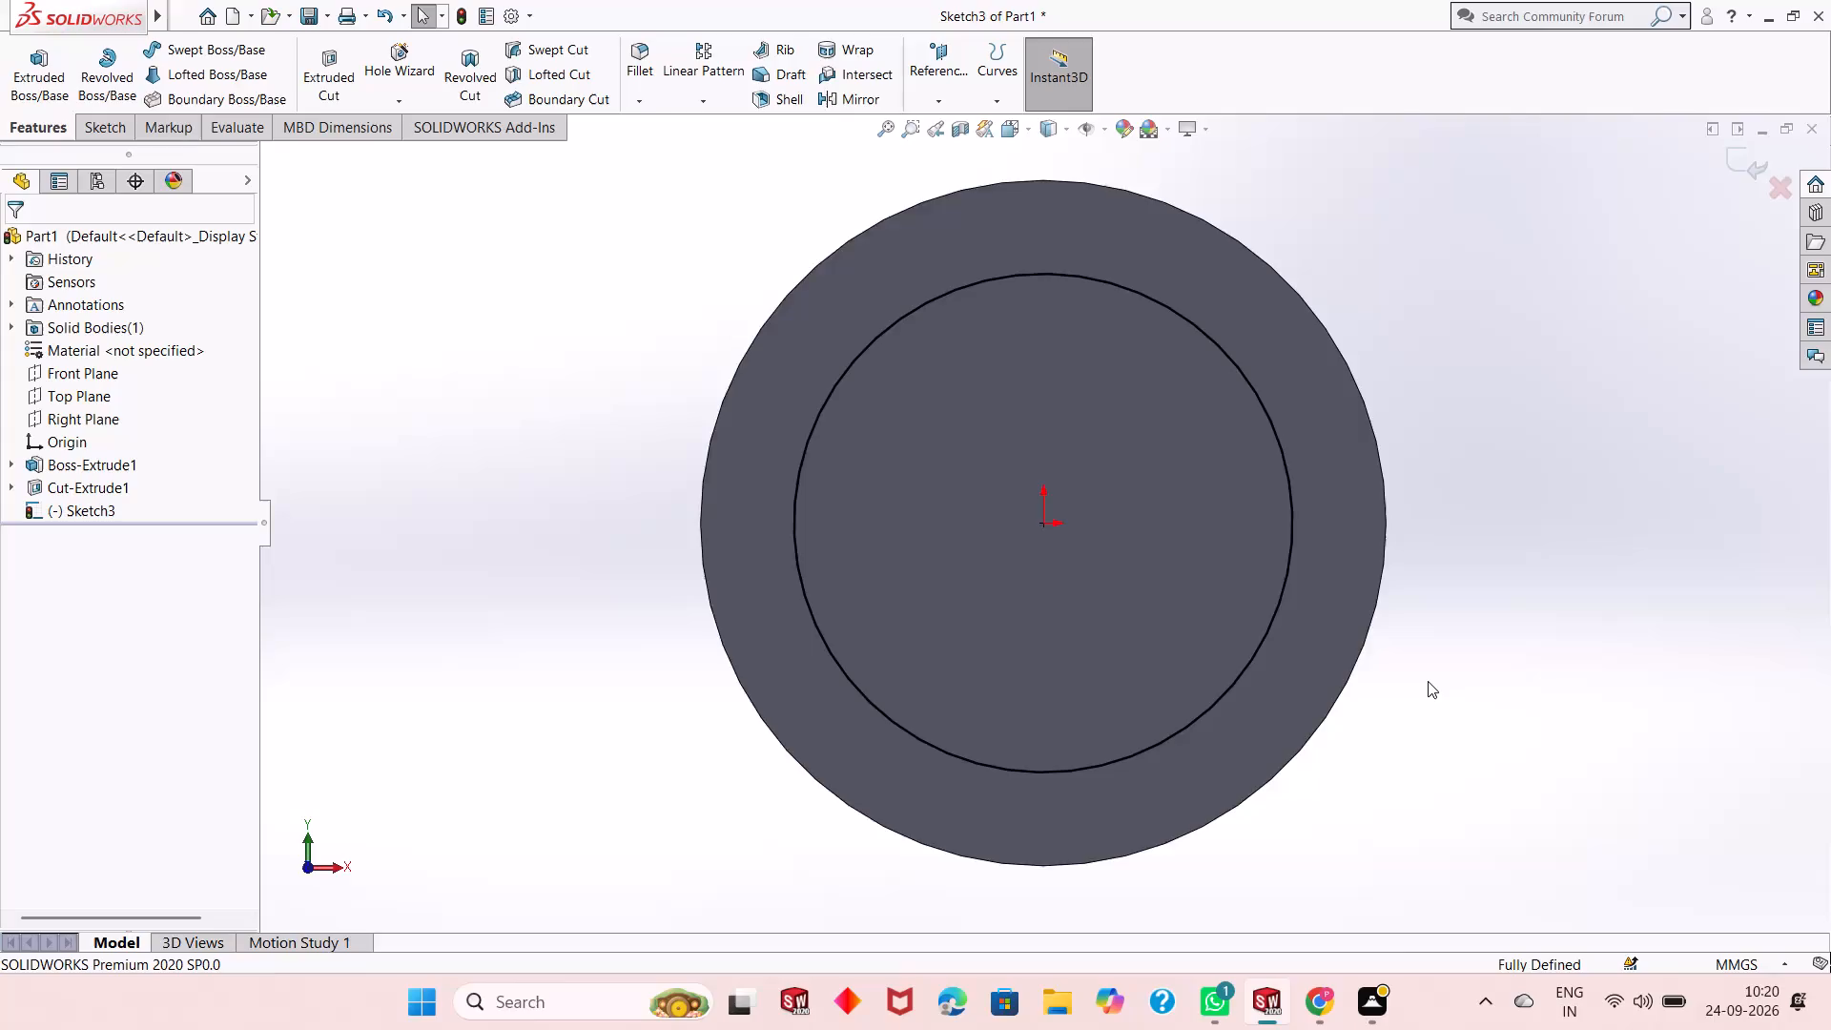
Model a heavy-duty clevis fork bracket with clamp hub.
Undo the last three actions on the circular part while its third sketch is open.
key(ctrl+z)
key(ctrl+z)
key(ctrl+z)
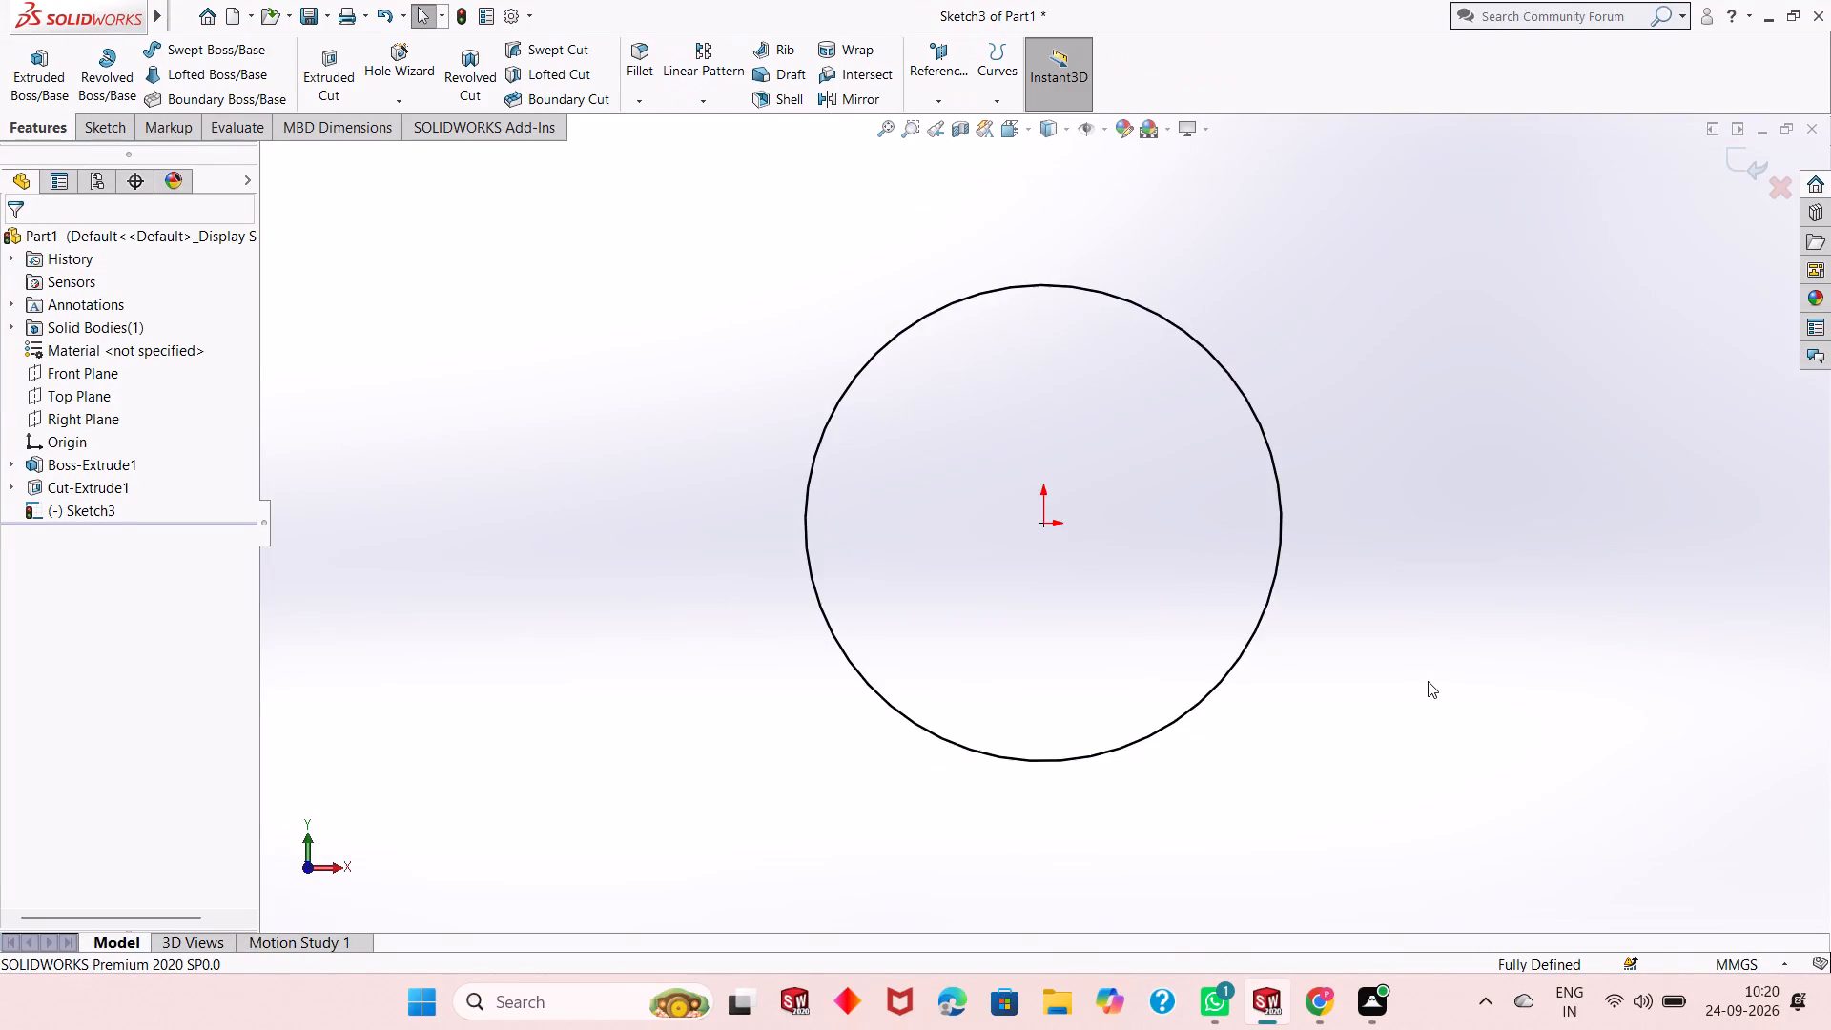
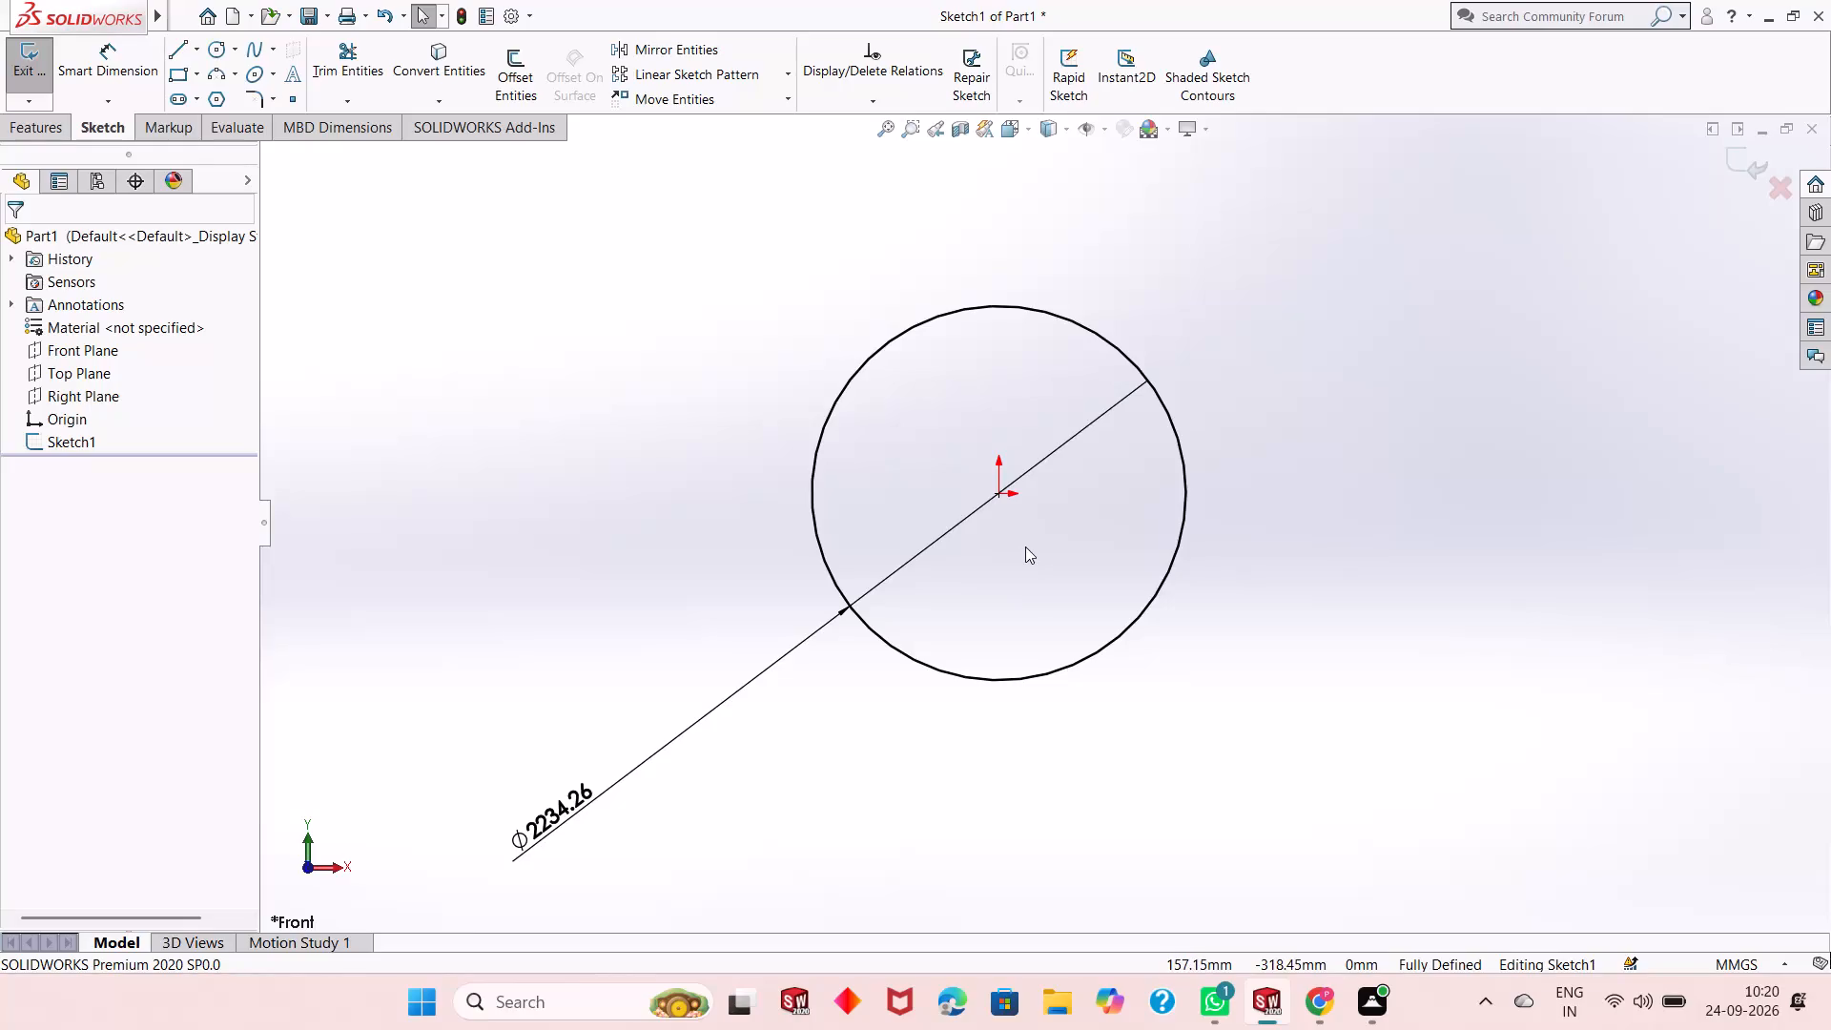
Open the base circle's diameter dimension for editing.
scroll(1024, 547, up, 1)
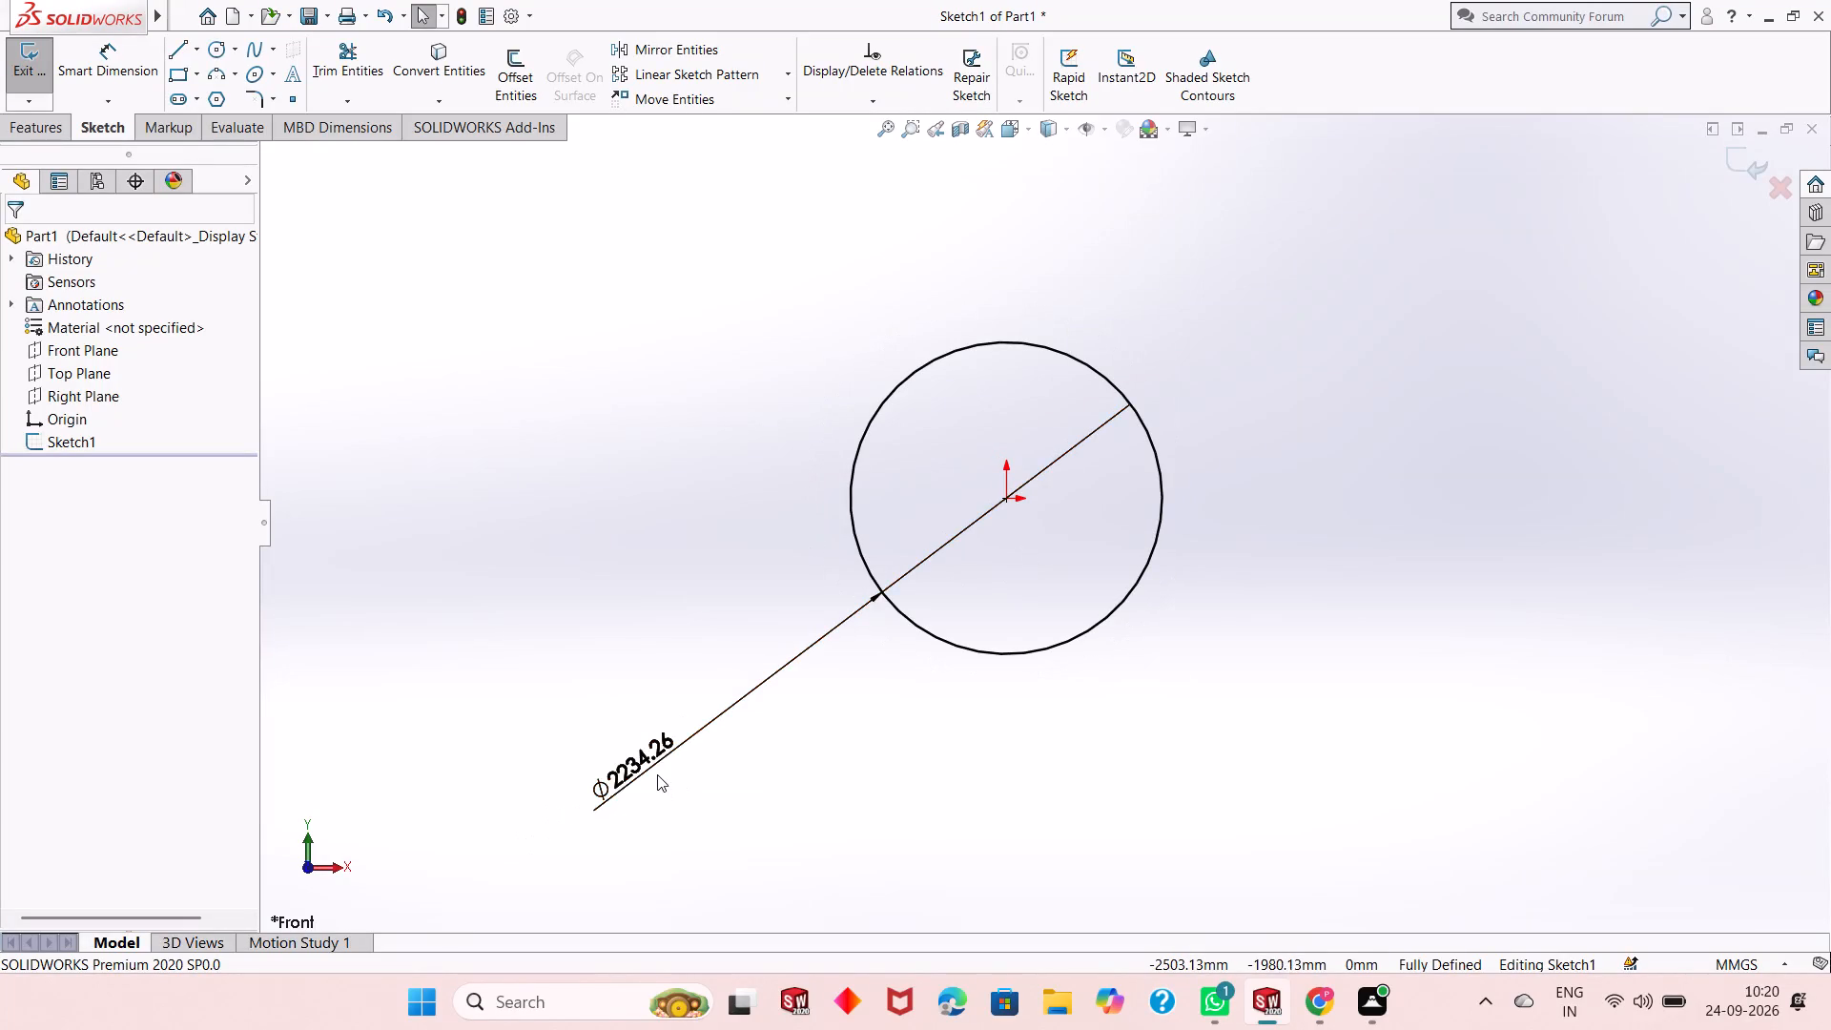
double_click(657, 770)
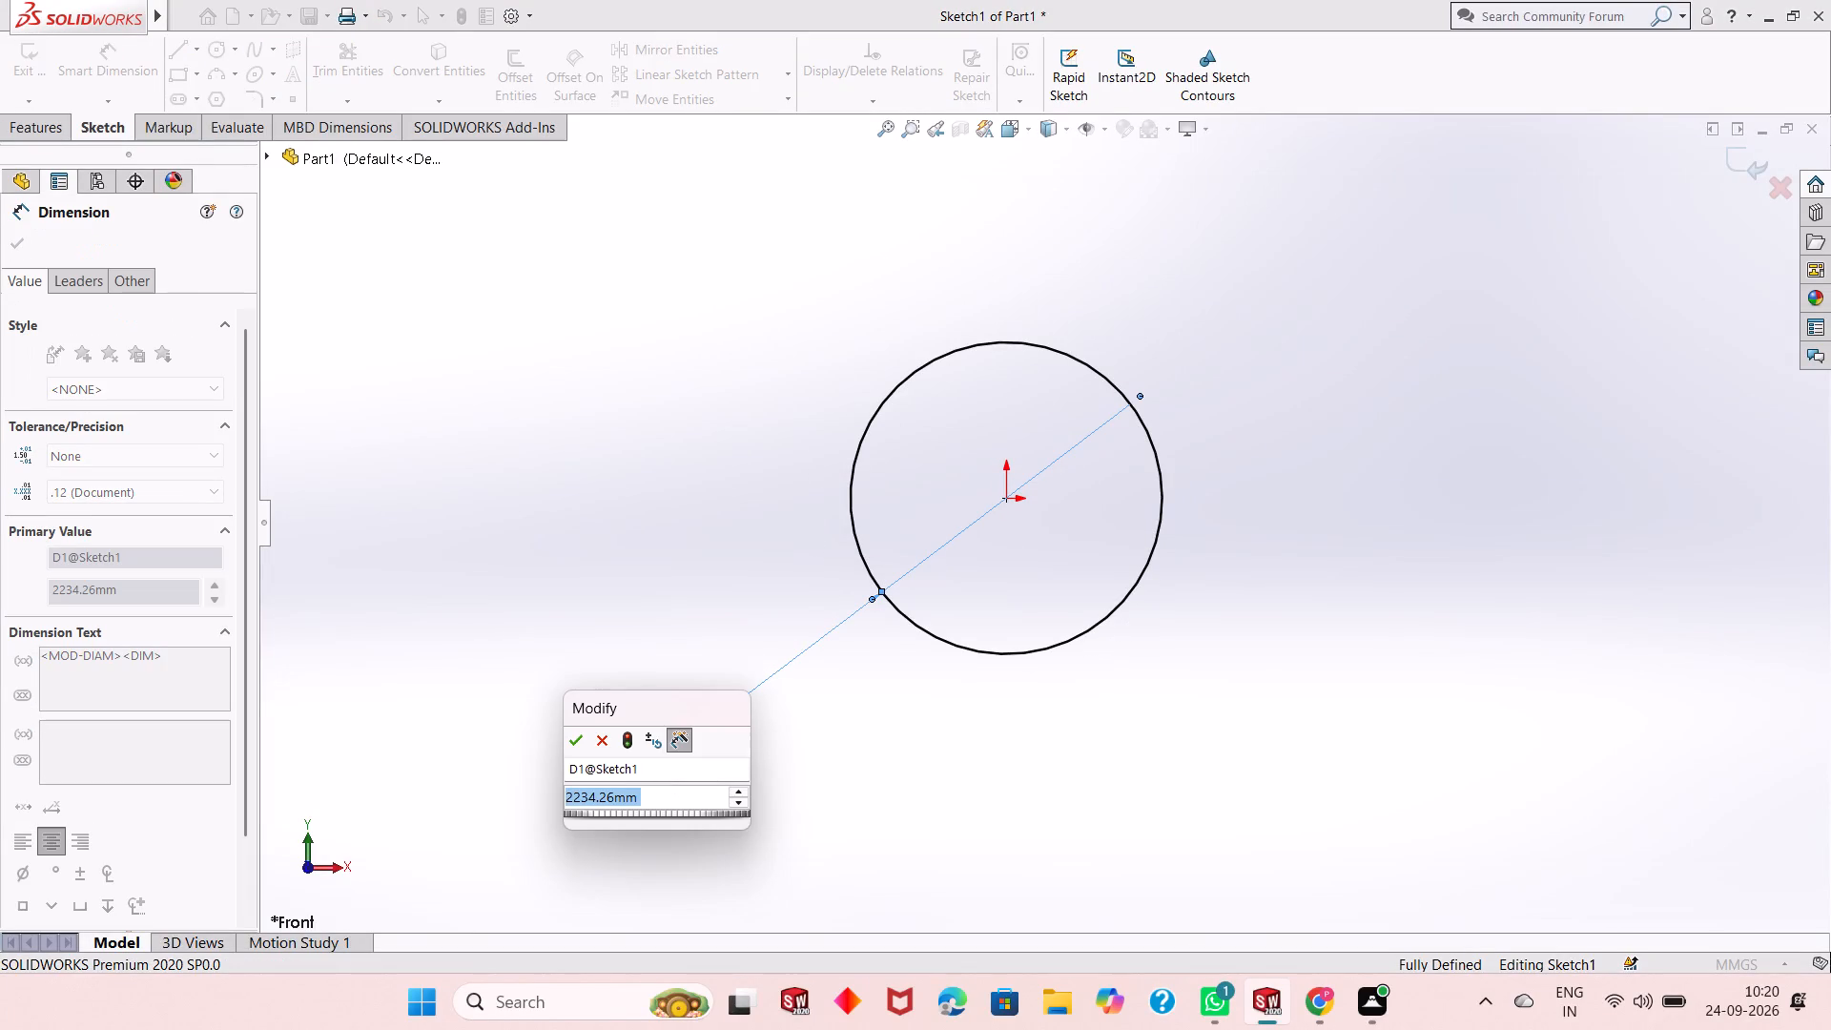
key(Return)
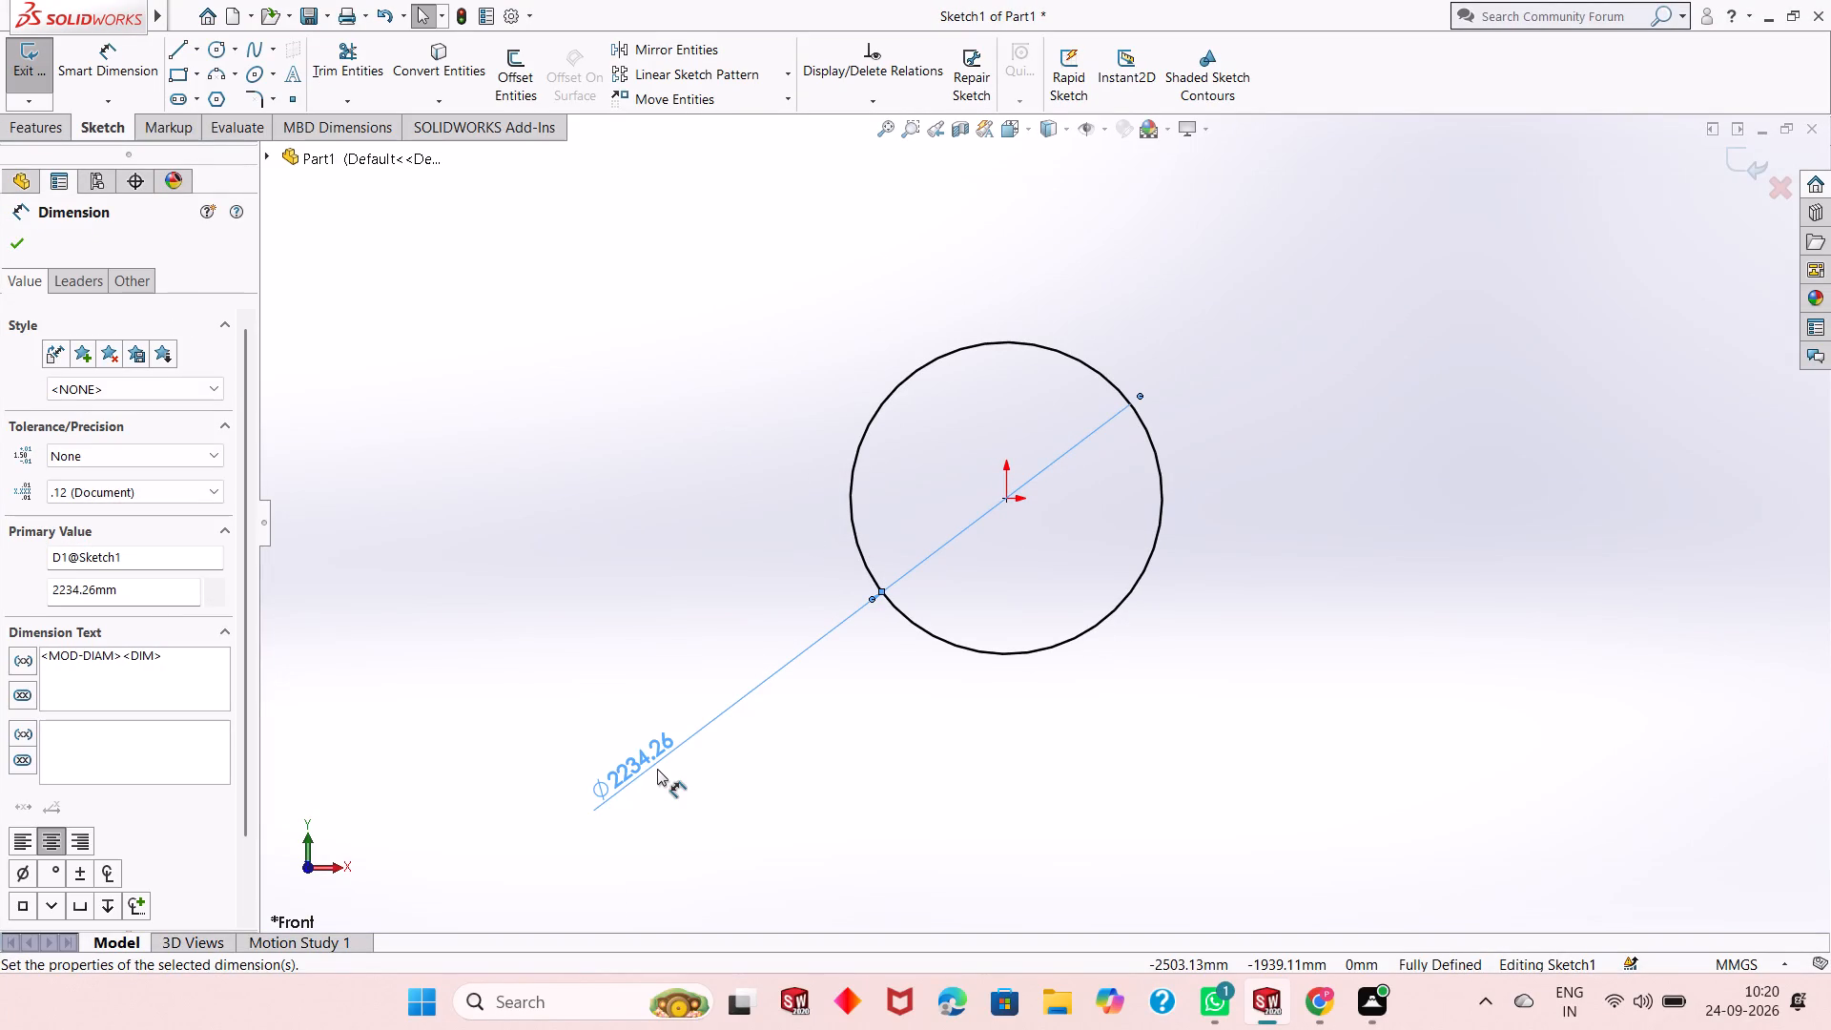
click(6, 241)
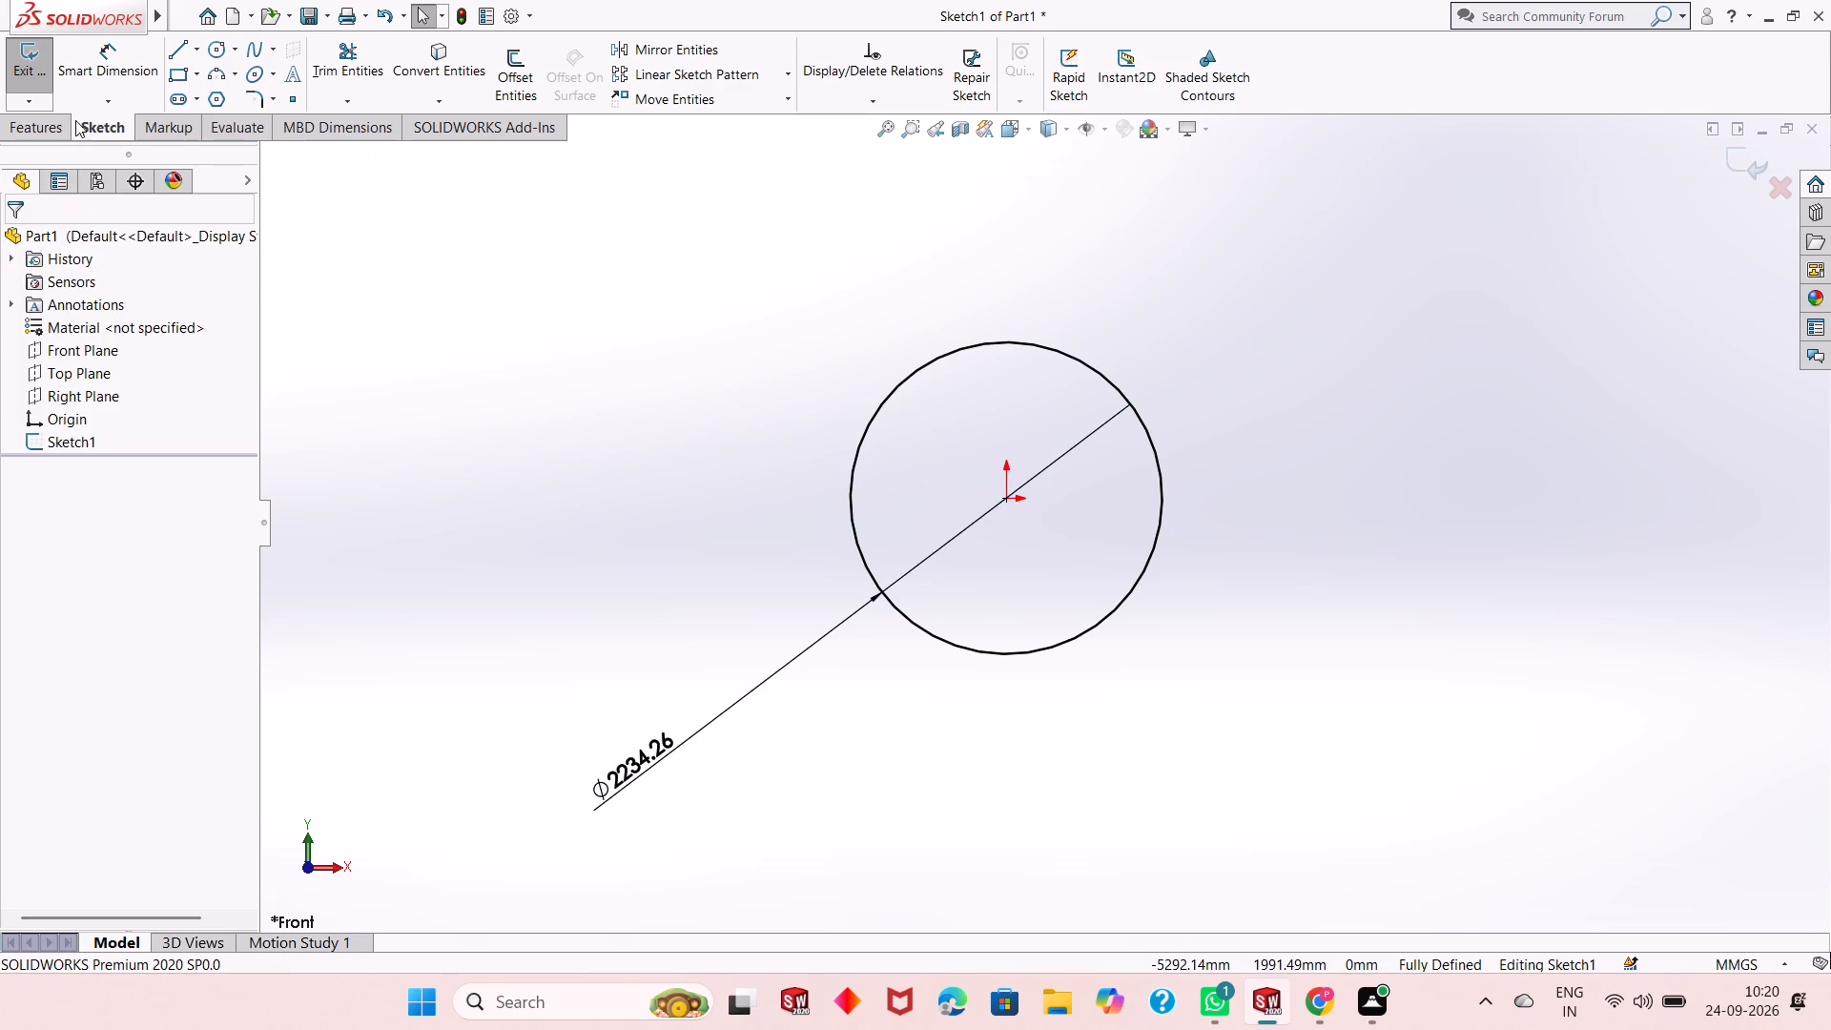
Extrude the base circle as a boss with a blind depth of 1000 mm.
click(1, 132)
click(25, 84)
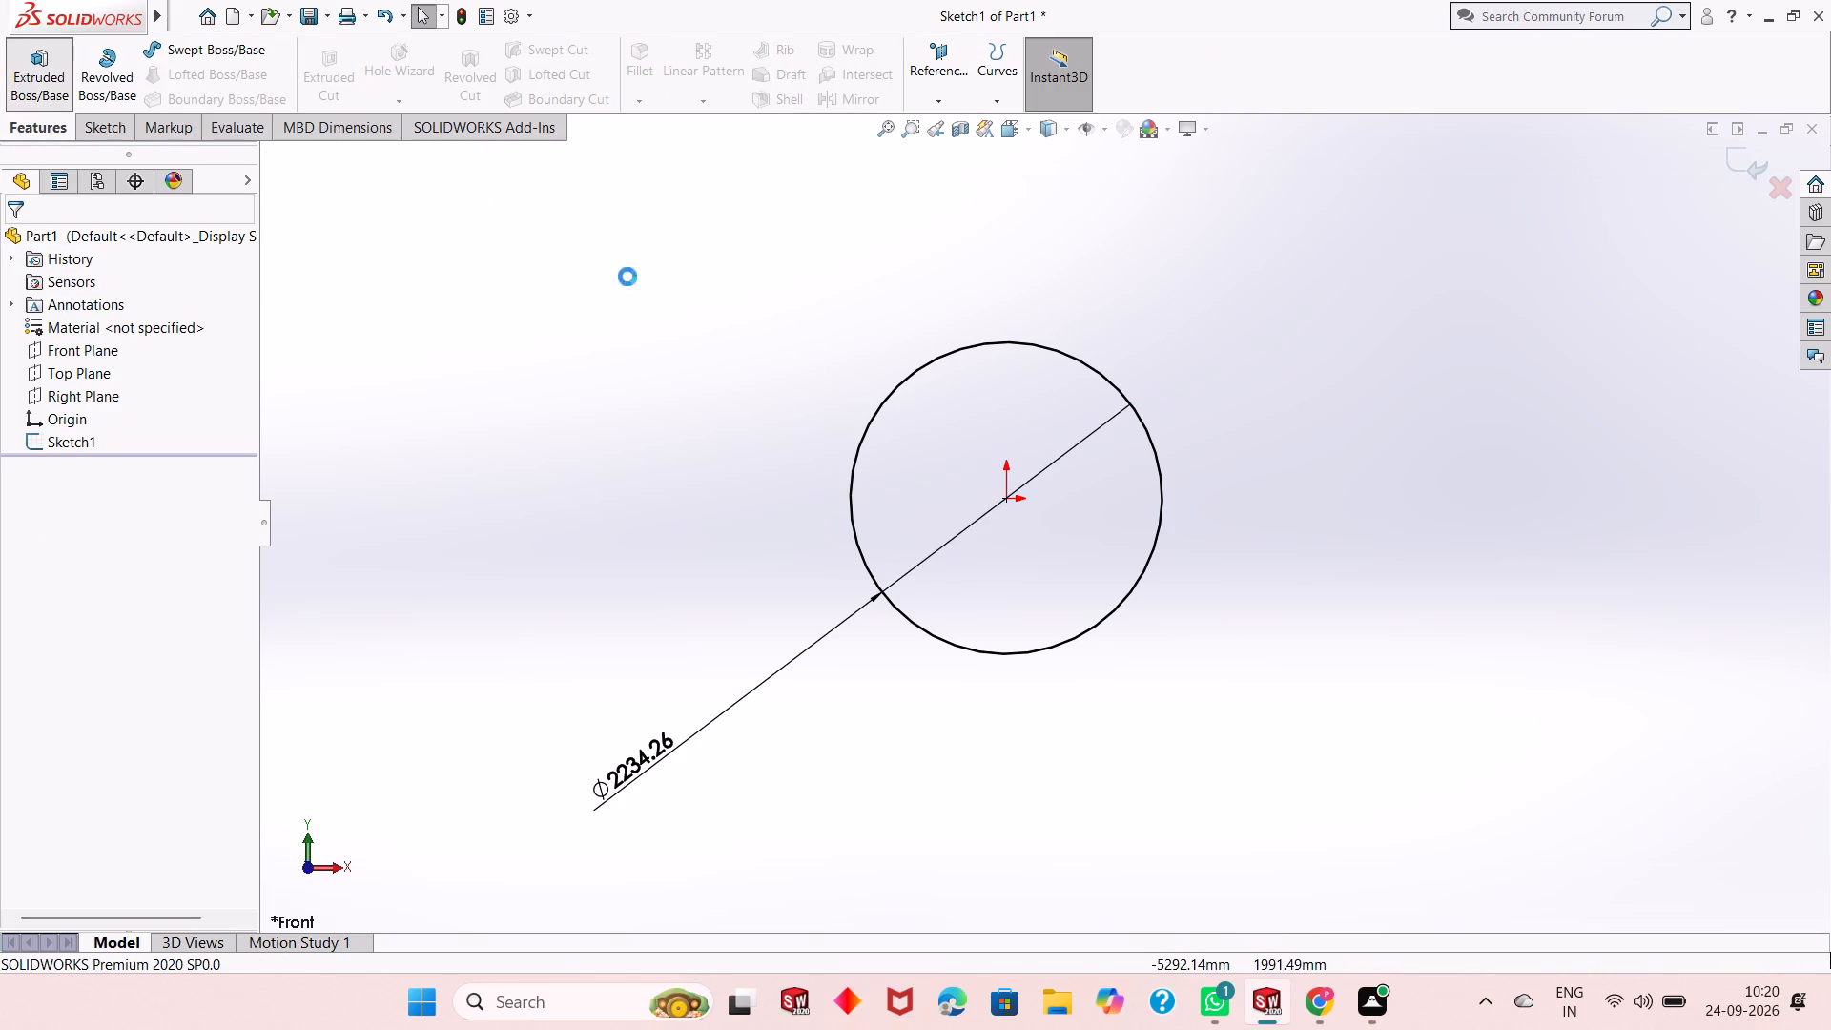
scroll(1025, 475, down, 3)
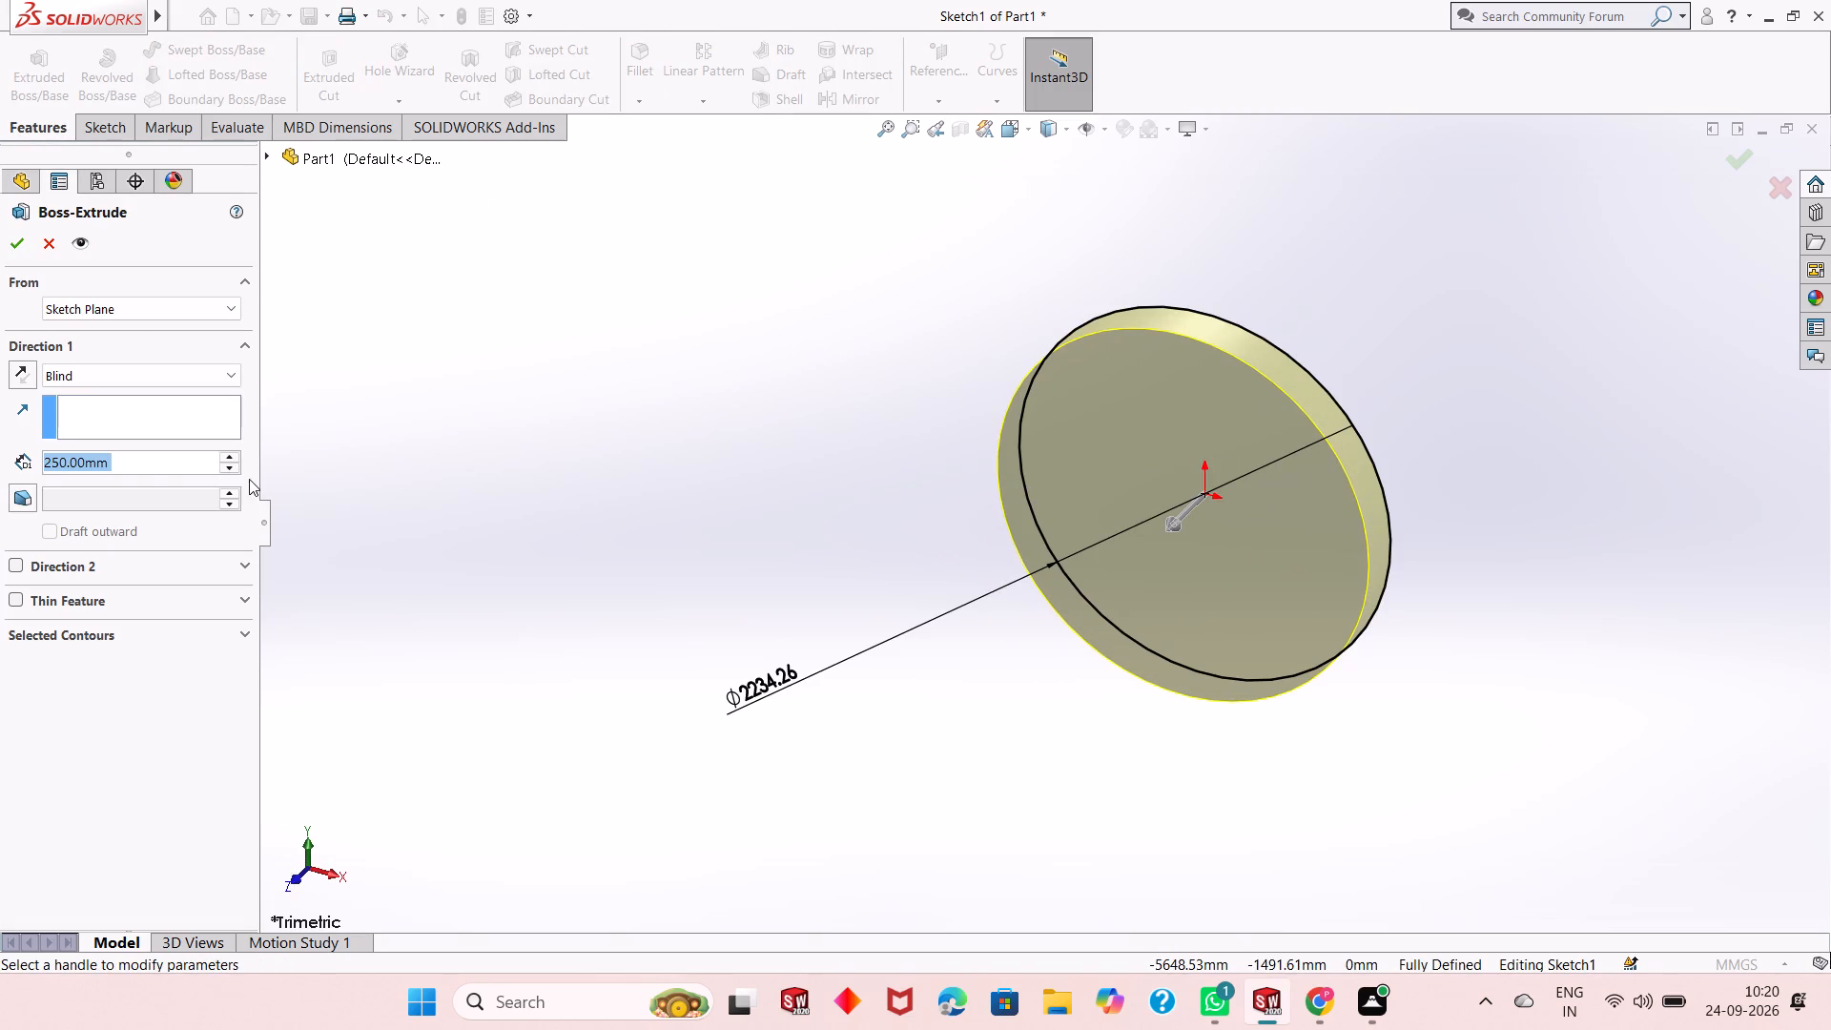
text(1000)
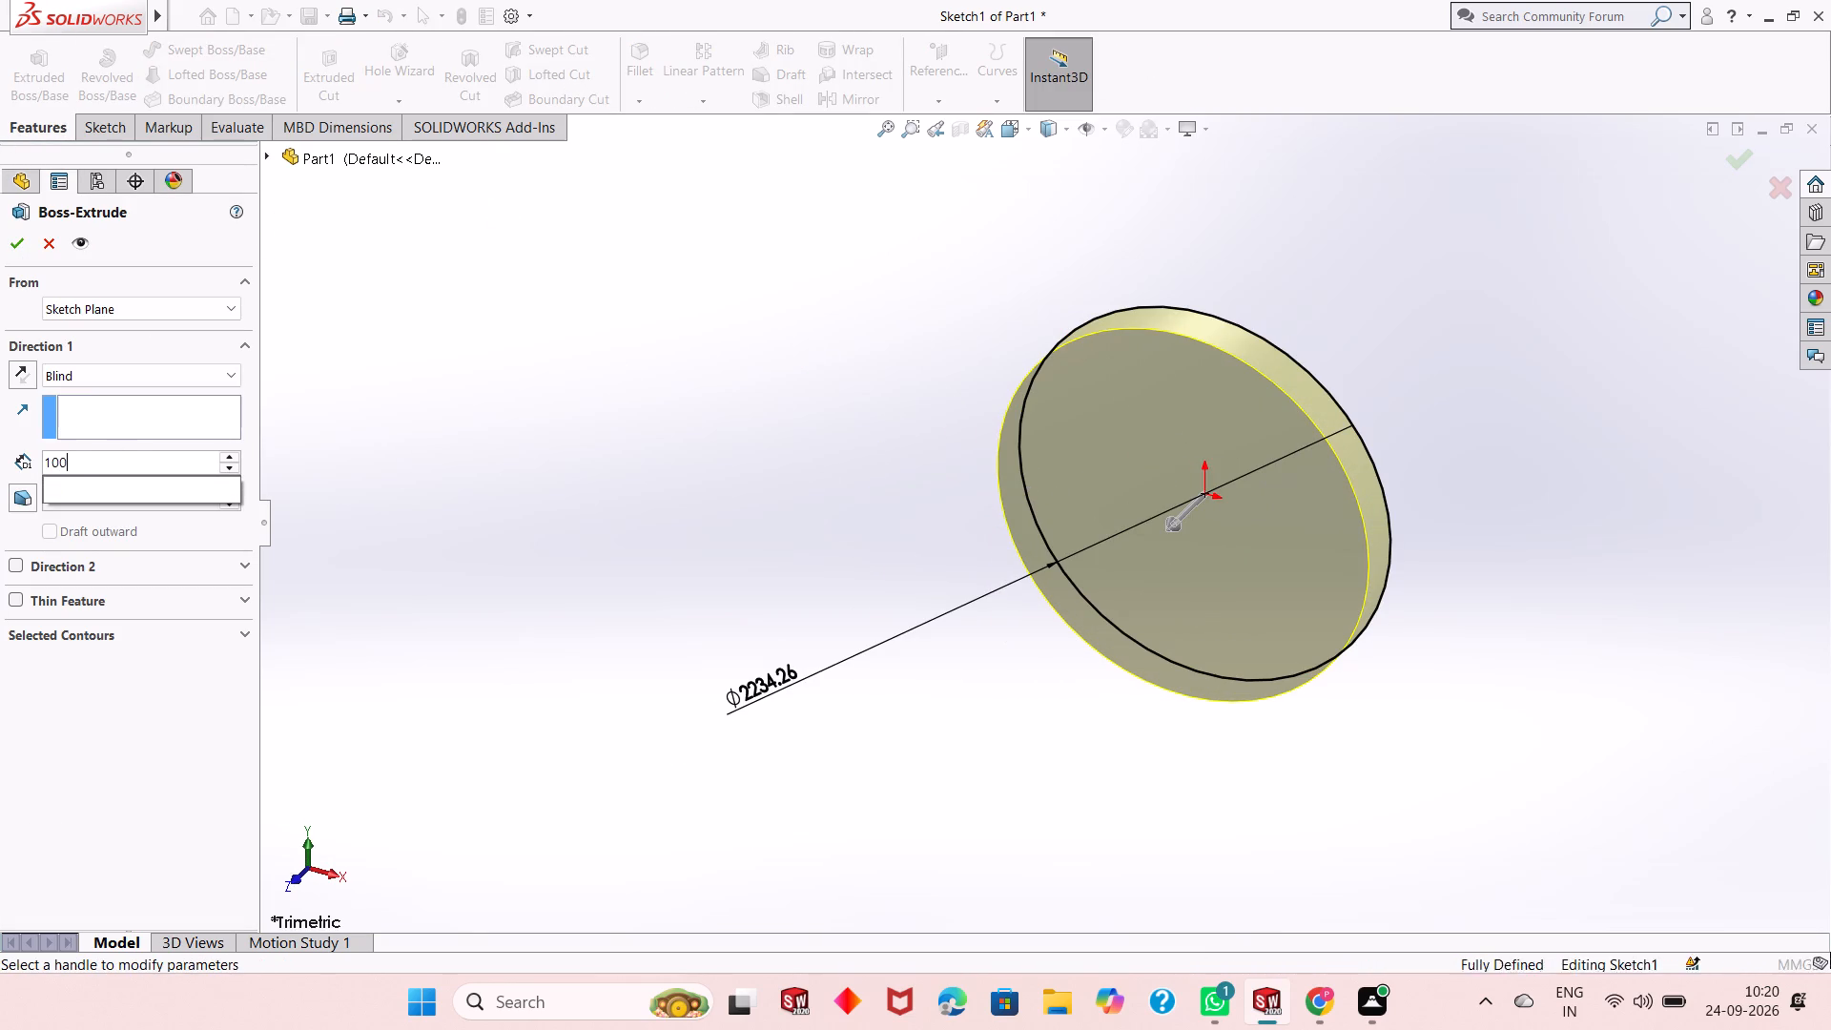
key(Return)
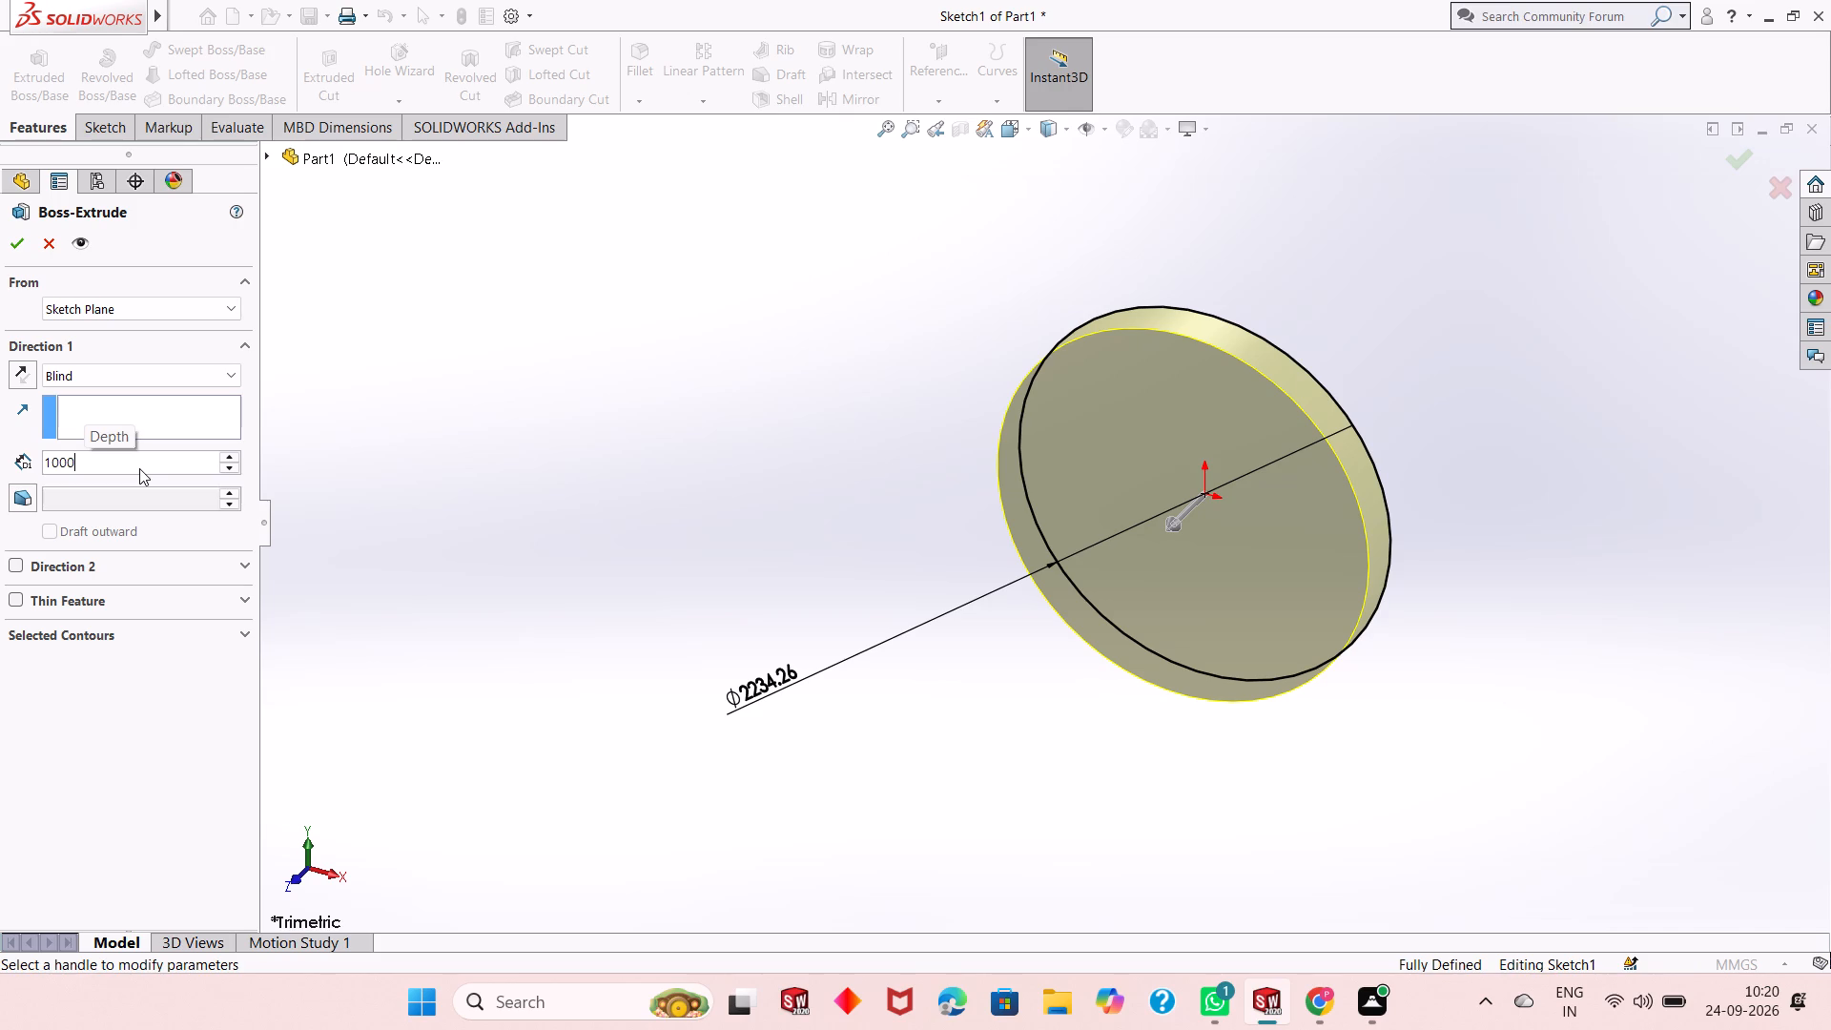
click(18, 243)
scroll(1196, 459, up, 2)
scroll(1187, 459, down, 2)
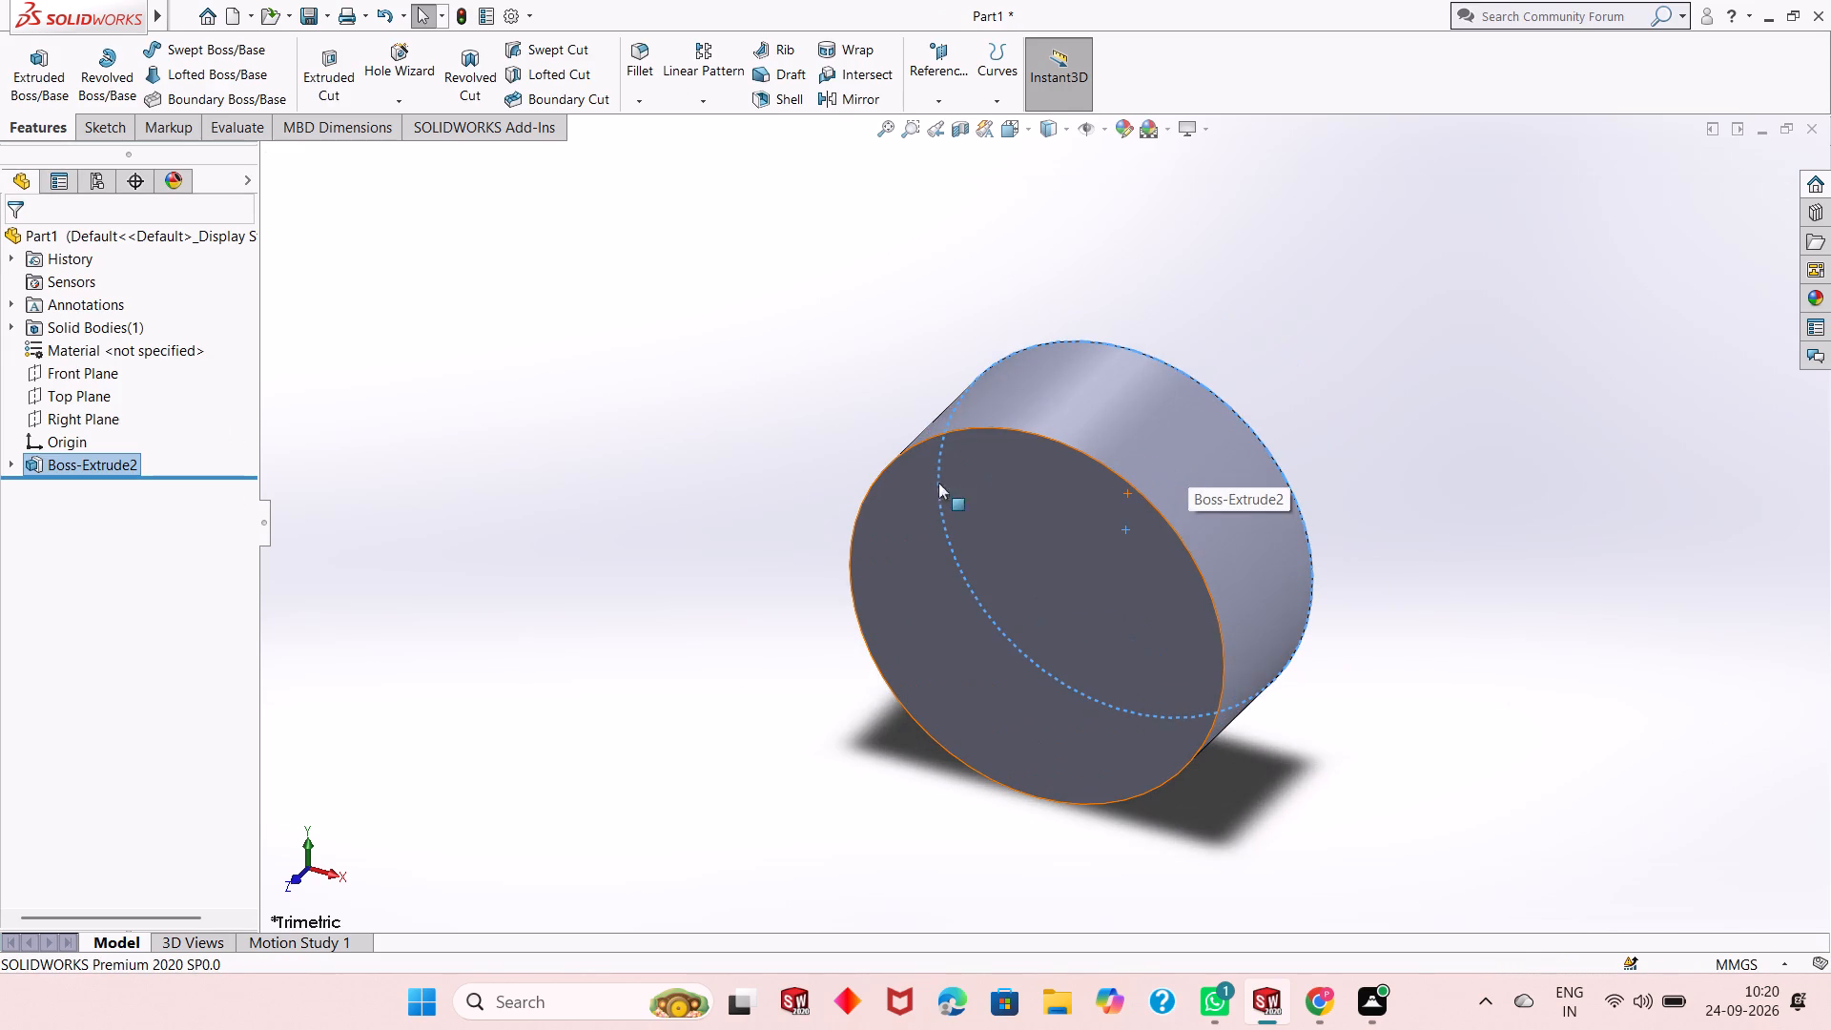
click(566, 483)
Start a new sketch on the front circular face of the extruded cylinder.
scroll(994, 622, up, 2)
scroll(1122, 674, down, 2)
scroll(1071, 566, down, 2)
scroll(1071, 538, up, 2)
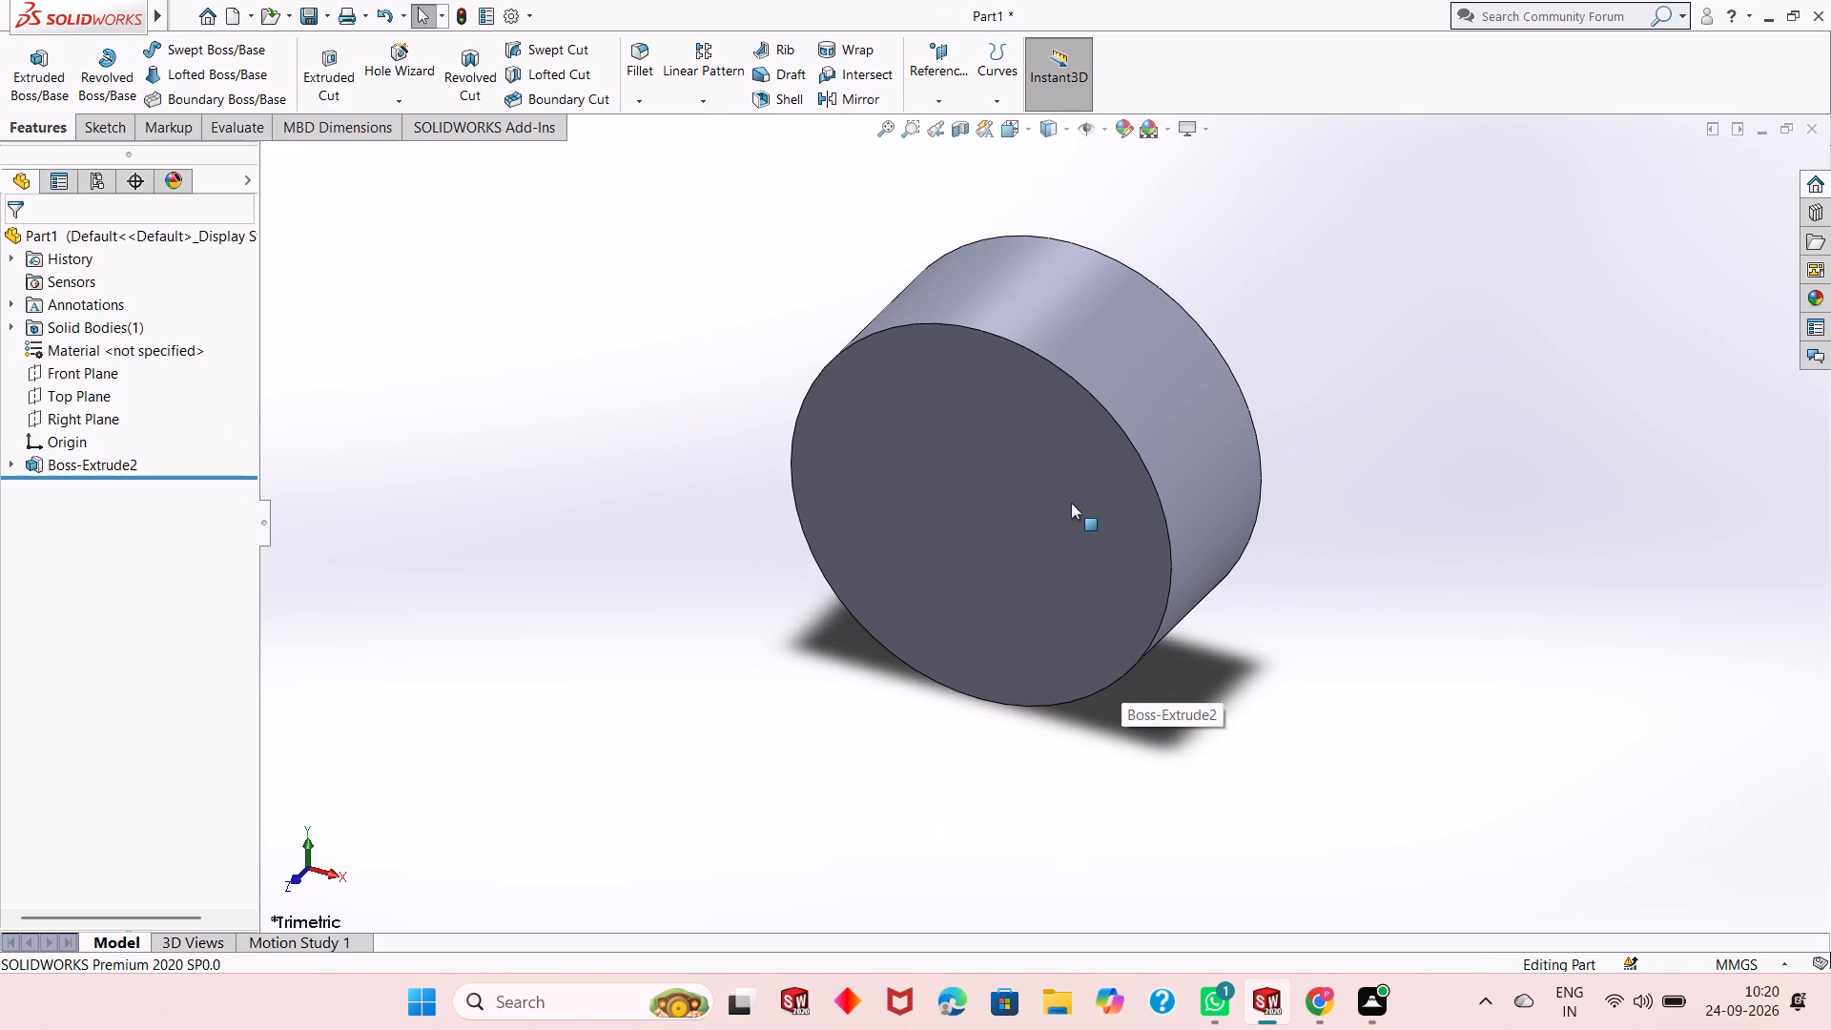
scroll(1073, 469, down, 3)
scroll(1073, 469, up, 3)
click(1034, 496)
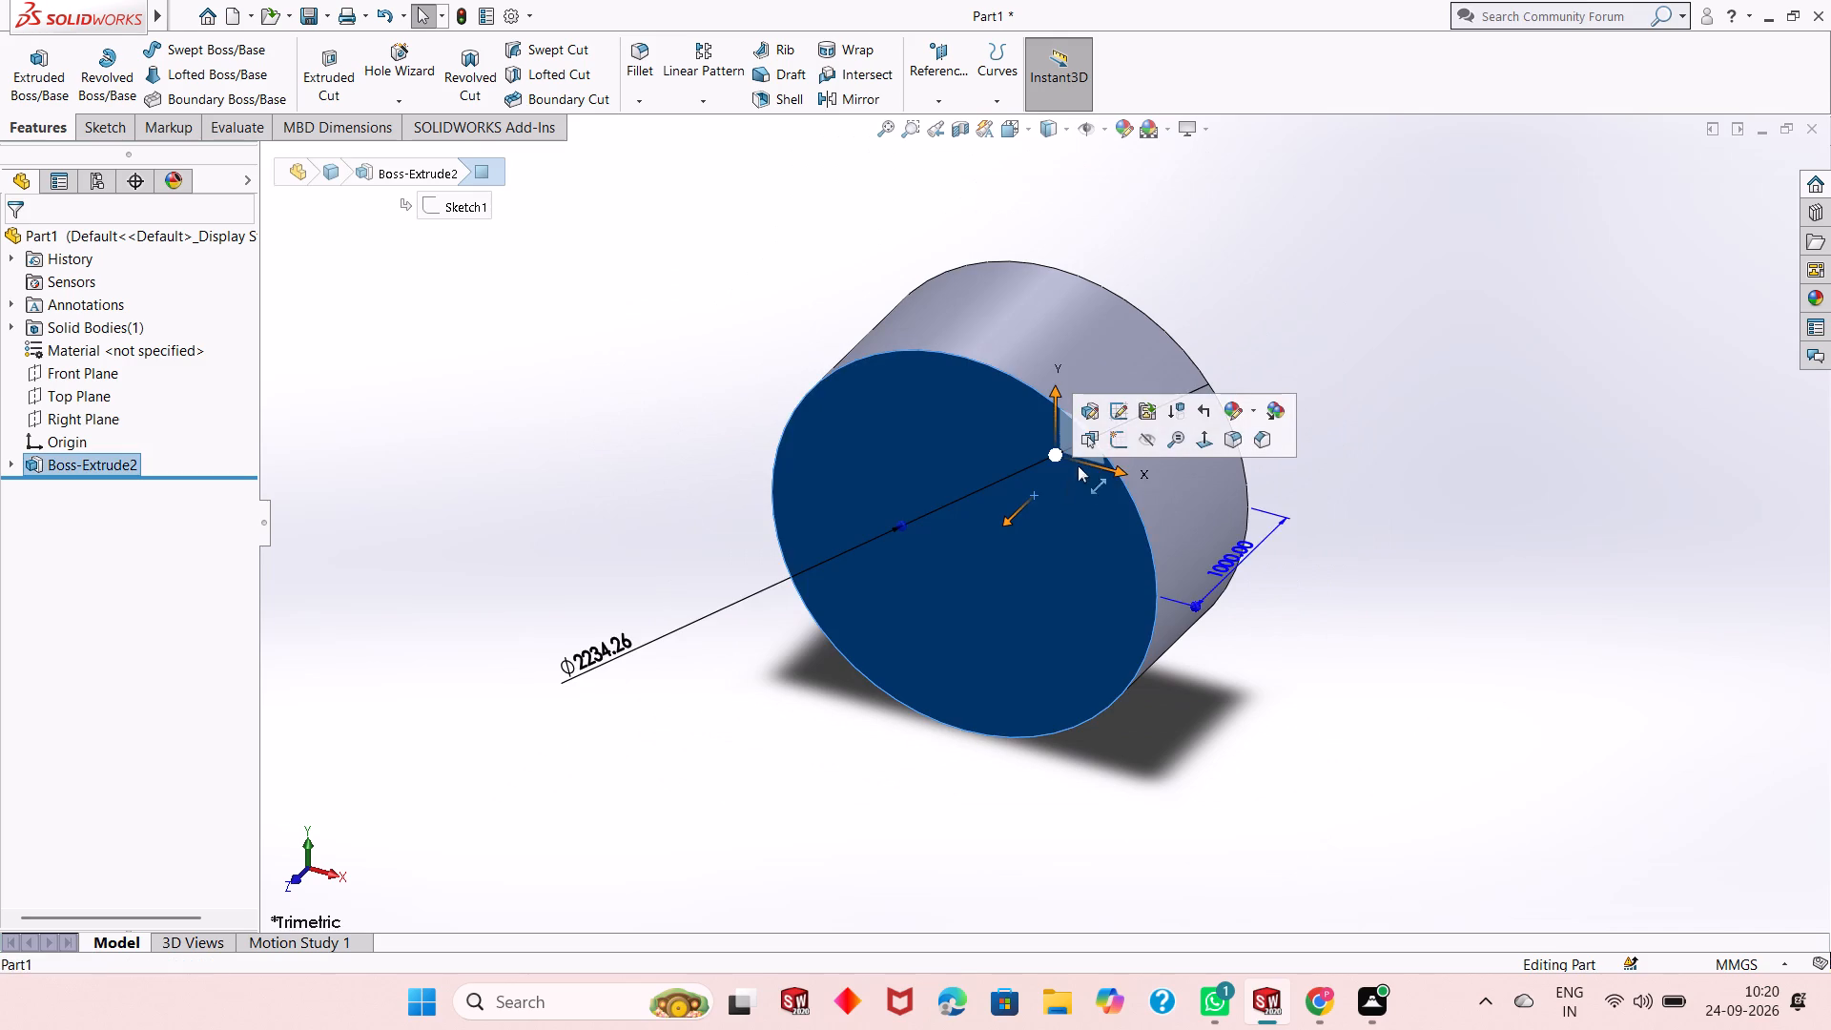
click(1121, 443)
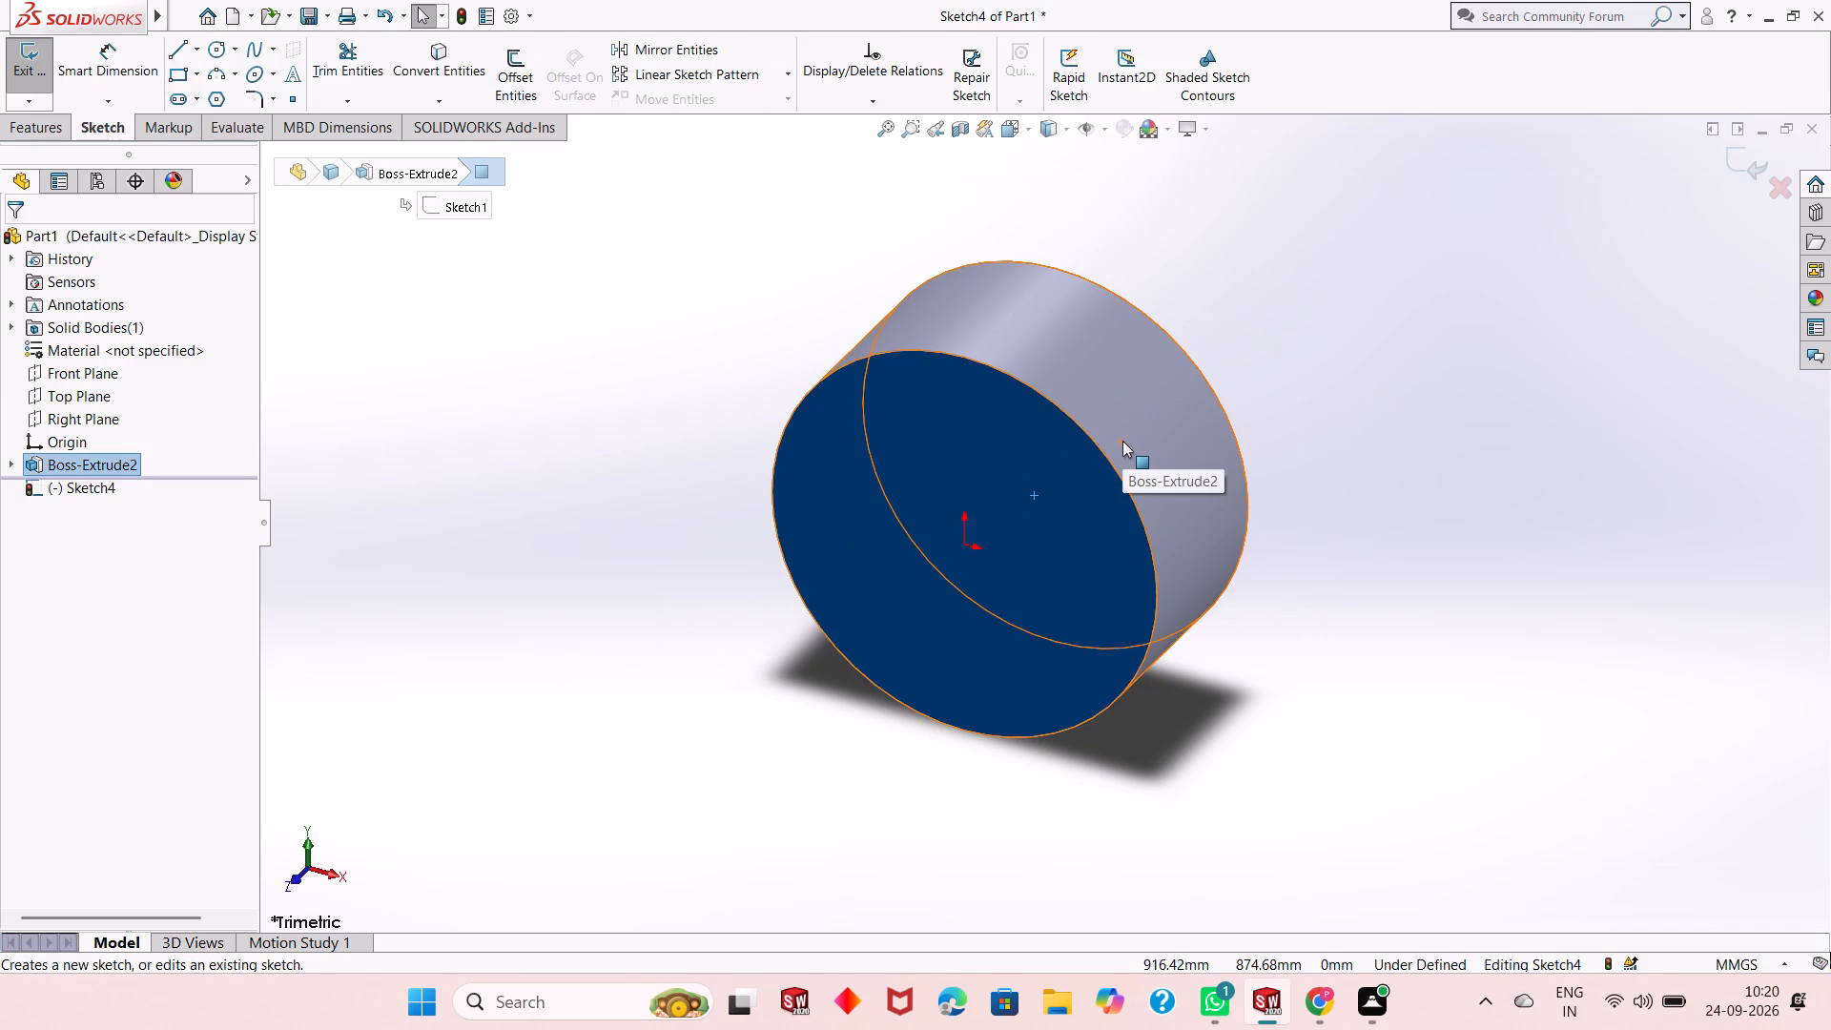
key(ctrl+8)
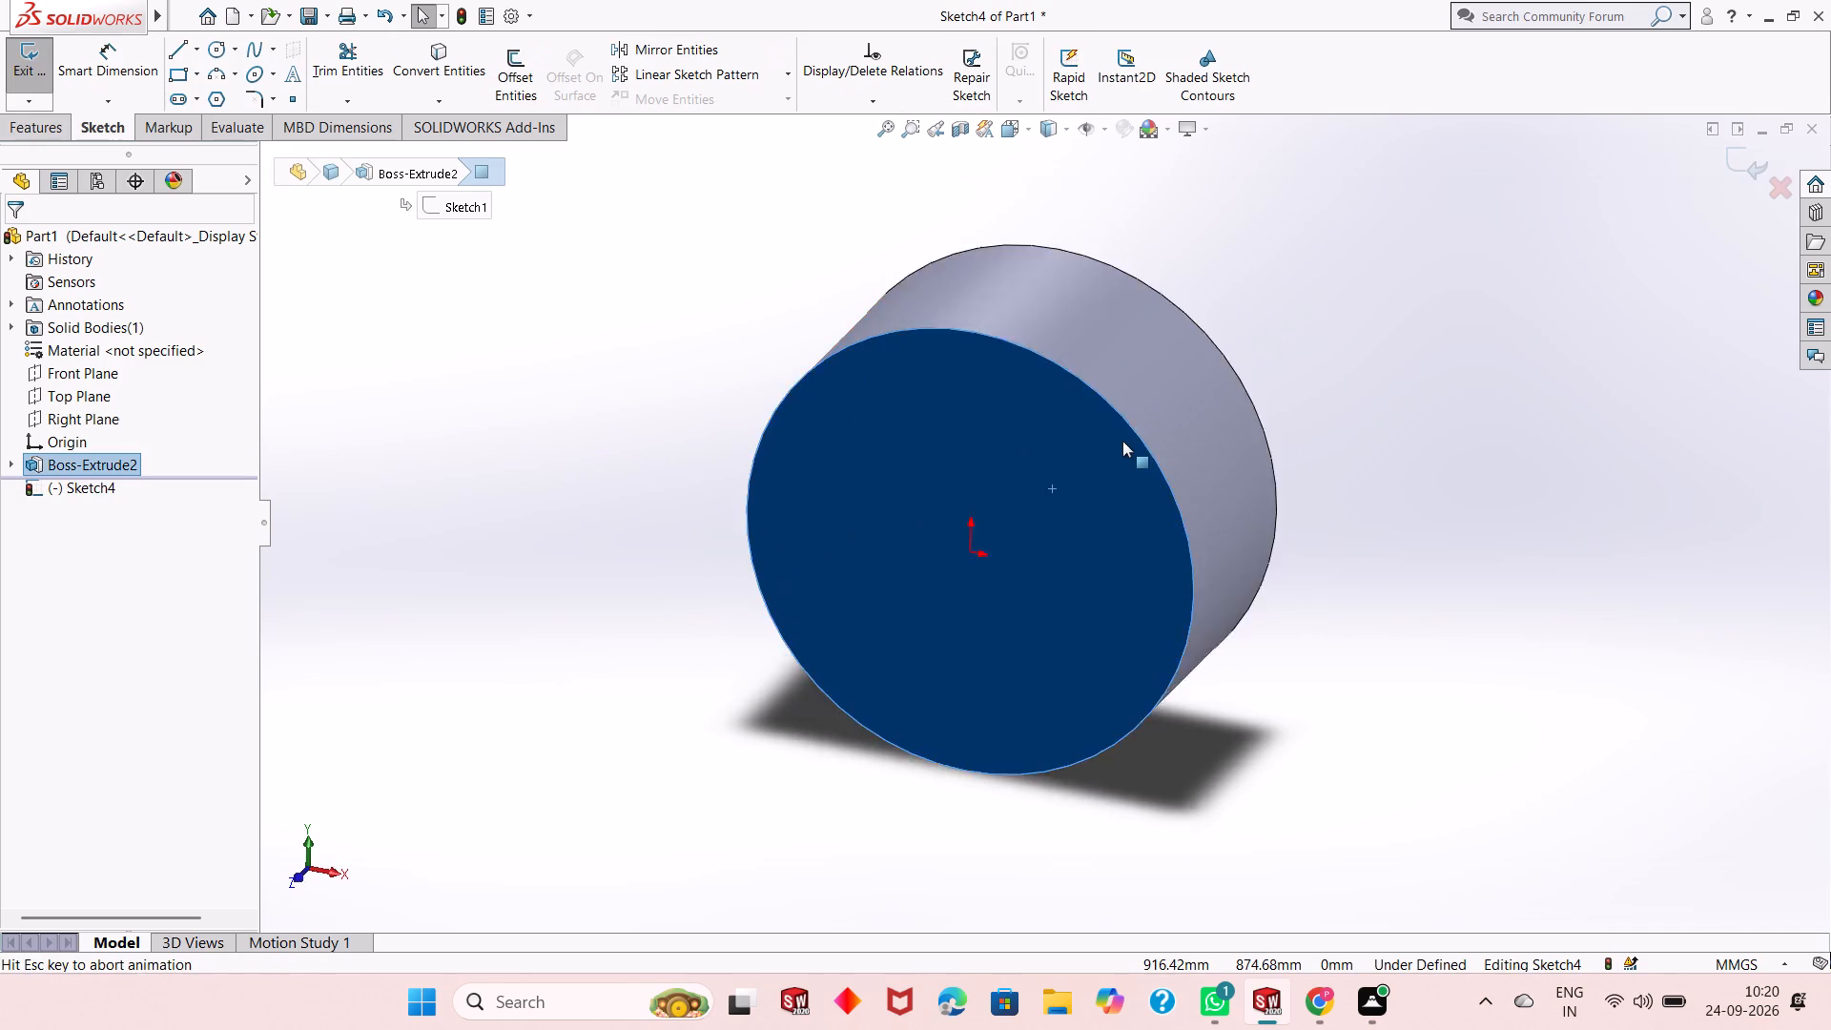
key(Escape)
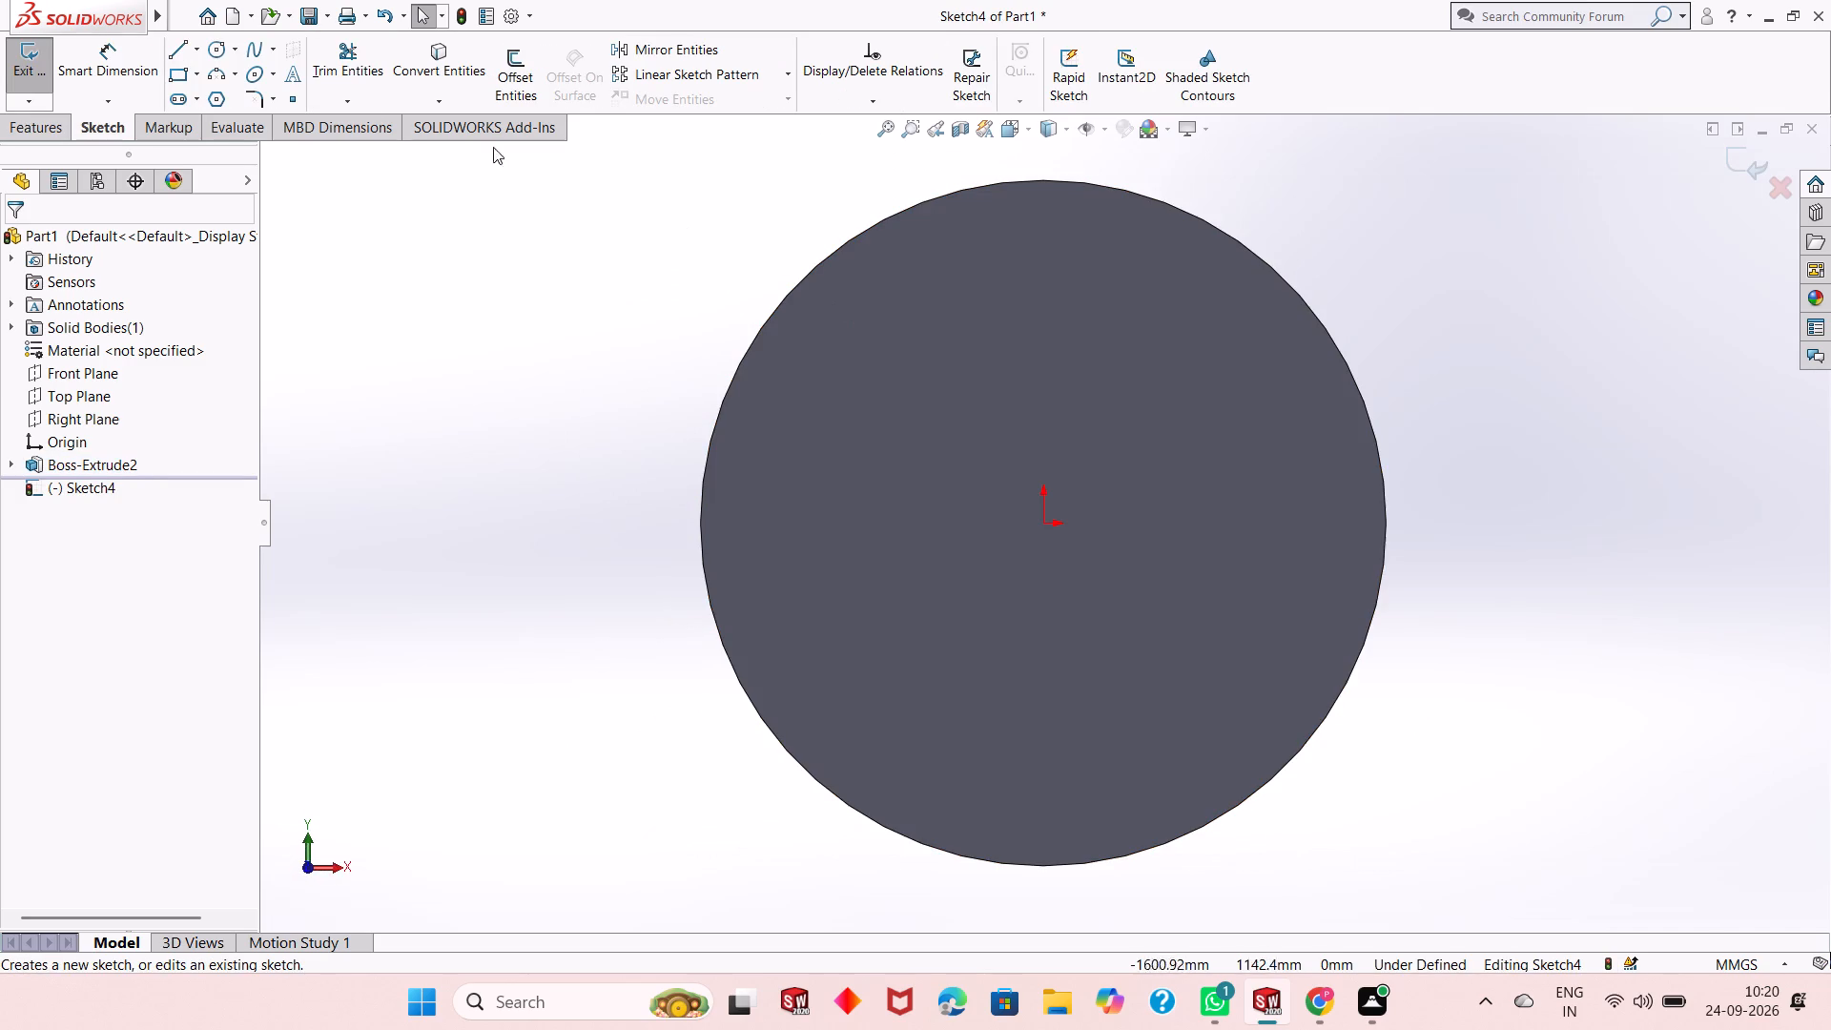
Sketch a circle centred on the origin with a radius of about 530 mm on the cylinder's front face.
click(218, 56)
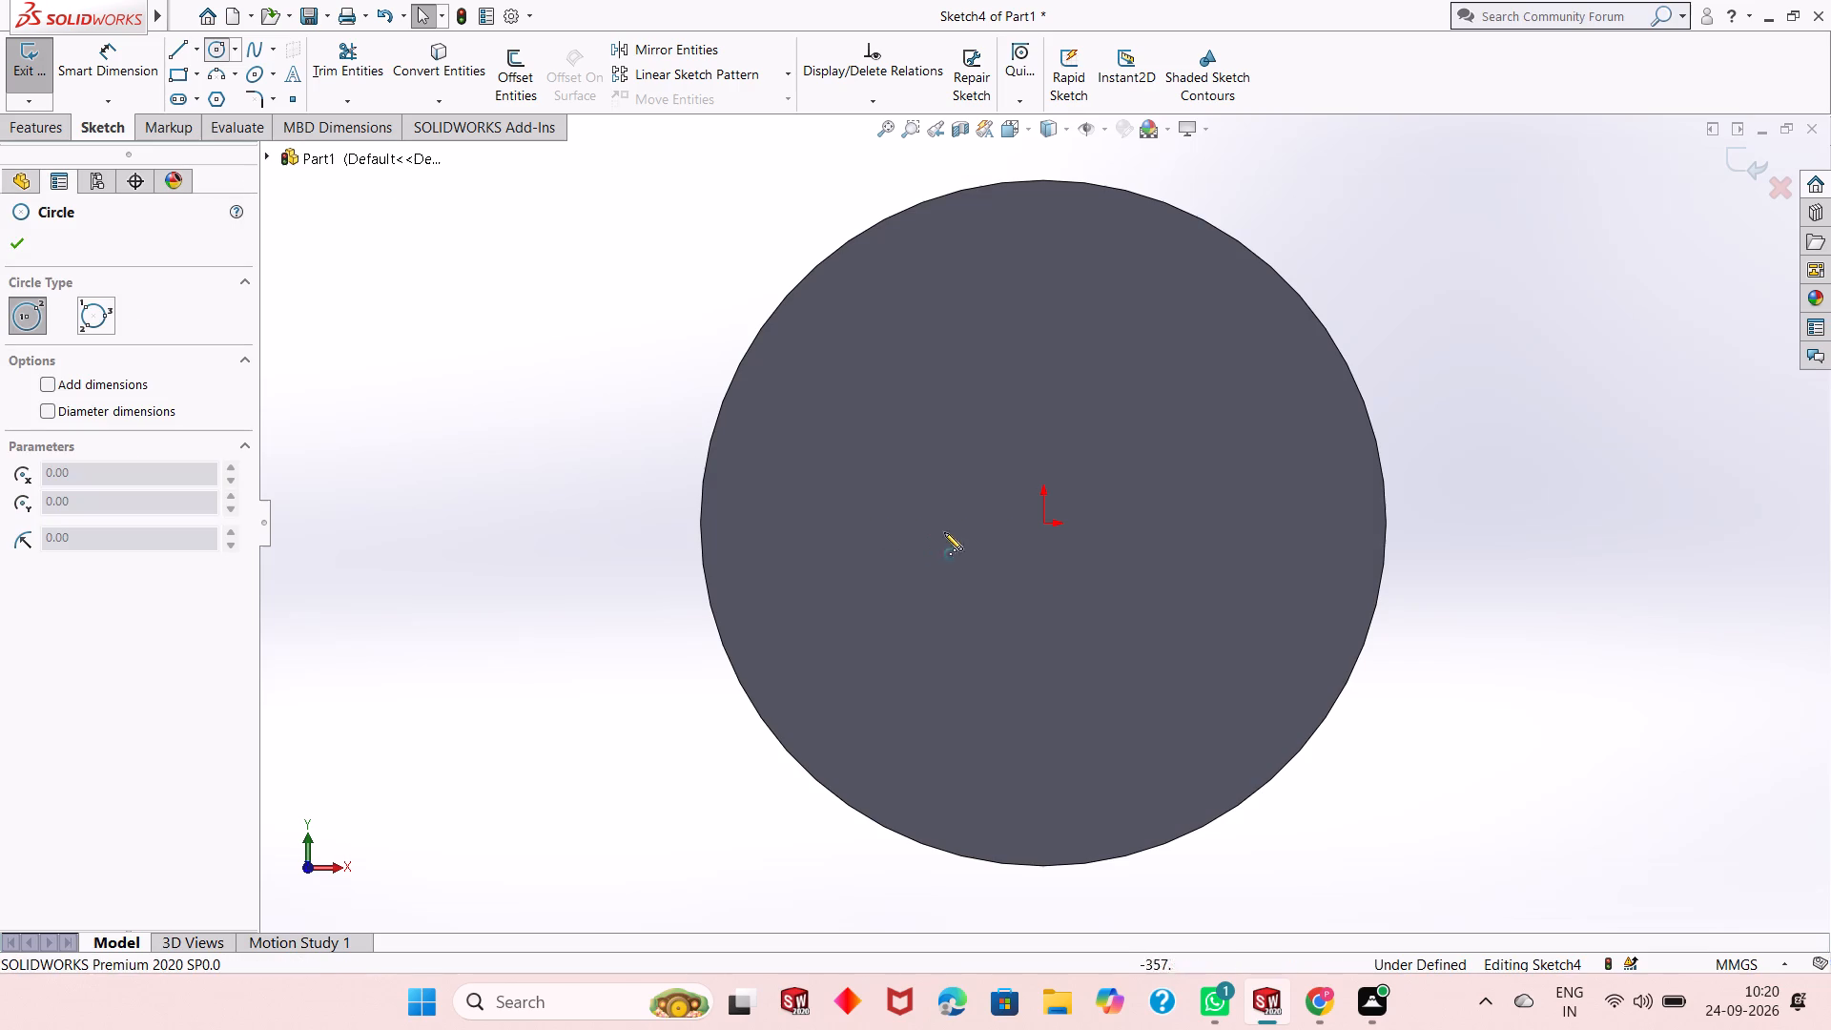
click(1043, 525)
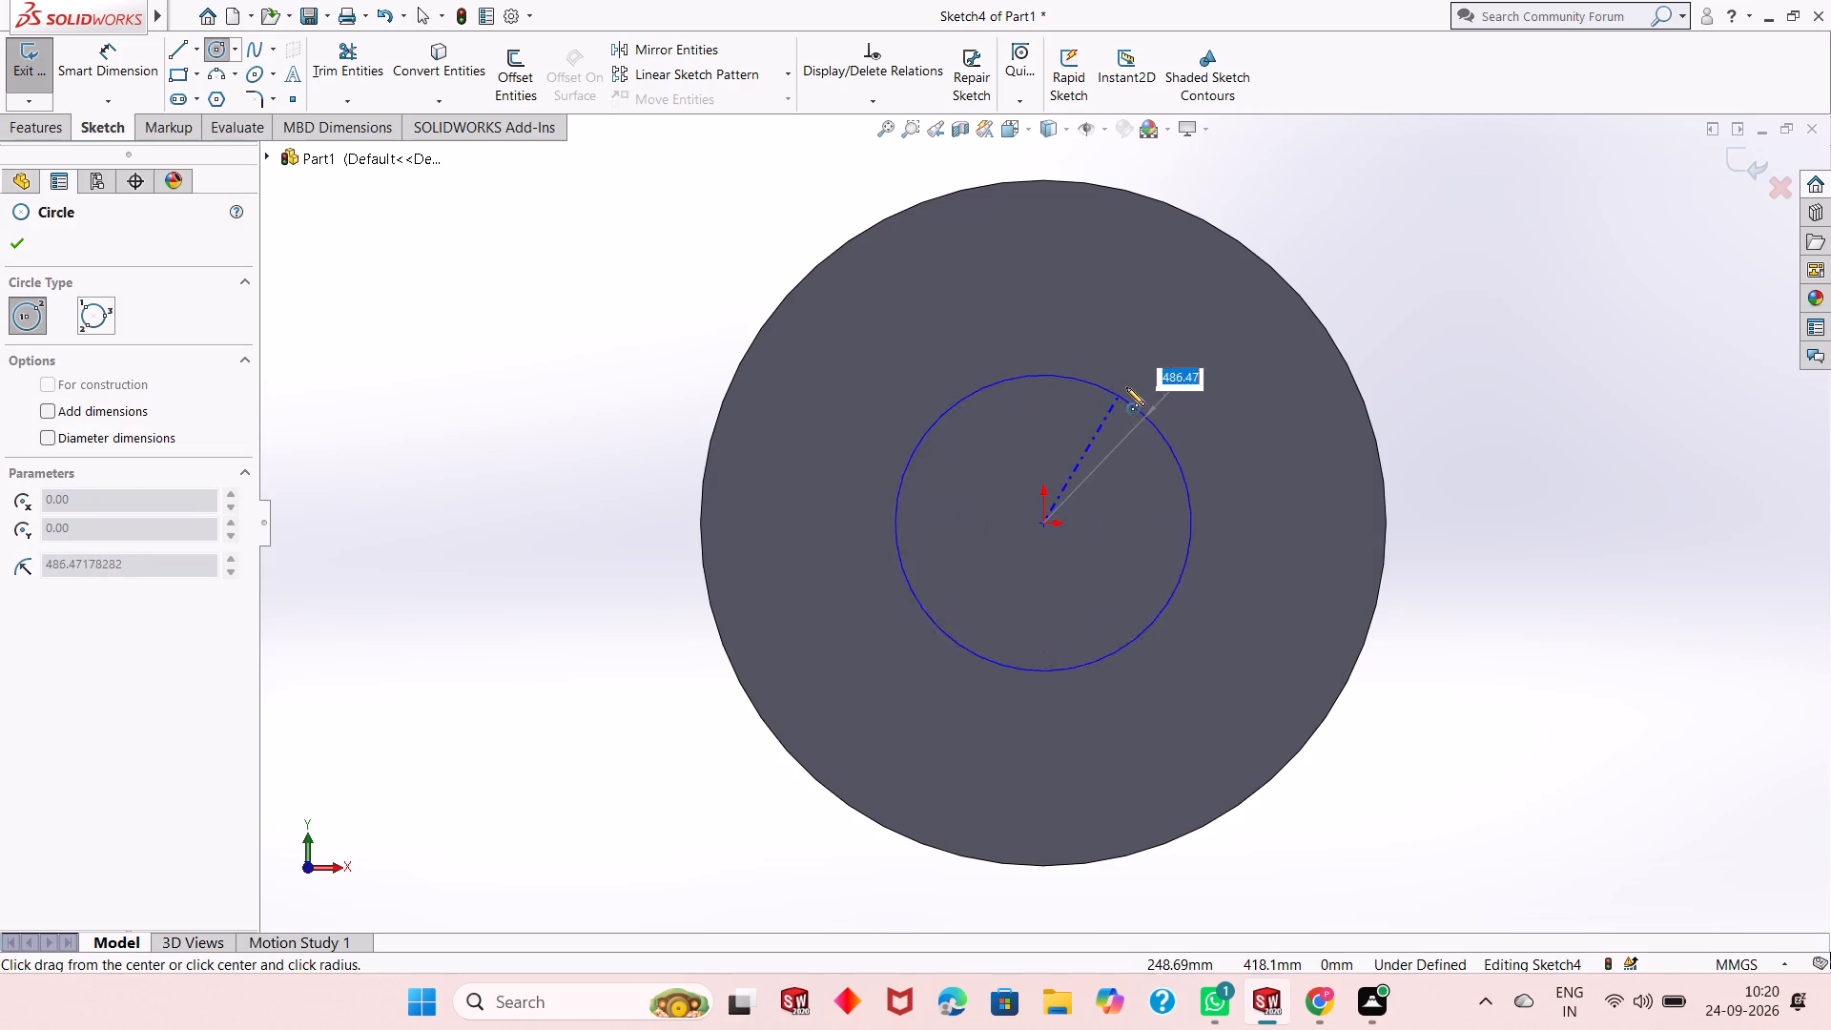
click(1128, 384)
right_click(476, 386)
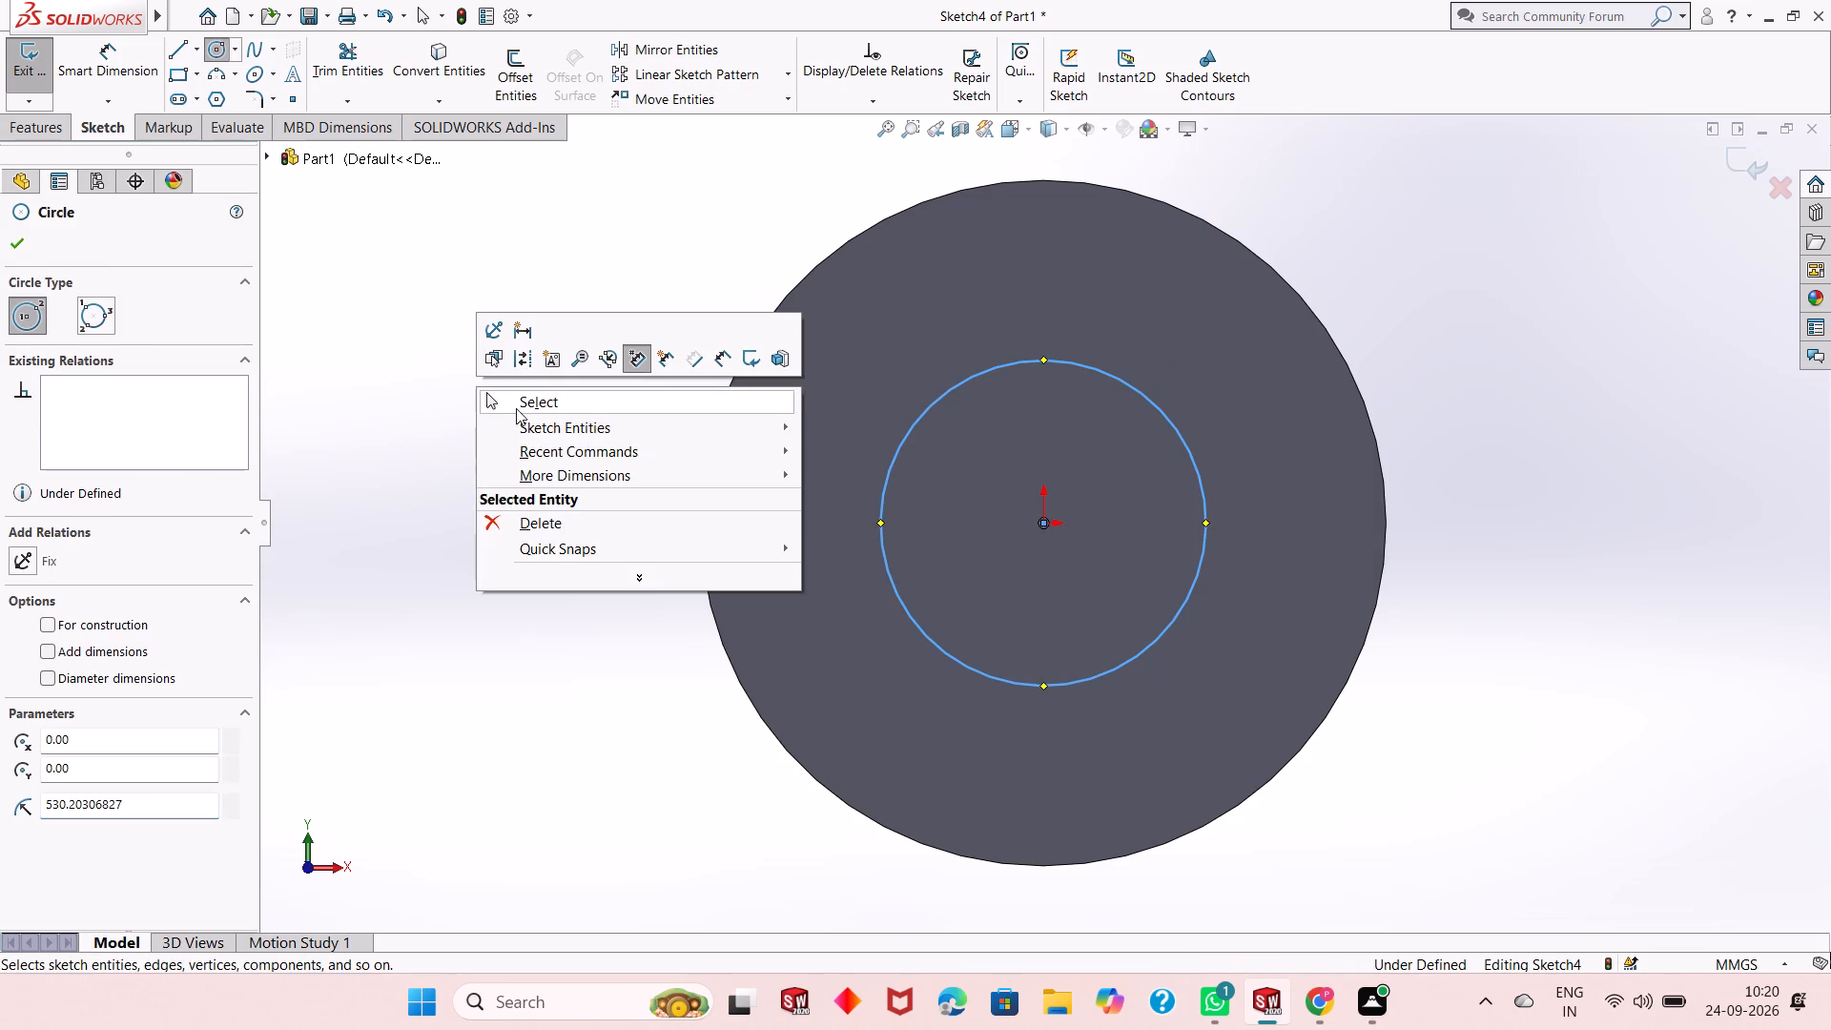
click(521, 409)
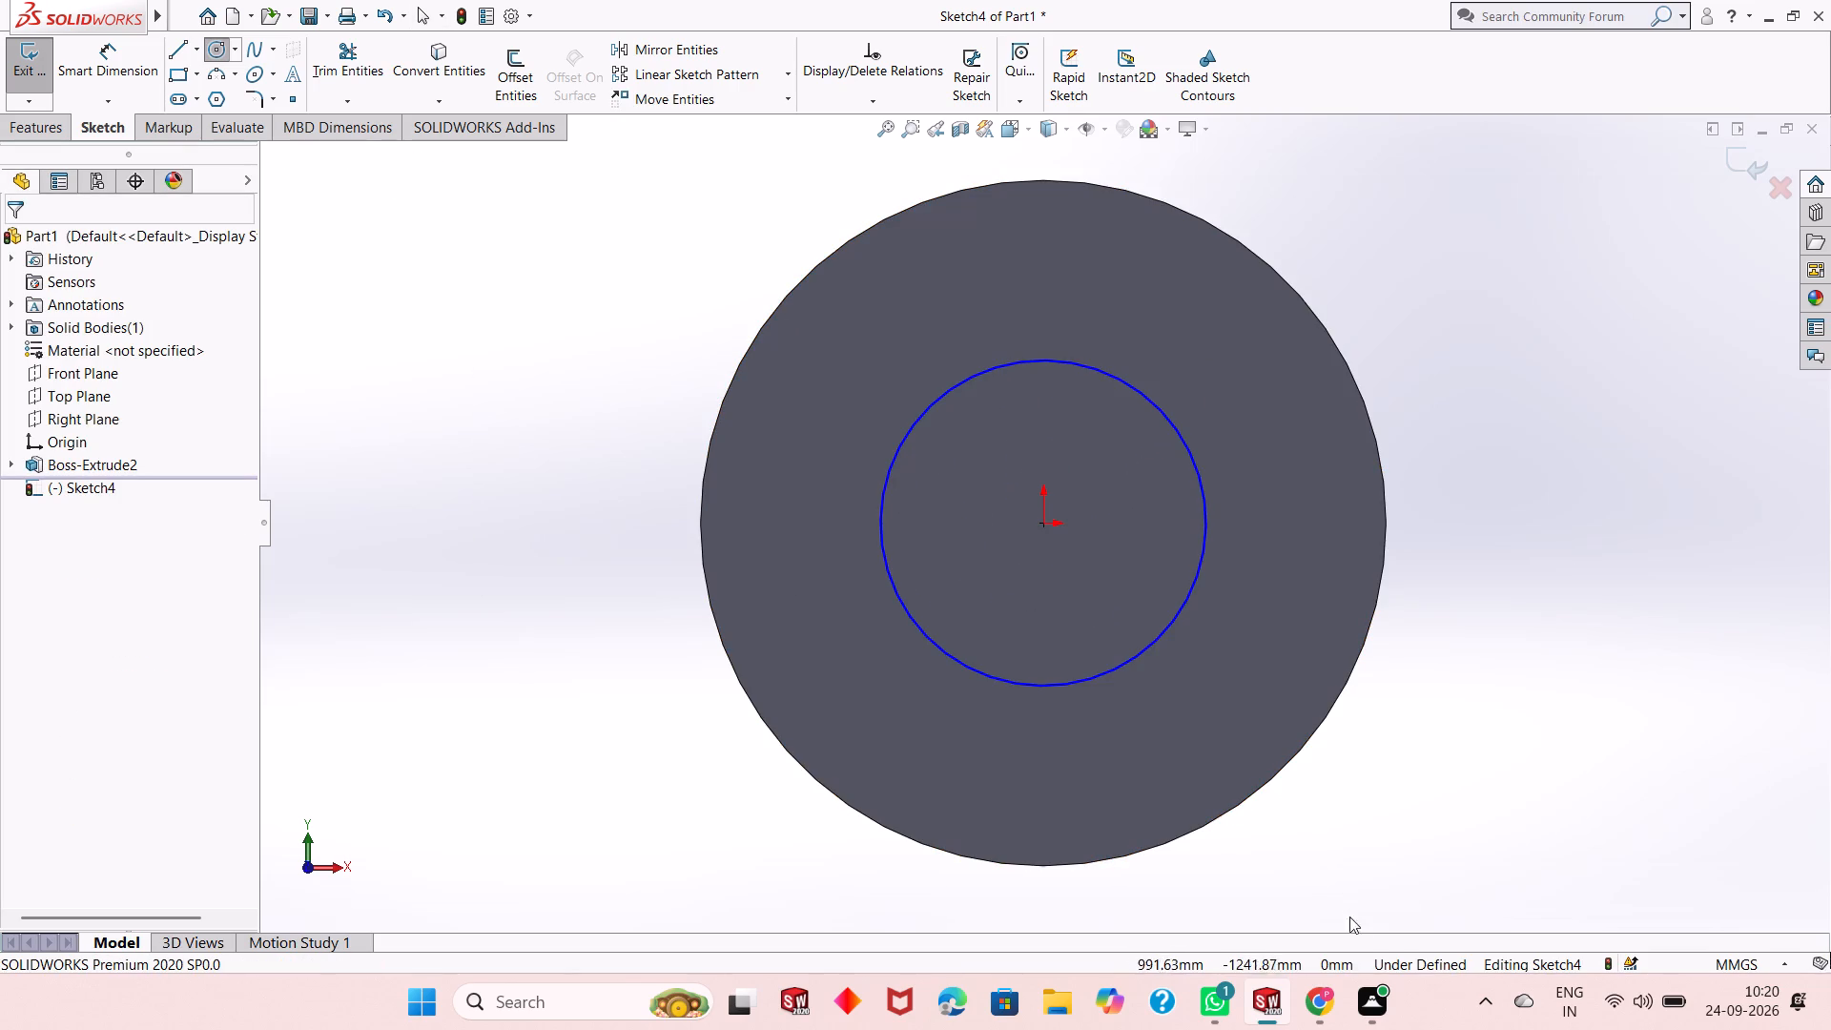
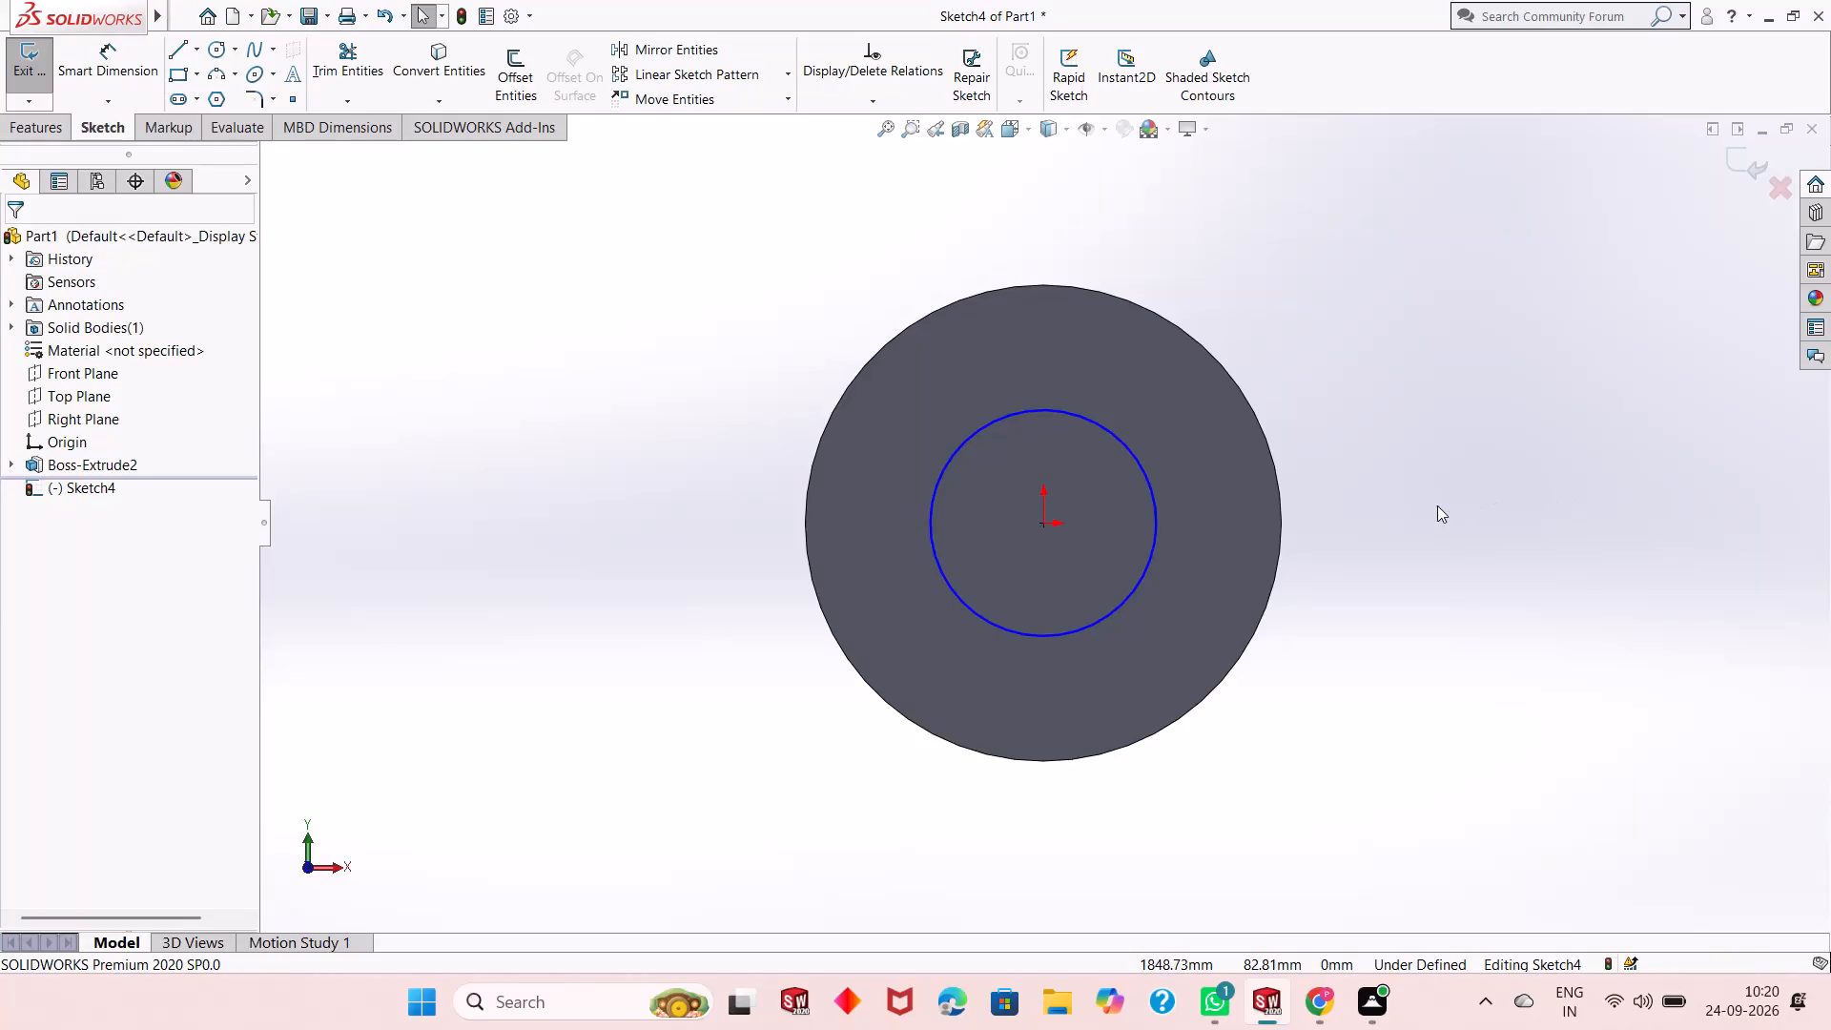
Dimension the concentric circle on the cylinder's front face with a diameter of 1625 mm.
scroll(1015, 521, down, 2)
scroll(1098, 540, up, 2)
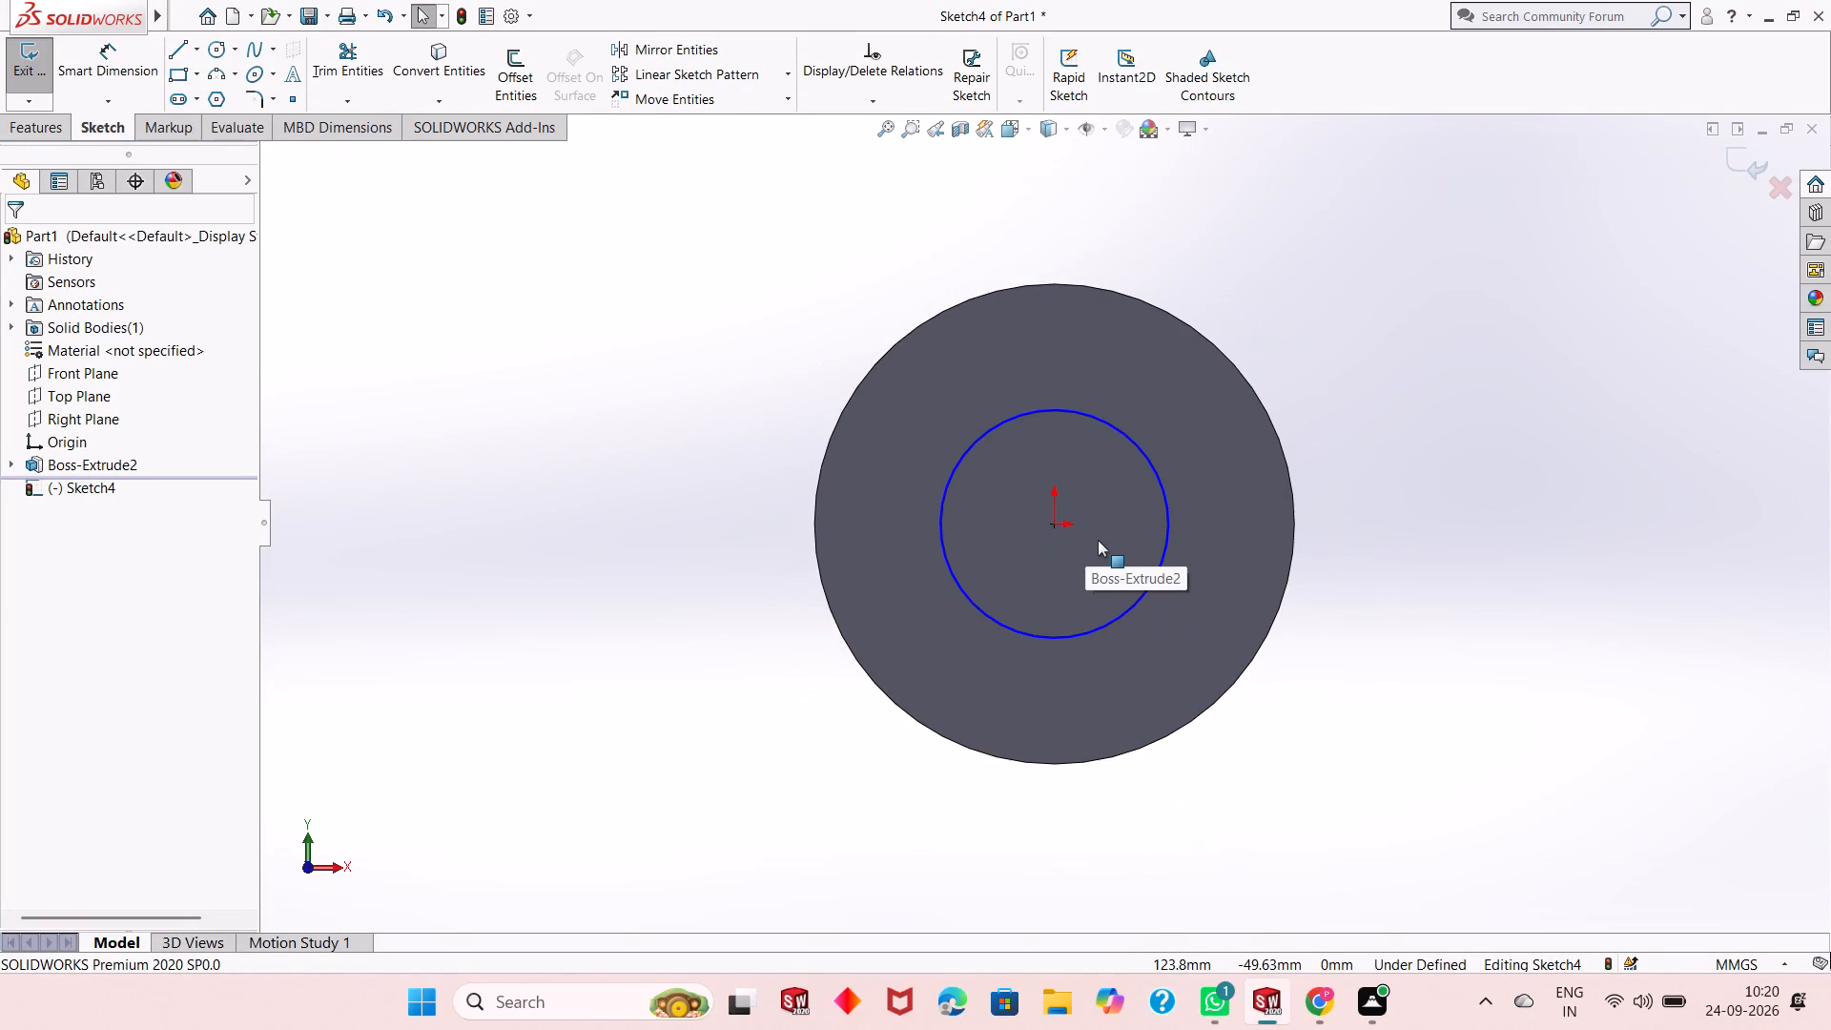
click(1333, 463)
middle_drag(1333, 462, 1328, 484)
middle_click(1327, 482)
middle_click(1327, 476)
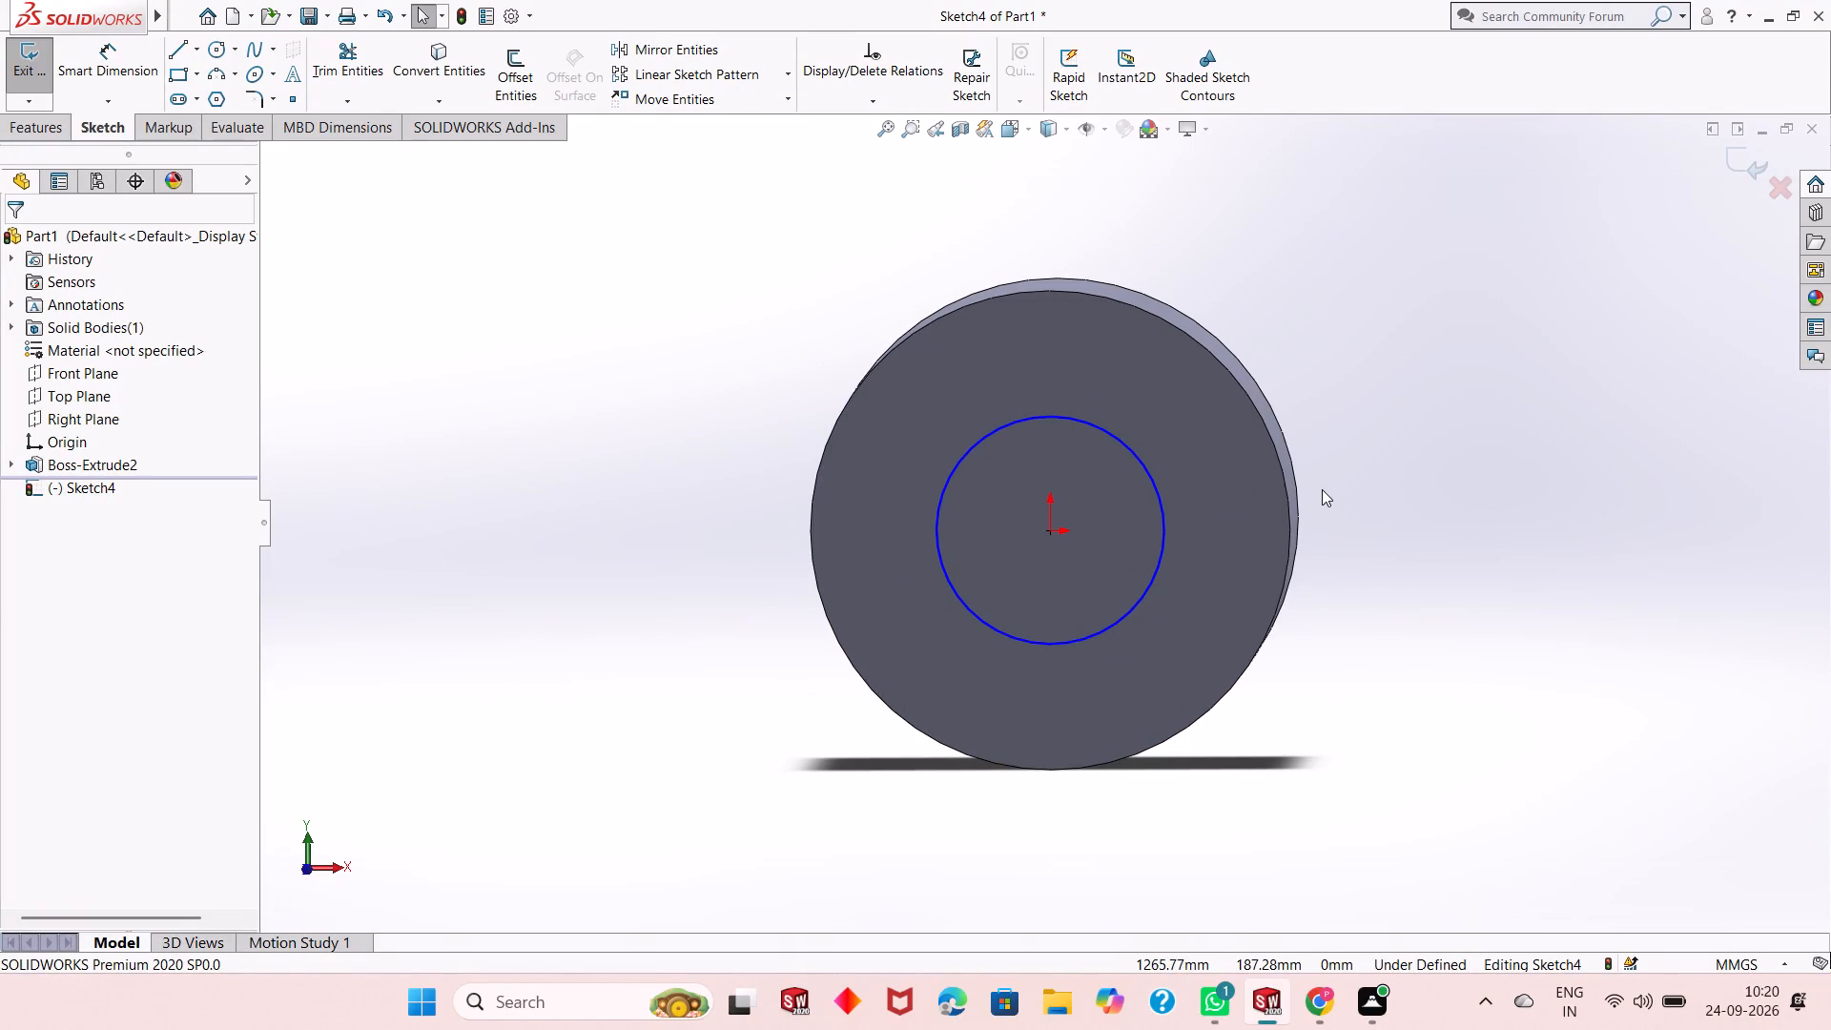
middle_drag(1335, 452, 1308, 453)
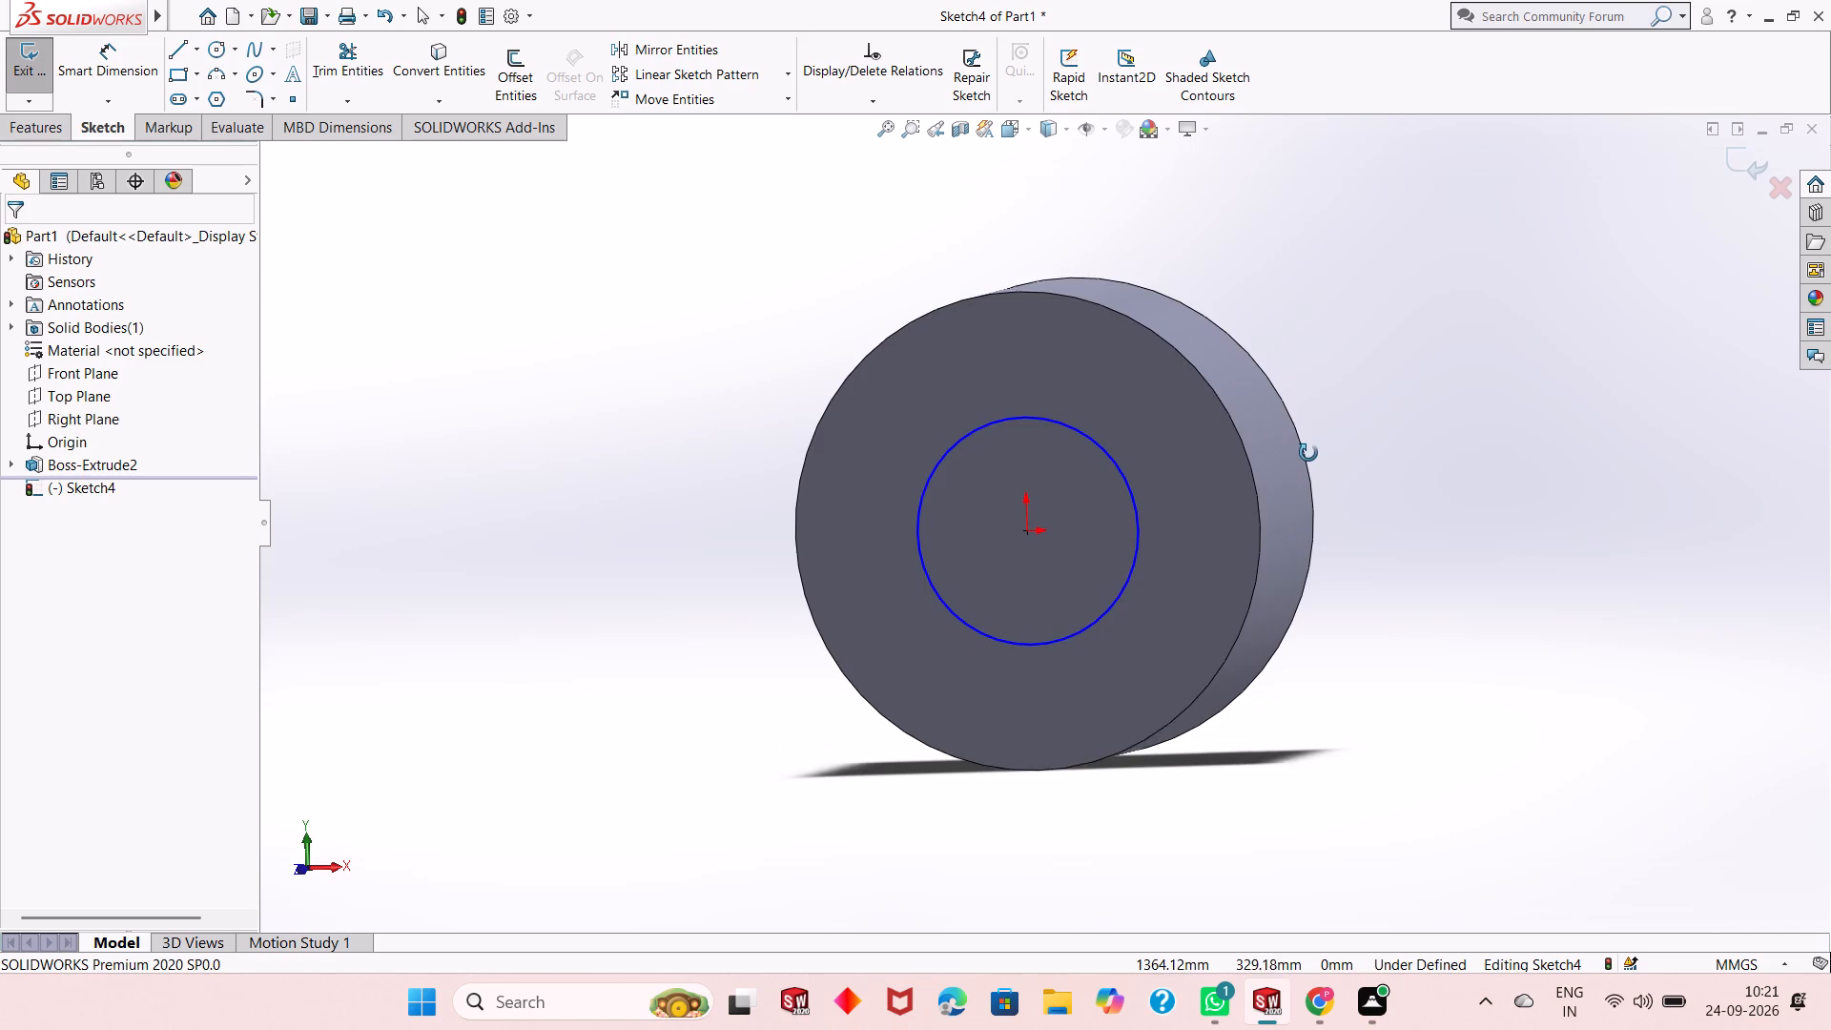
middle_drag(1308, 453, 1312, 424)
scroll(1021, 502, down, 4)
scroll(1044, 529, up, 4)
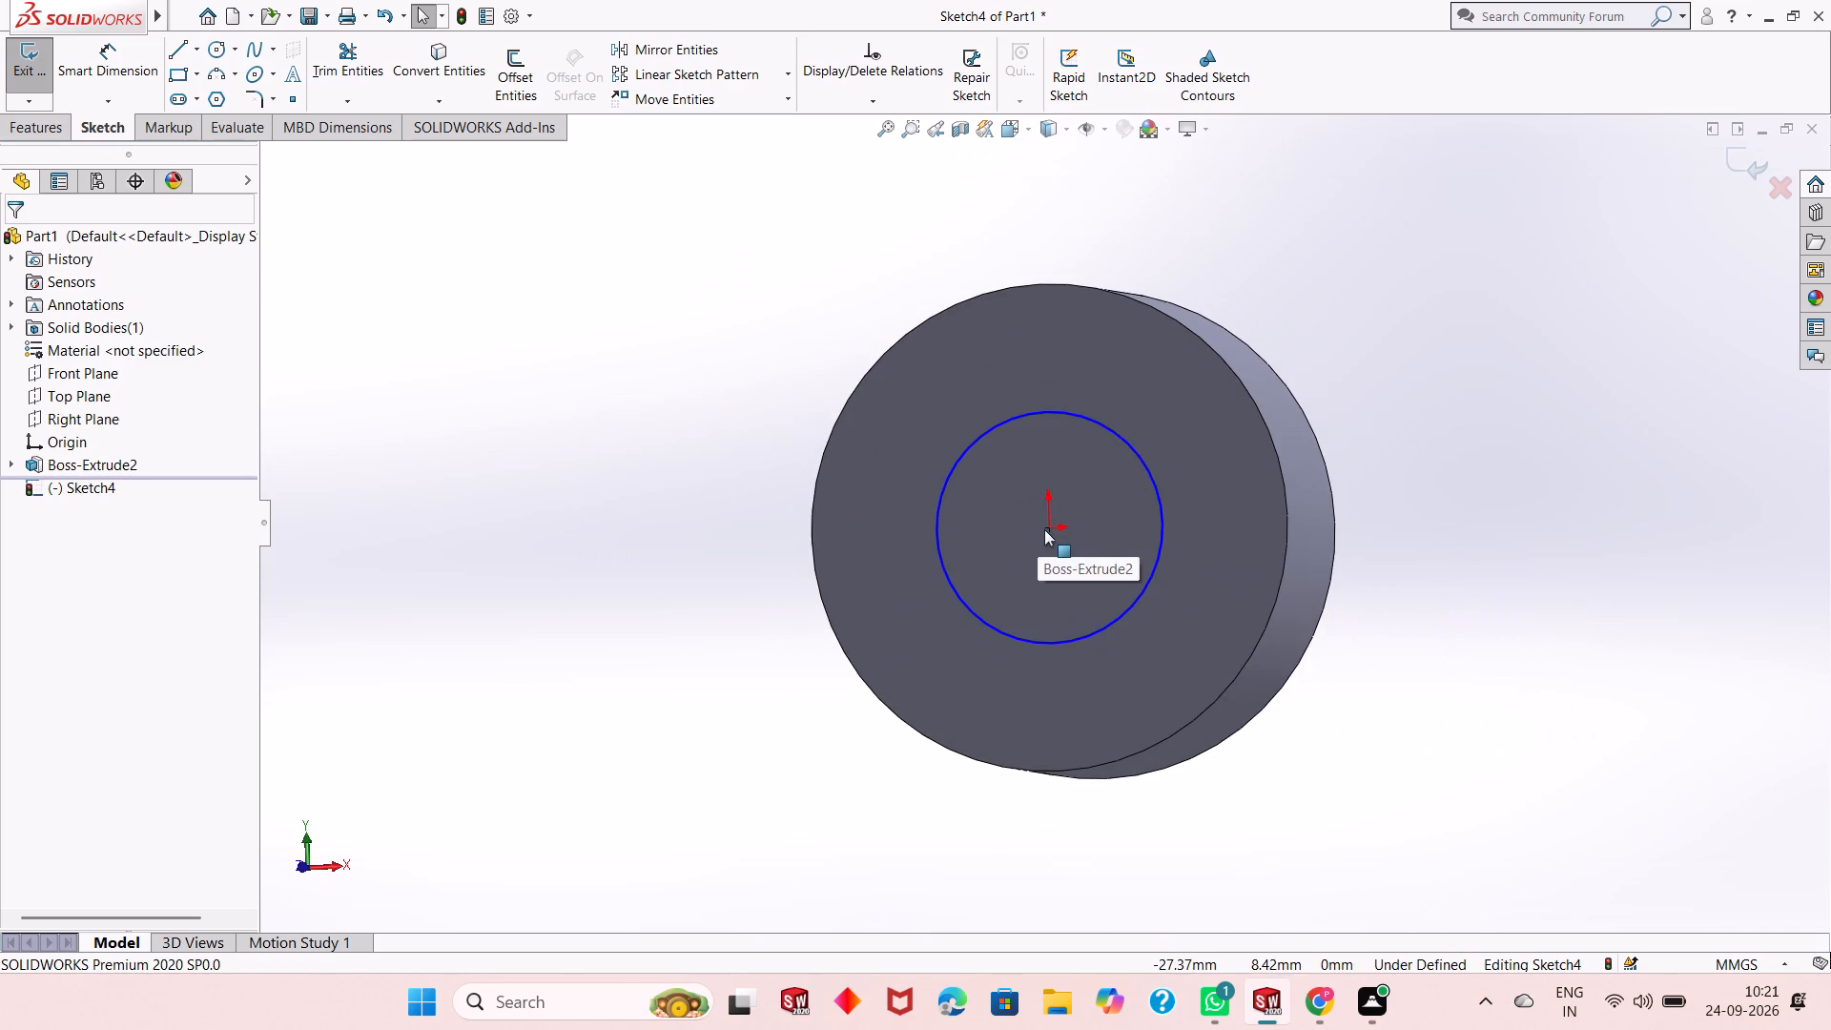
click(94, 49)
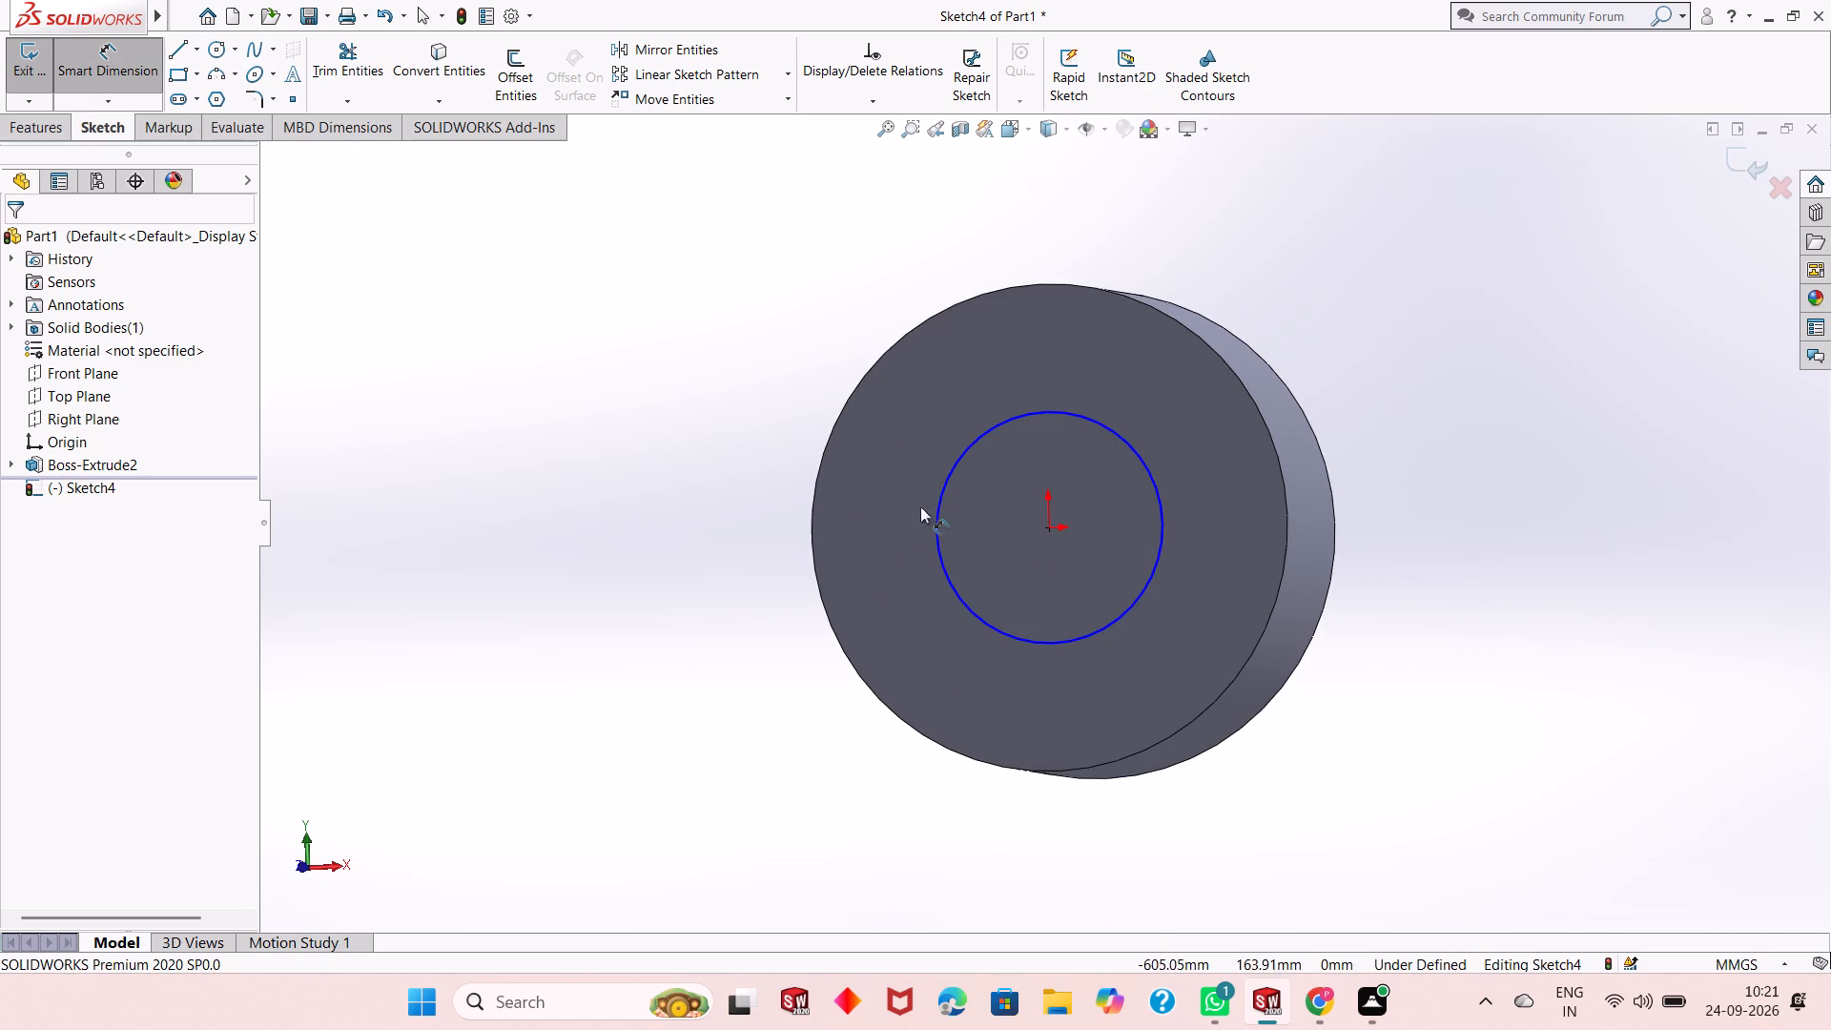
click(940, 562)
click(708, 708)
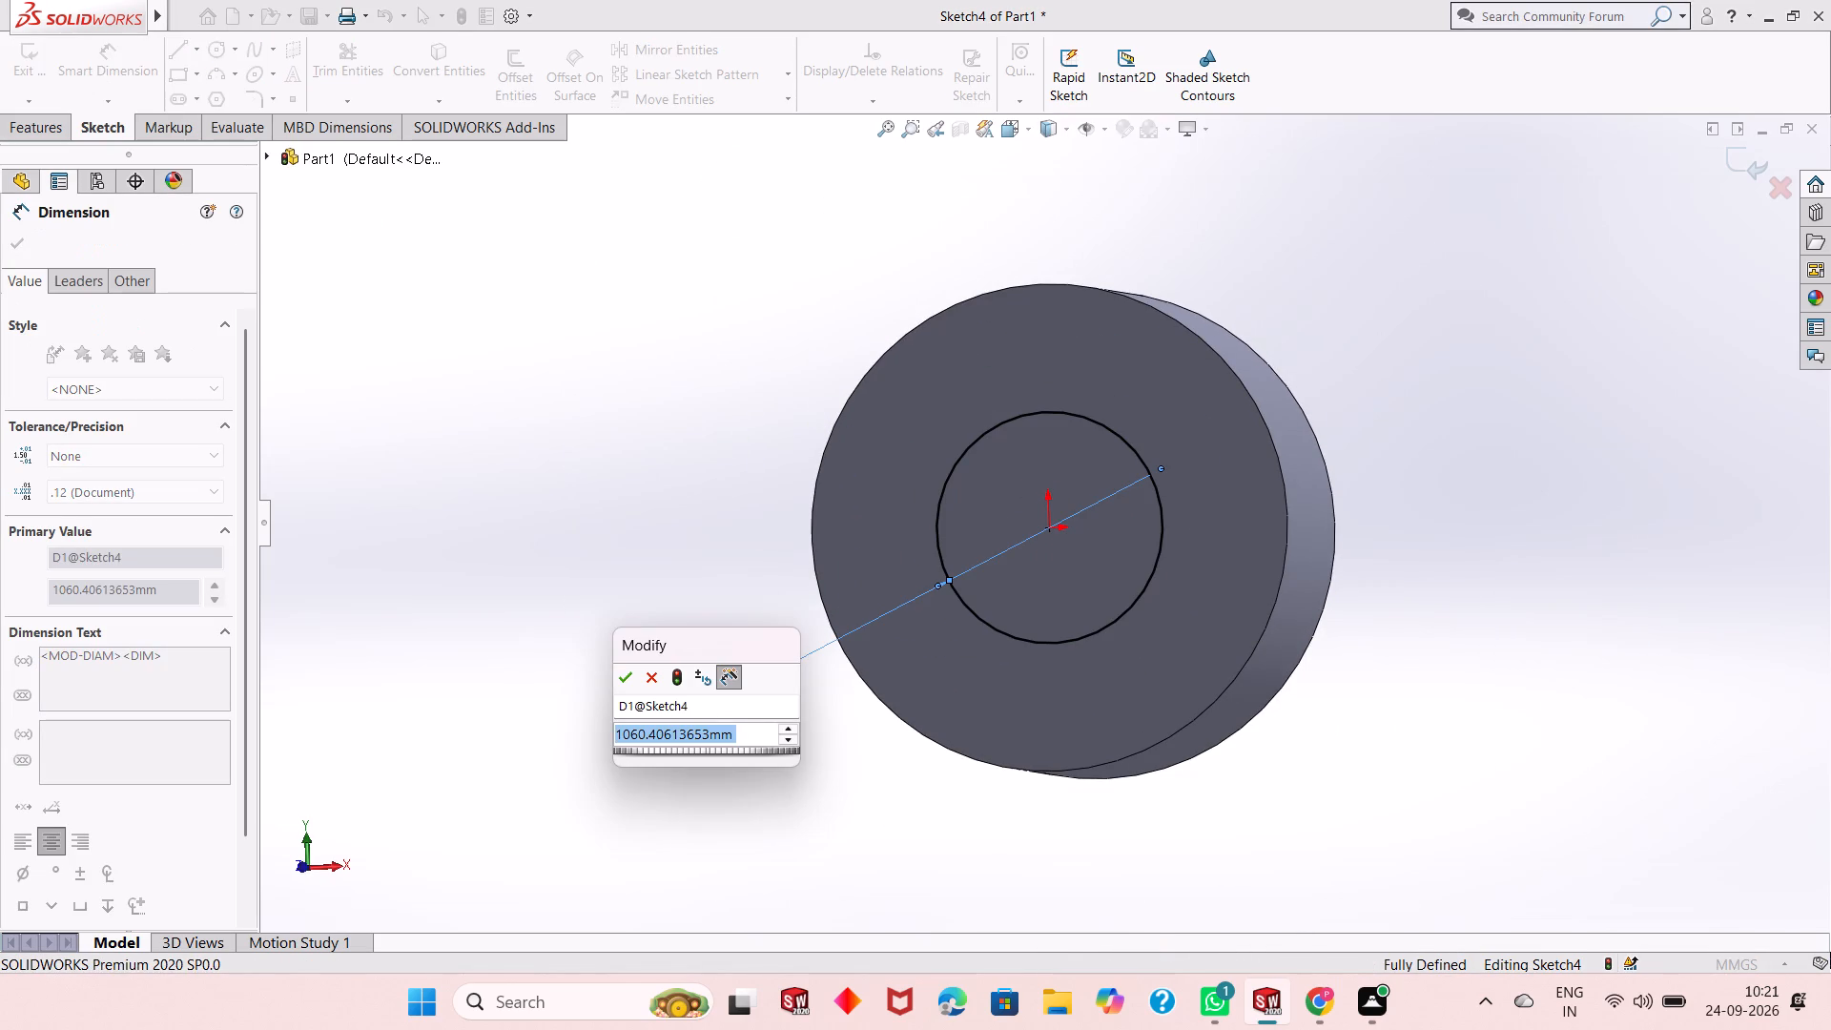
text(1625)
key(Return)
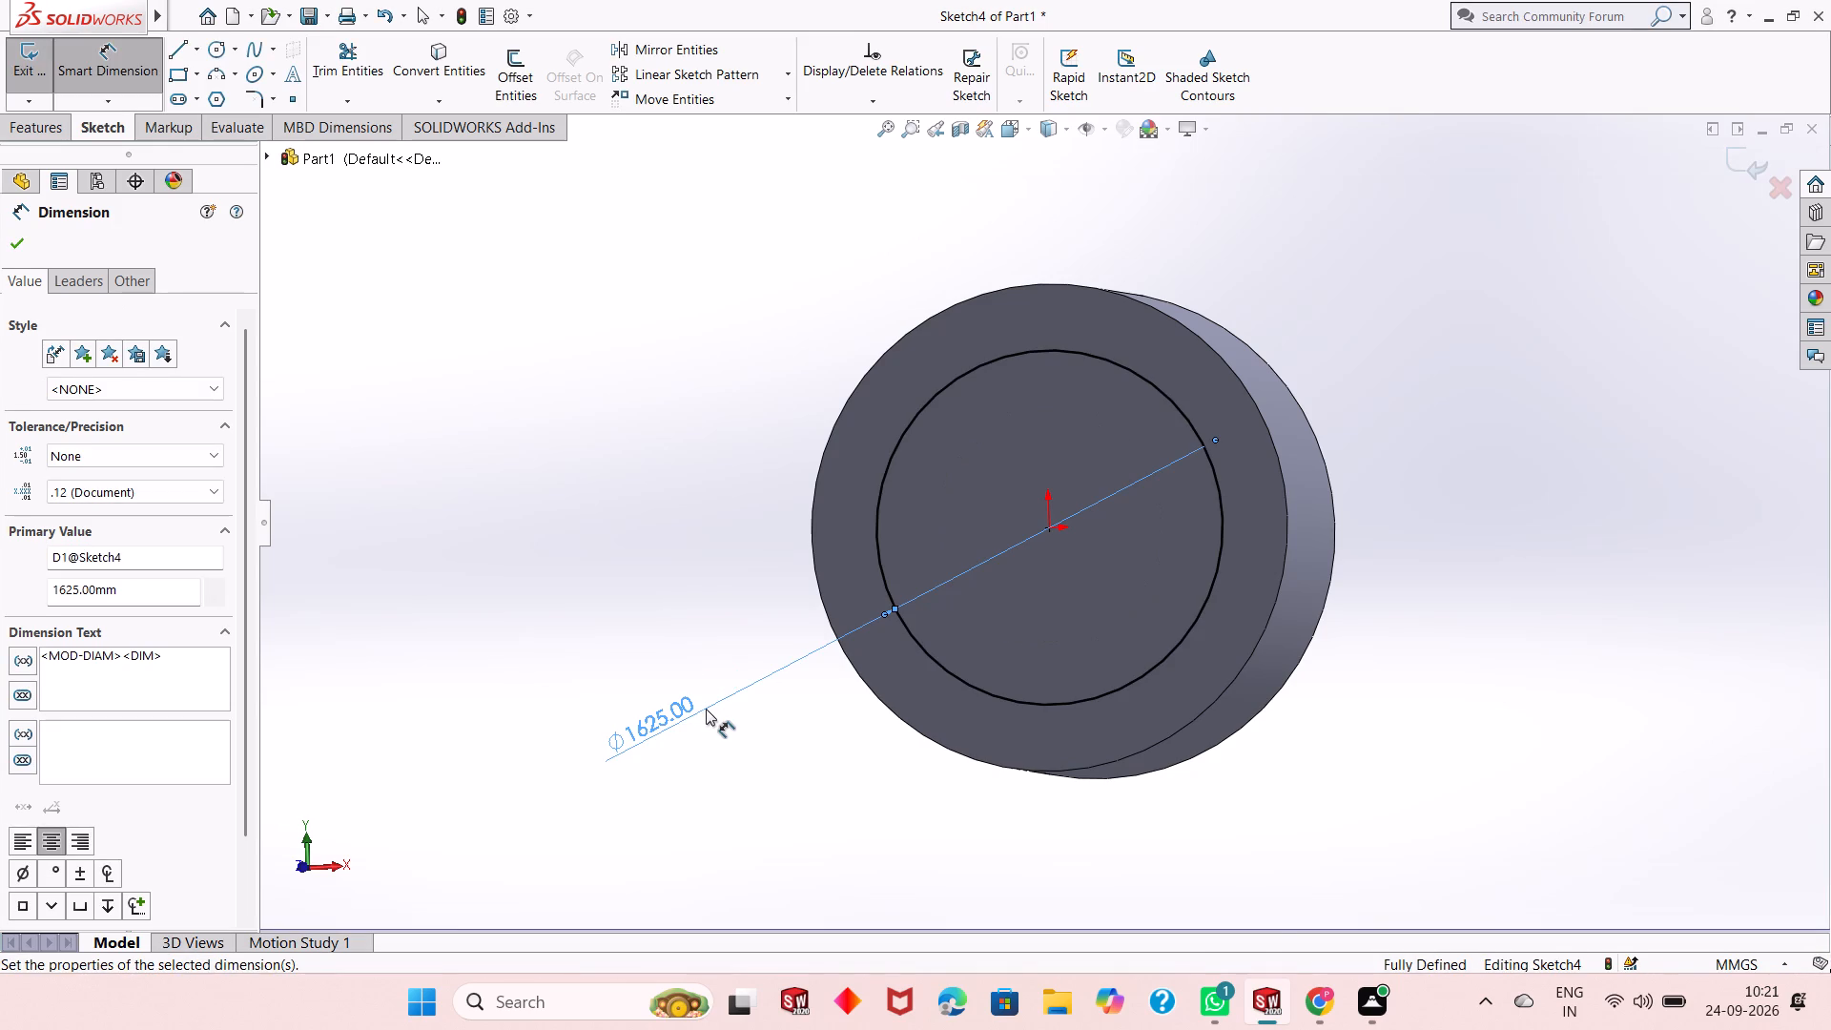
click(15, 237)
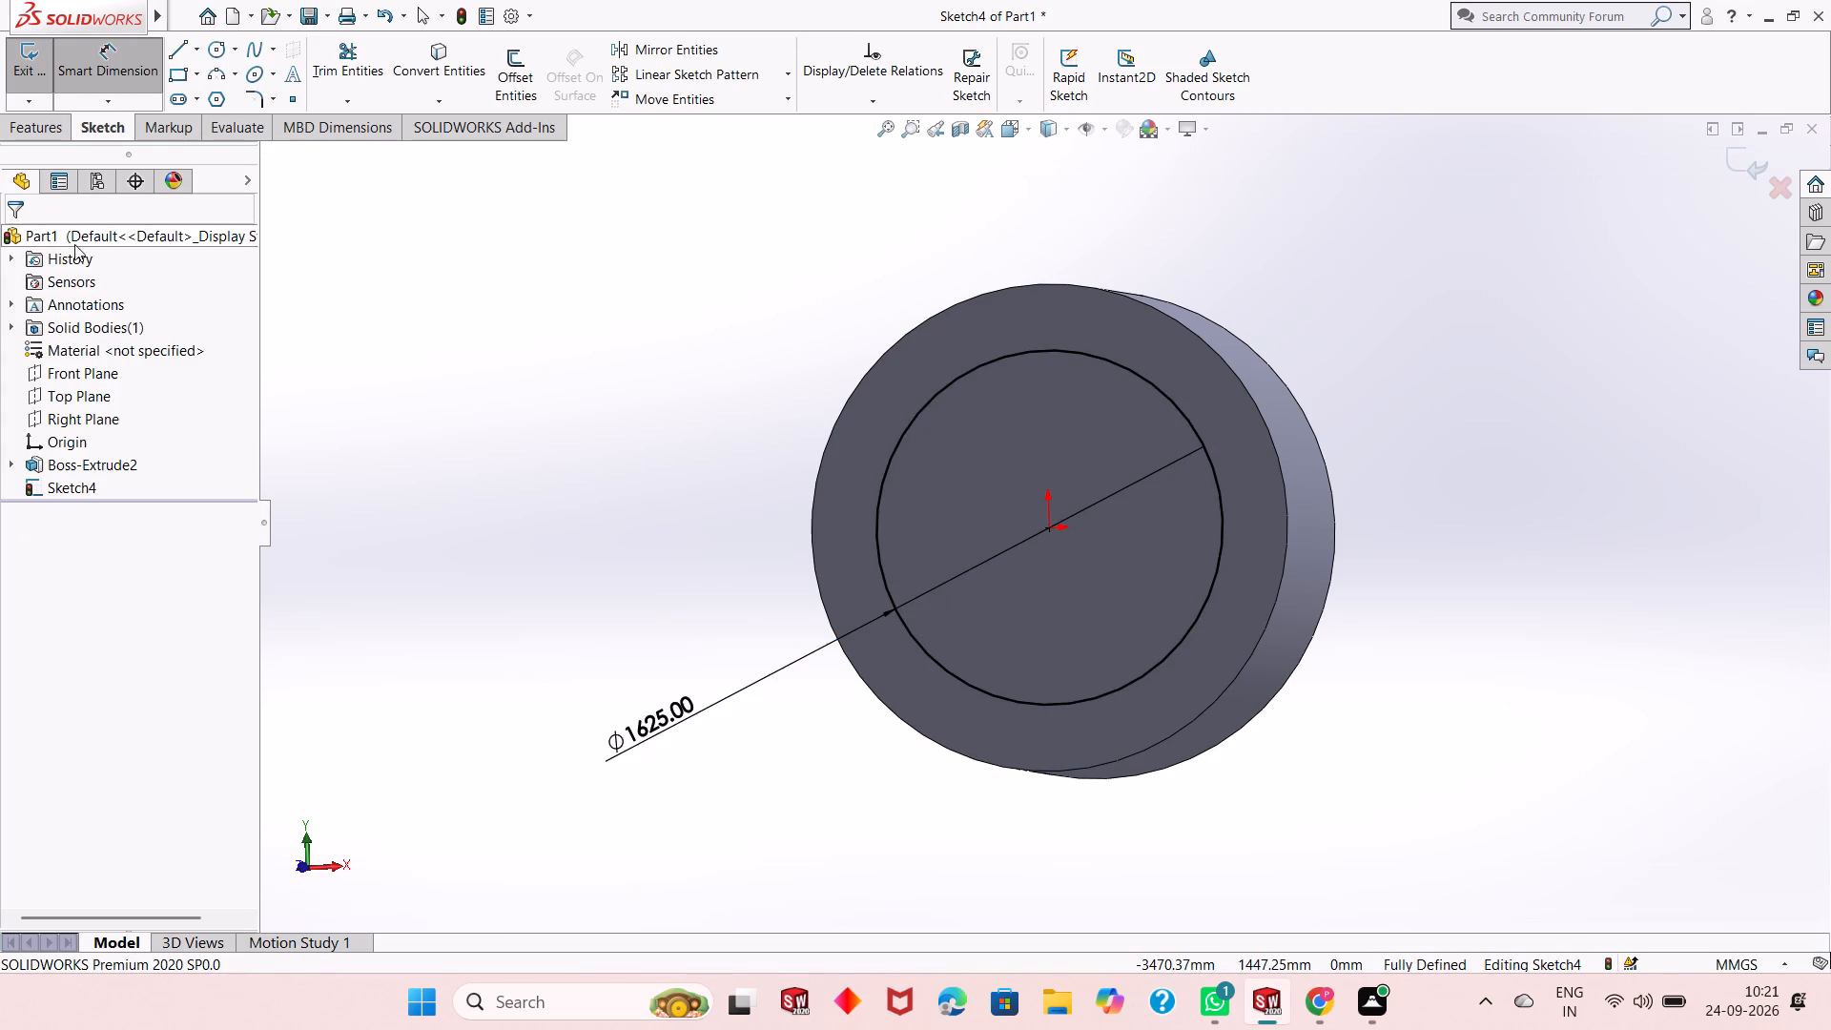
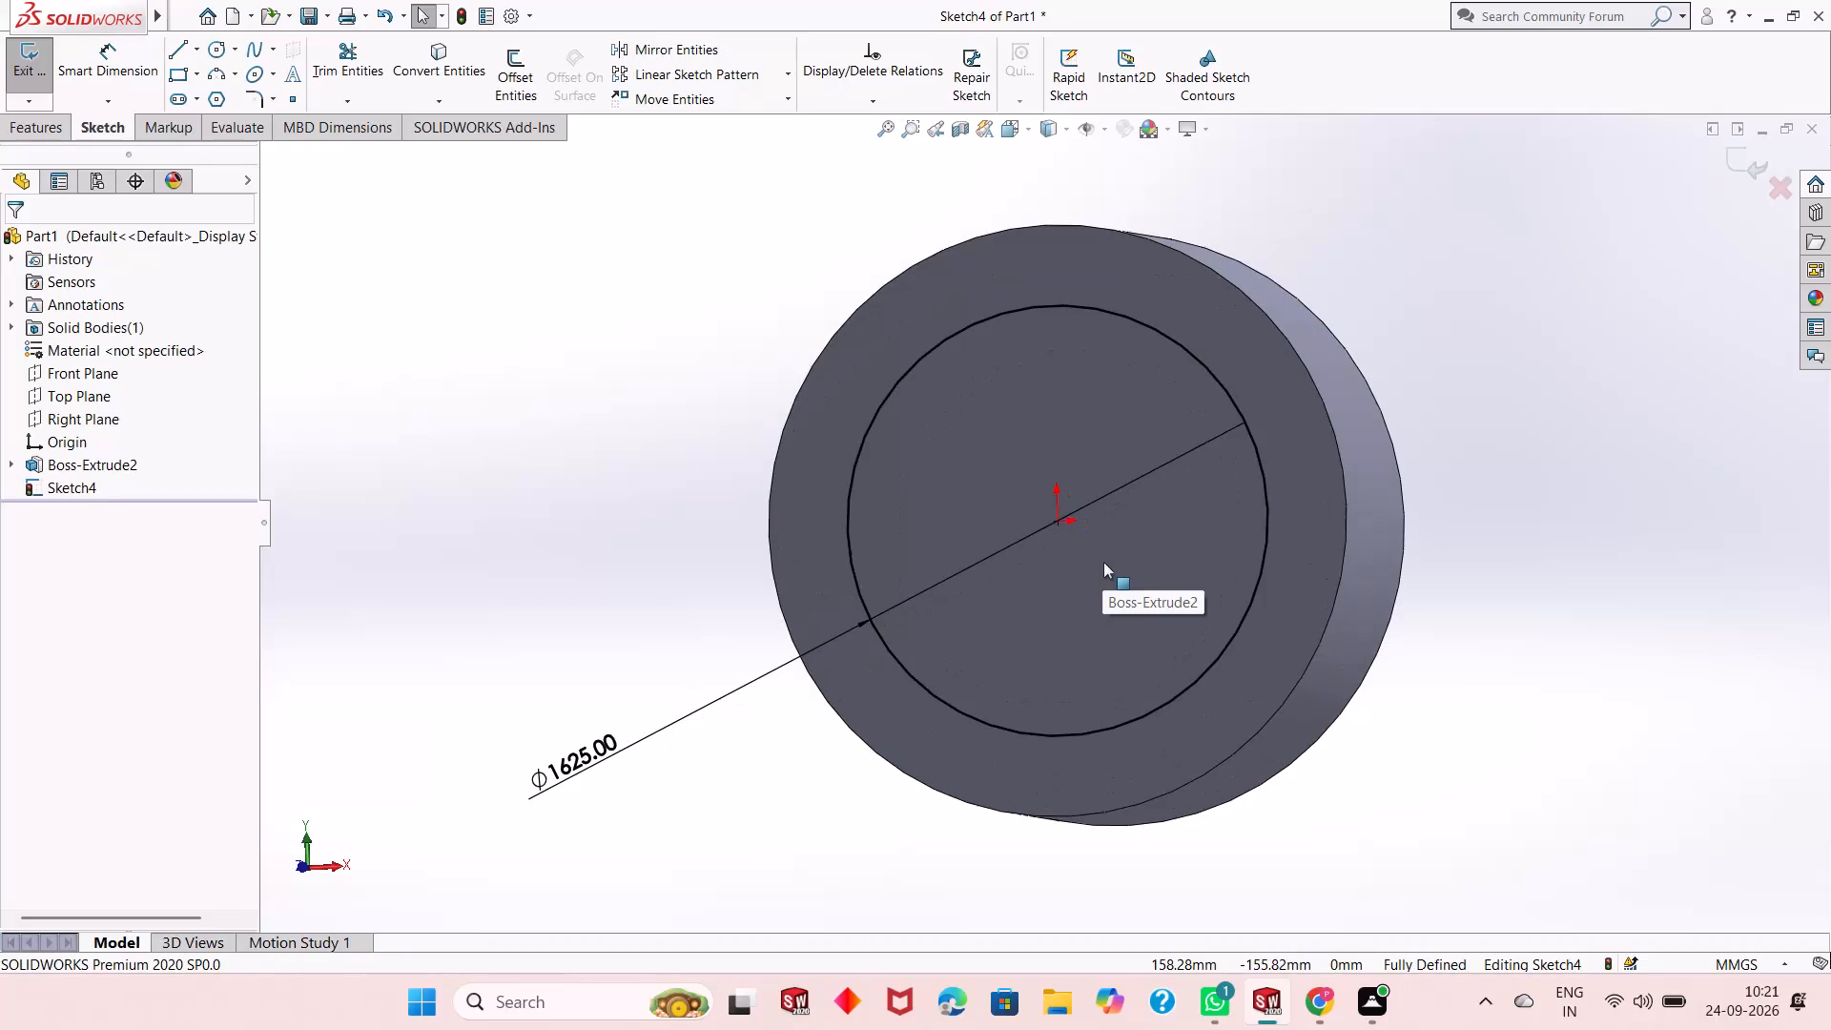
Cut the 1625 mm circle into the cylinder's front face as a blind recess 250 mm deep.
scroll(1103, 562, up, 3)
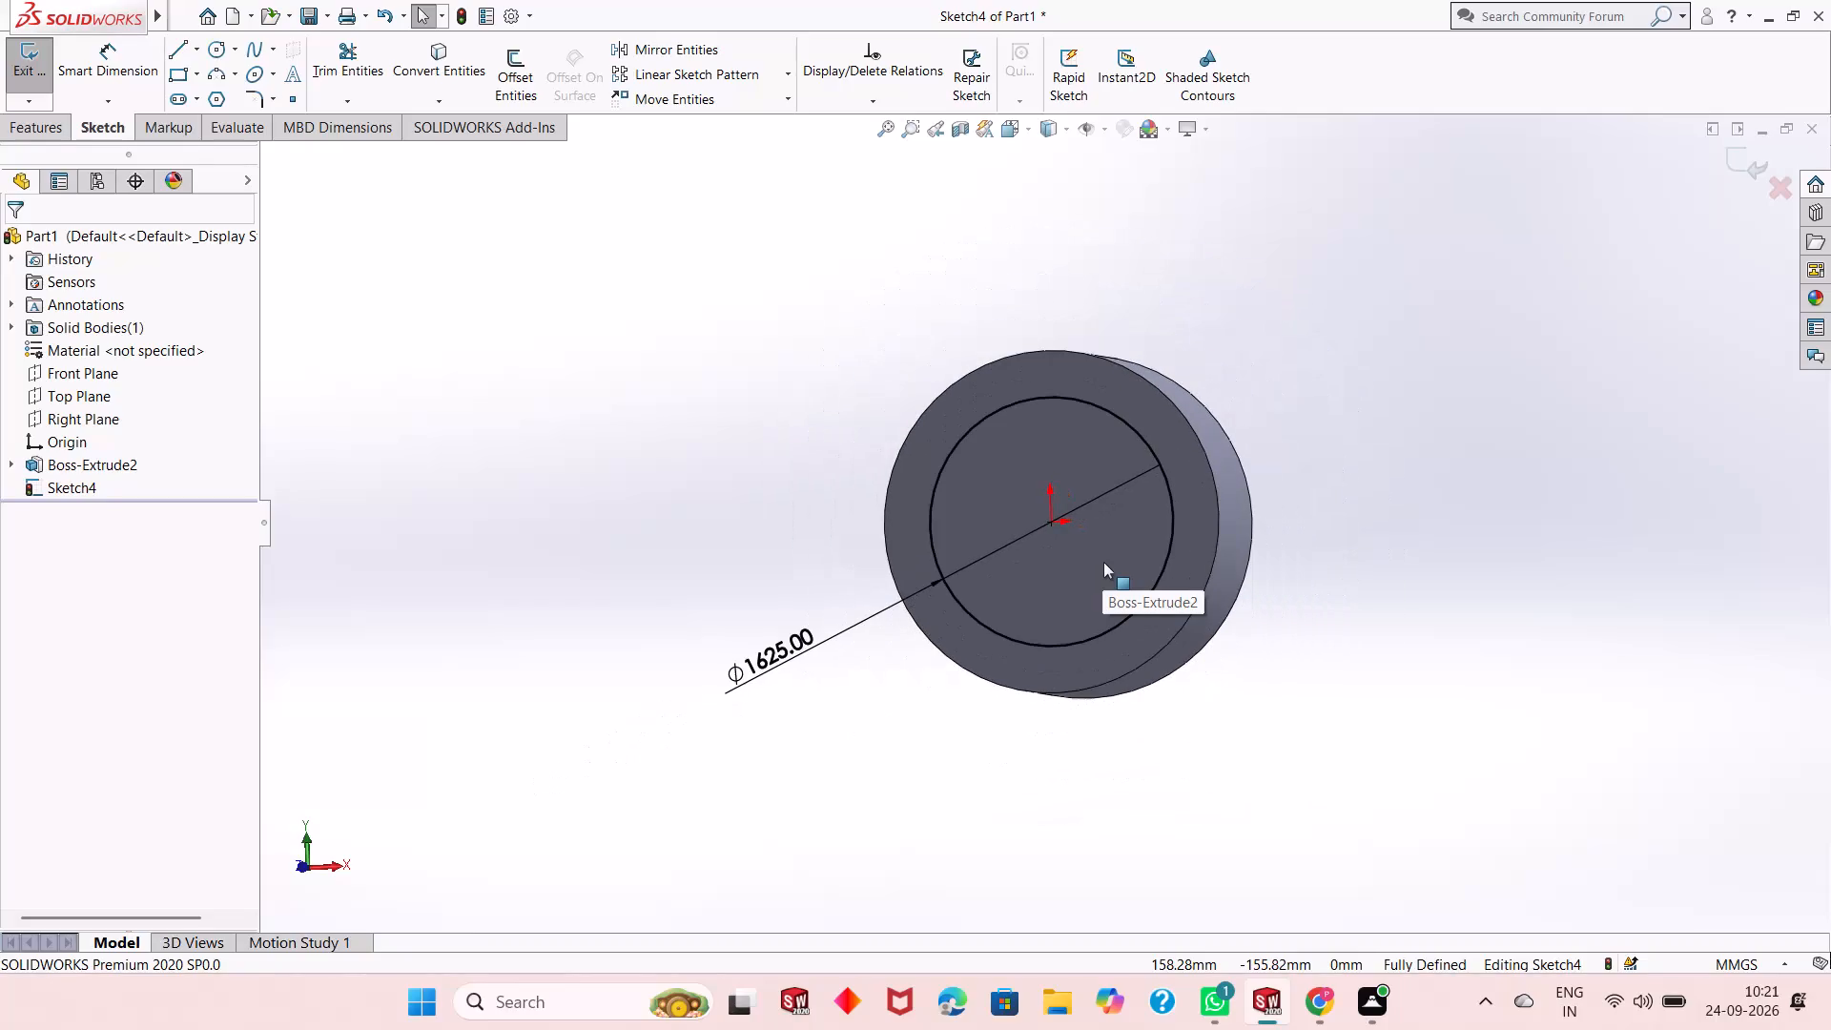
scroll(1098, 545, down, 1)
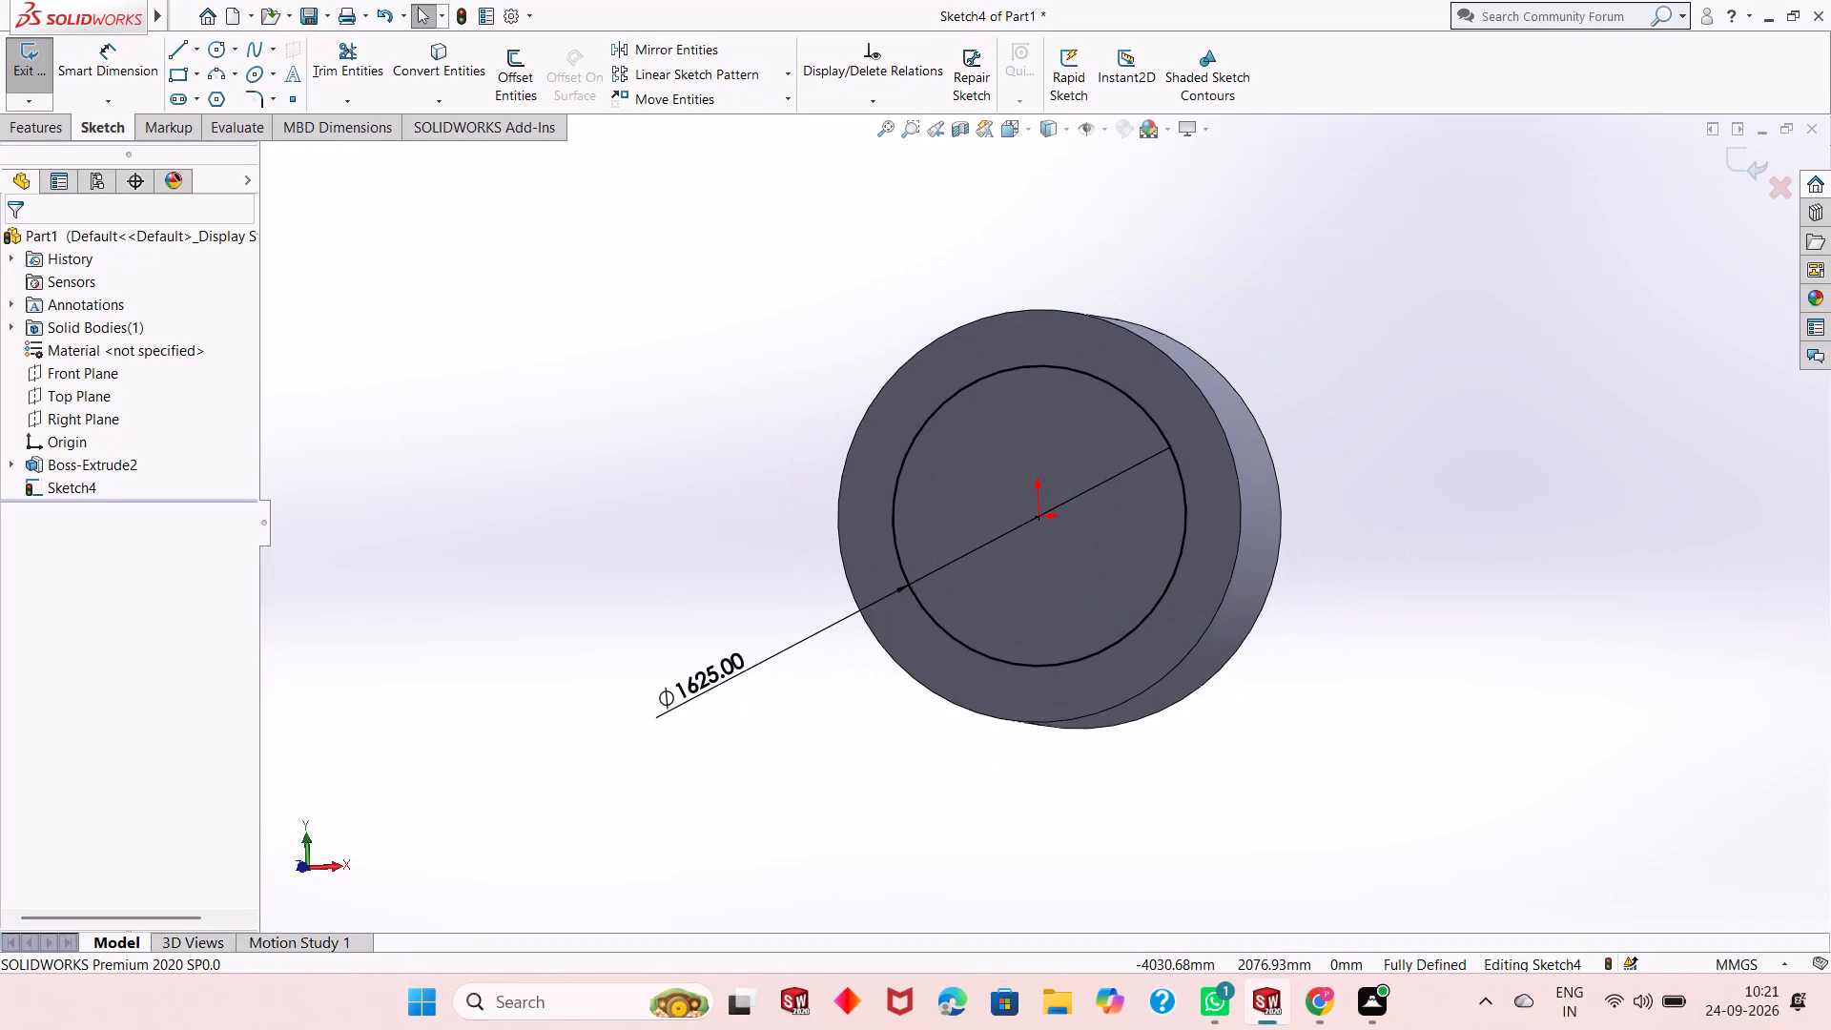
click(41, 135)
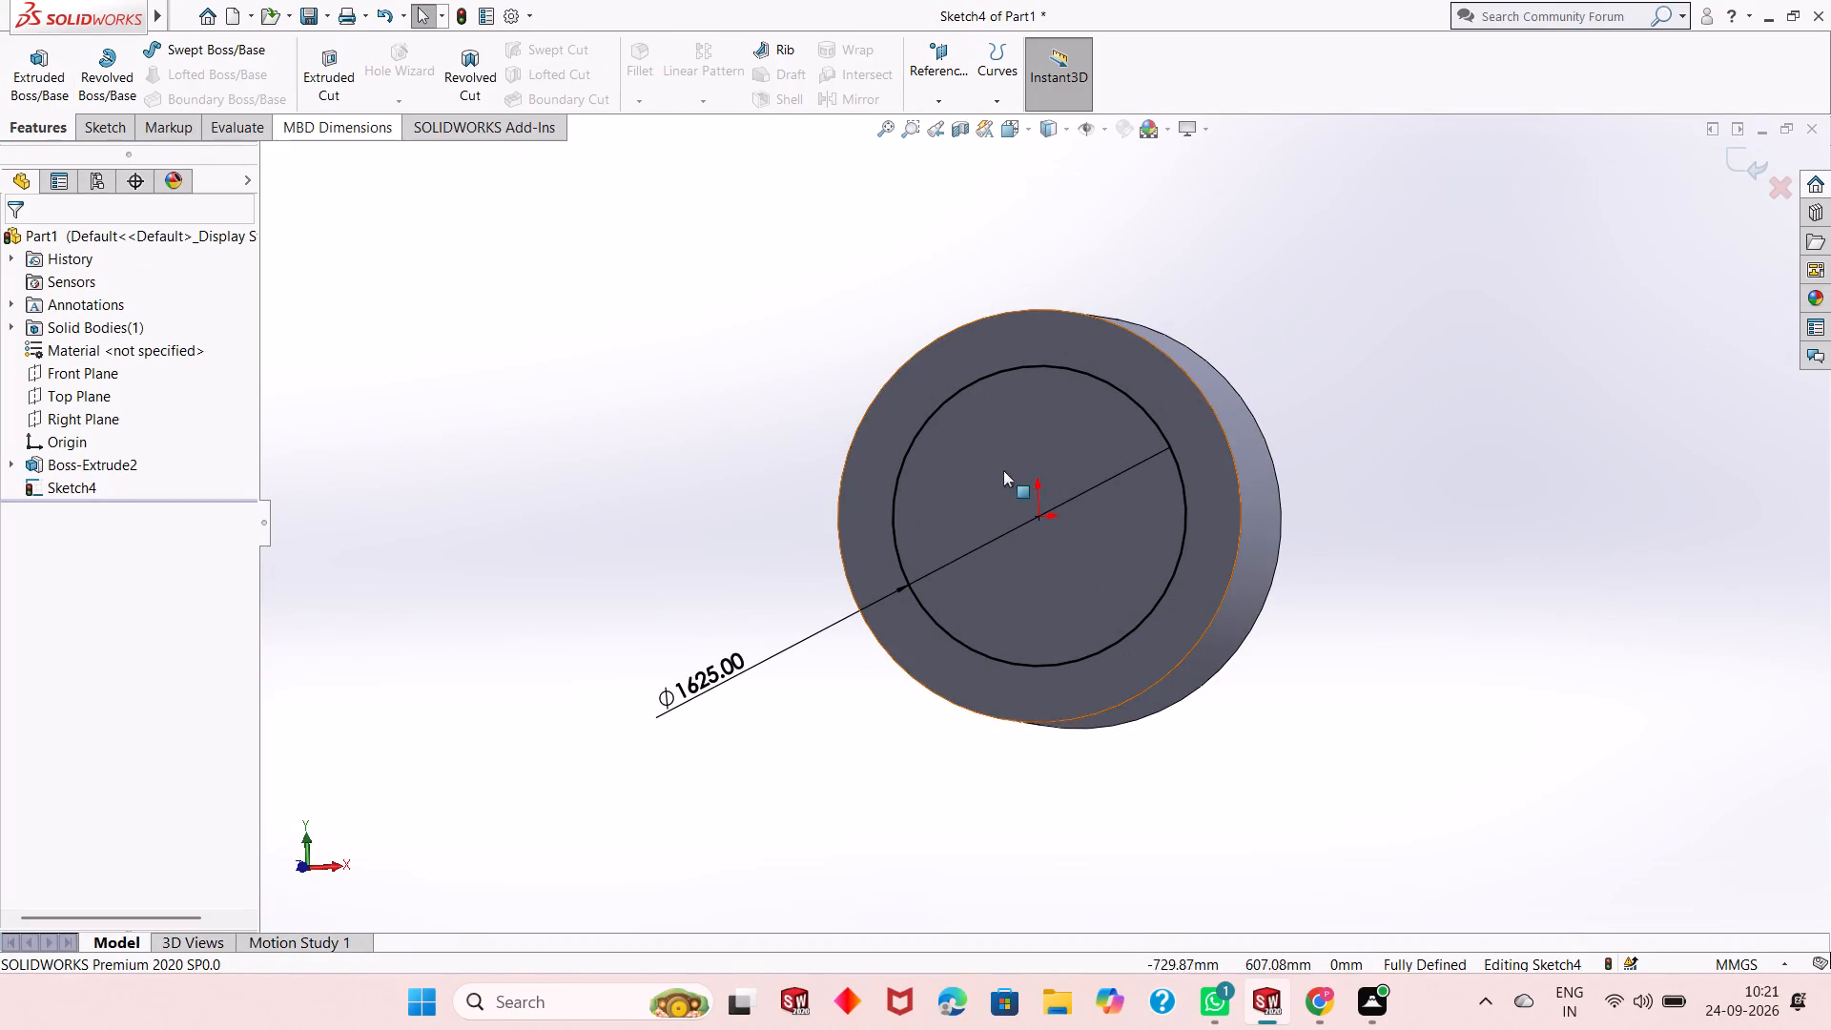
scroll(1060, 493, down, 2)
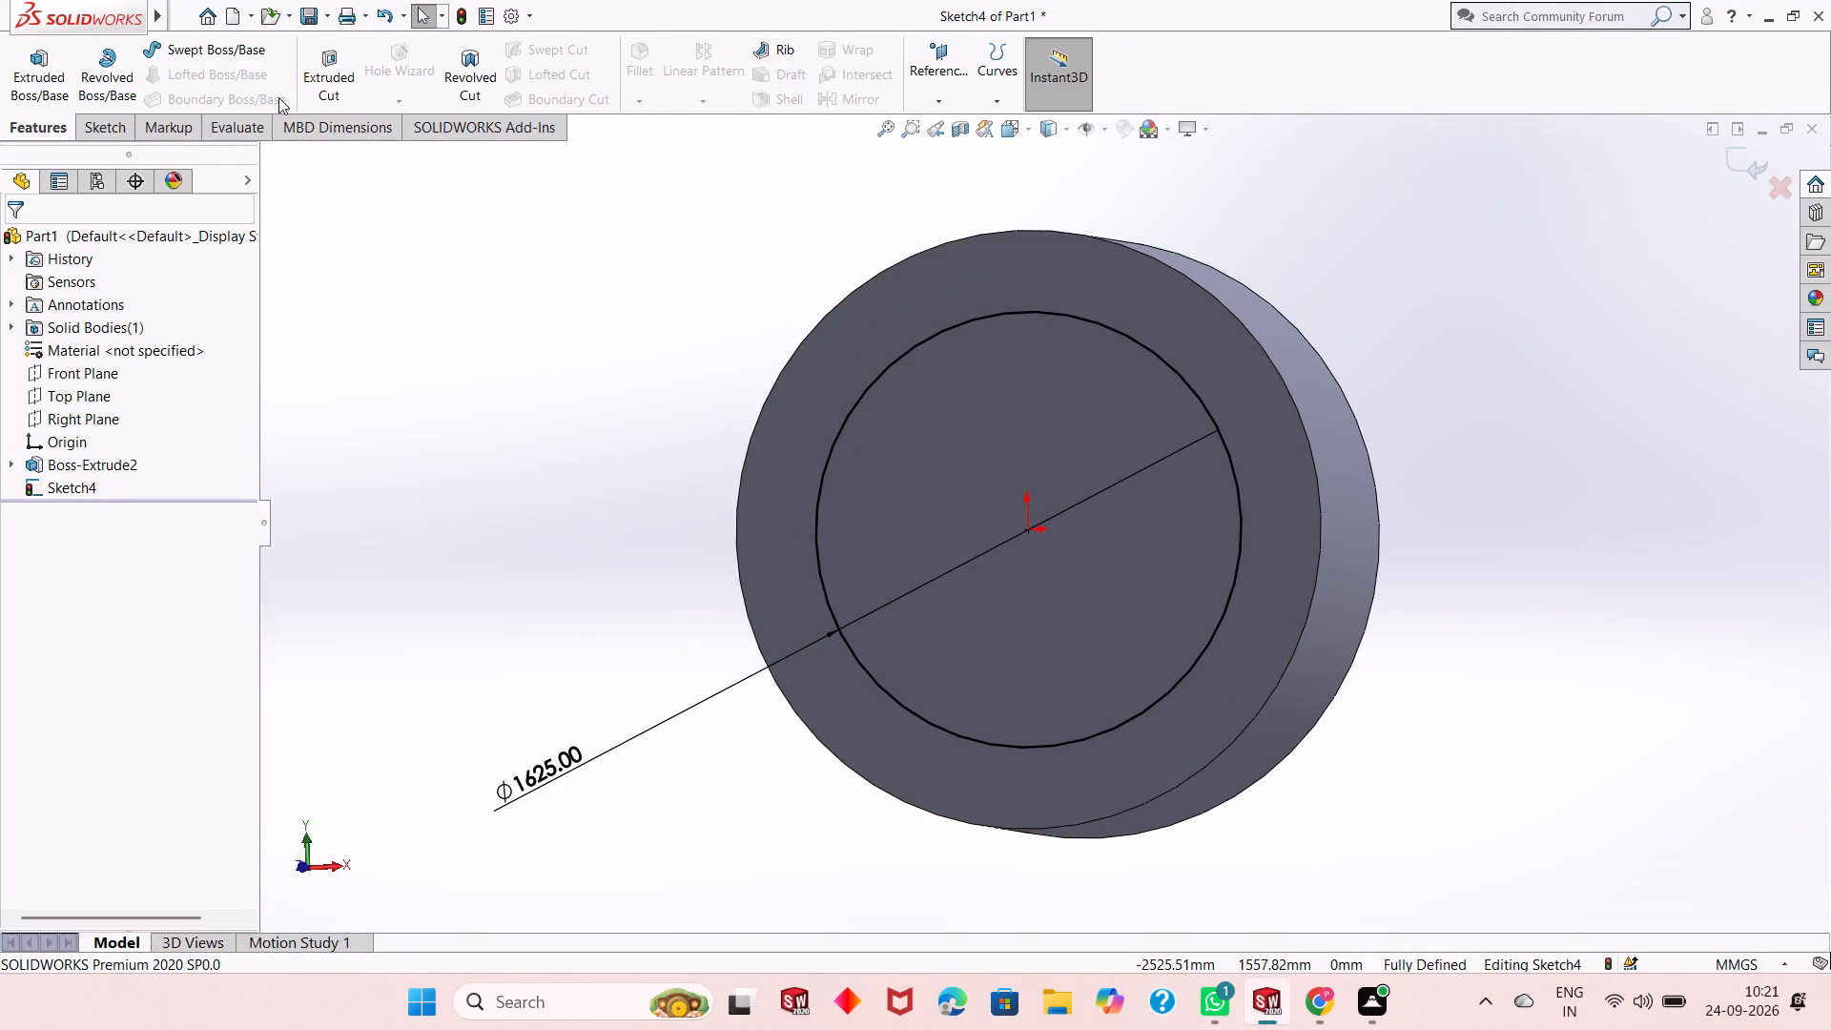
click(337, 75)
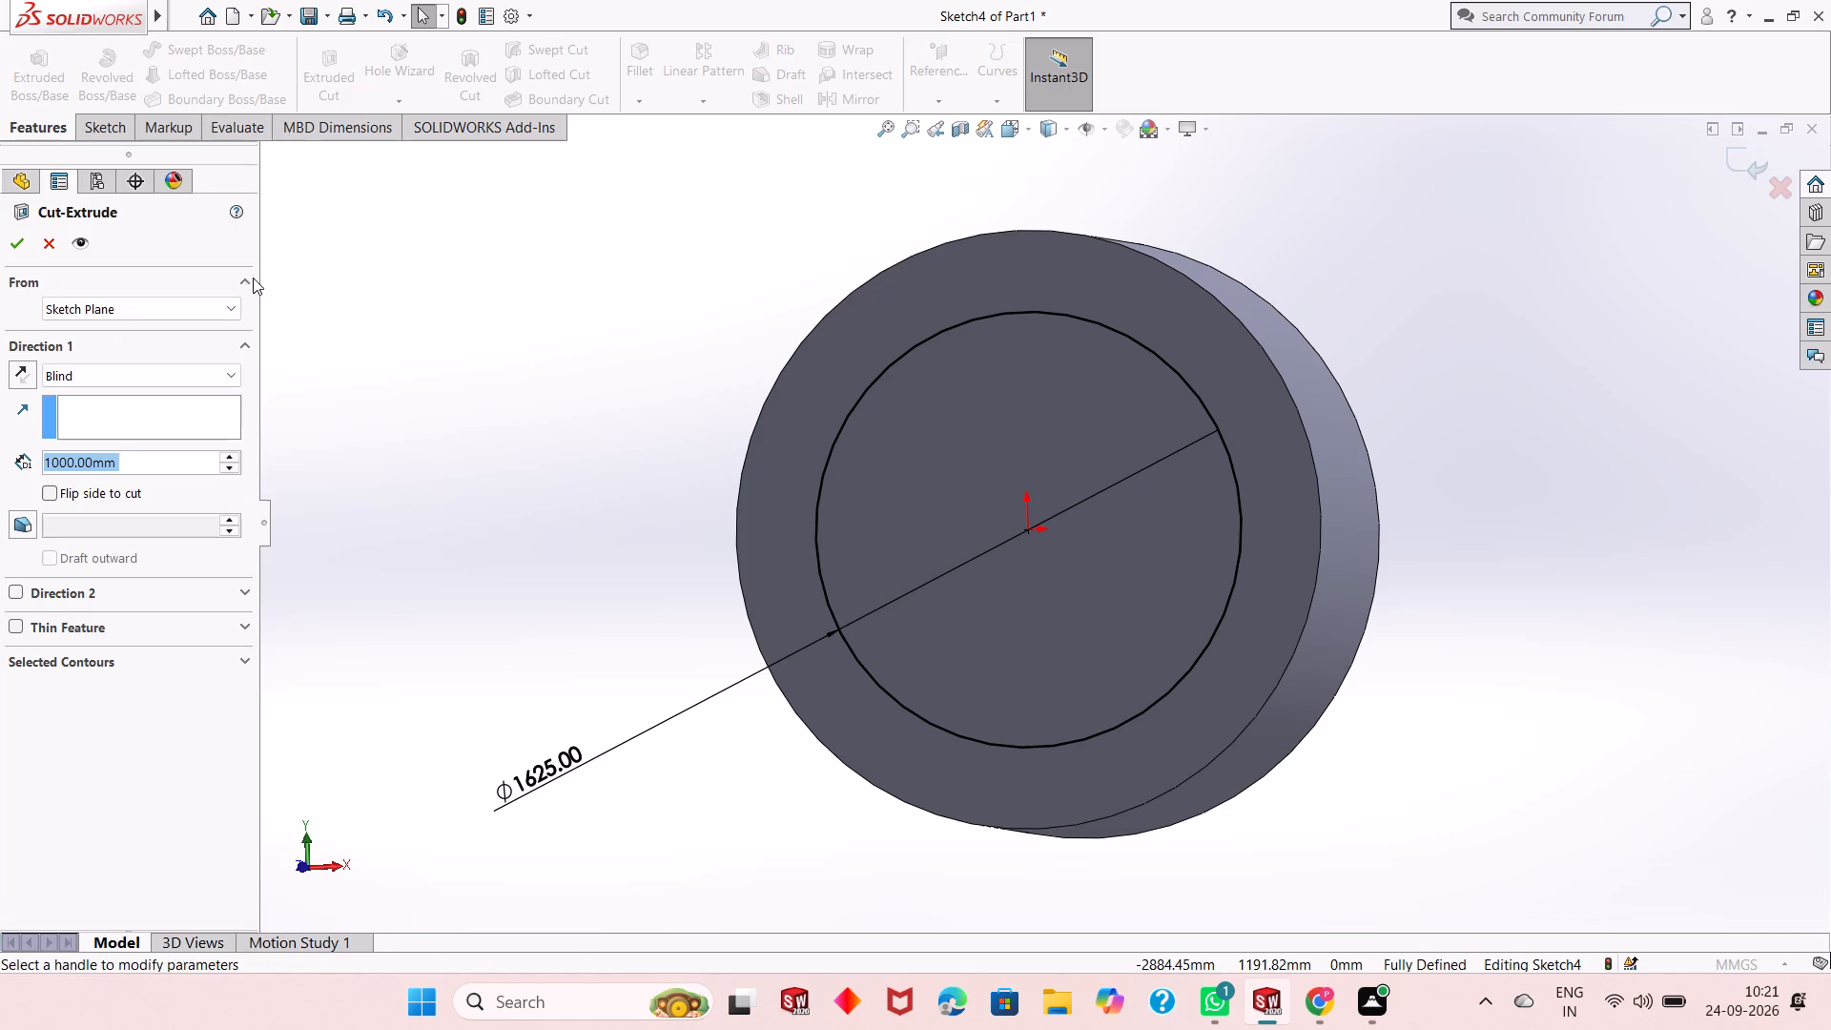
text(250)
key(Return)
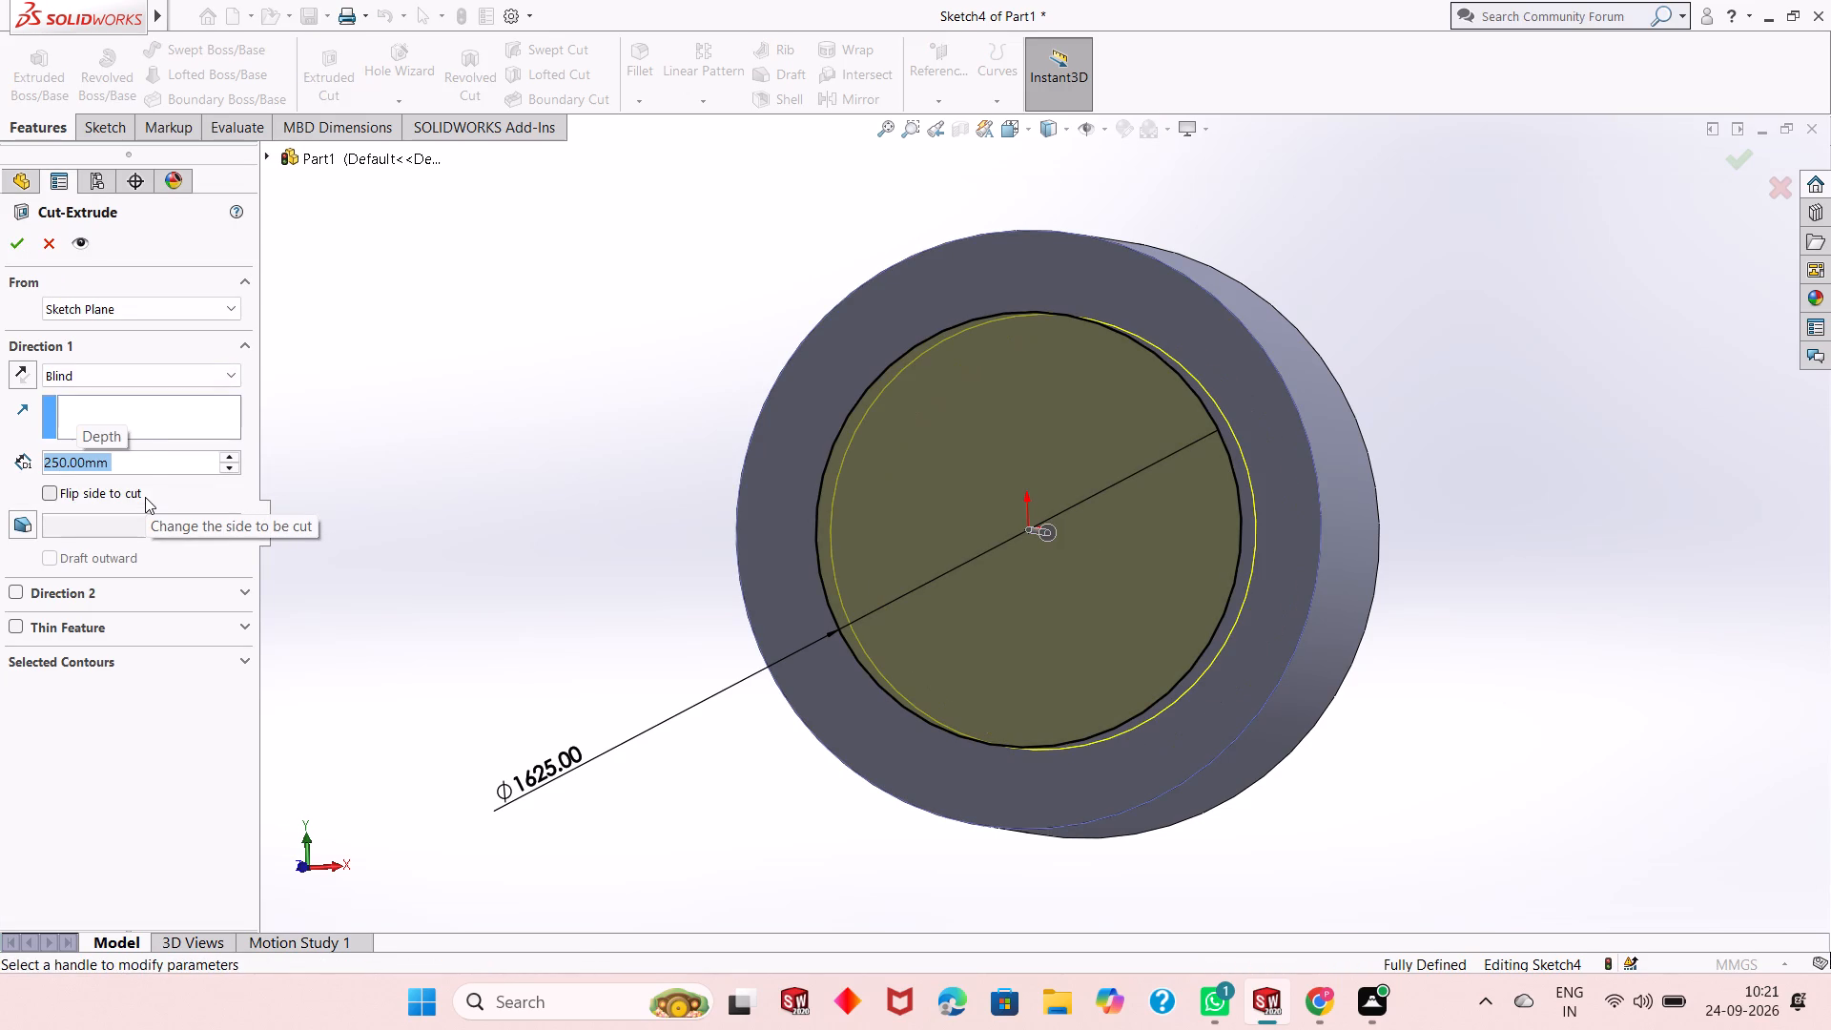
click(13, 259)
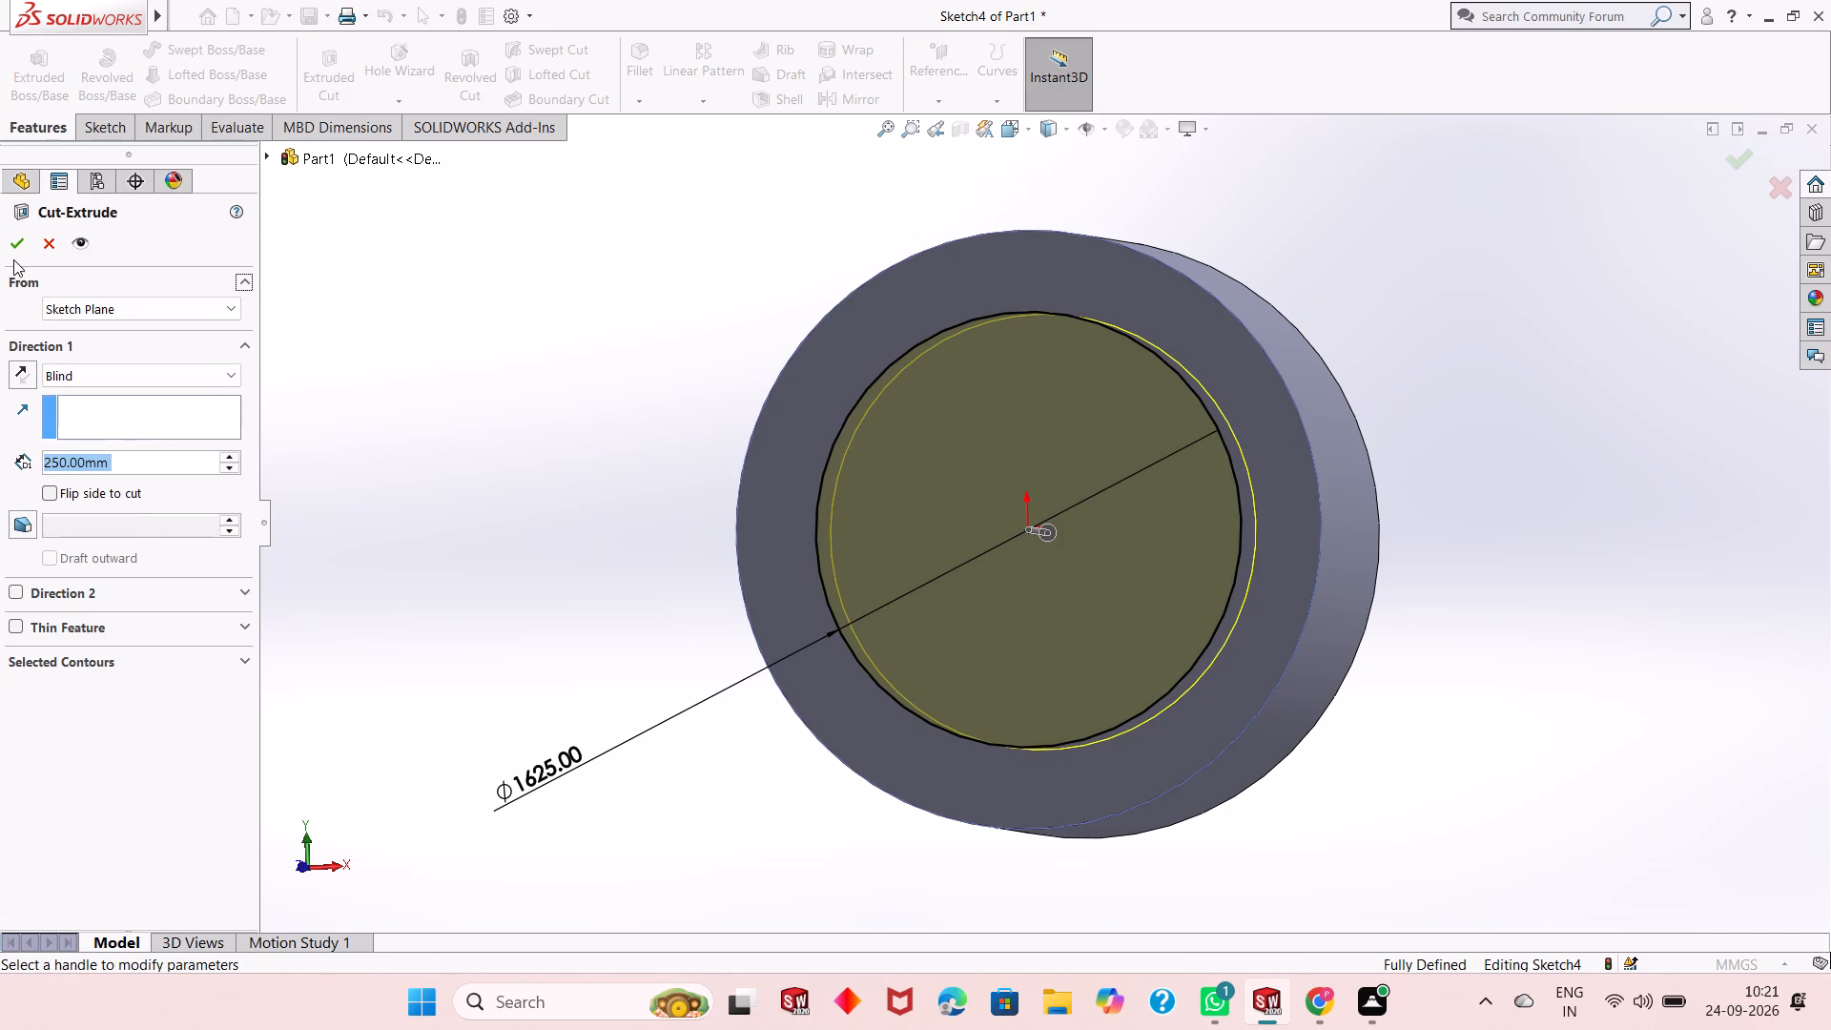
click(11, 243)
click(520, 484)
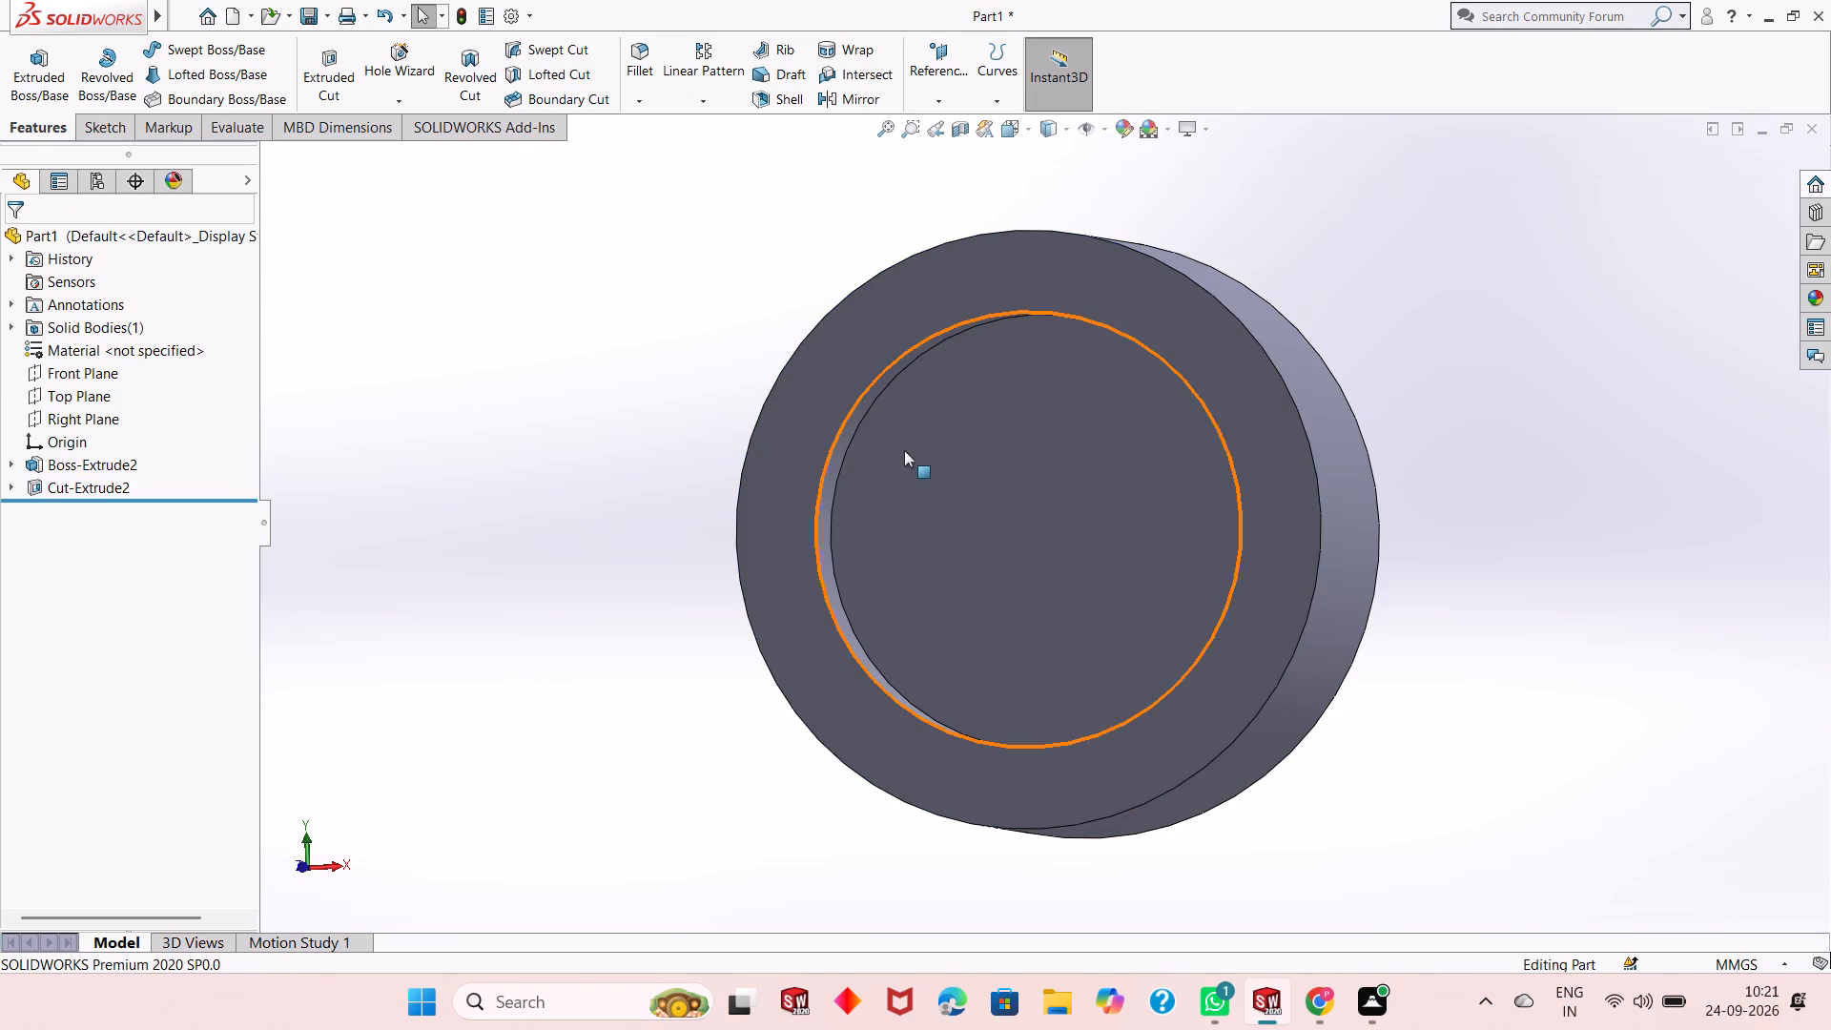
Start a sketch on the recess floor and draw a circle about 953 mm in diameter centred on the origin.
middle_drag(904, 450, 917, 475)
click(957, 480)
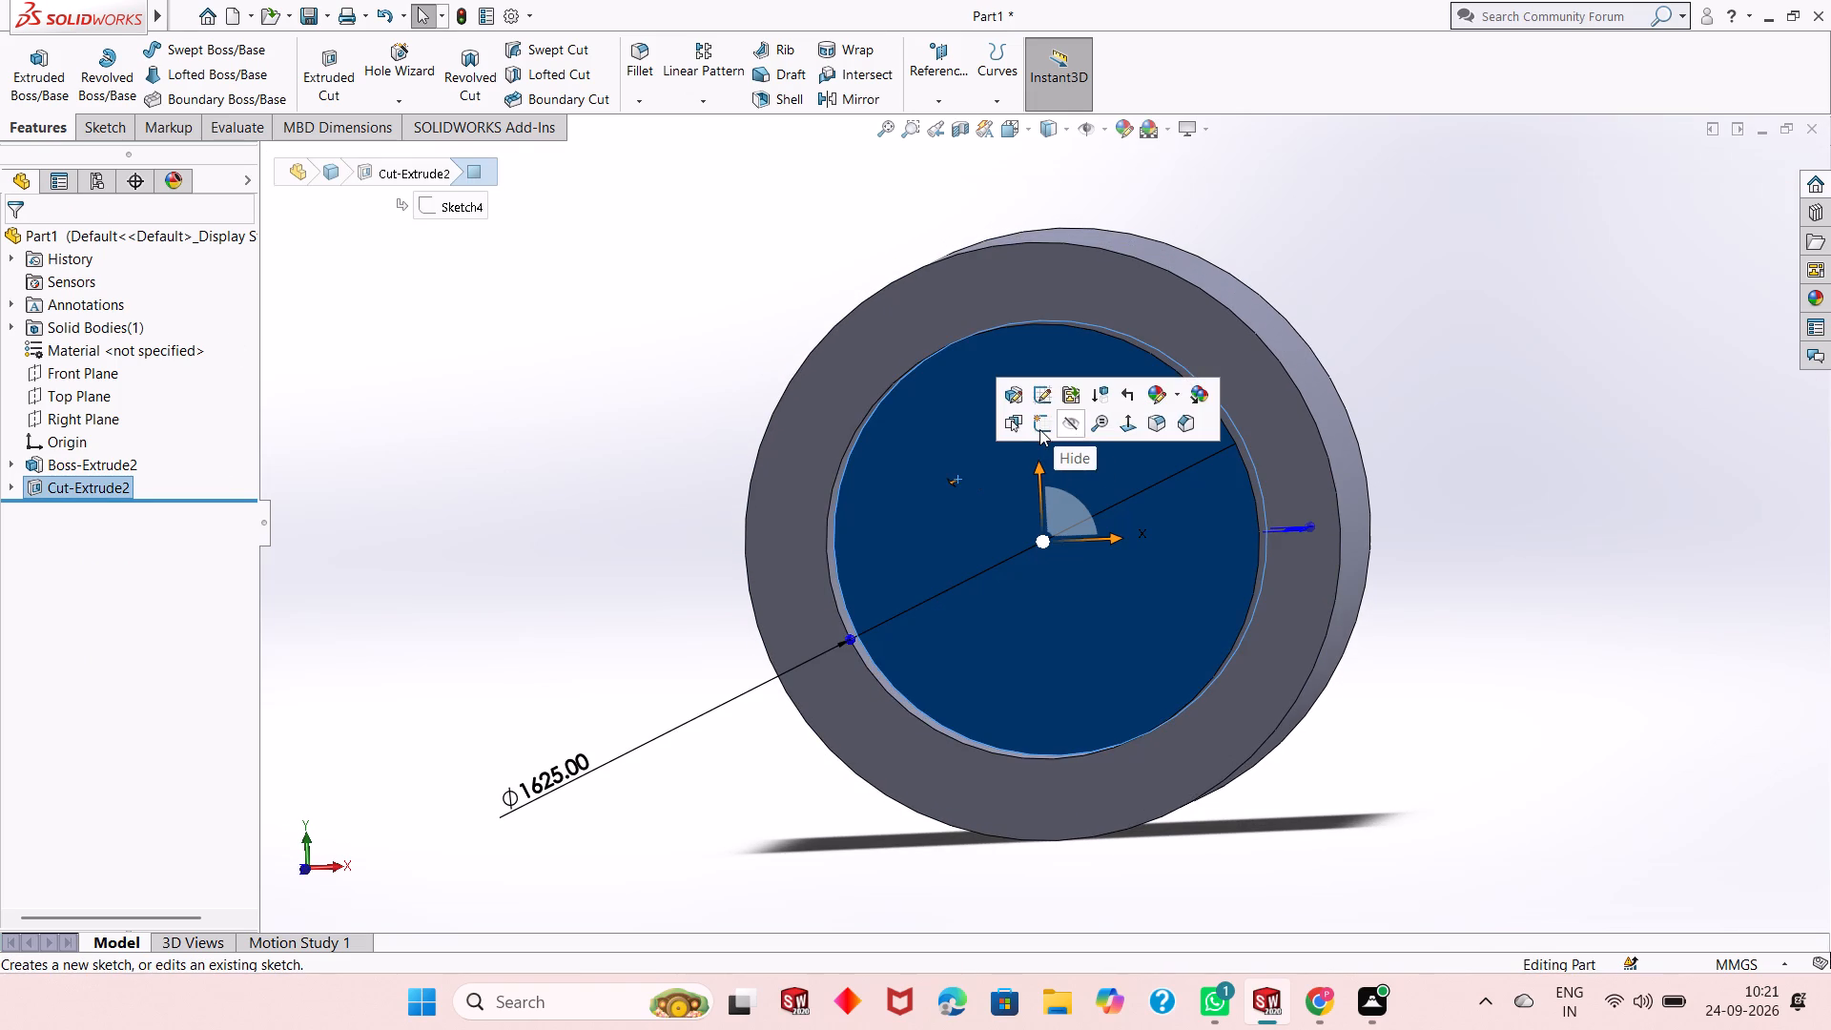
click(1039, 429)
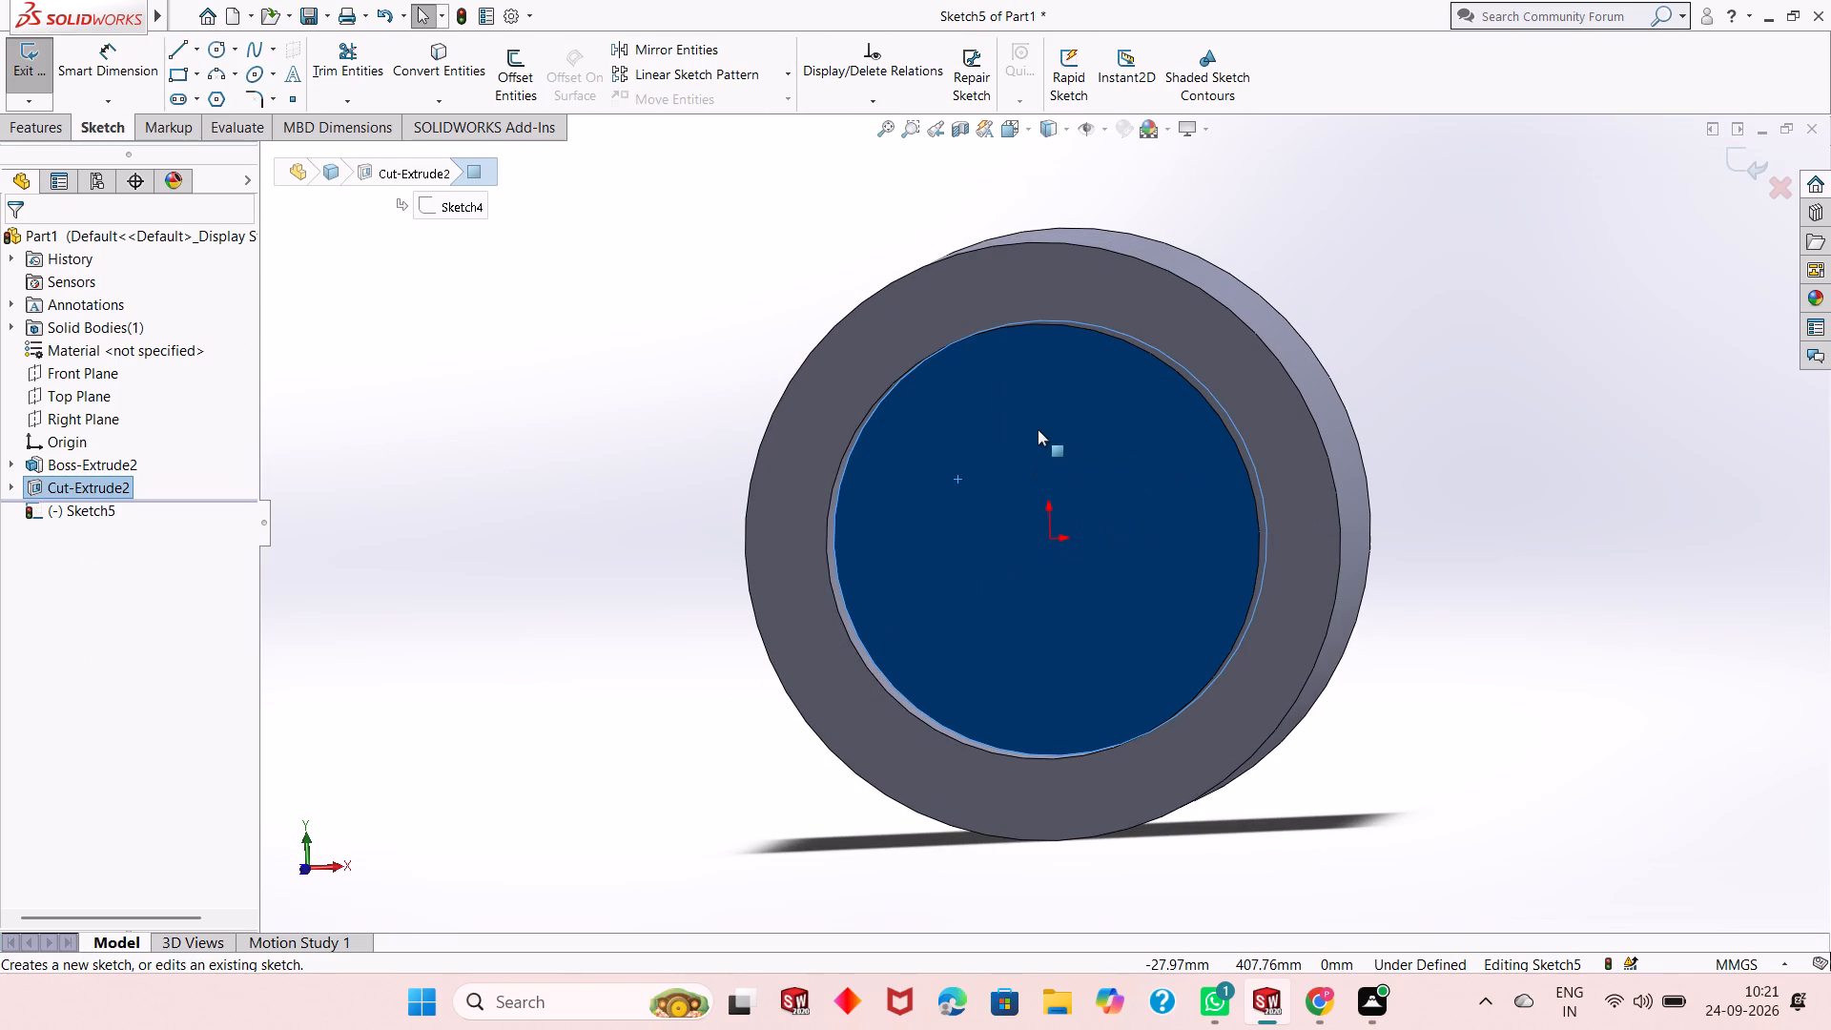
key(ctrl+8)
key(Escape)
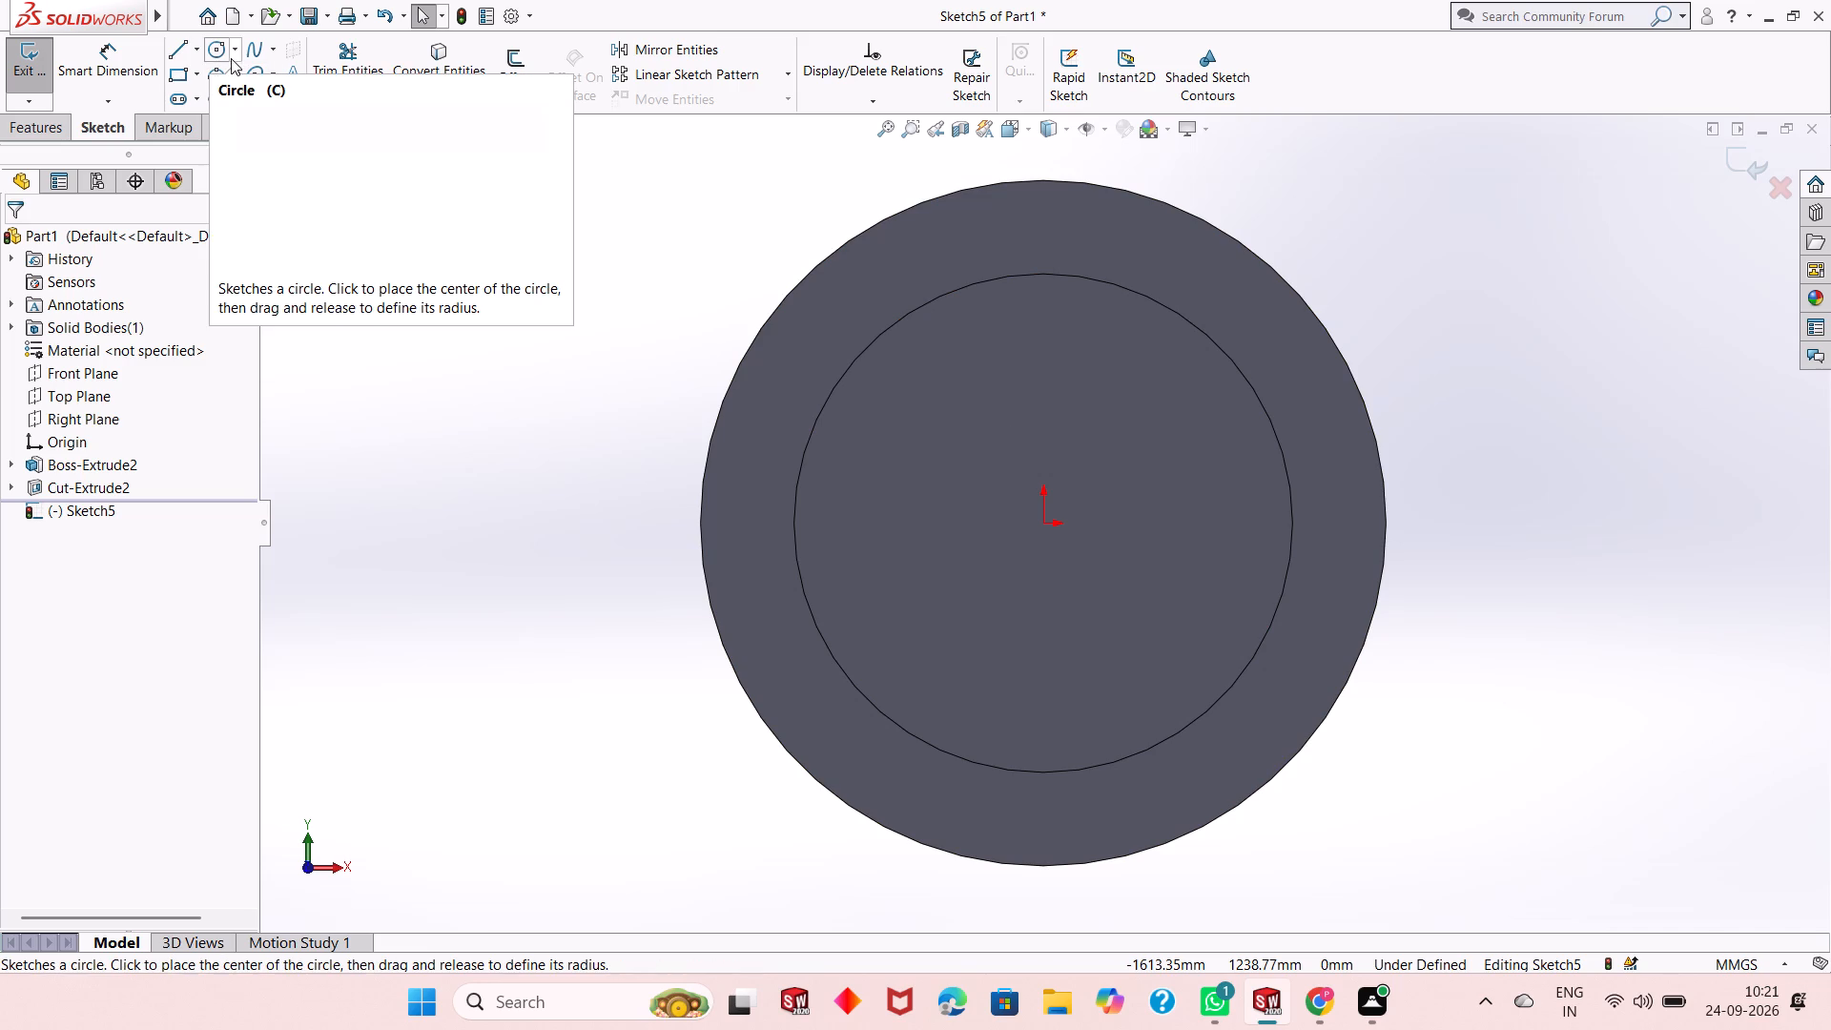
click(220, 50)
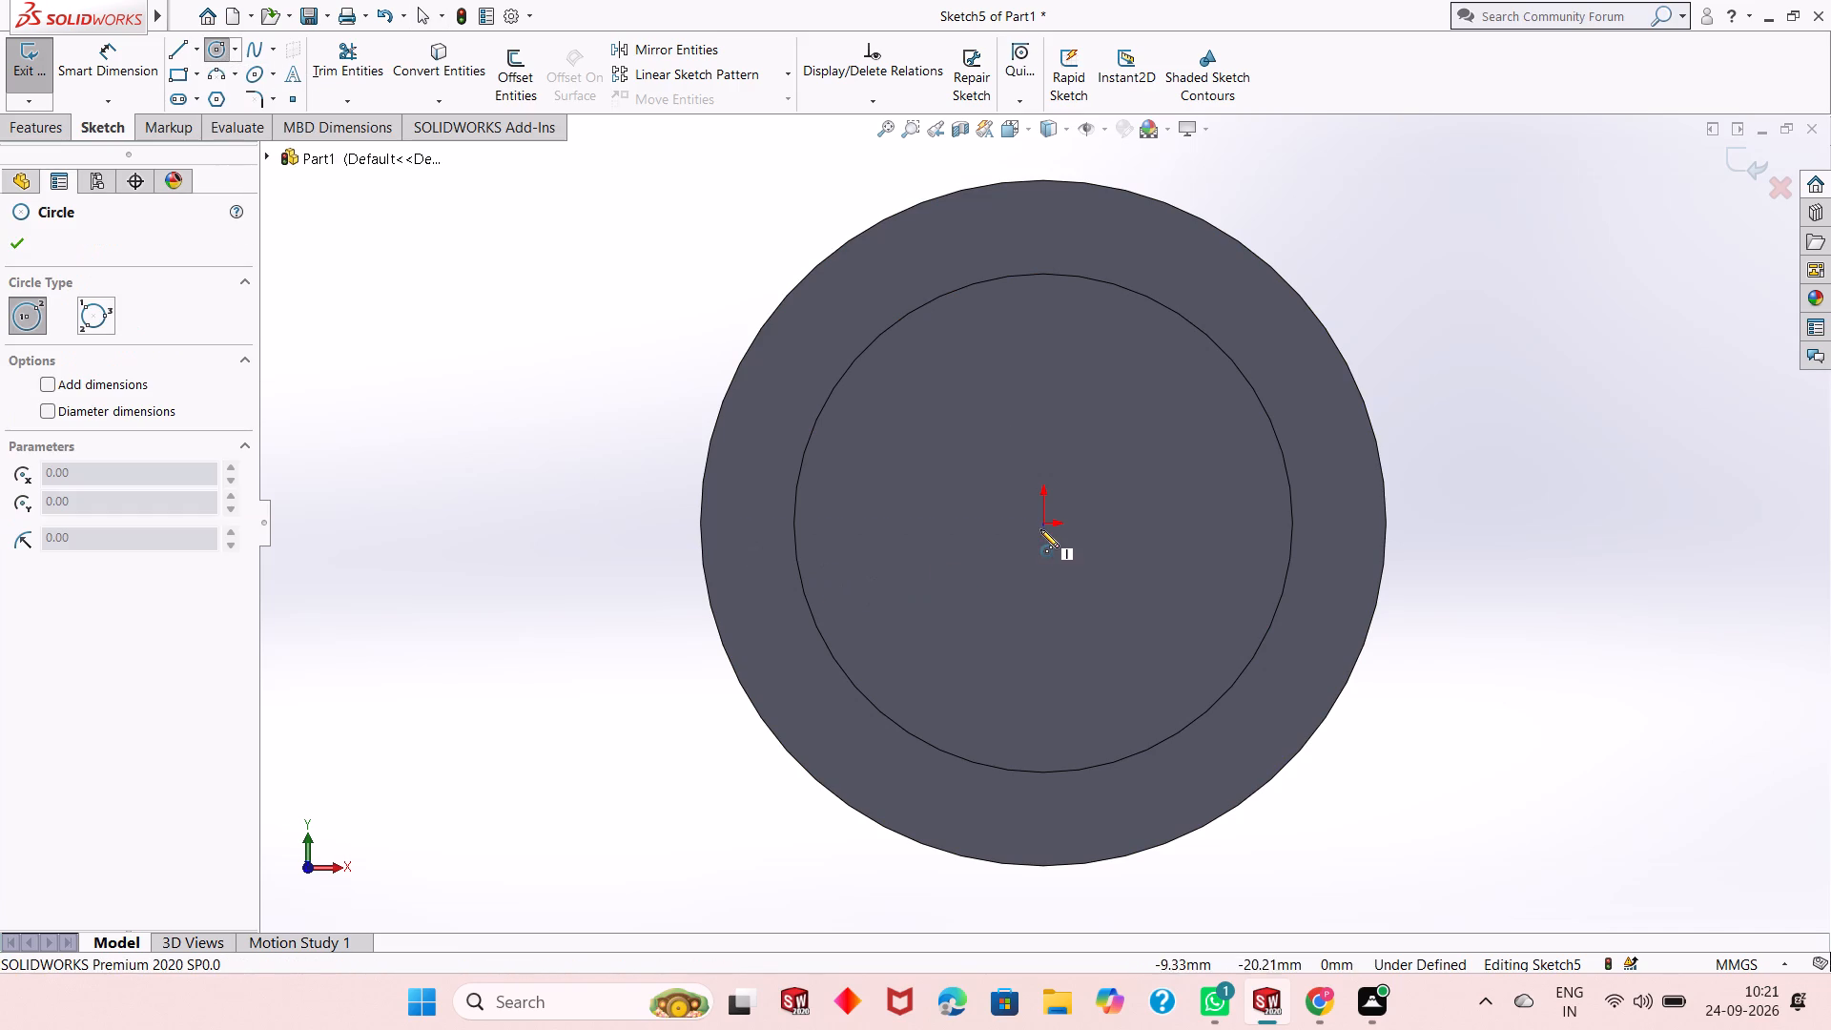
click(1043, 525)
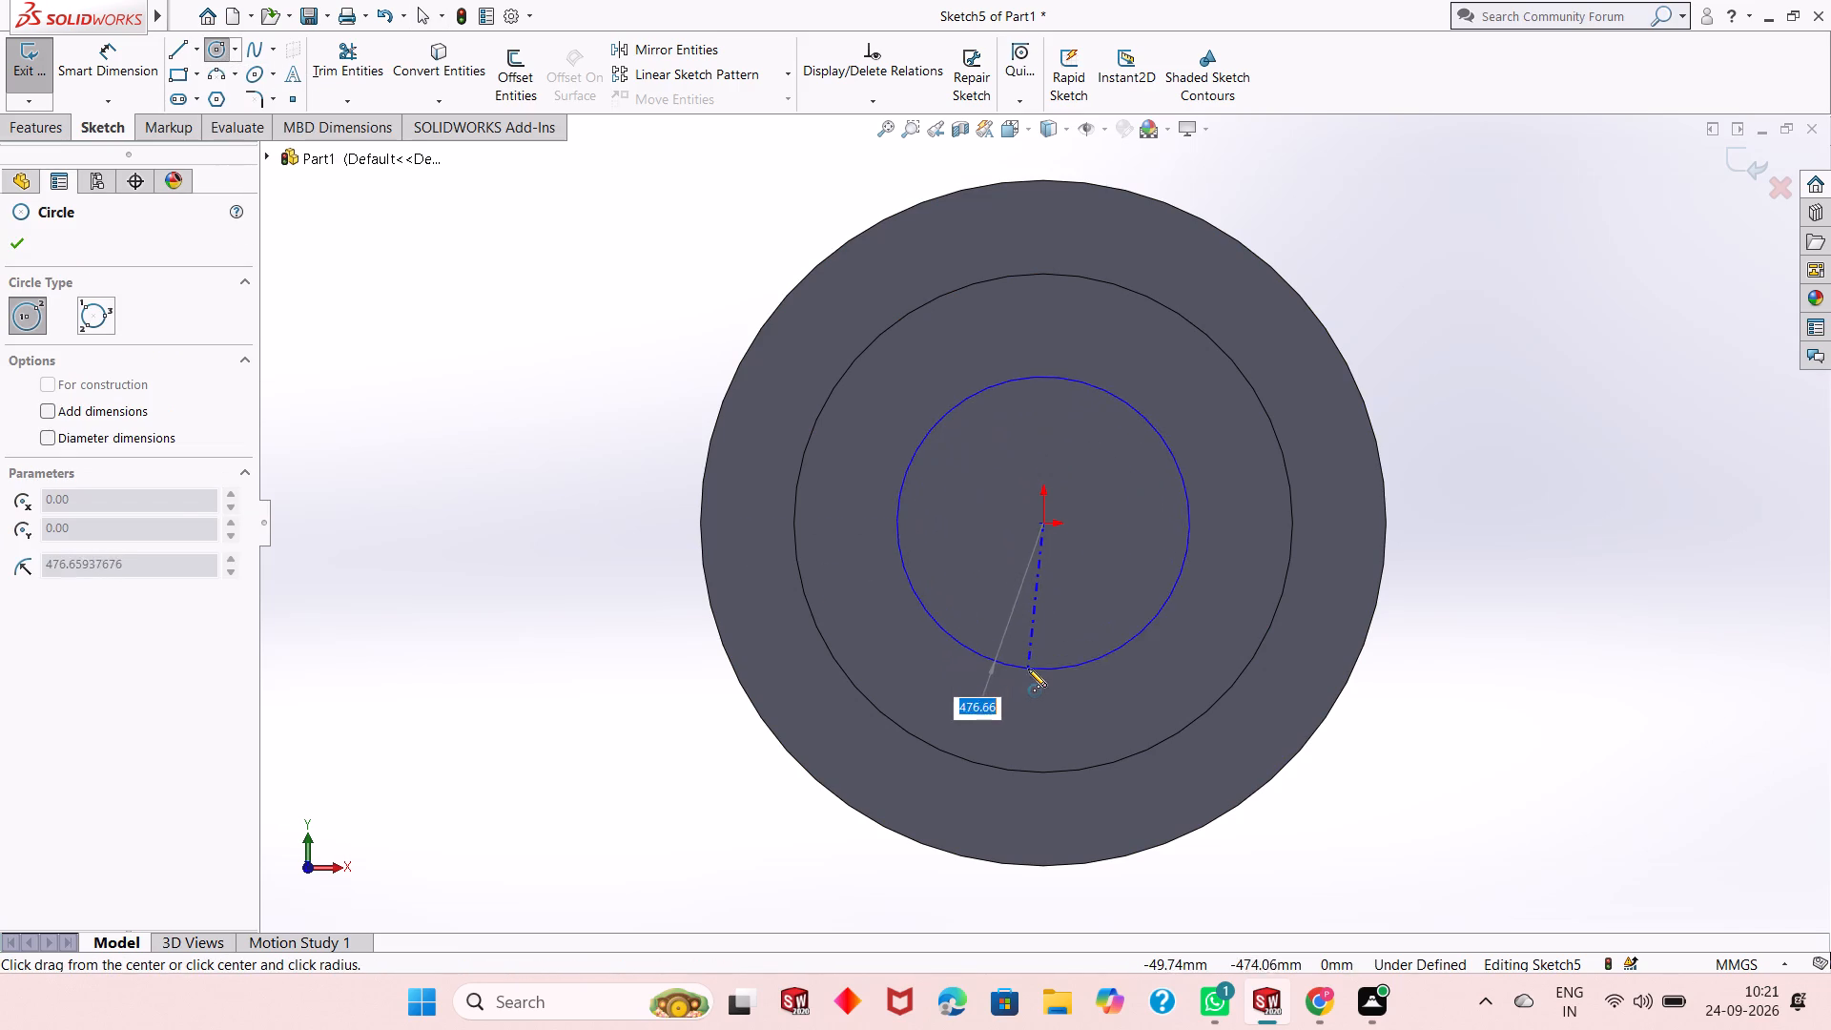
click(1028, 669)
right_click(515, 344)
click(558, 361)
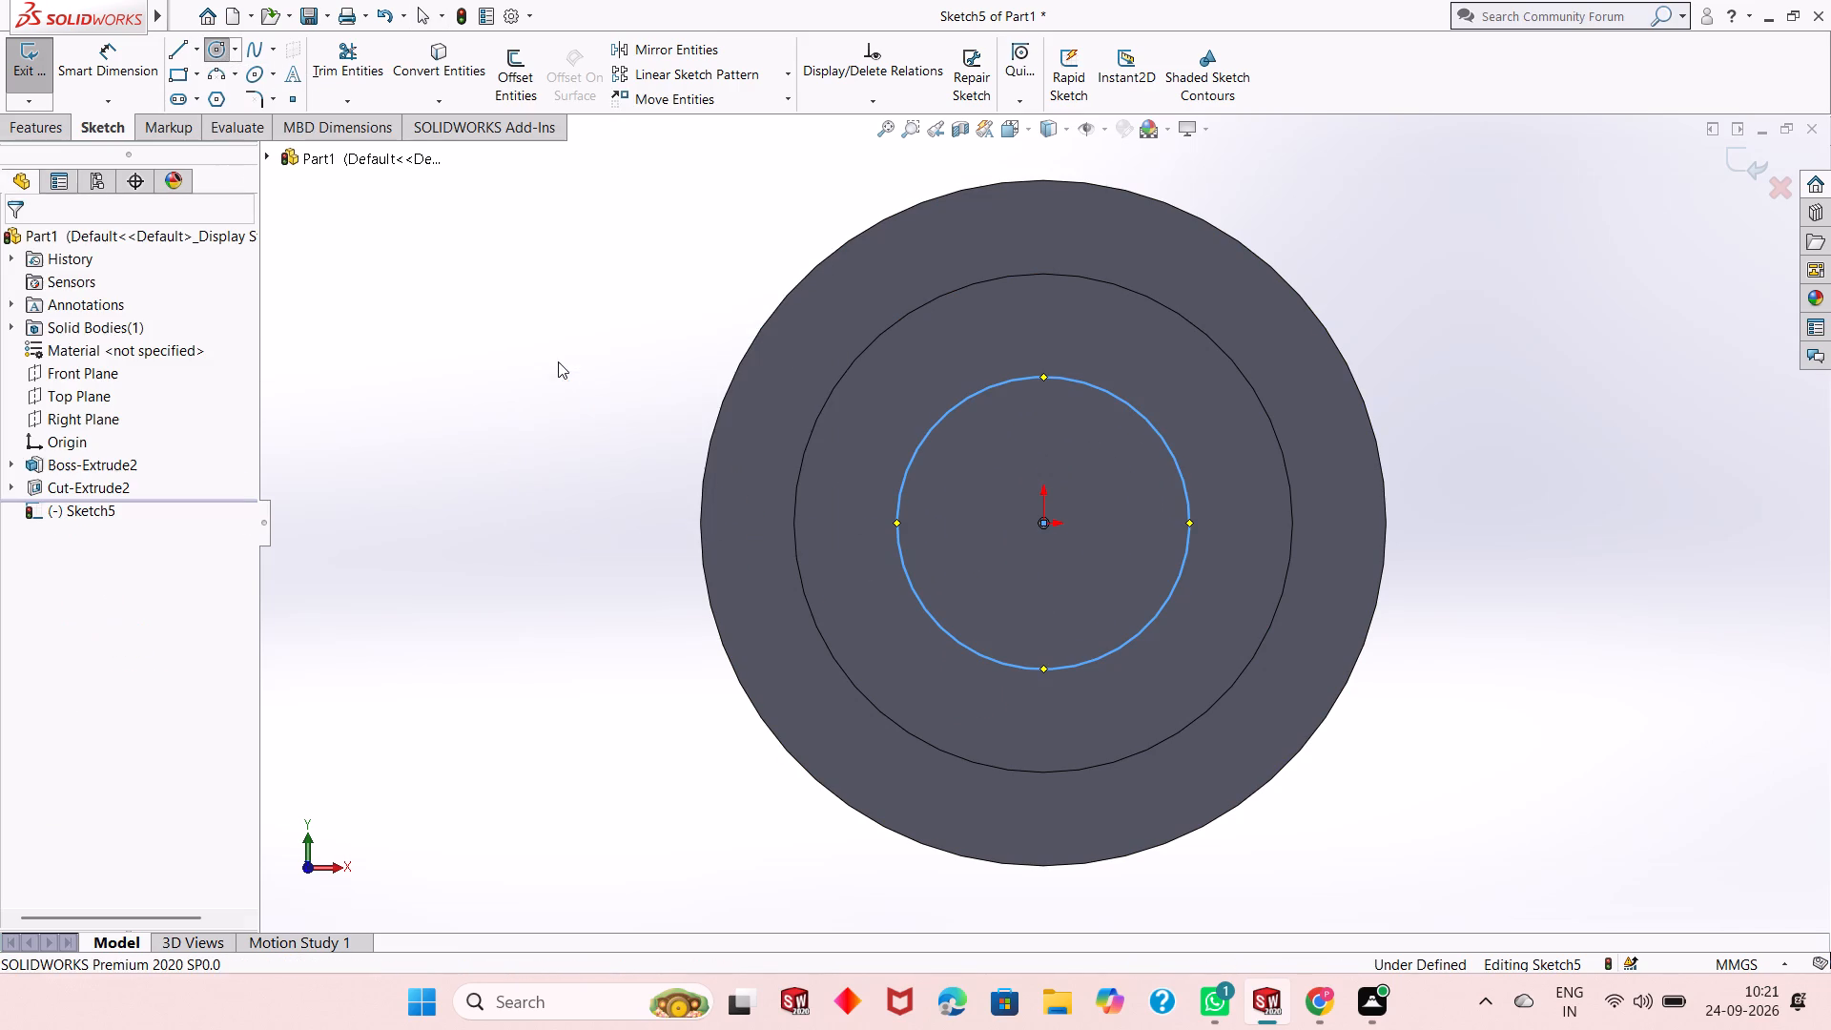
Dimension the new circle on the recess floor with a diameter of 1200 mm.
click(108, 66)
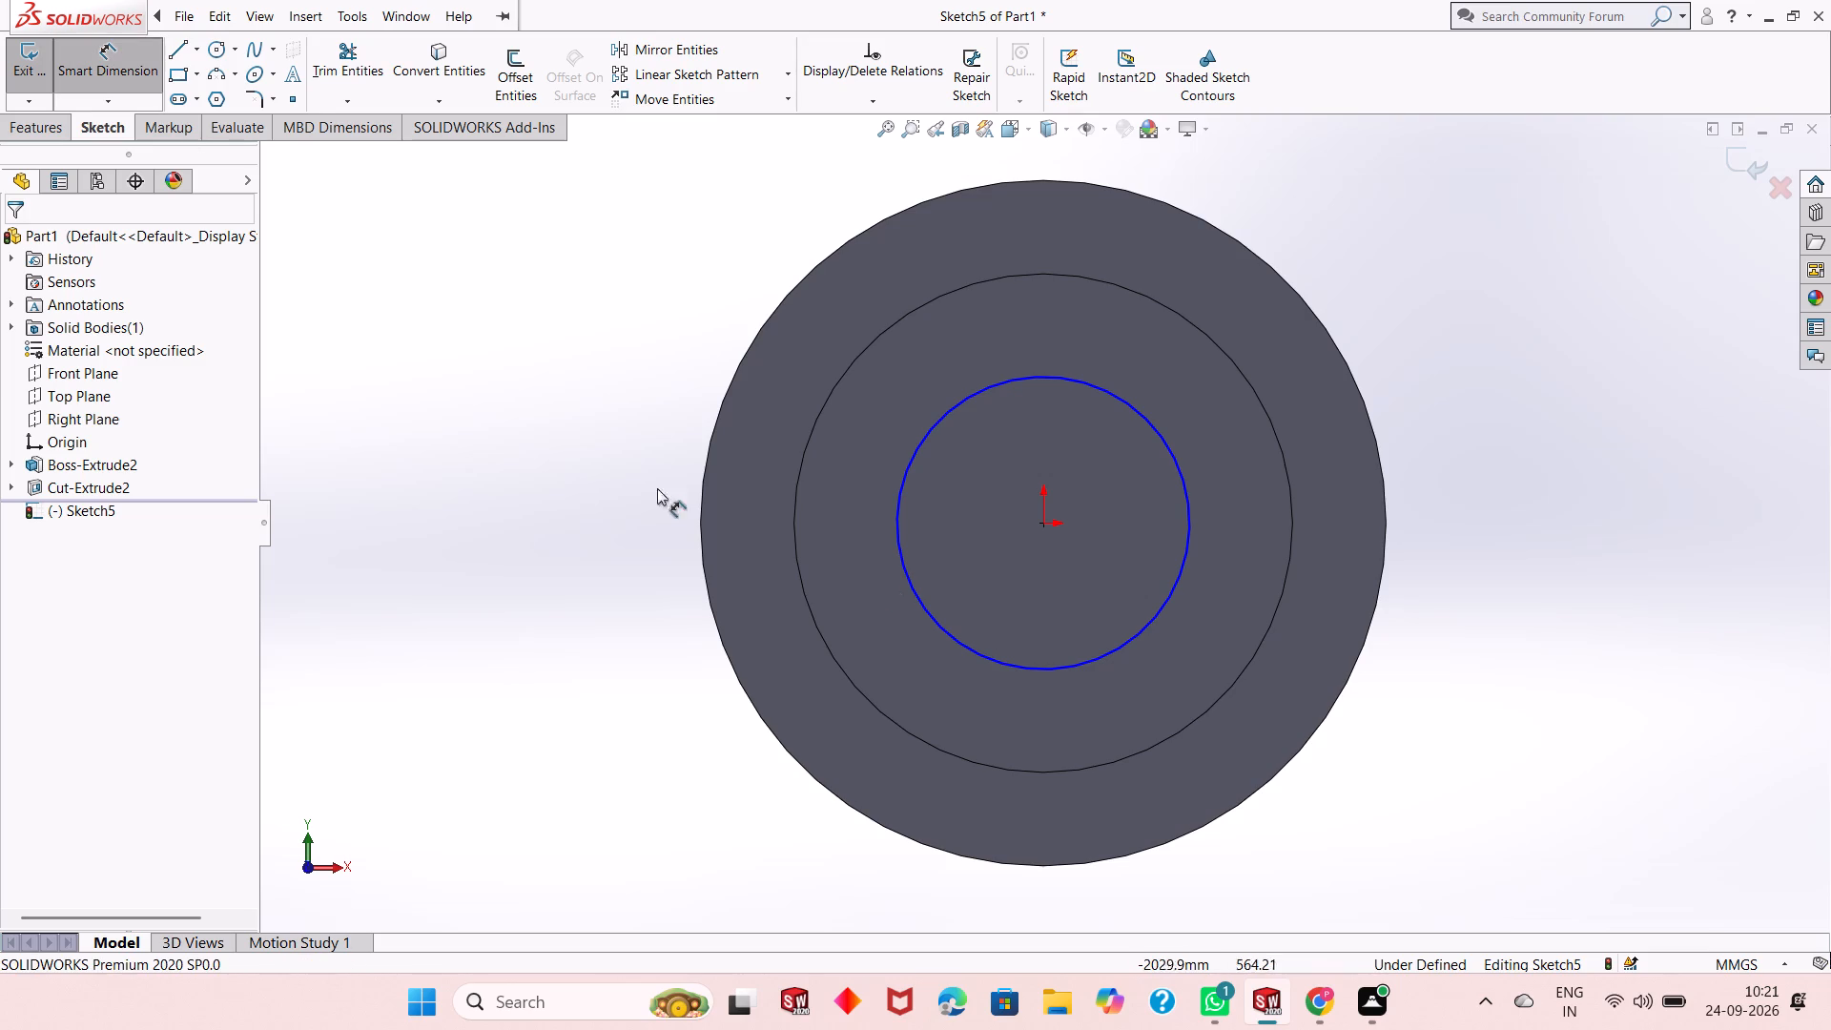
click(945, 628)
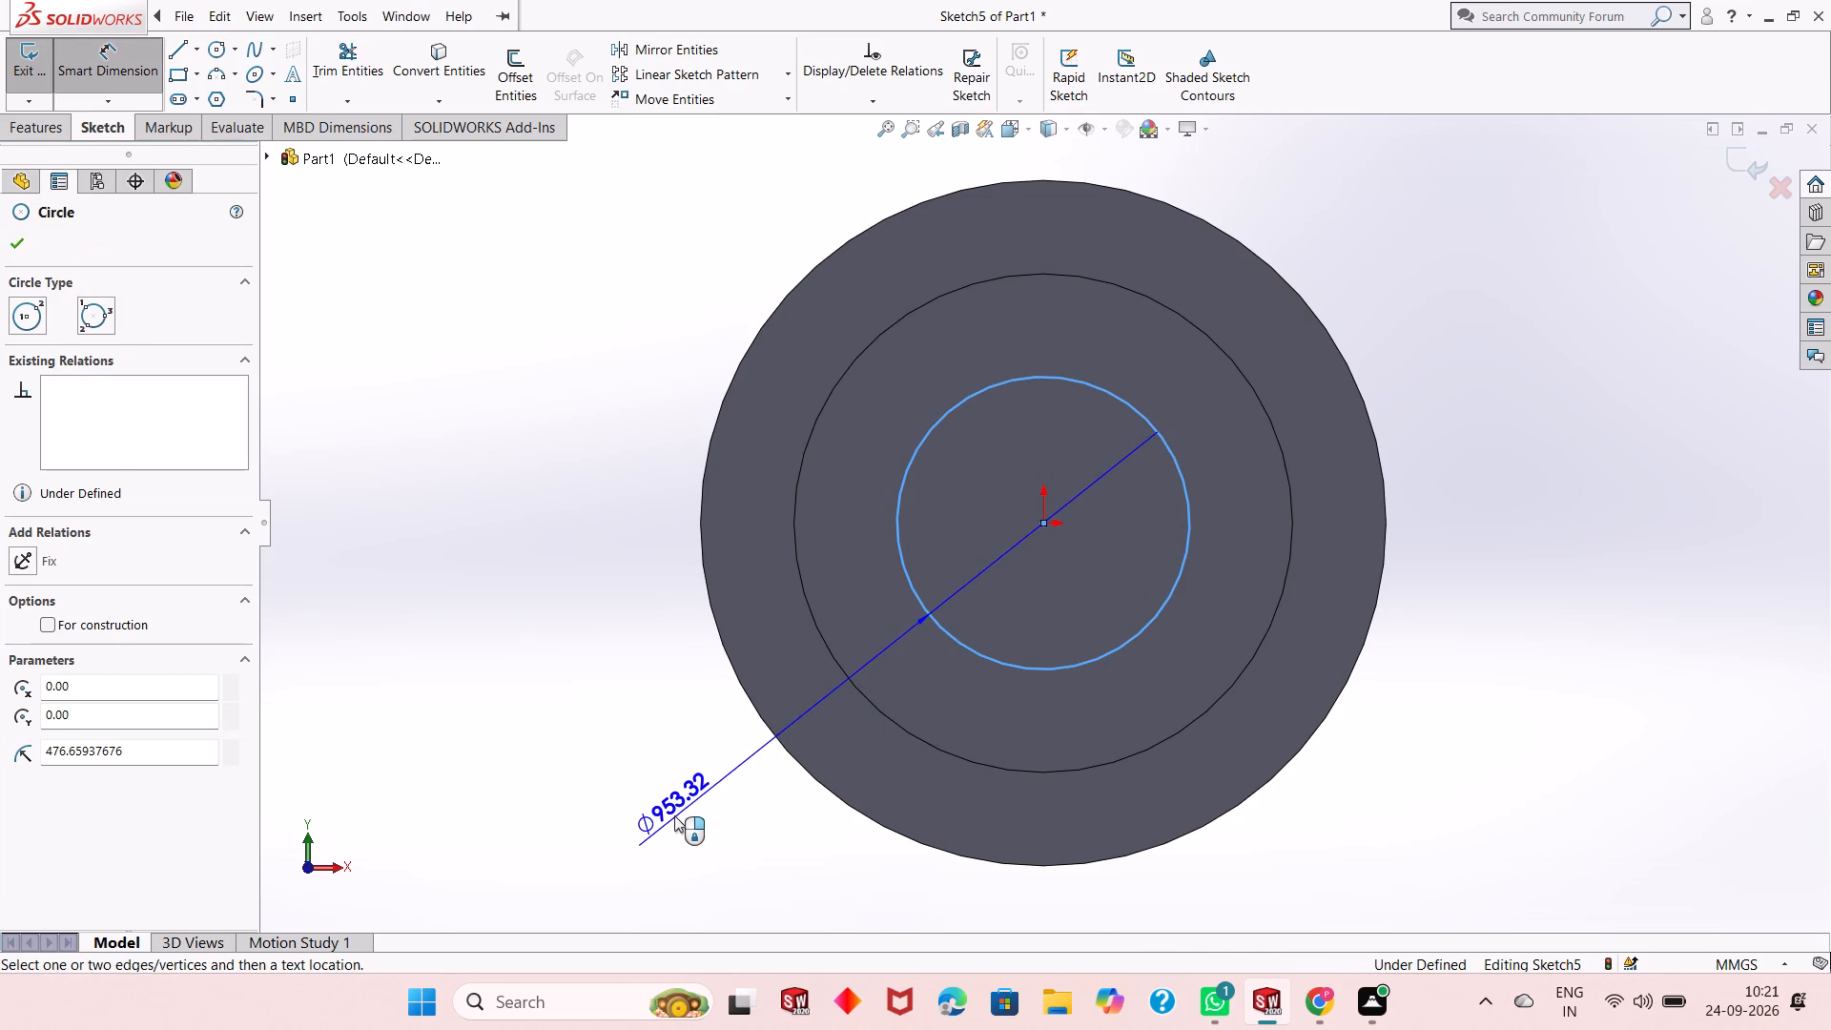
click(674, 815)
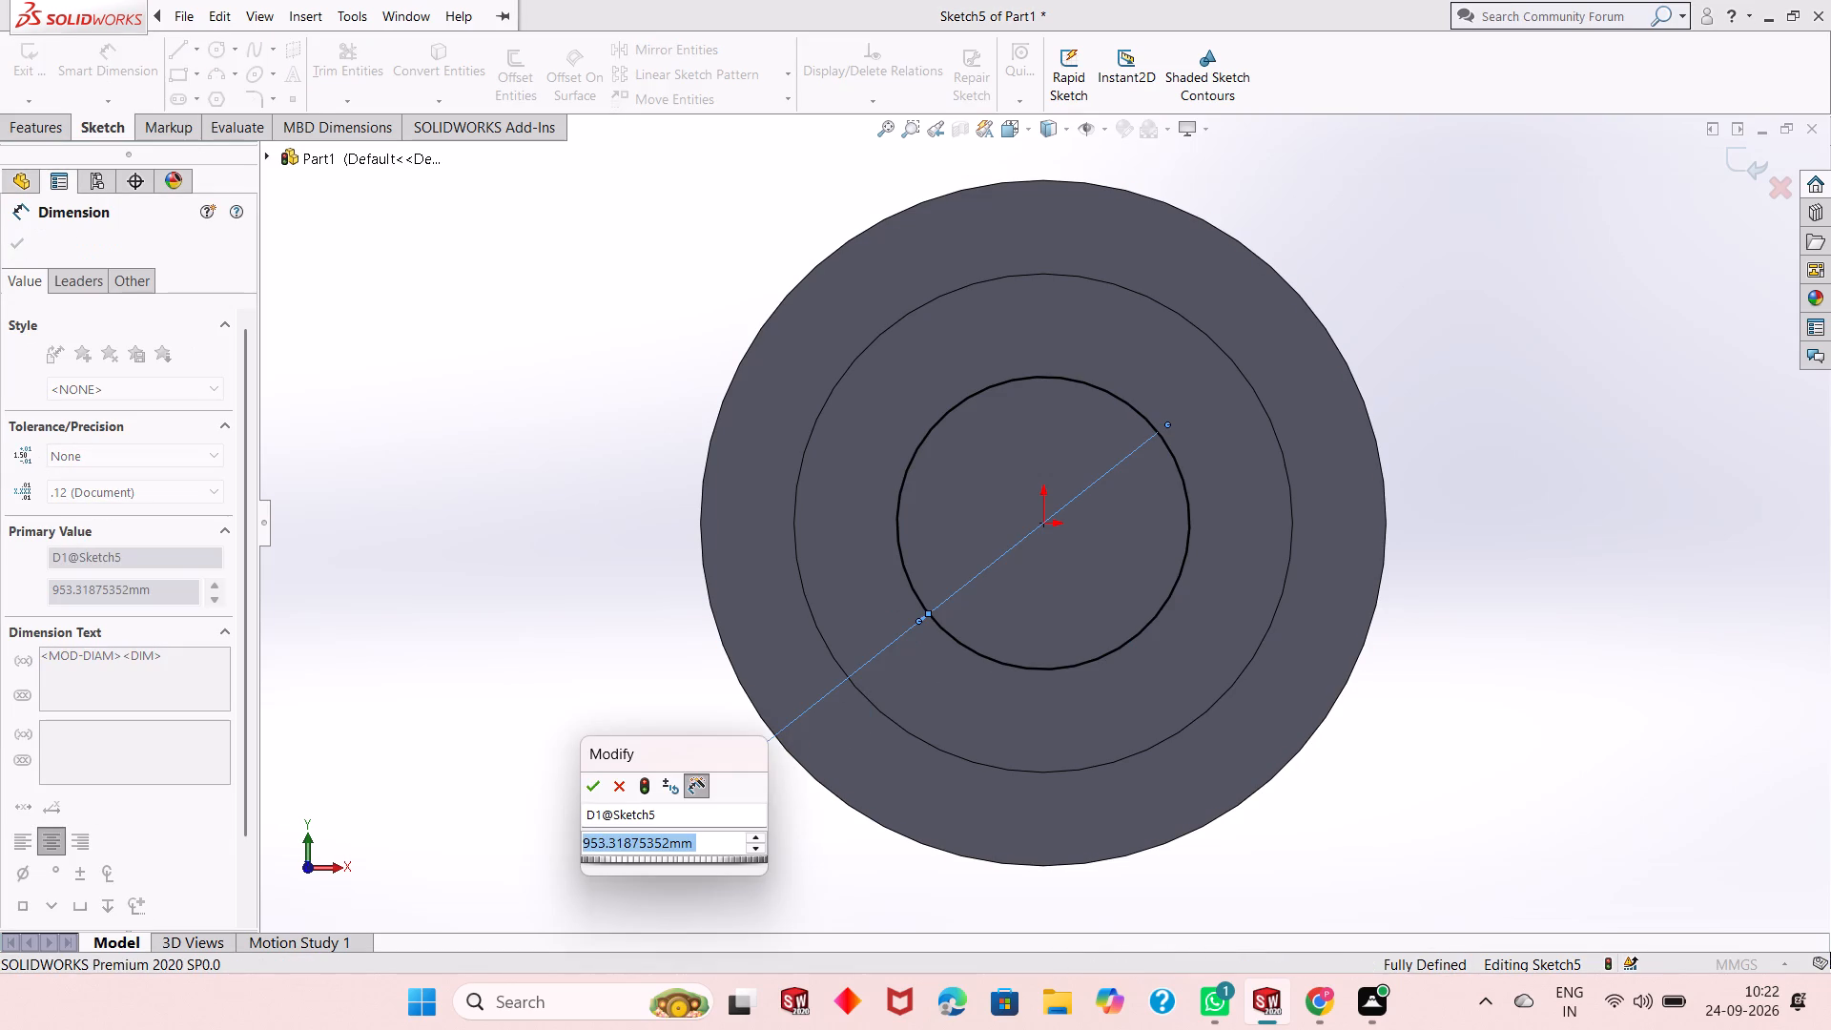
text(1200)
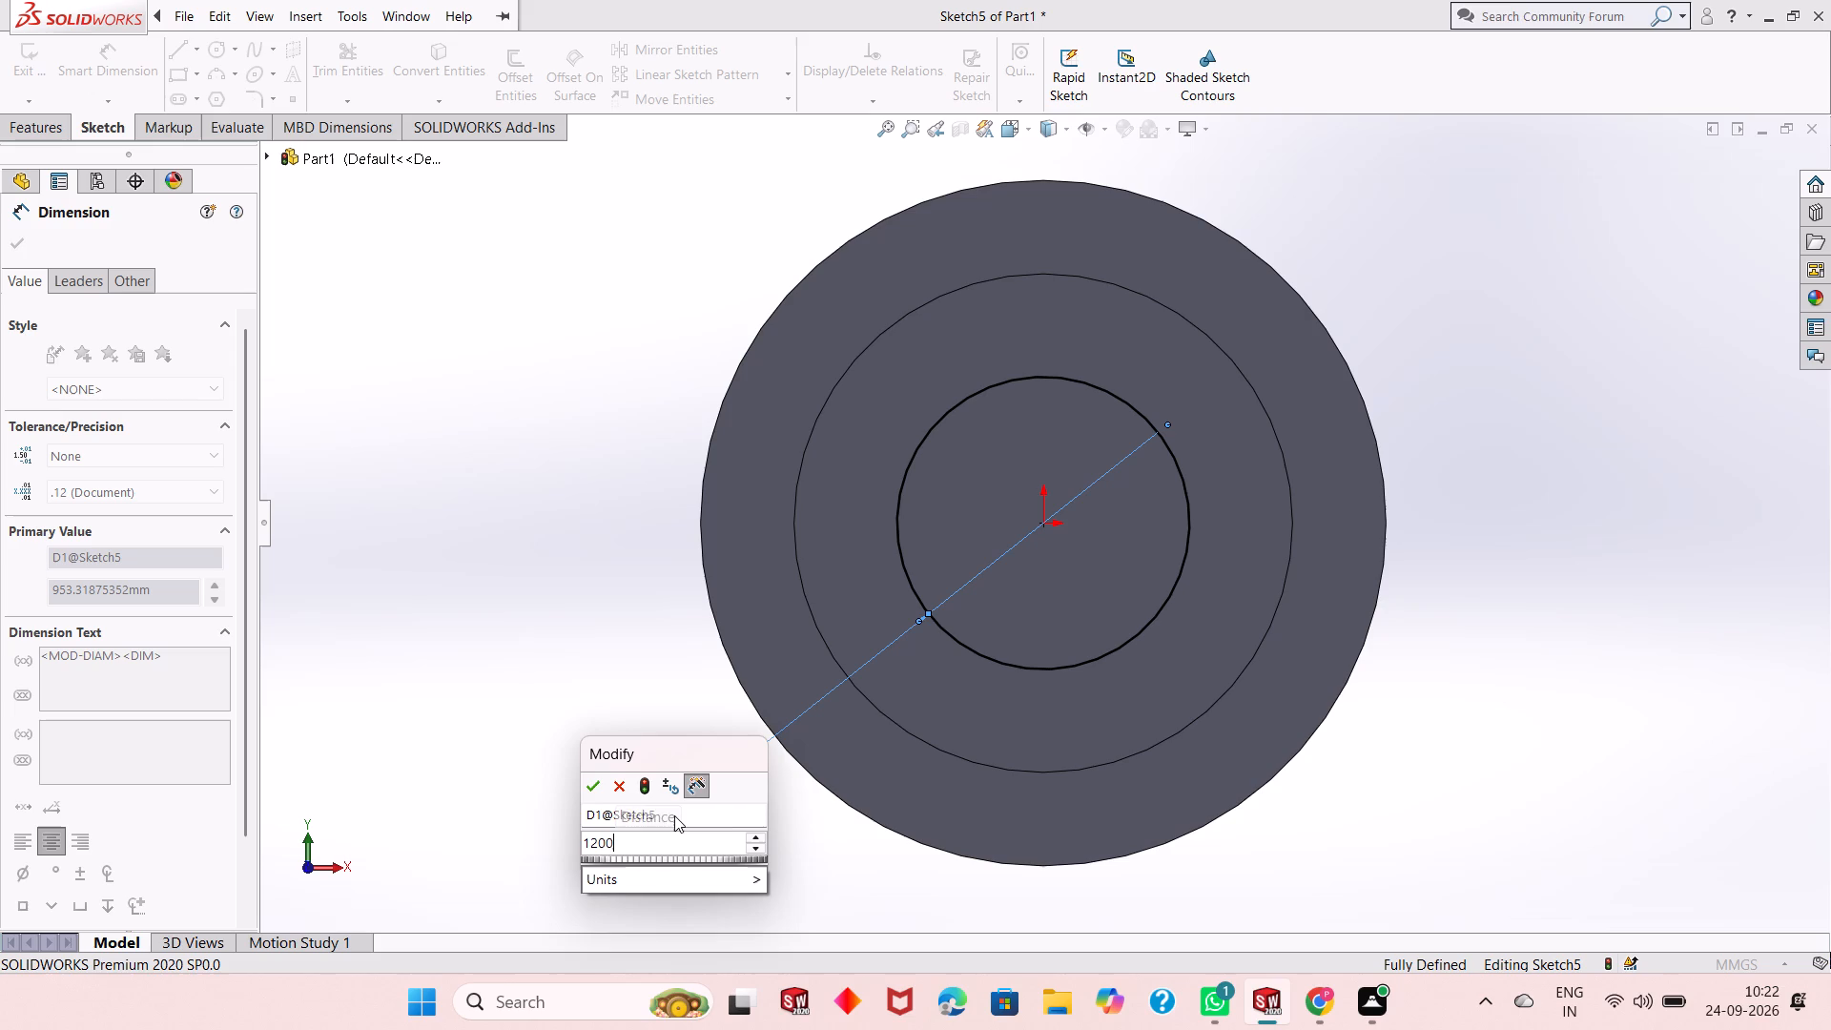
key(Return)
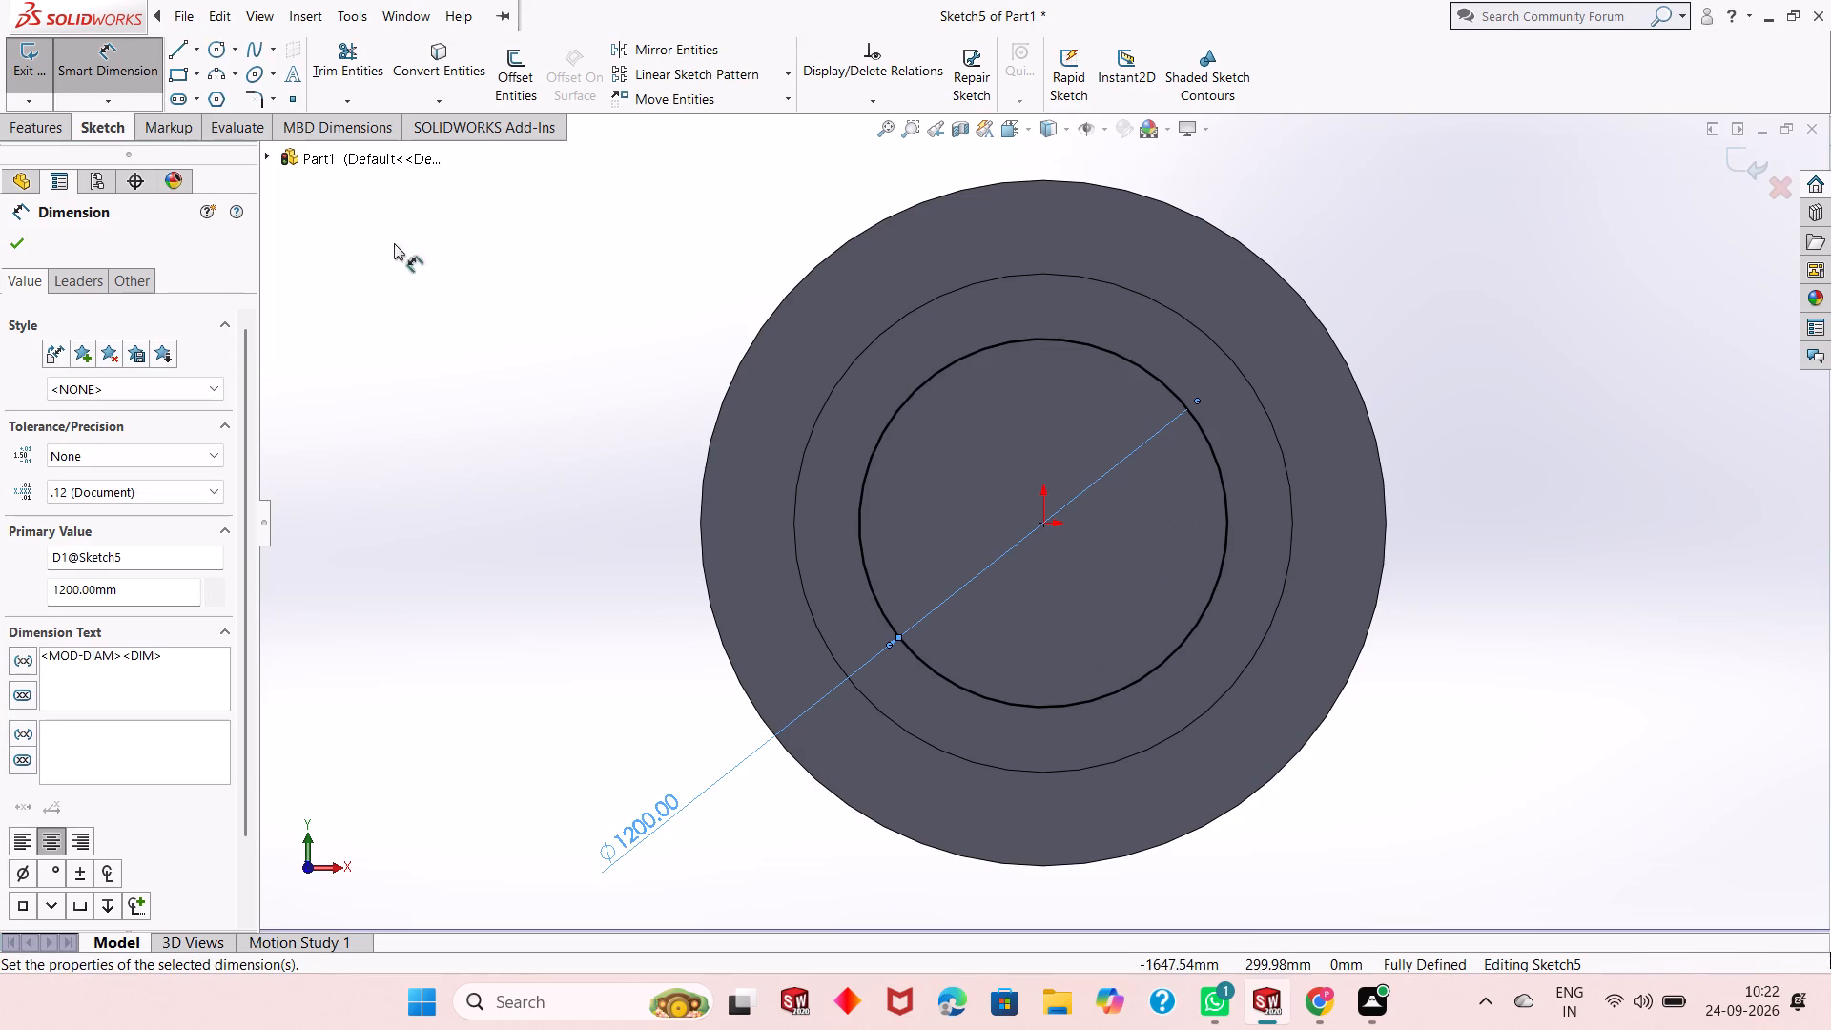
click(10, 248)
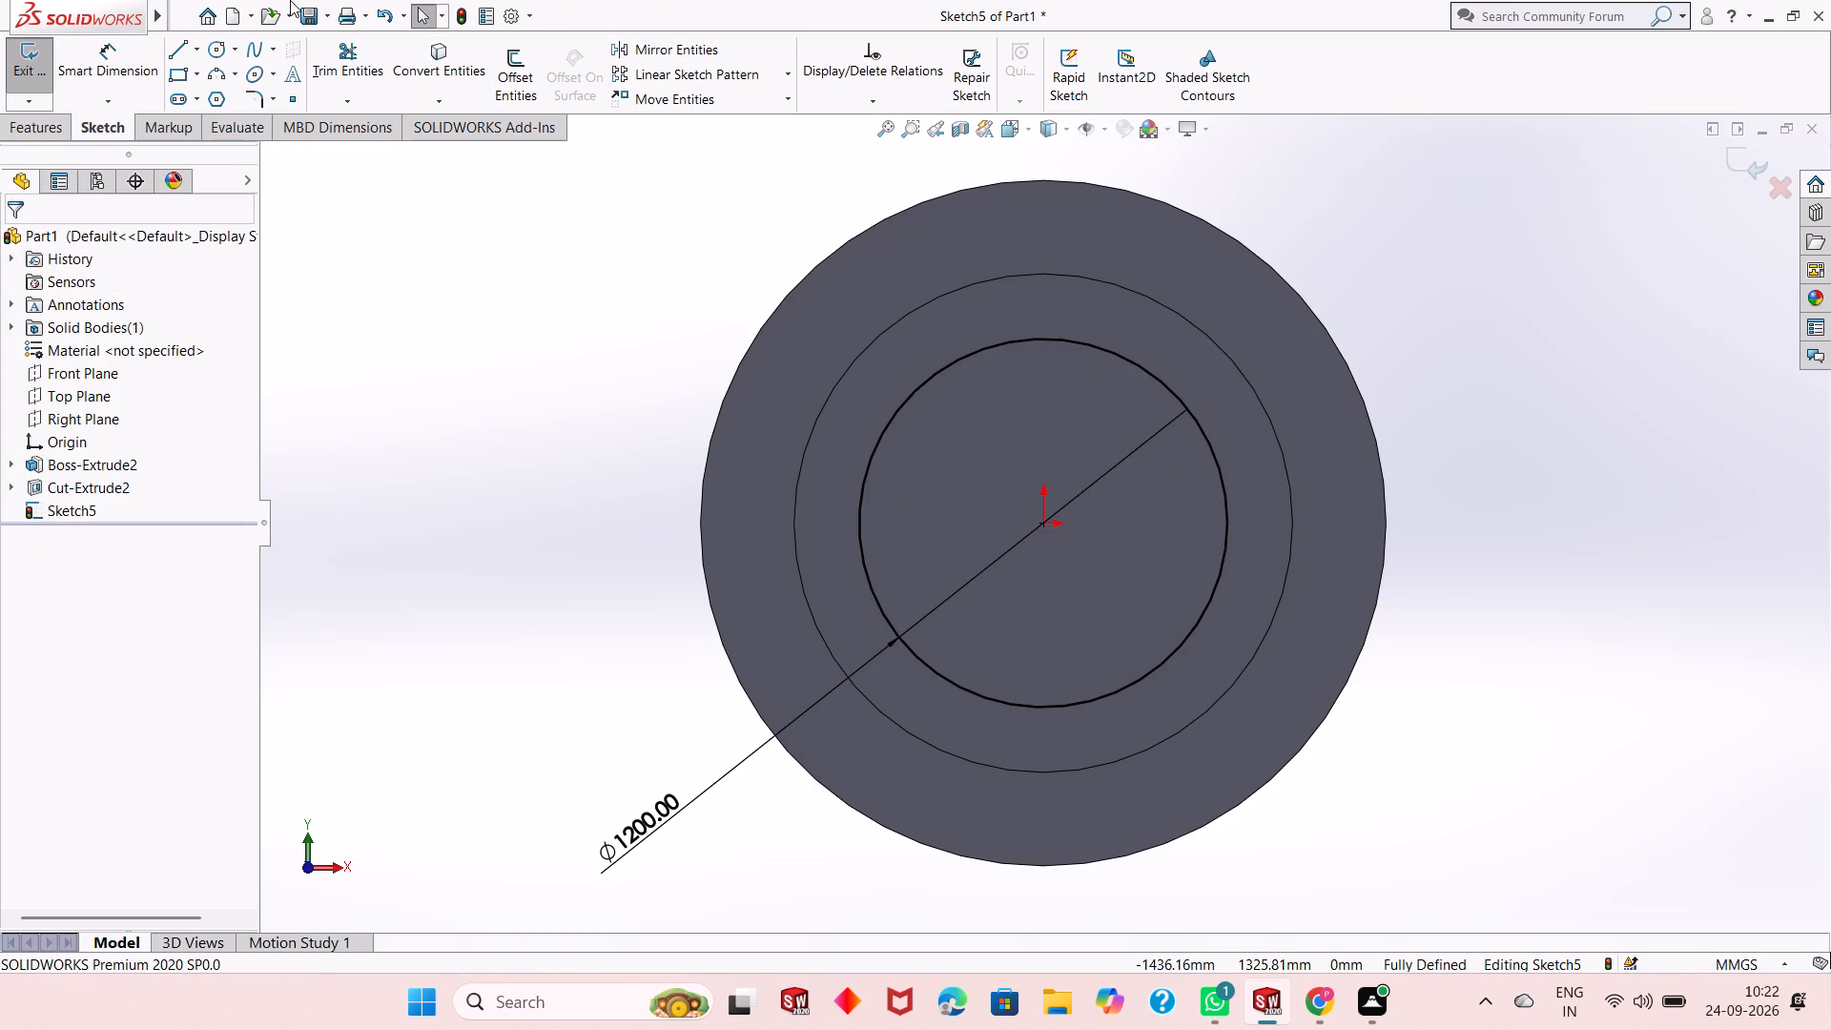
Extrude-cut the 1200 mm circle from the recess floor with the Through All end condition.
click(60, 125)
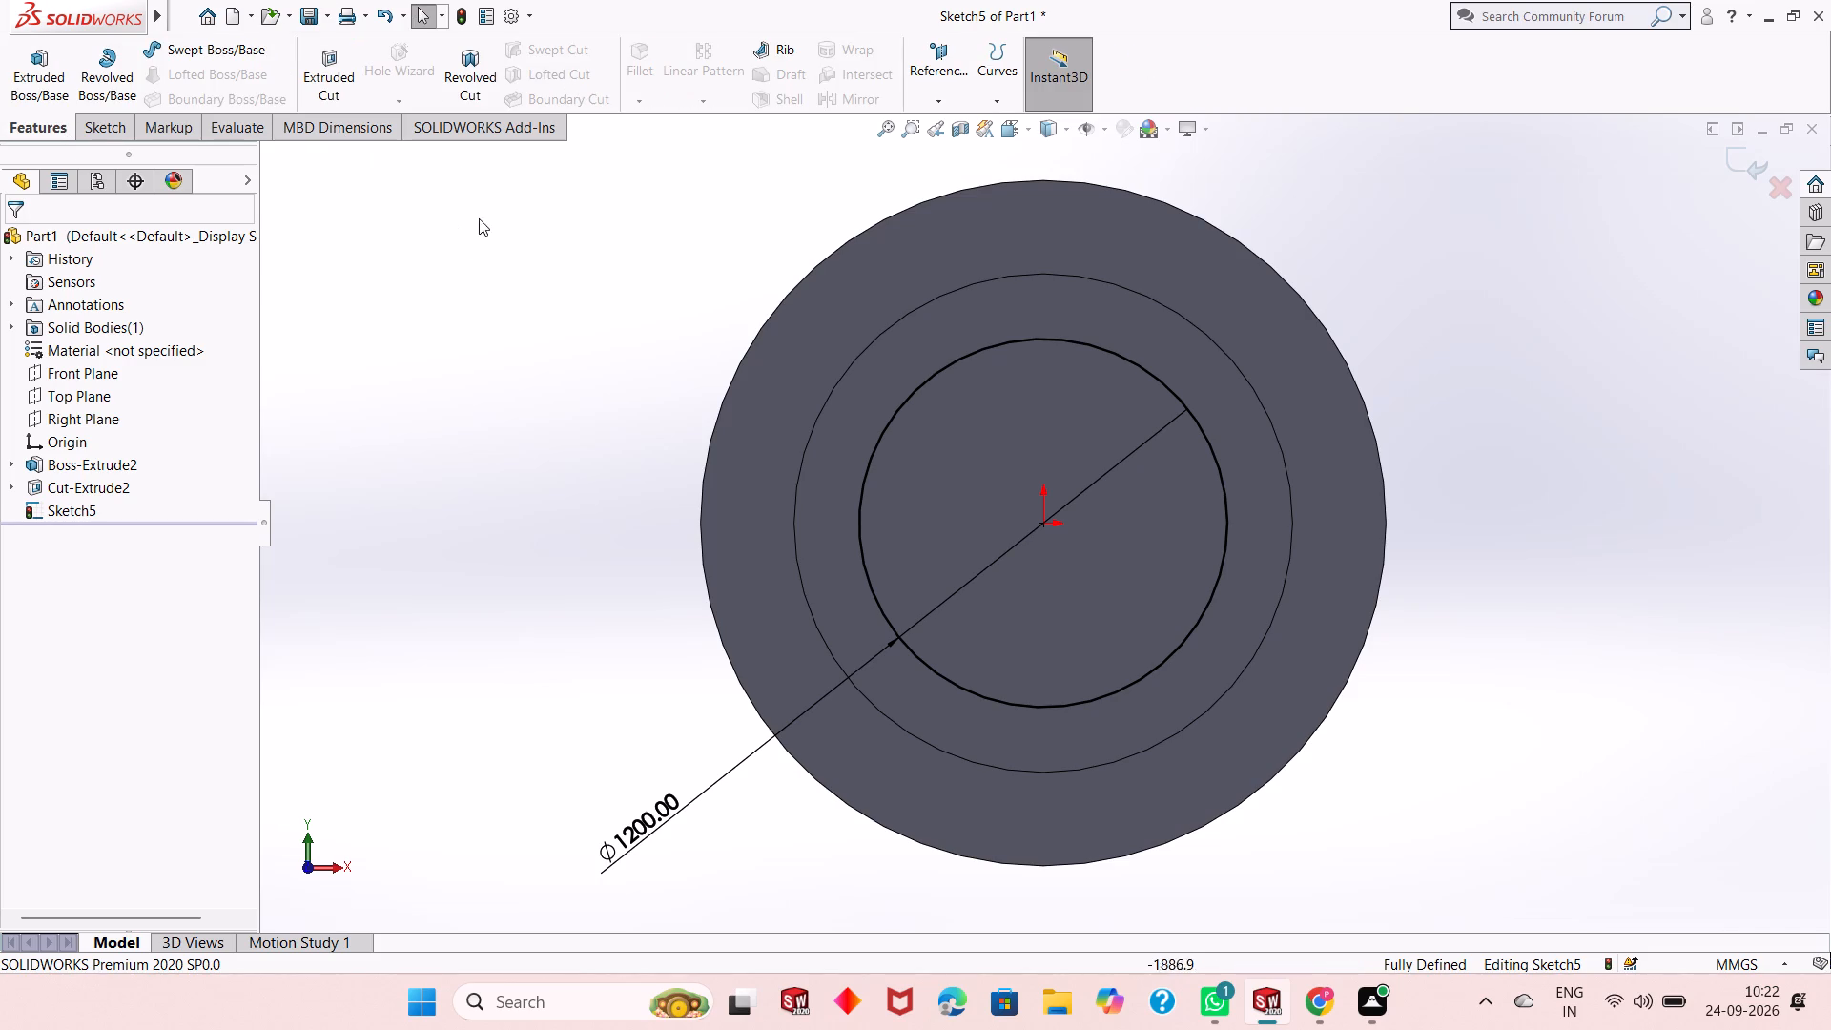
click(334, 71)
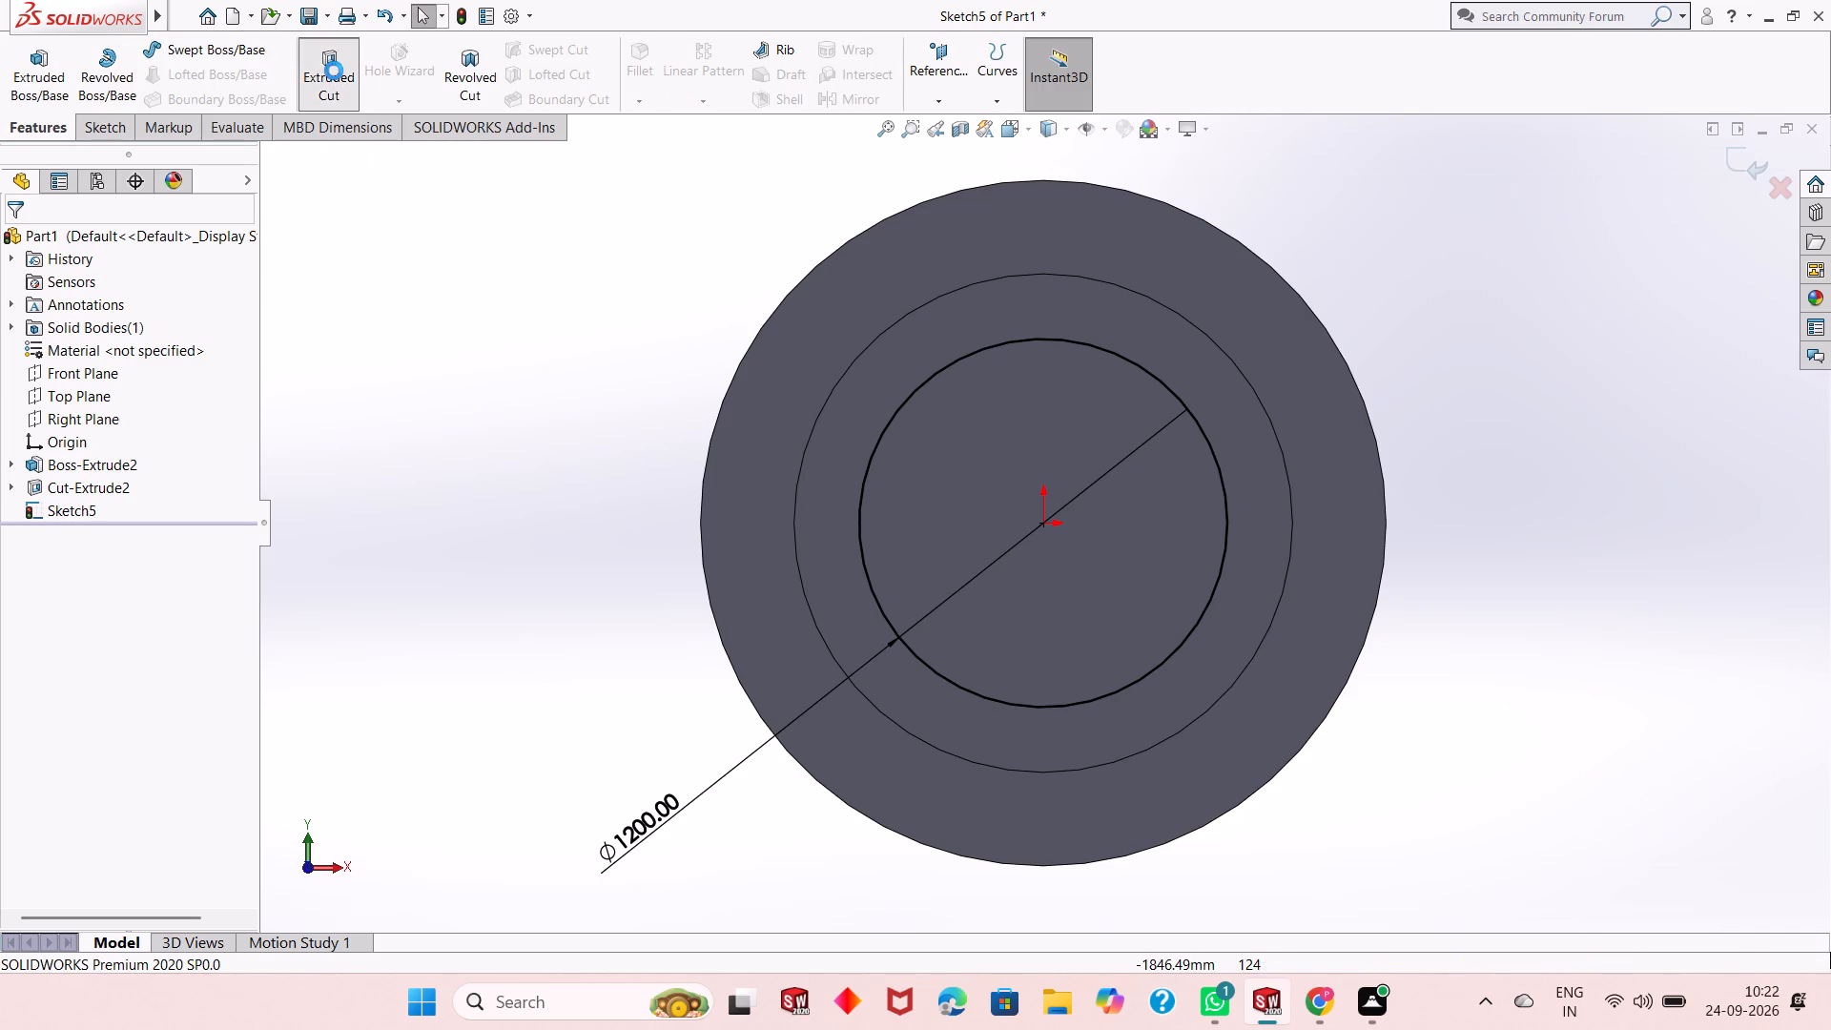
middle_drag(1153, 433, 1080, 483)
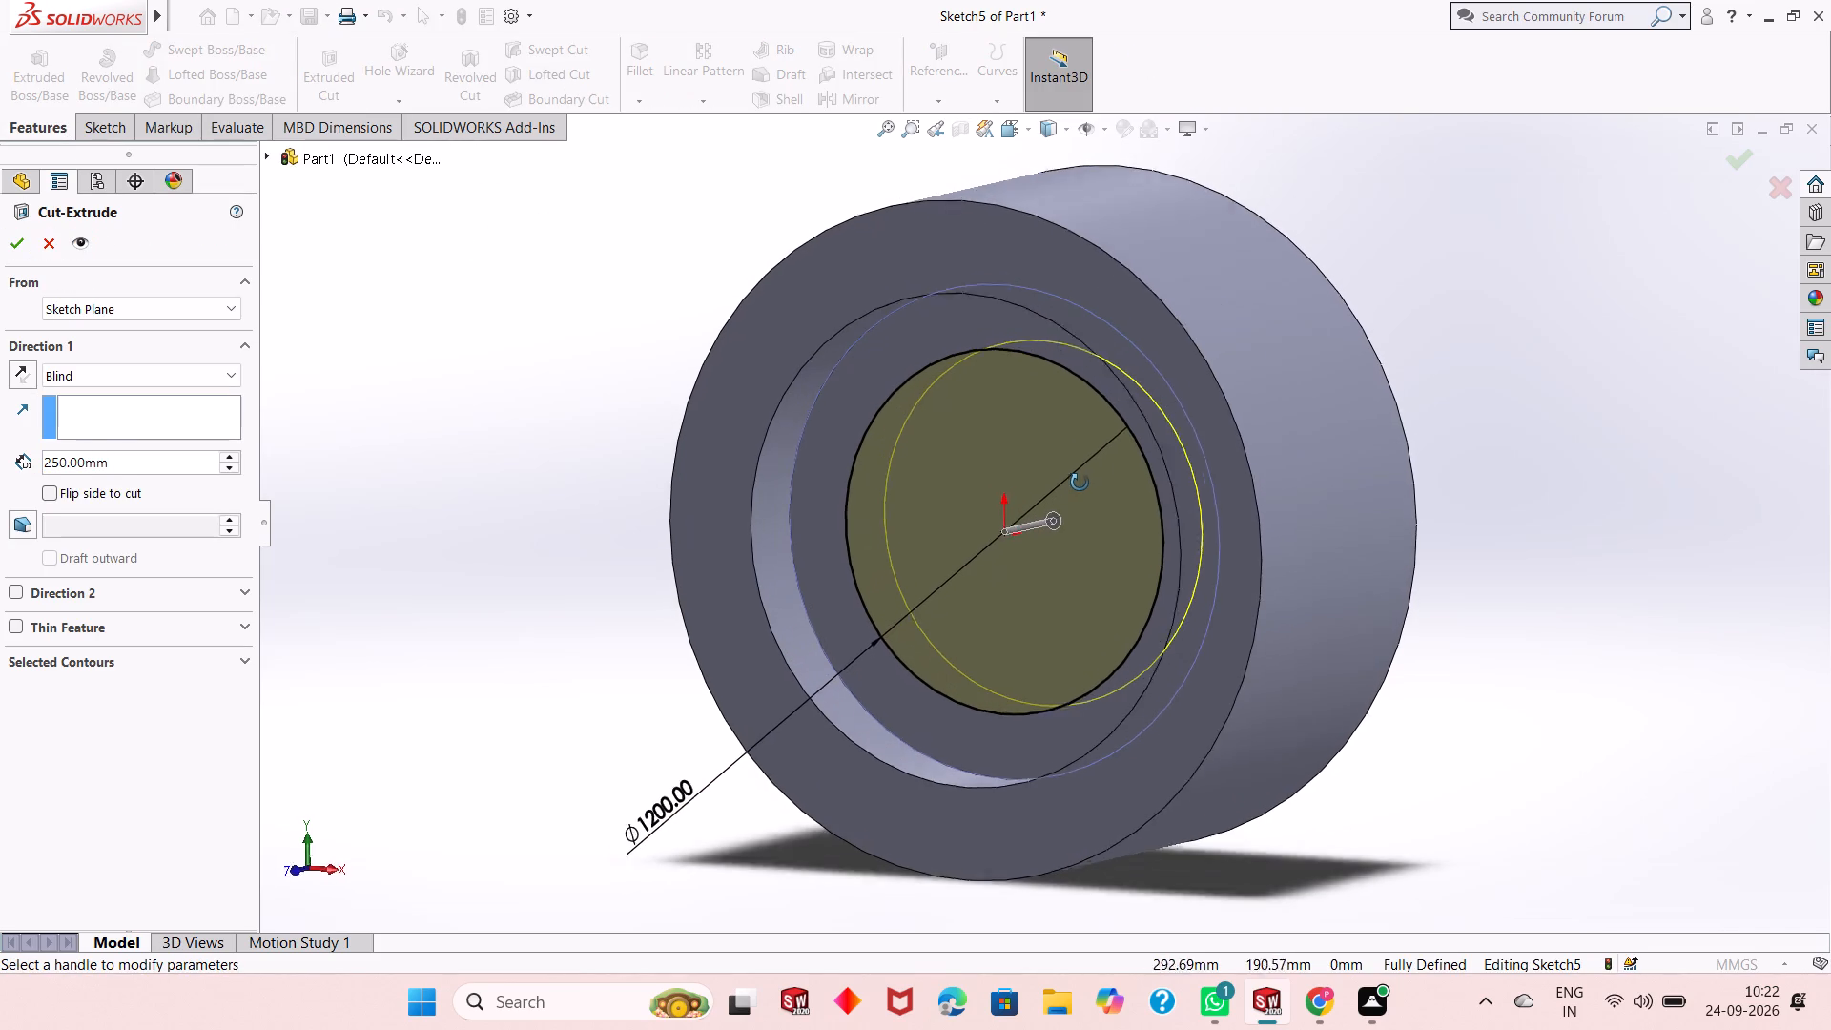
middle_drag(1080, 483, 1066, 514)
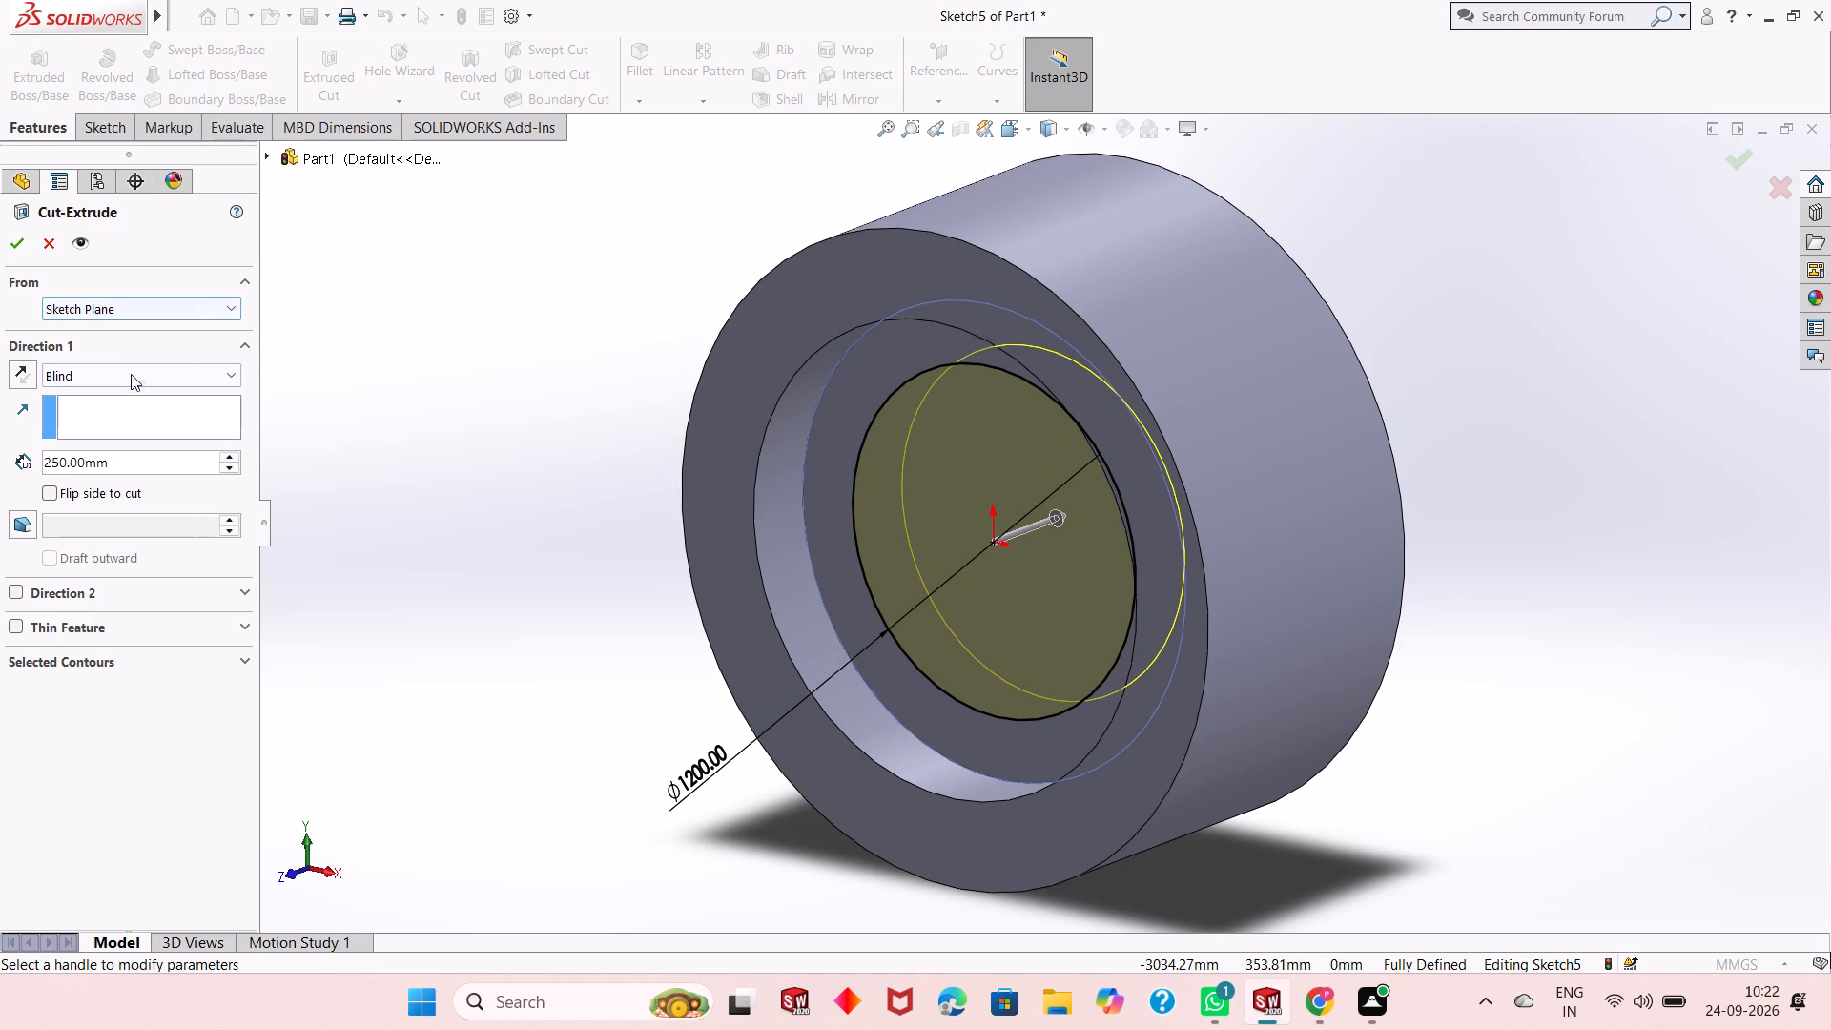
click(131, 376)
click(420, 393)
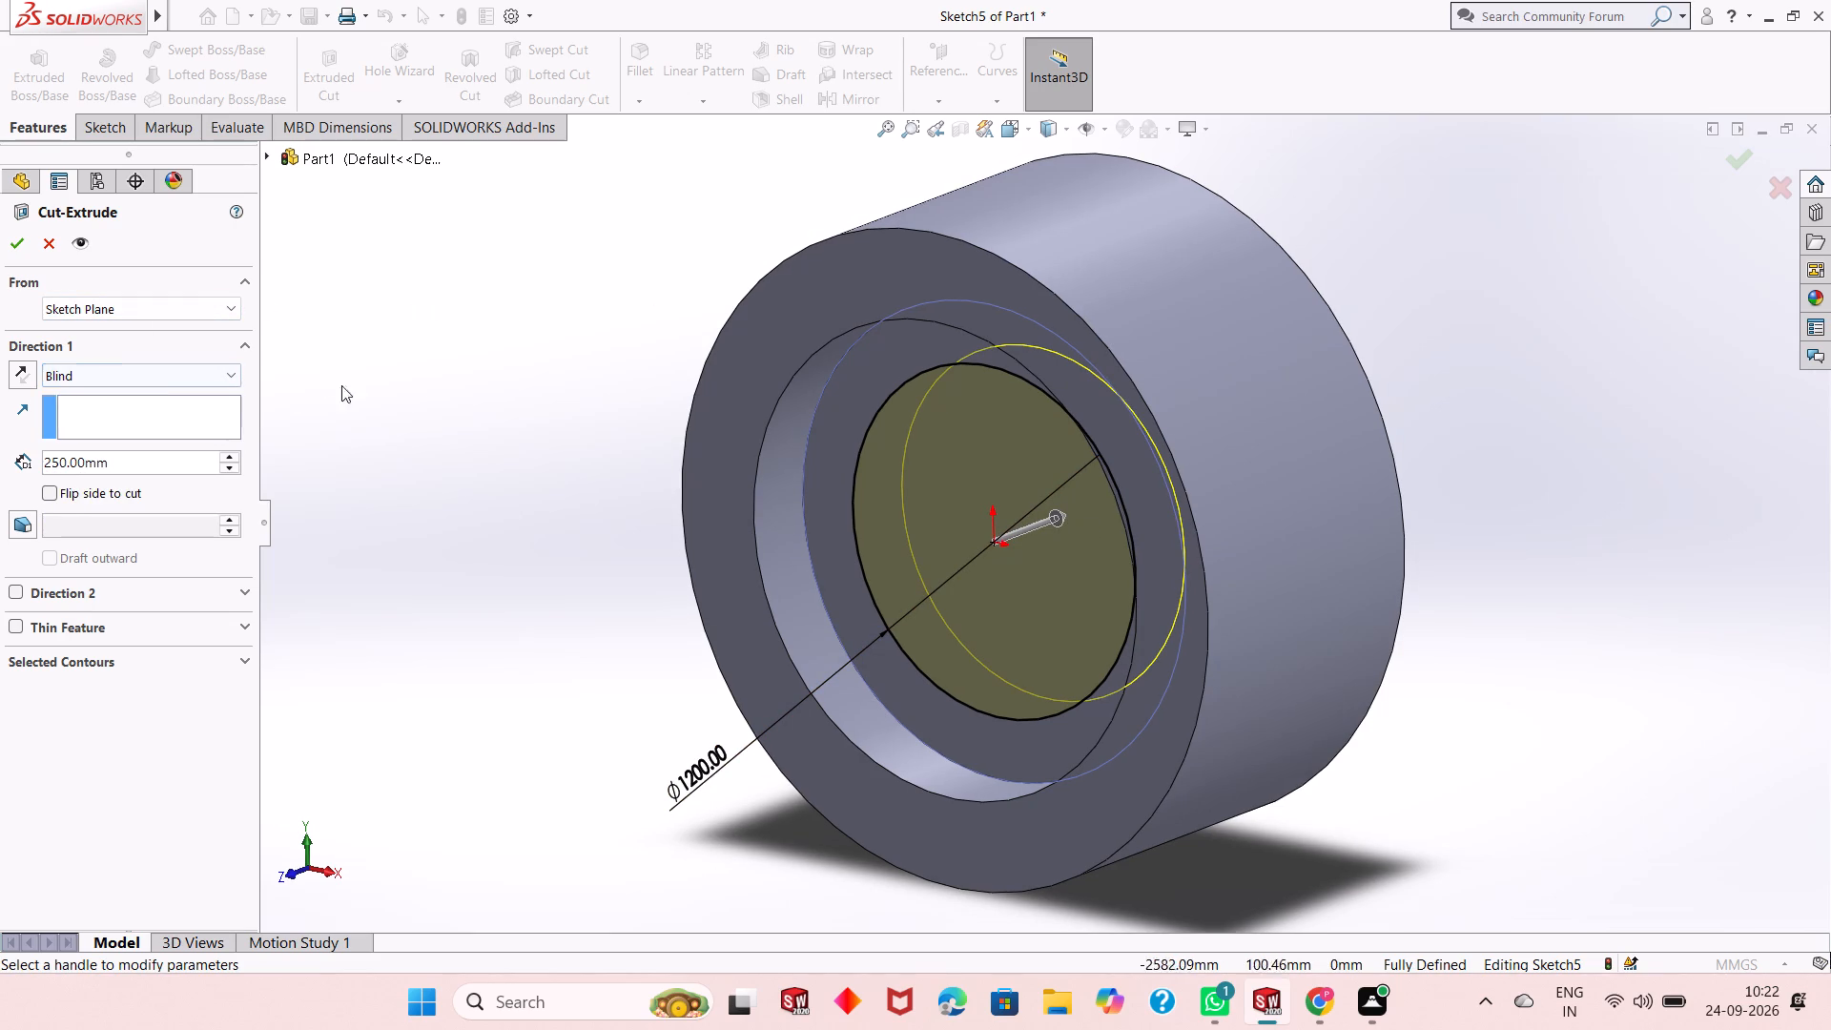
click(96, 357)
click(99, 373)
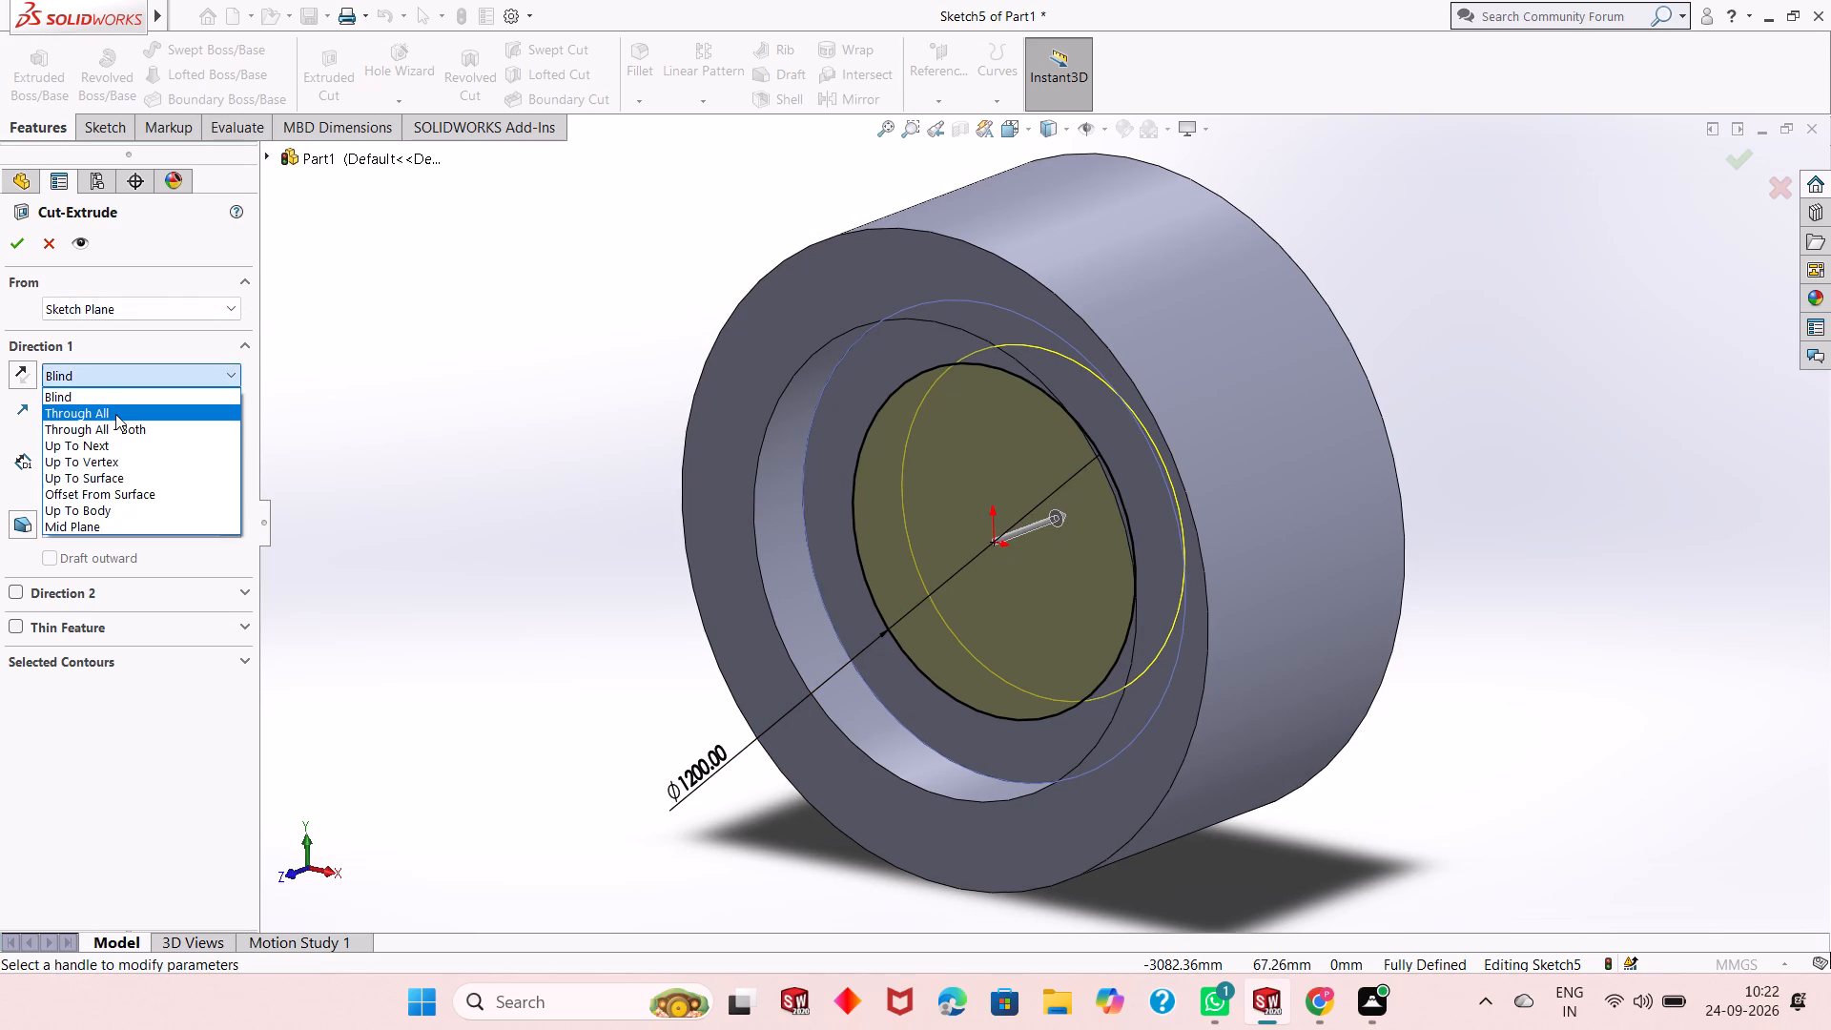
click(115, 414)
click(19, 251)
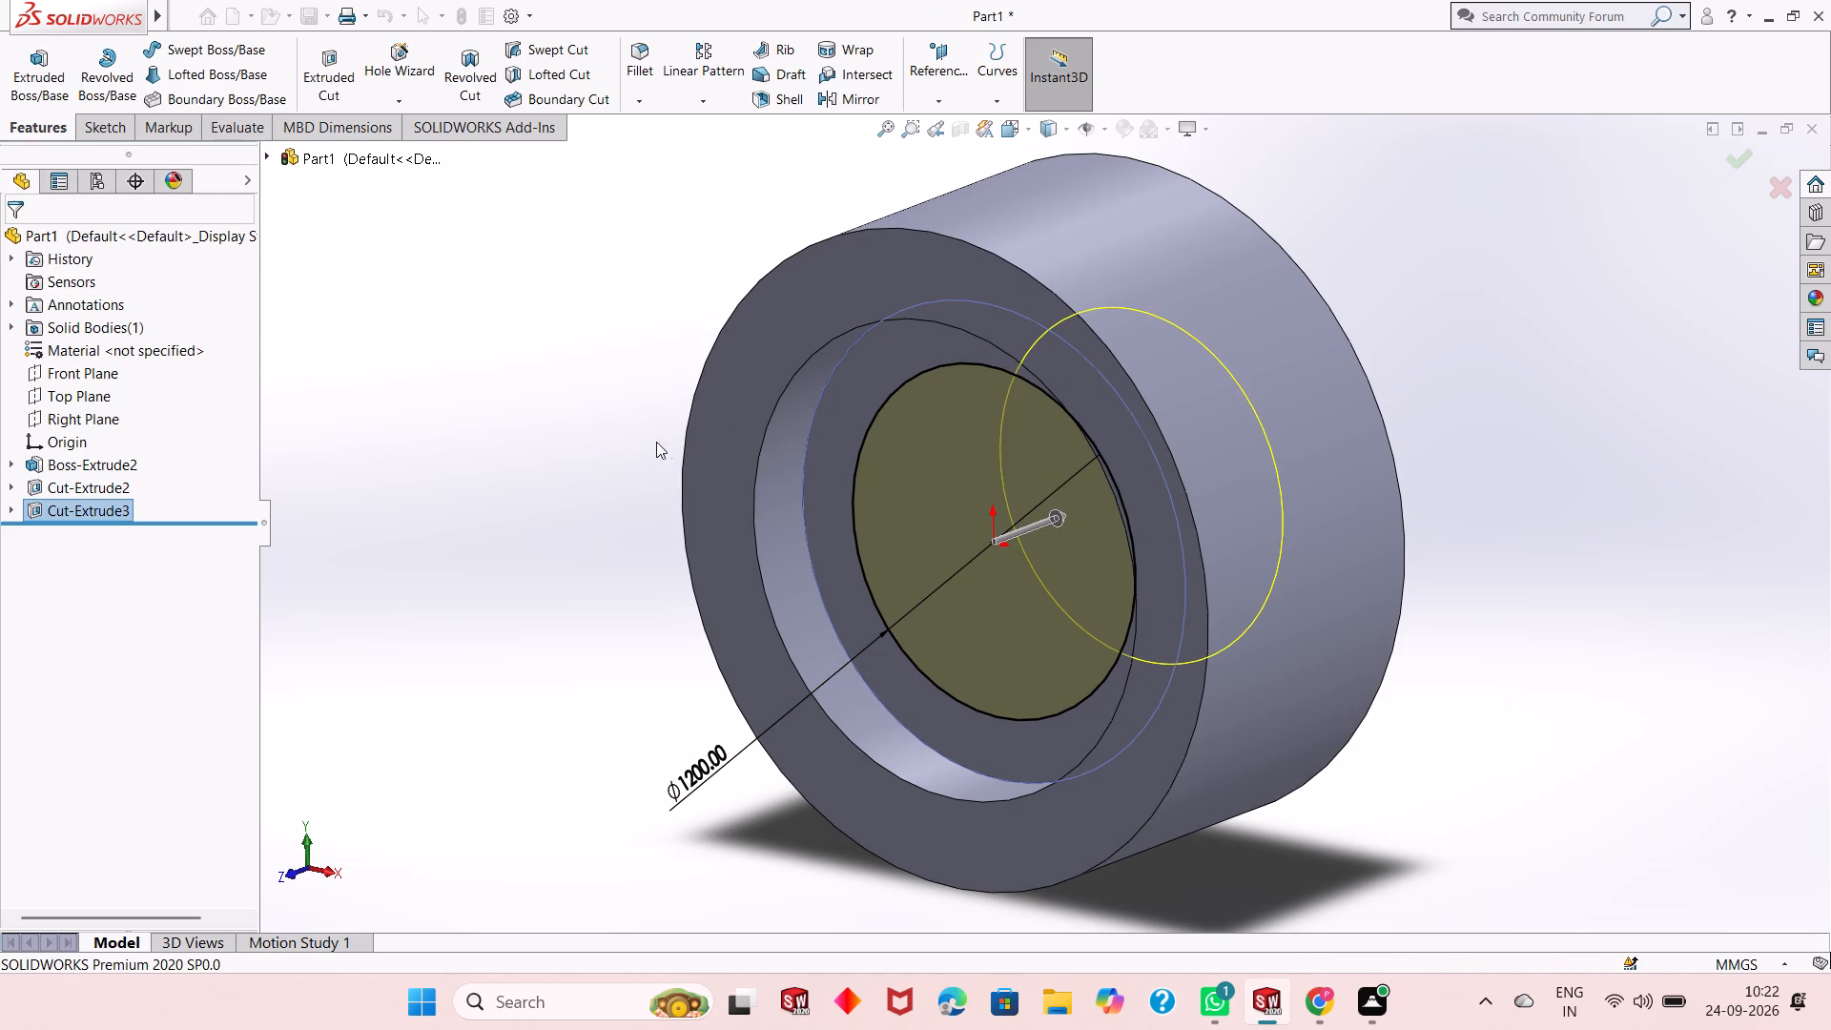
click(578, 467)
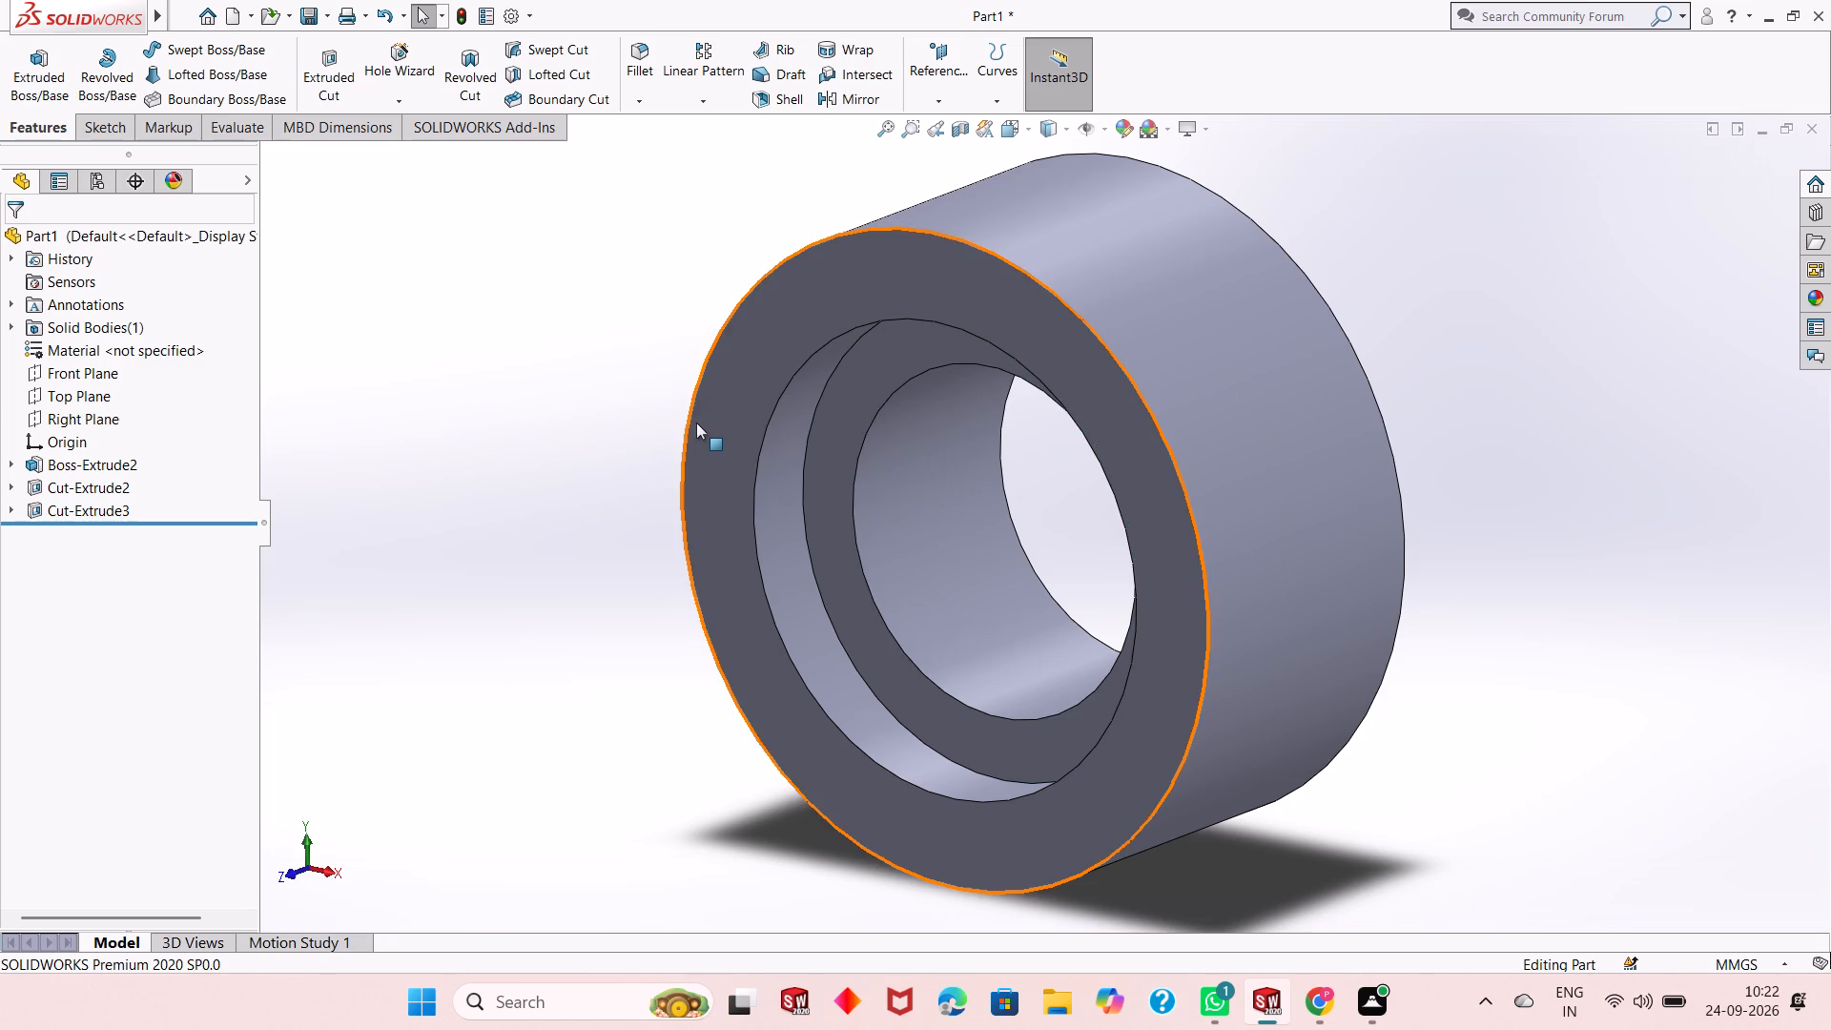
Examine the ring's front recess and through bore from several angles.
middle_drag(764, 430, 857, 385)
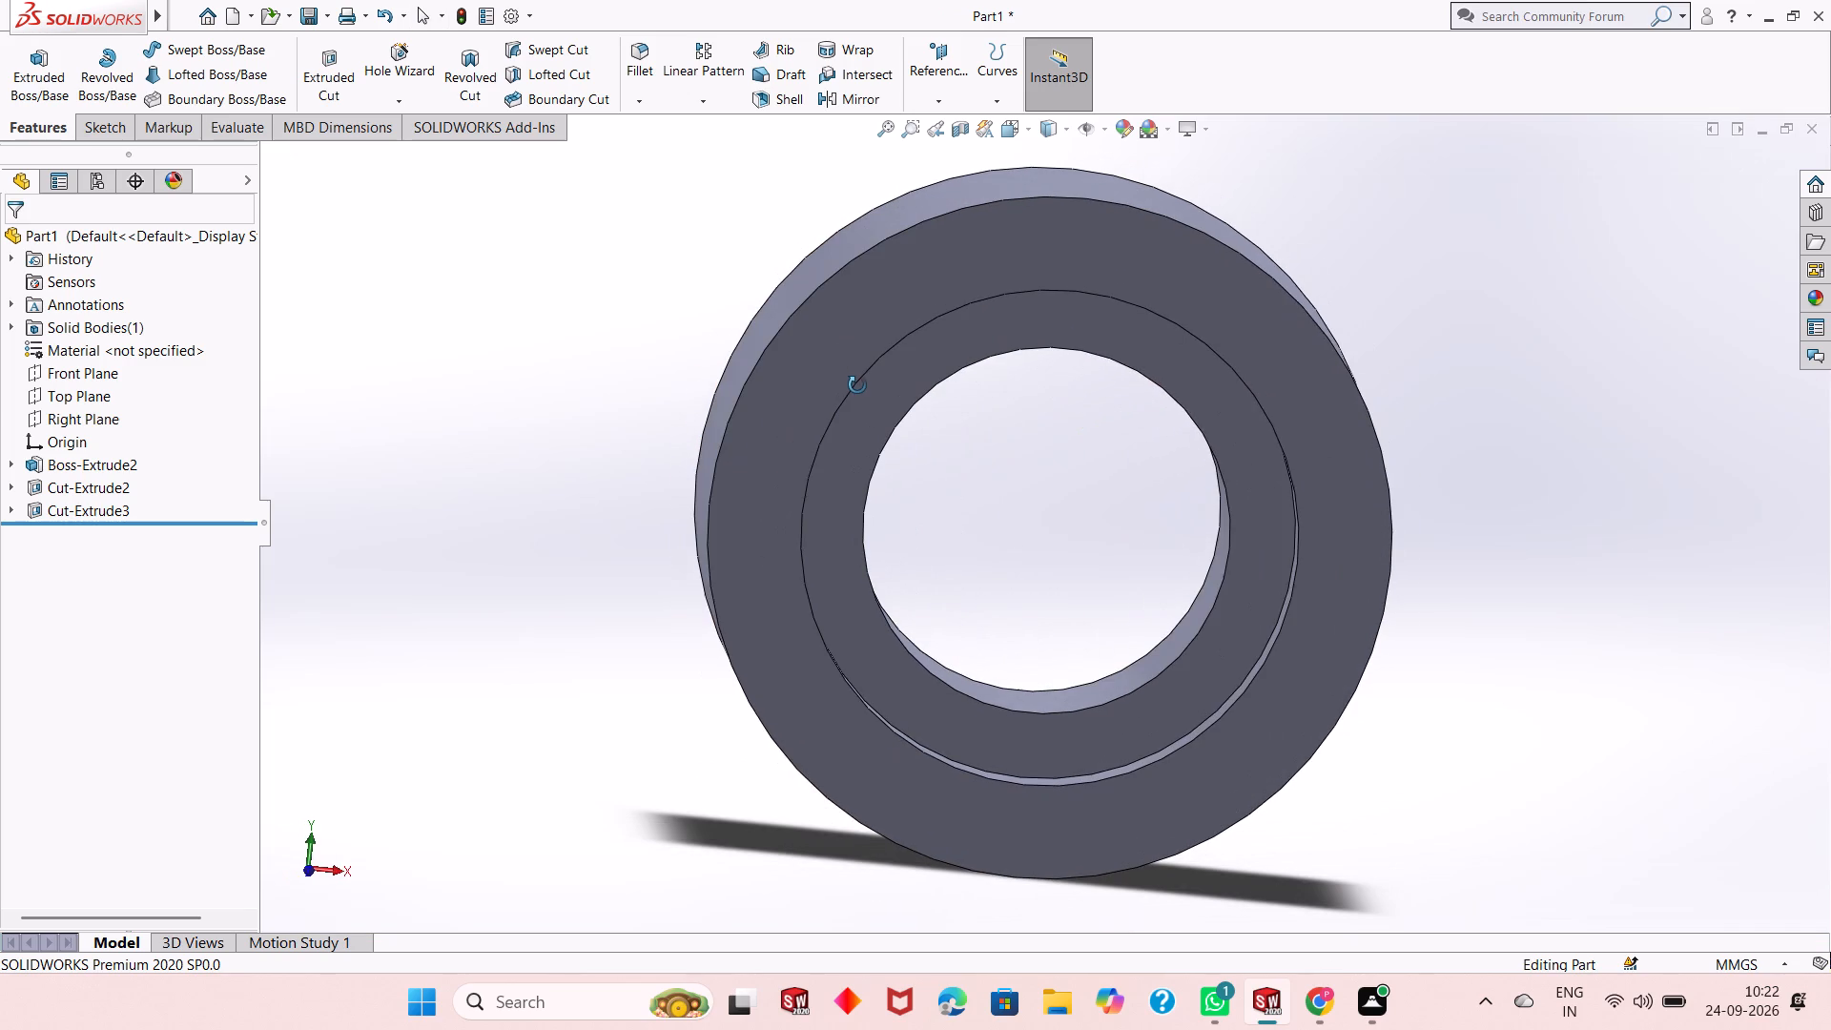
middle_drag(857, 385, 940, 404)
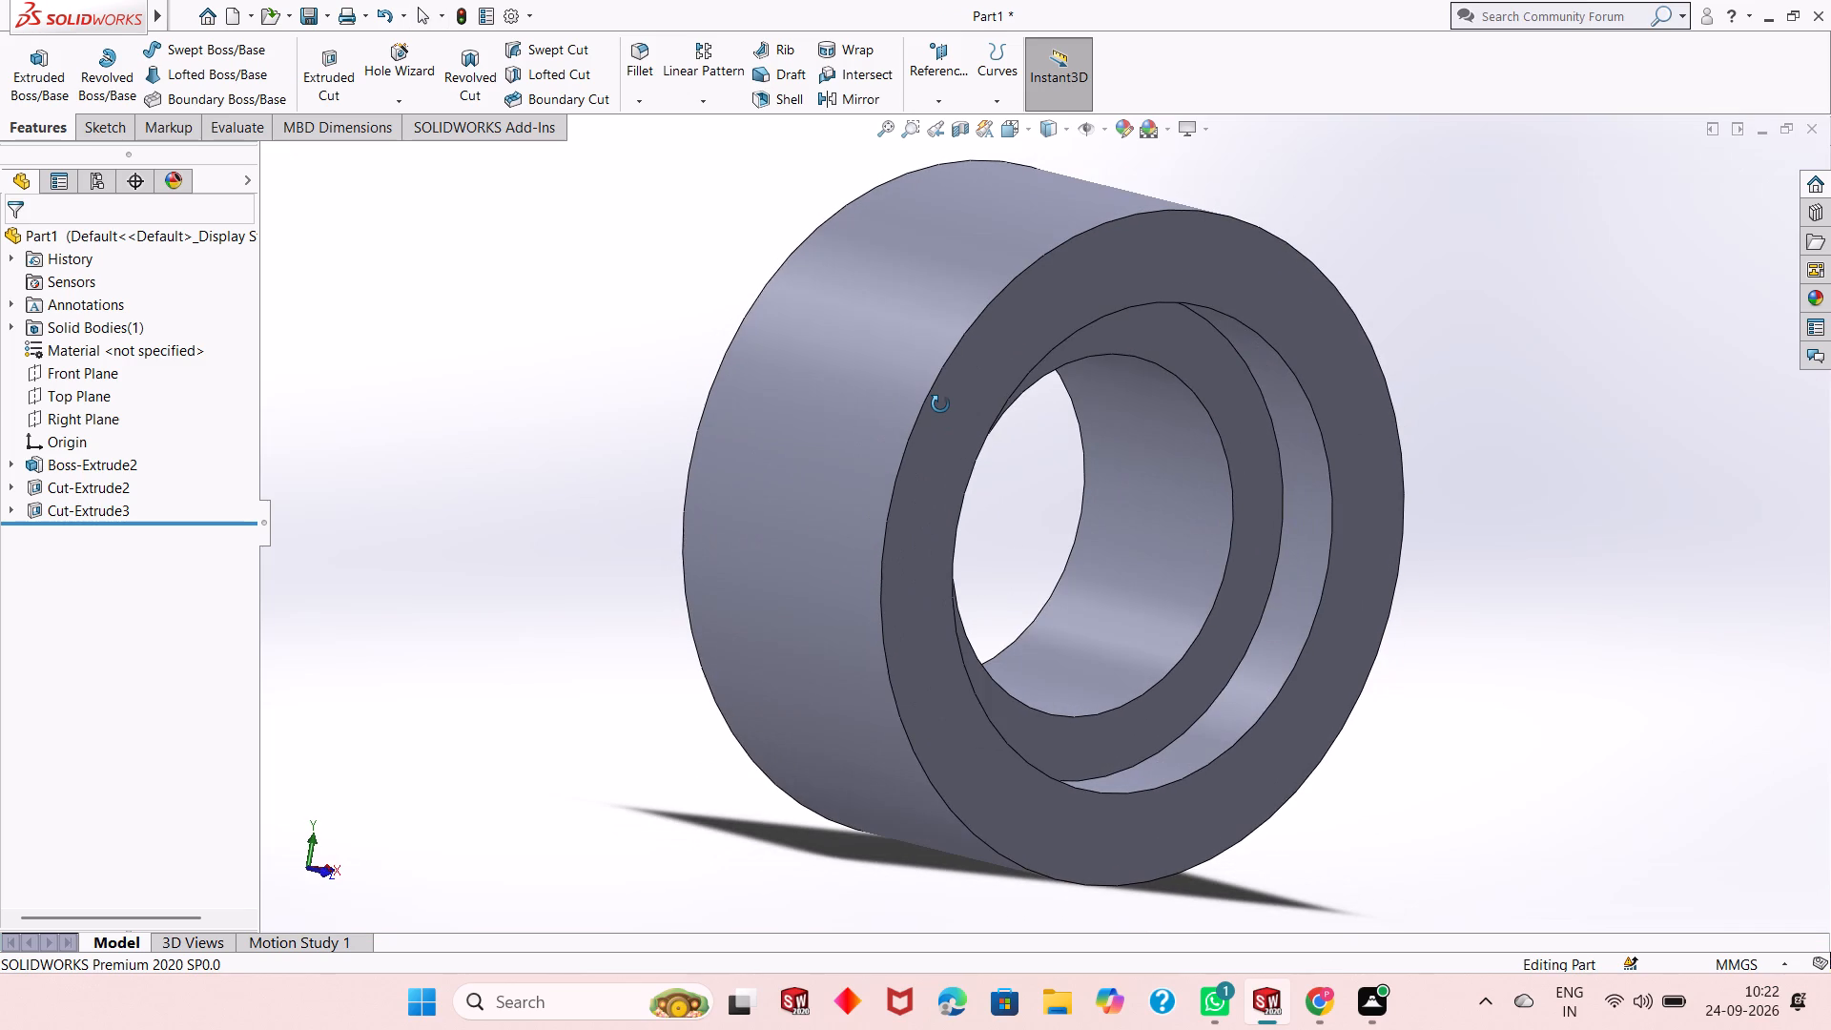
middle_drag(940, 404, 845, 410)
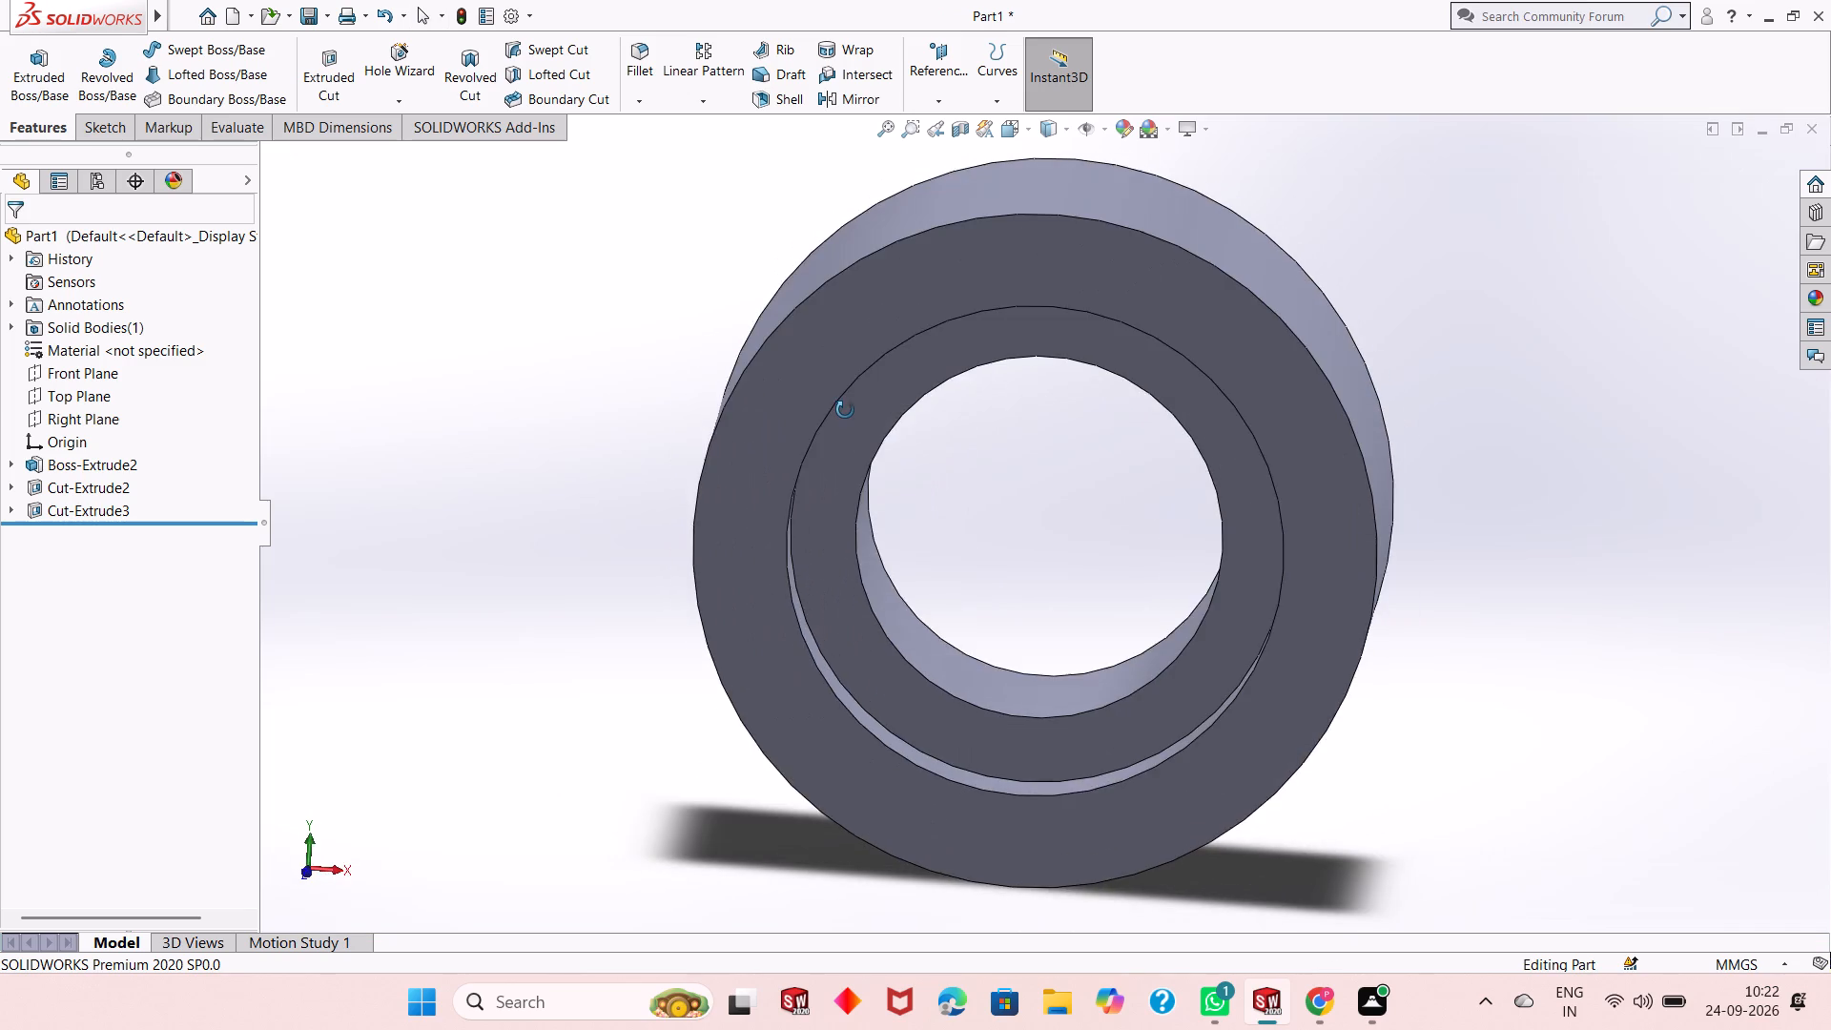
middle_drag(845, 410, 741, 316)
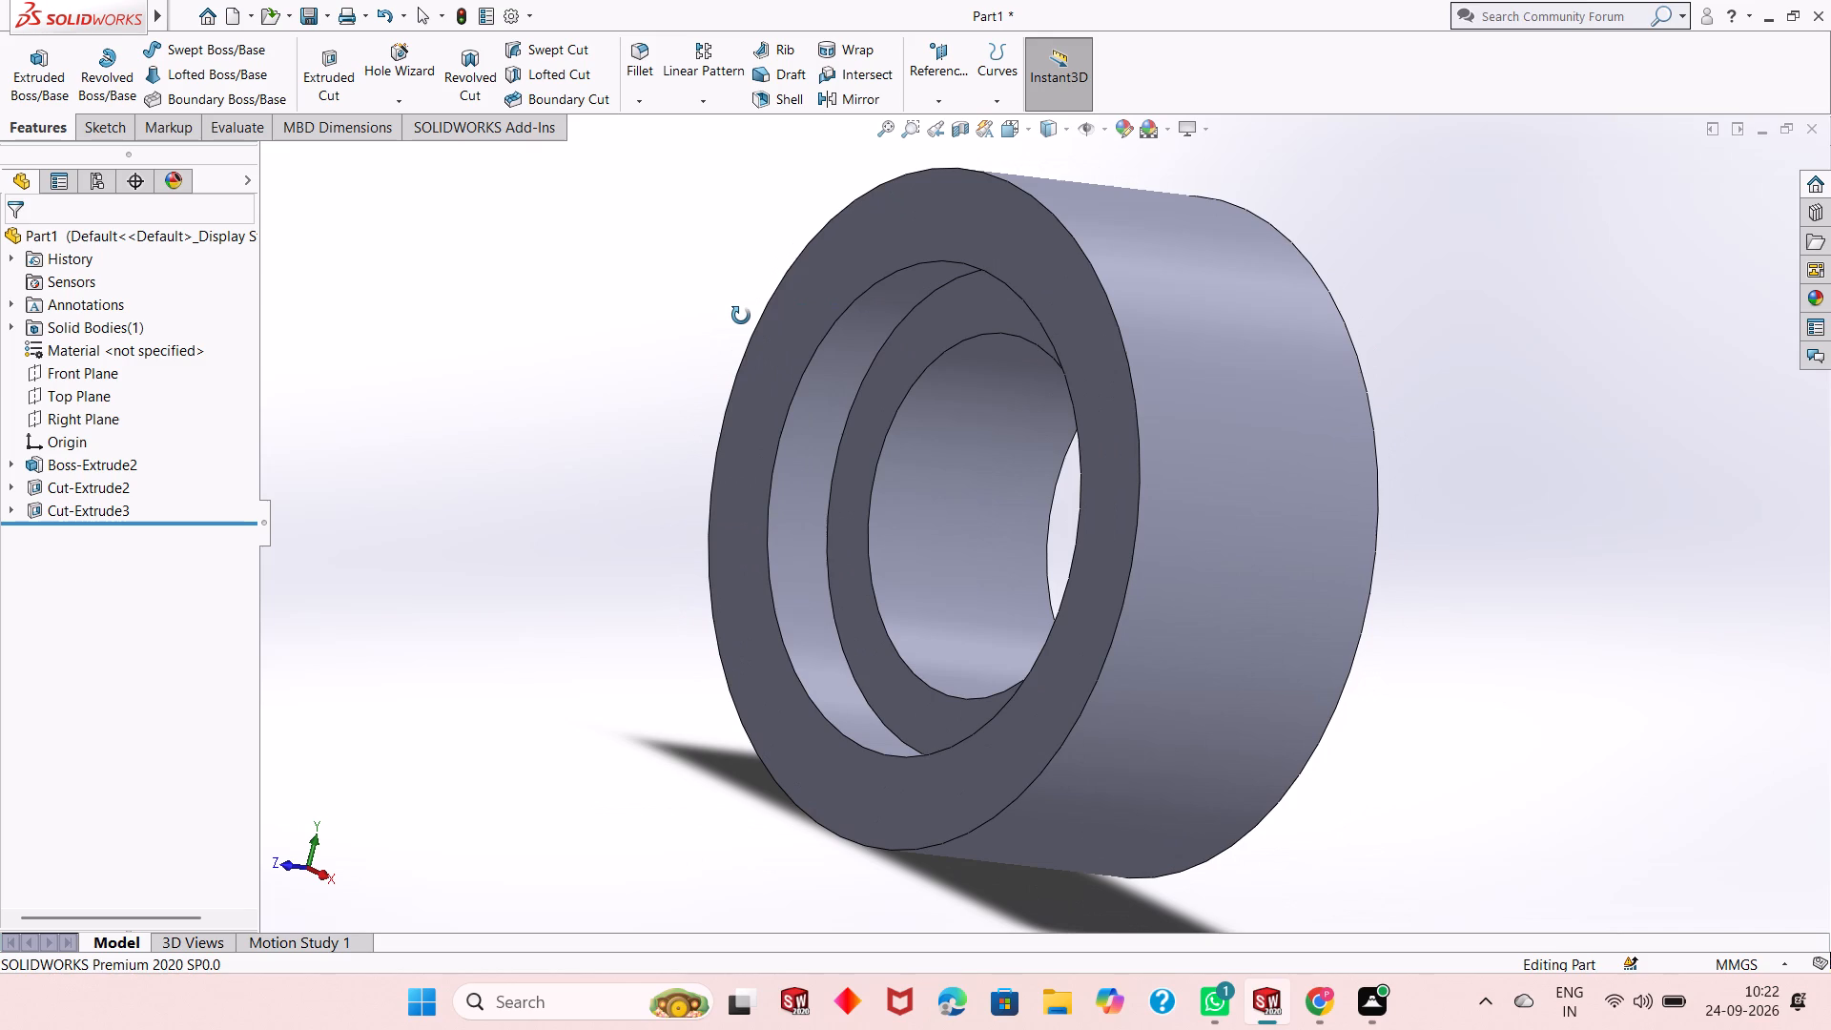
middle_drag(741, 316, 948, 350)
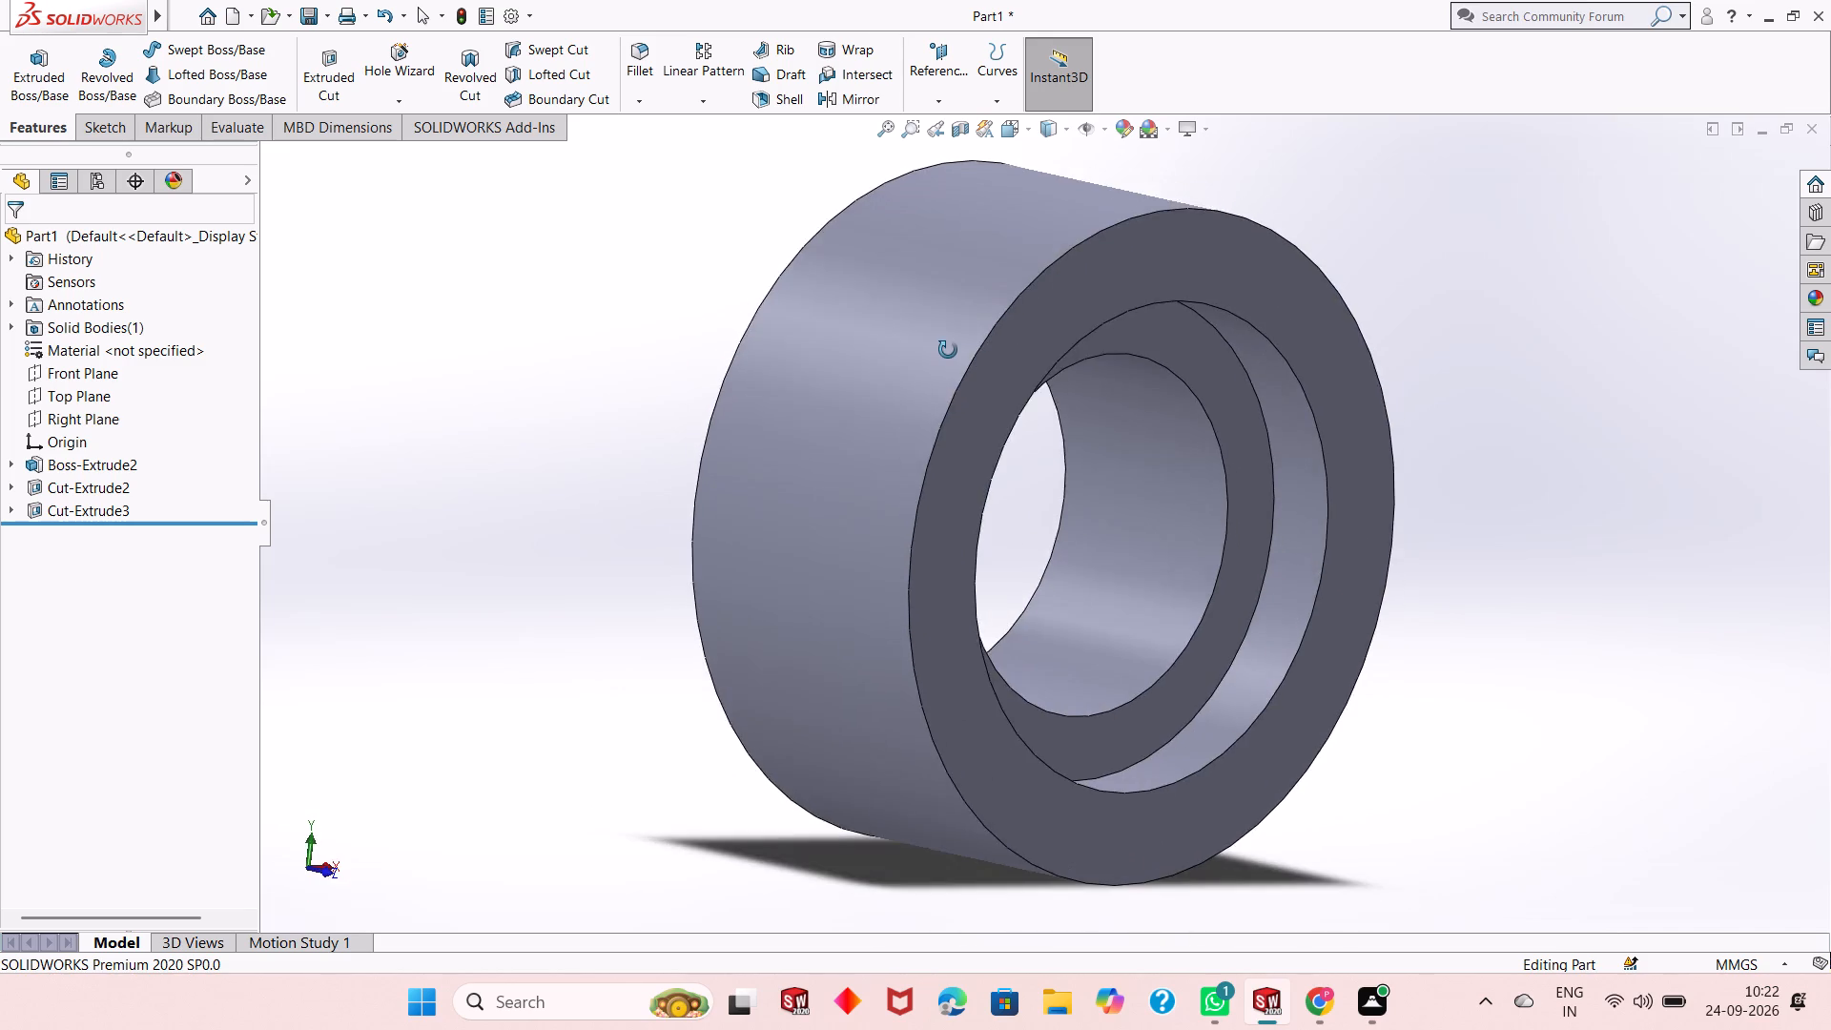
middle_drag(948, 350, 806, 369)
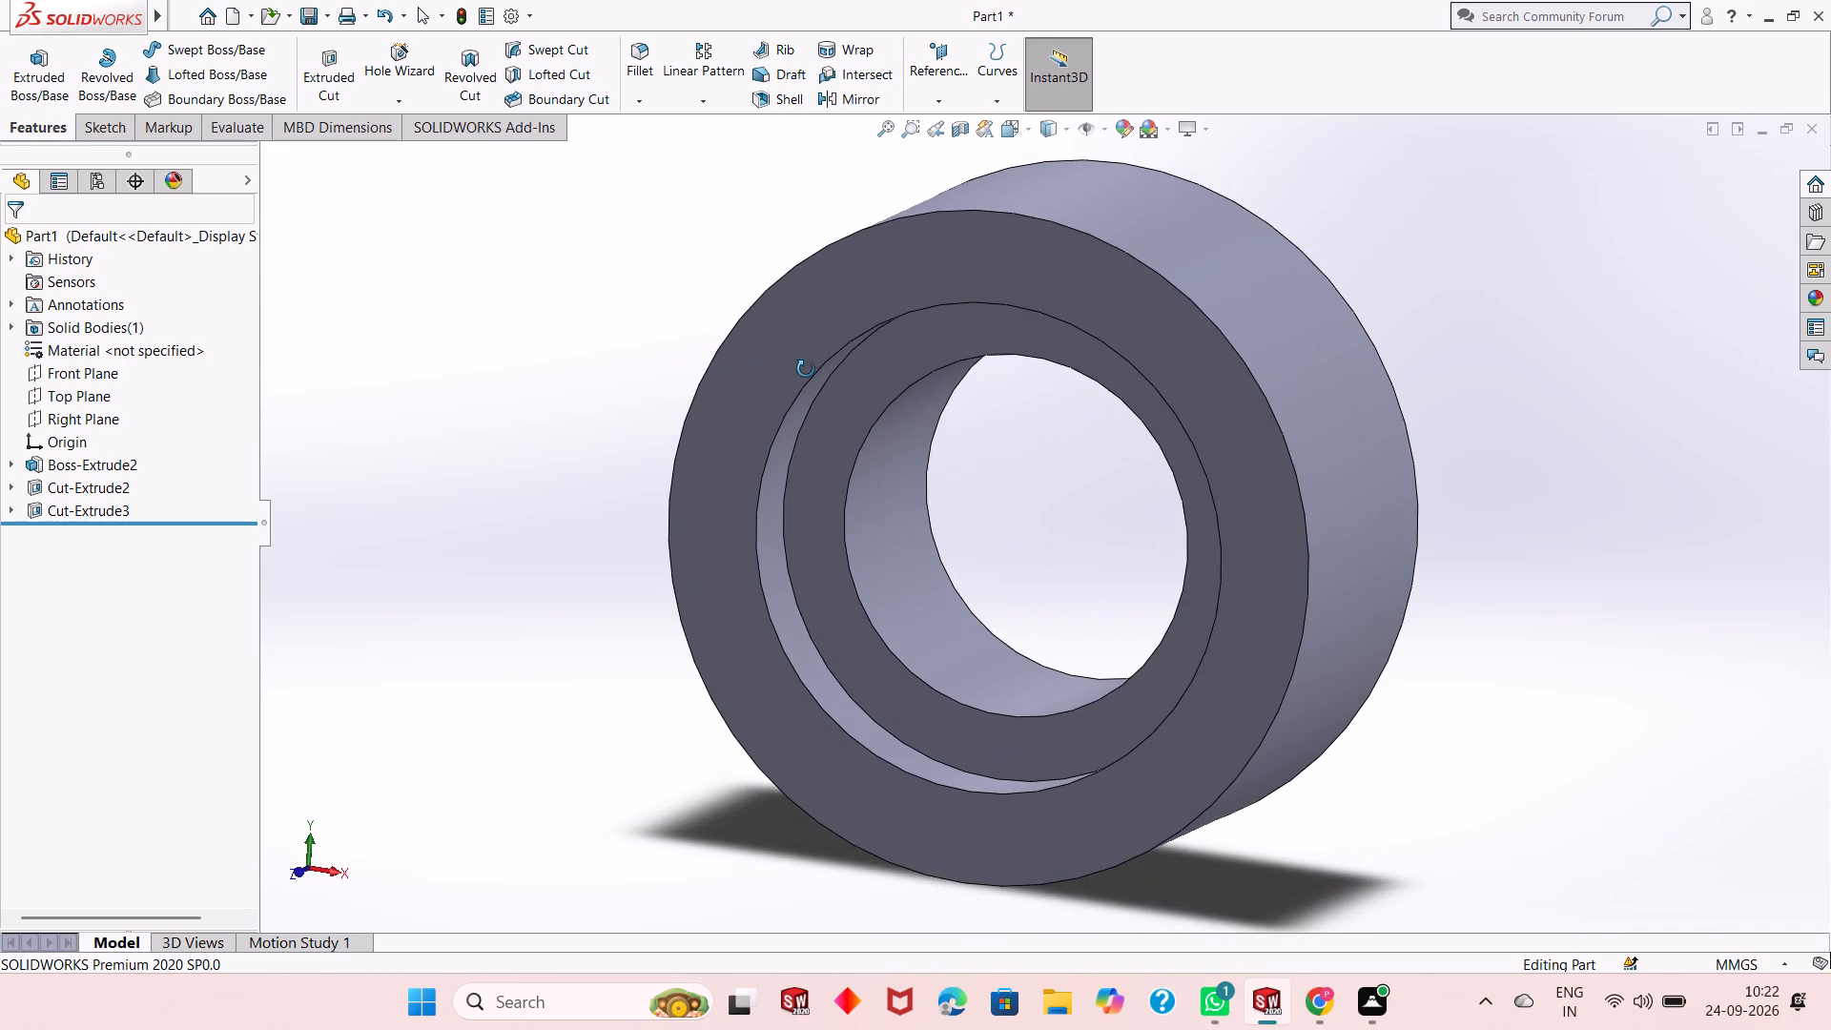
middle_drag(806, 369, 810, 338)
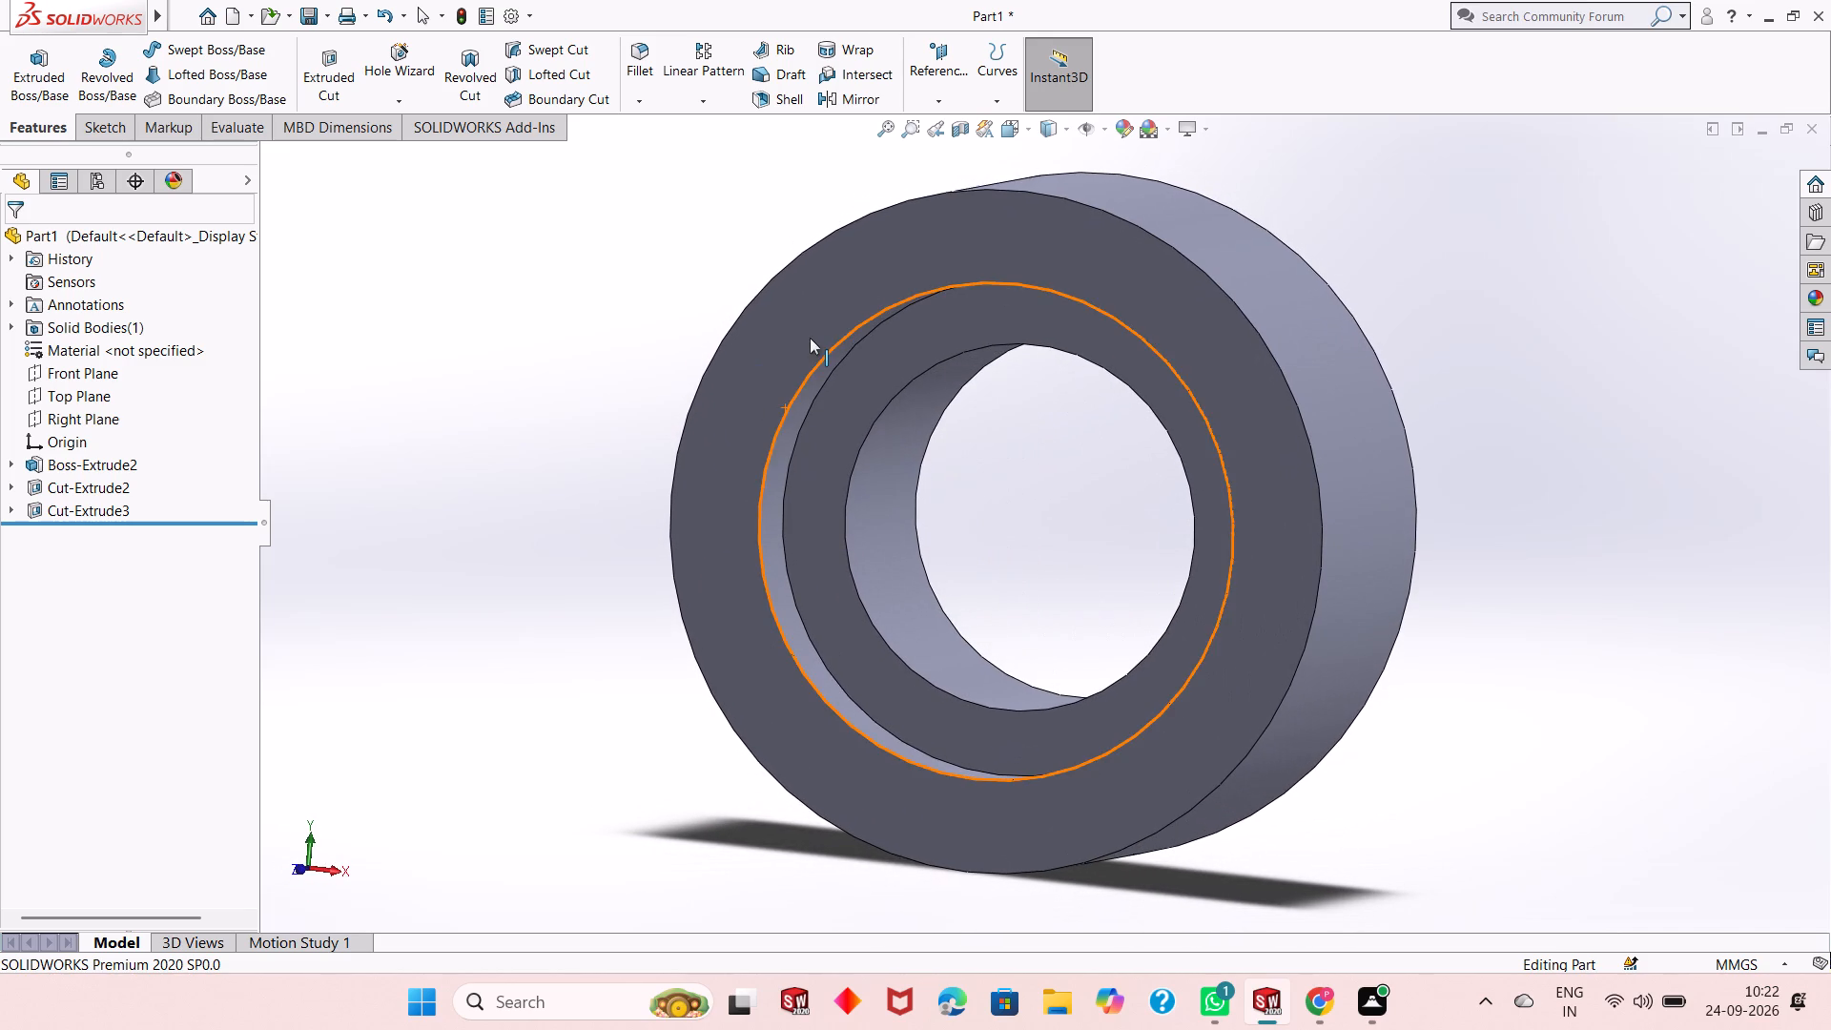
Examine the ring's front face, recess and through bore at different zoom levels.
middle_drag(810, 338, 792, 341)
scroll(880, 360, down, 2)
scroll(880, 360, up, 1)
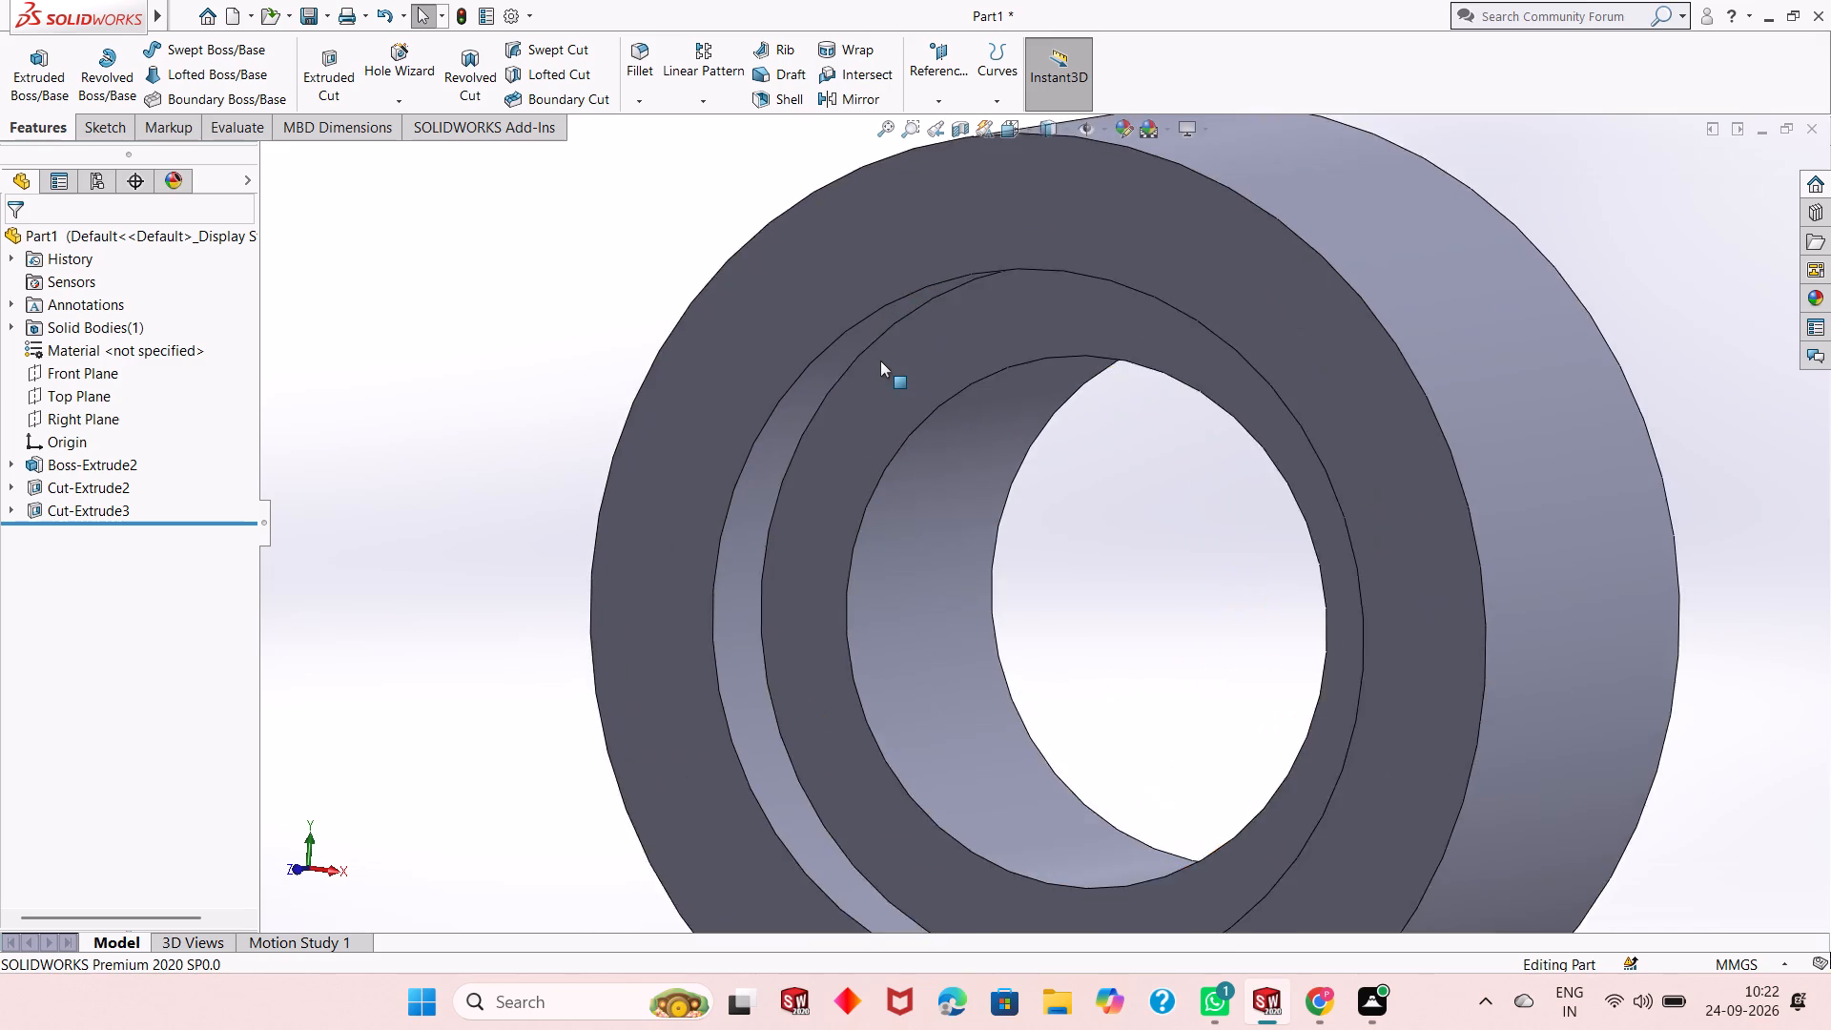
scroll(880, 360, up, 3)
scroll(1101, 573, down, 2)
scroll(1101, 573, up, 2)
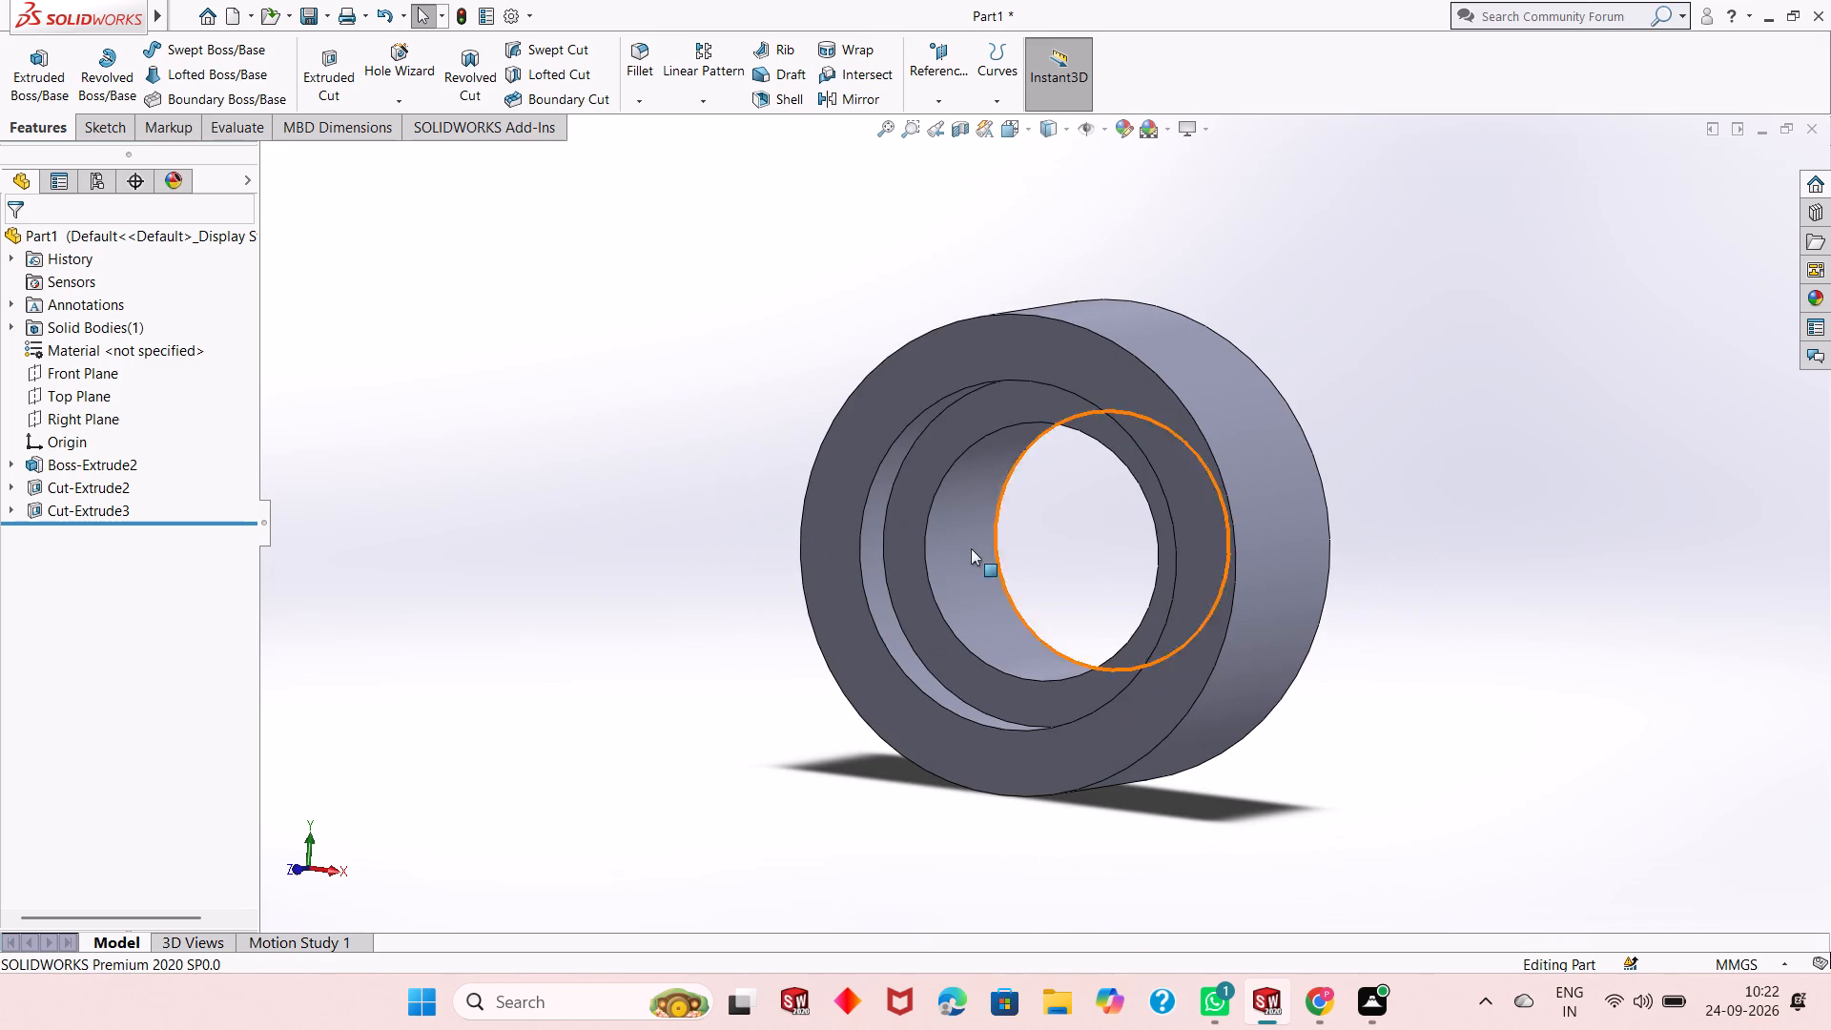
right_click(528, 417)
click(401, 456)
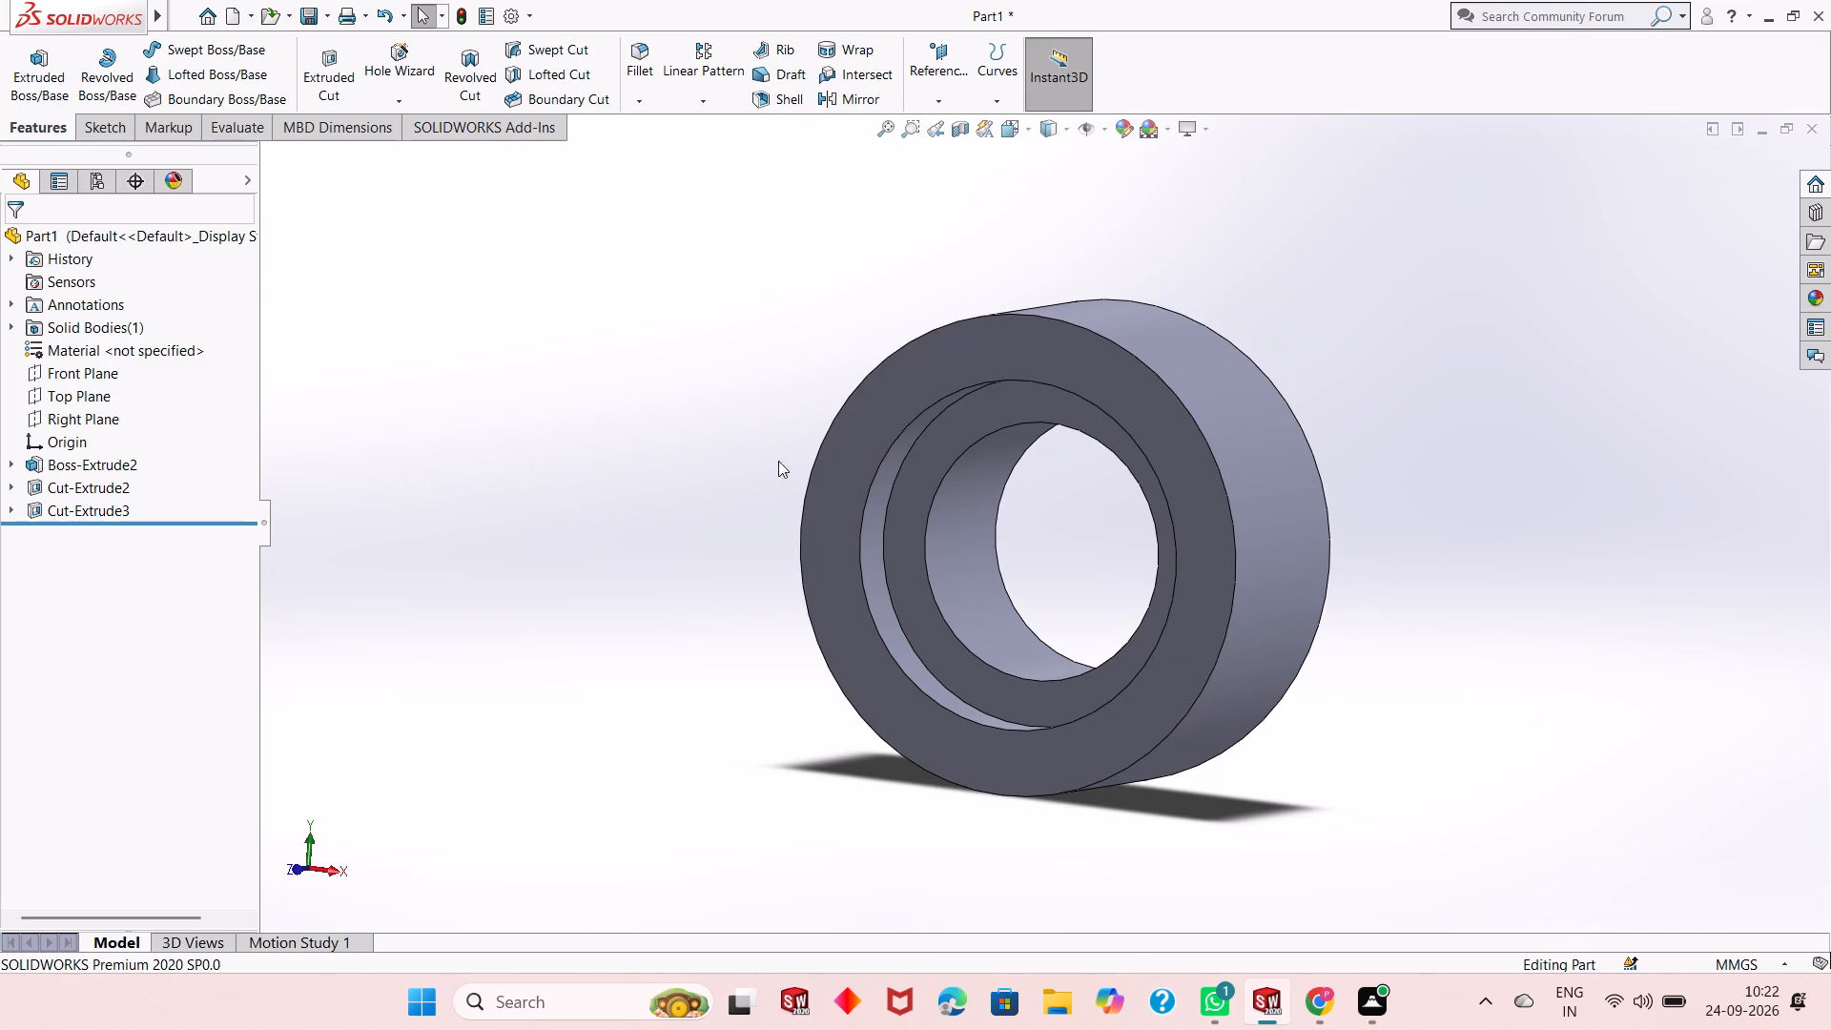
scroll(1108, 459, down, 1)
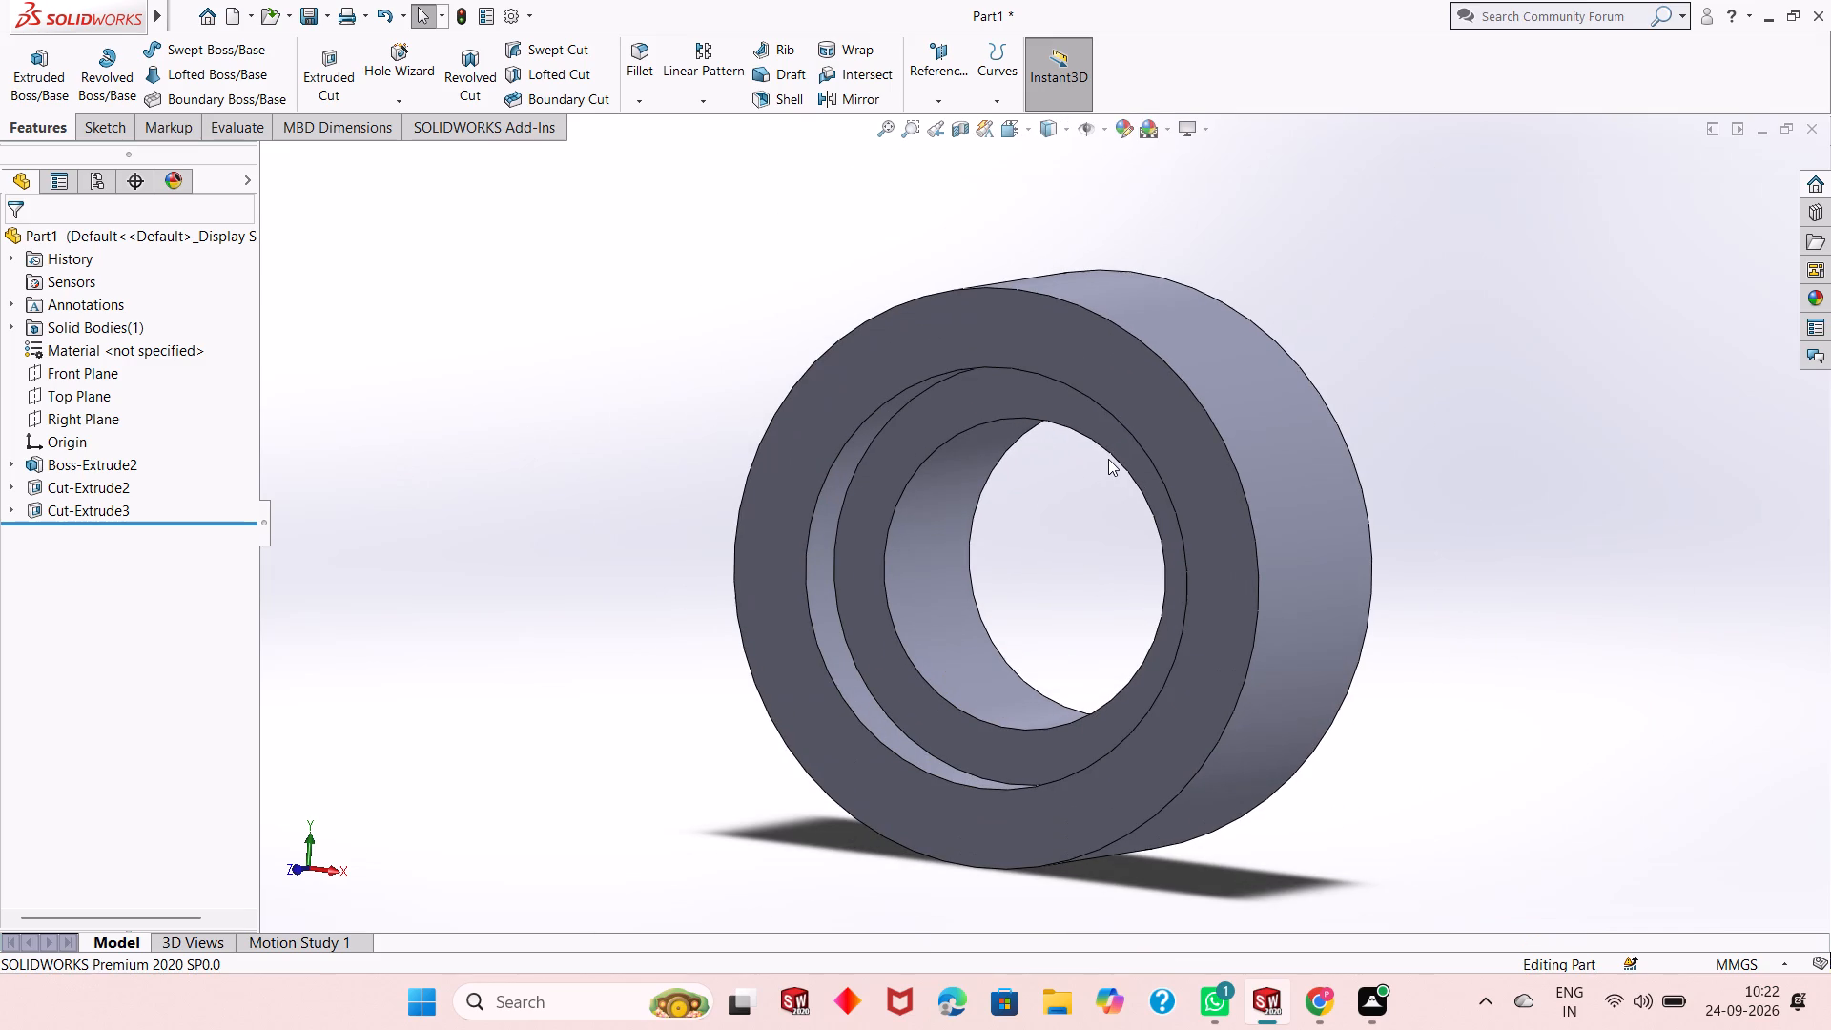
scroll(1092, 524, up, 1)
scroll(1082, 547, down, 2)
scroll(1057, 568, up, 2)
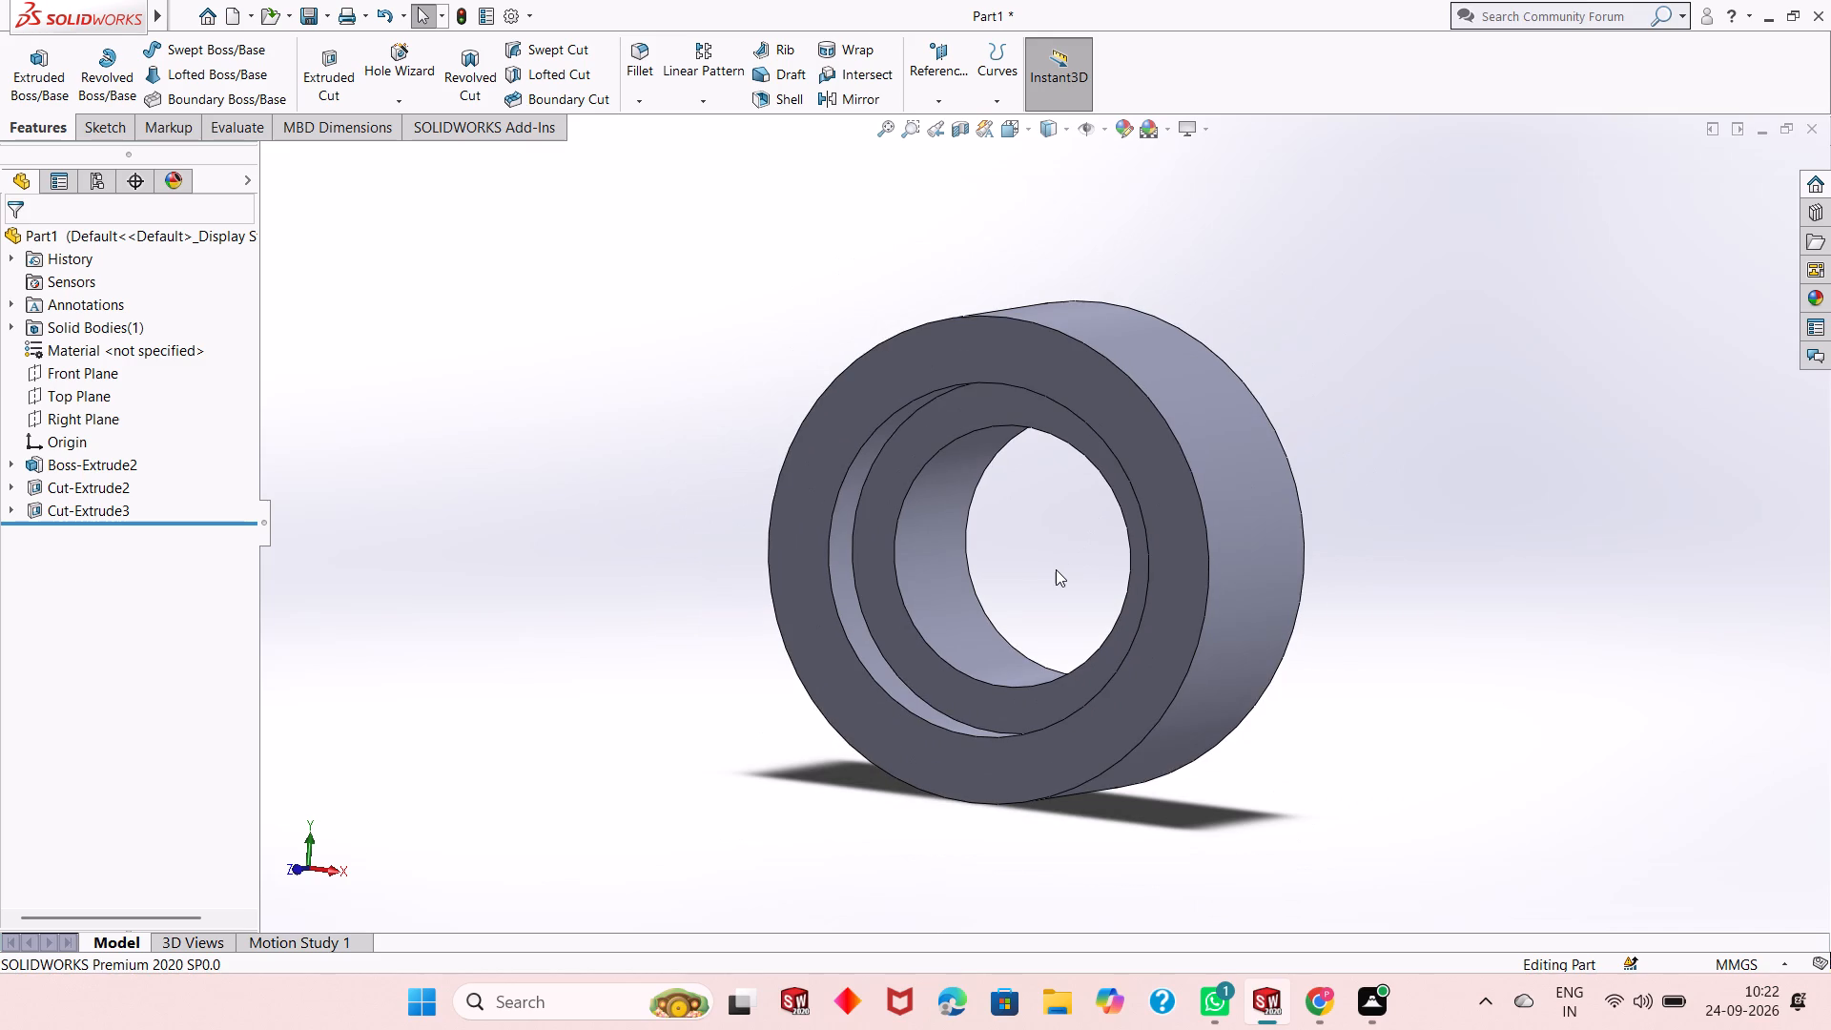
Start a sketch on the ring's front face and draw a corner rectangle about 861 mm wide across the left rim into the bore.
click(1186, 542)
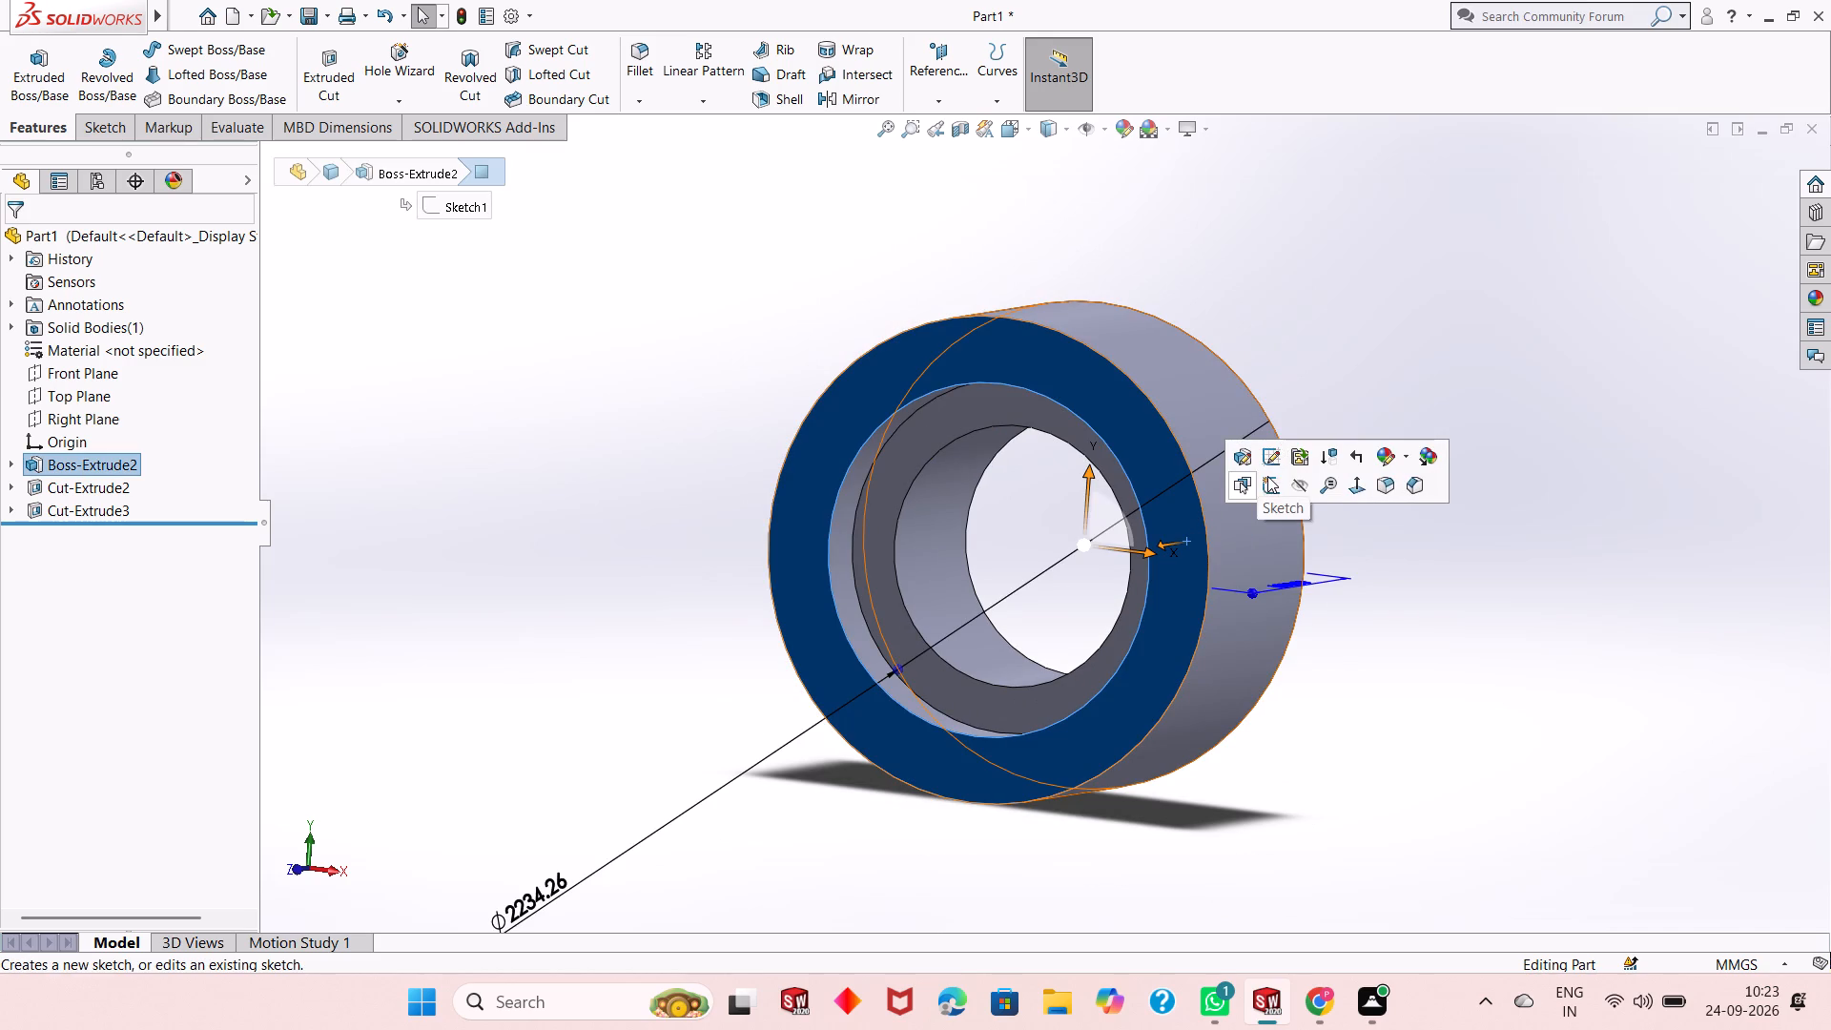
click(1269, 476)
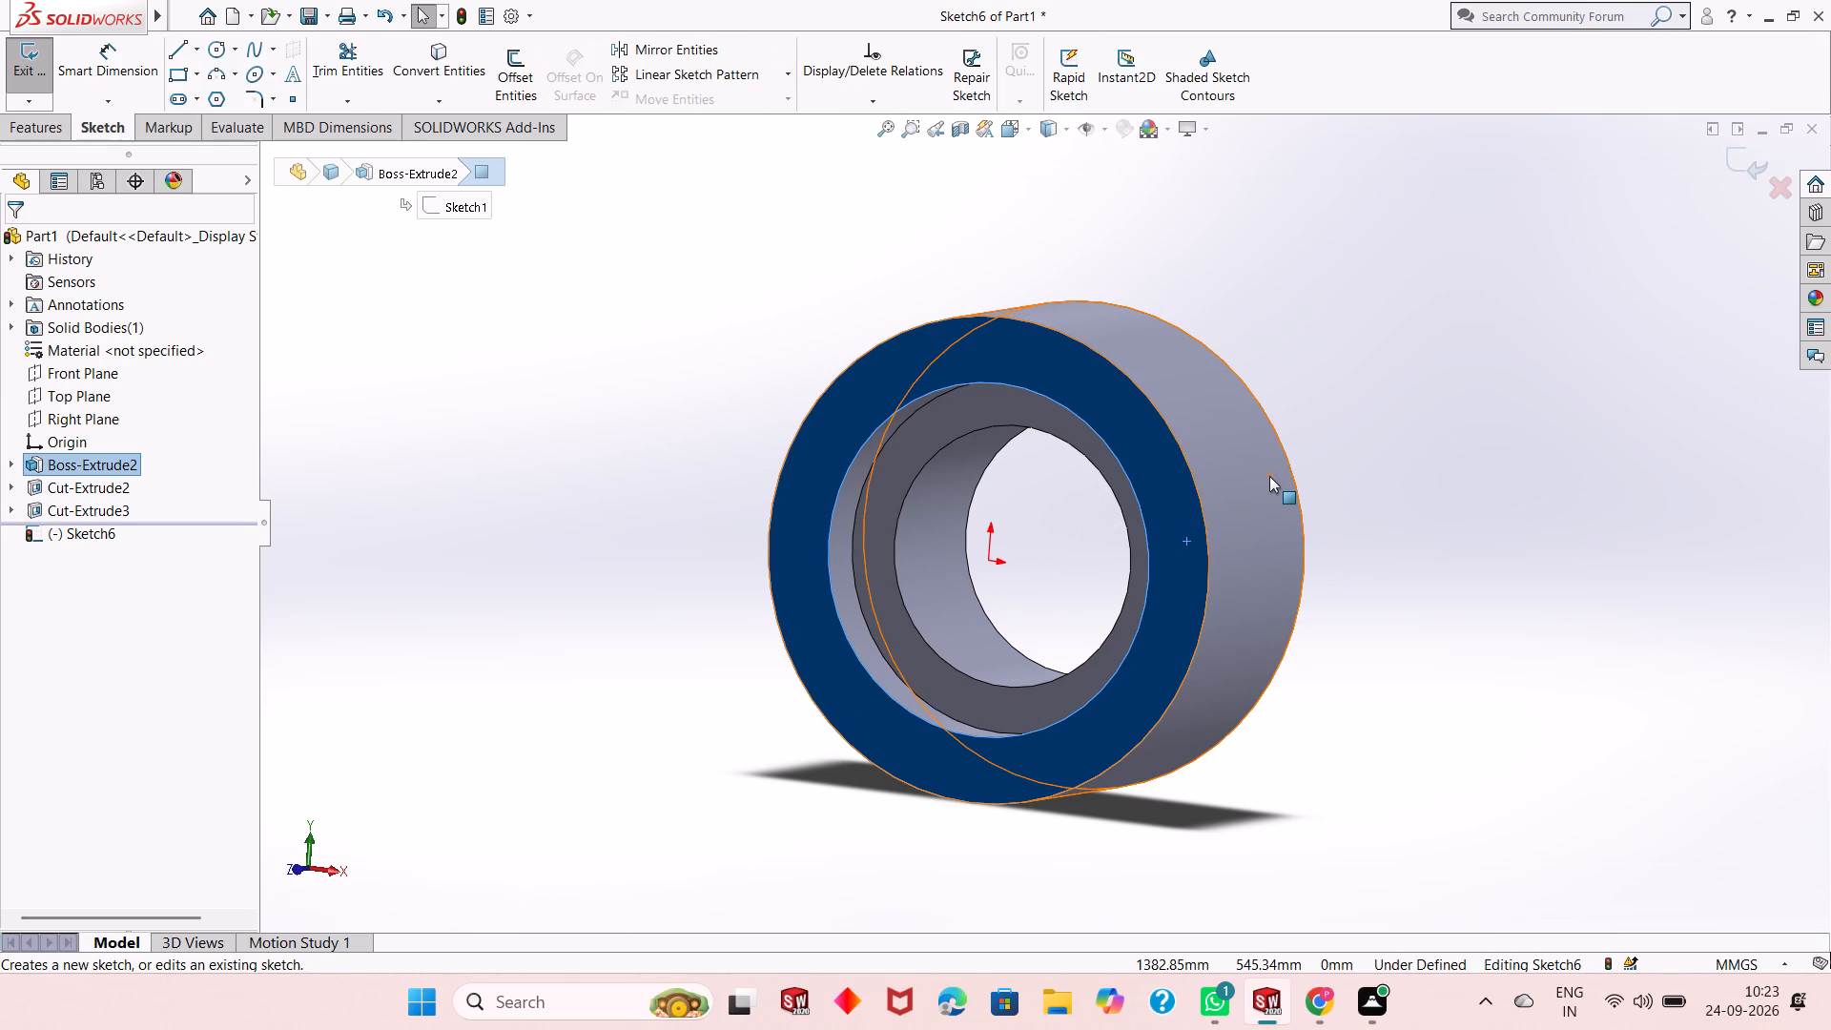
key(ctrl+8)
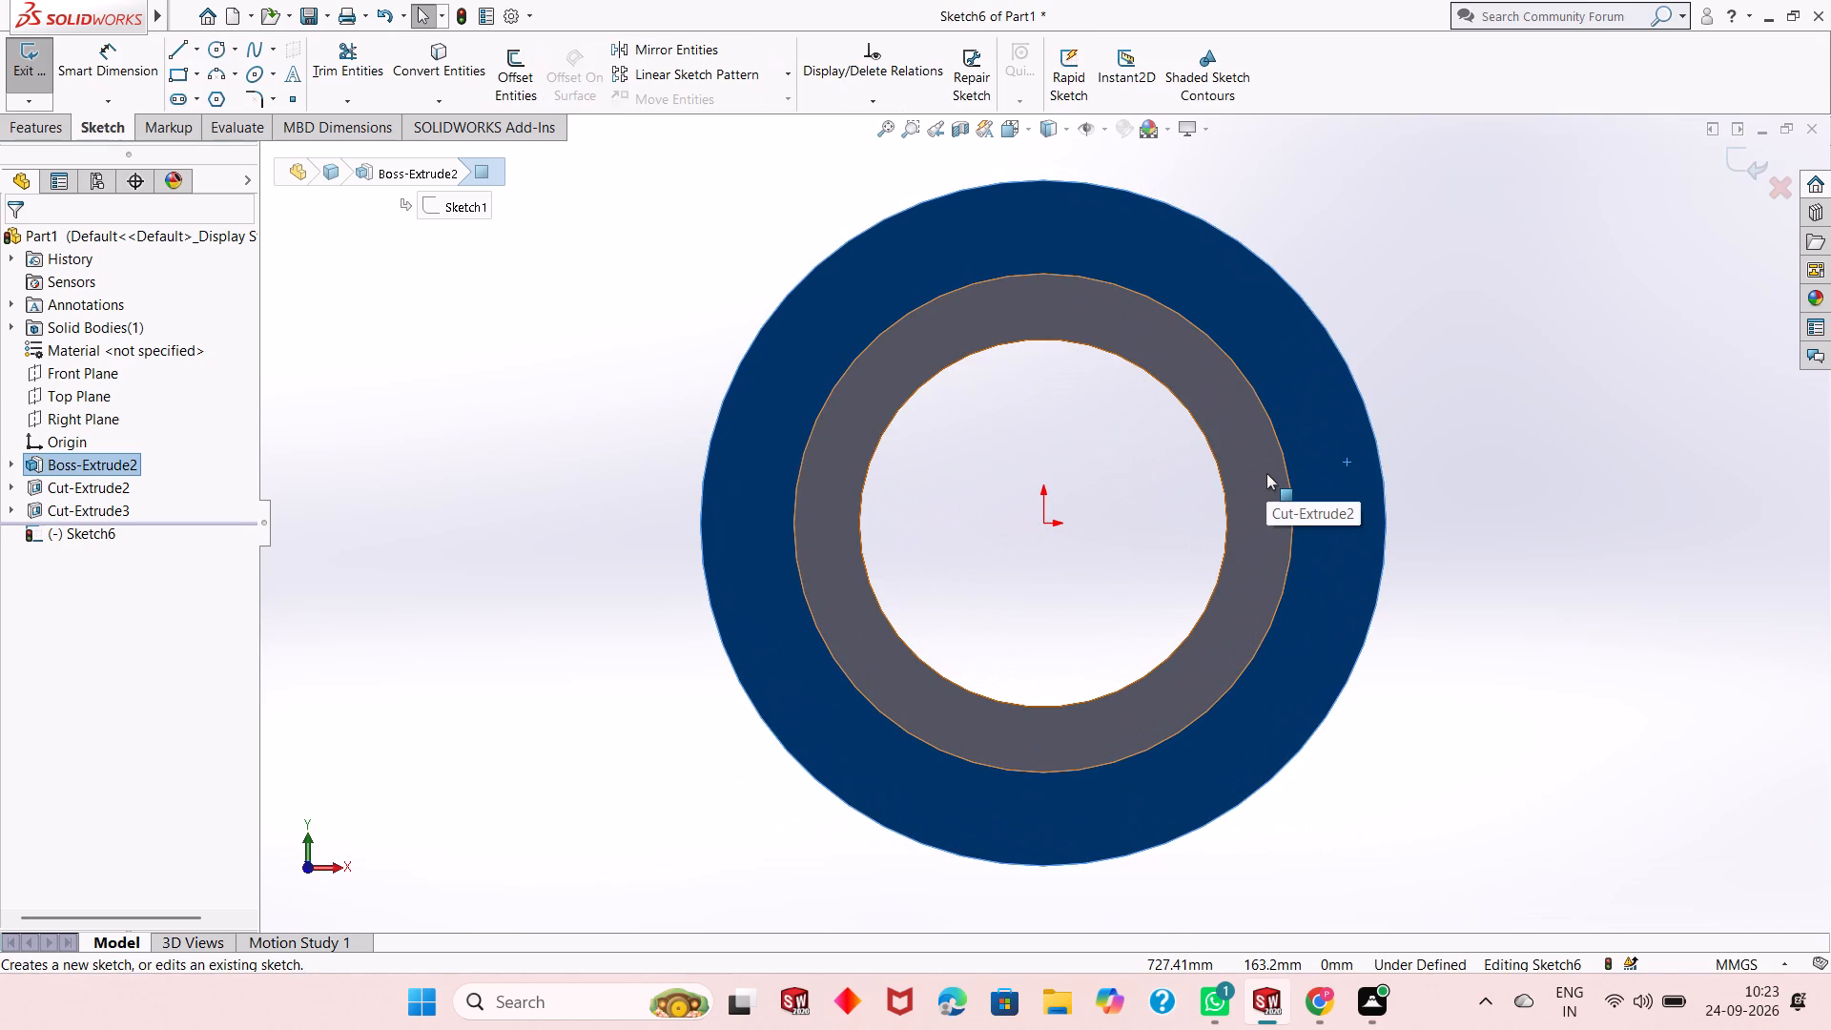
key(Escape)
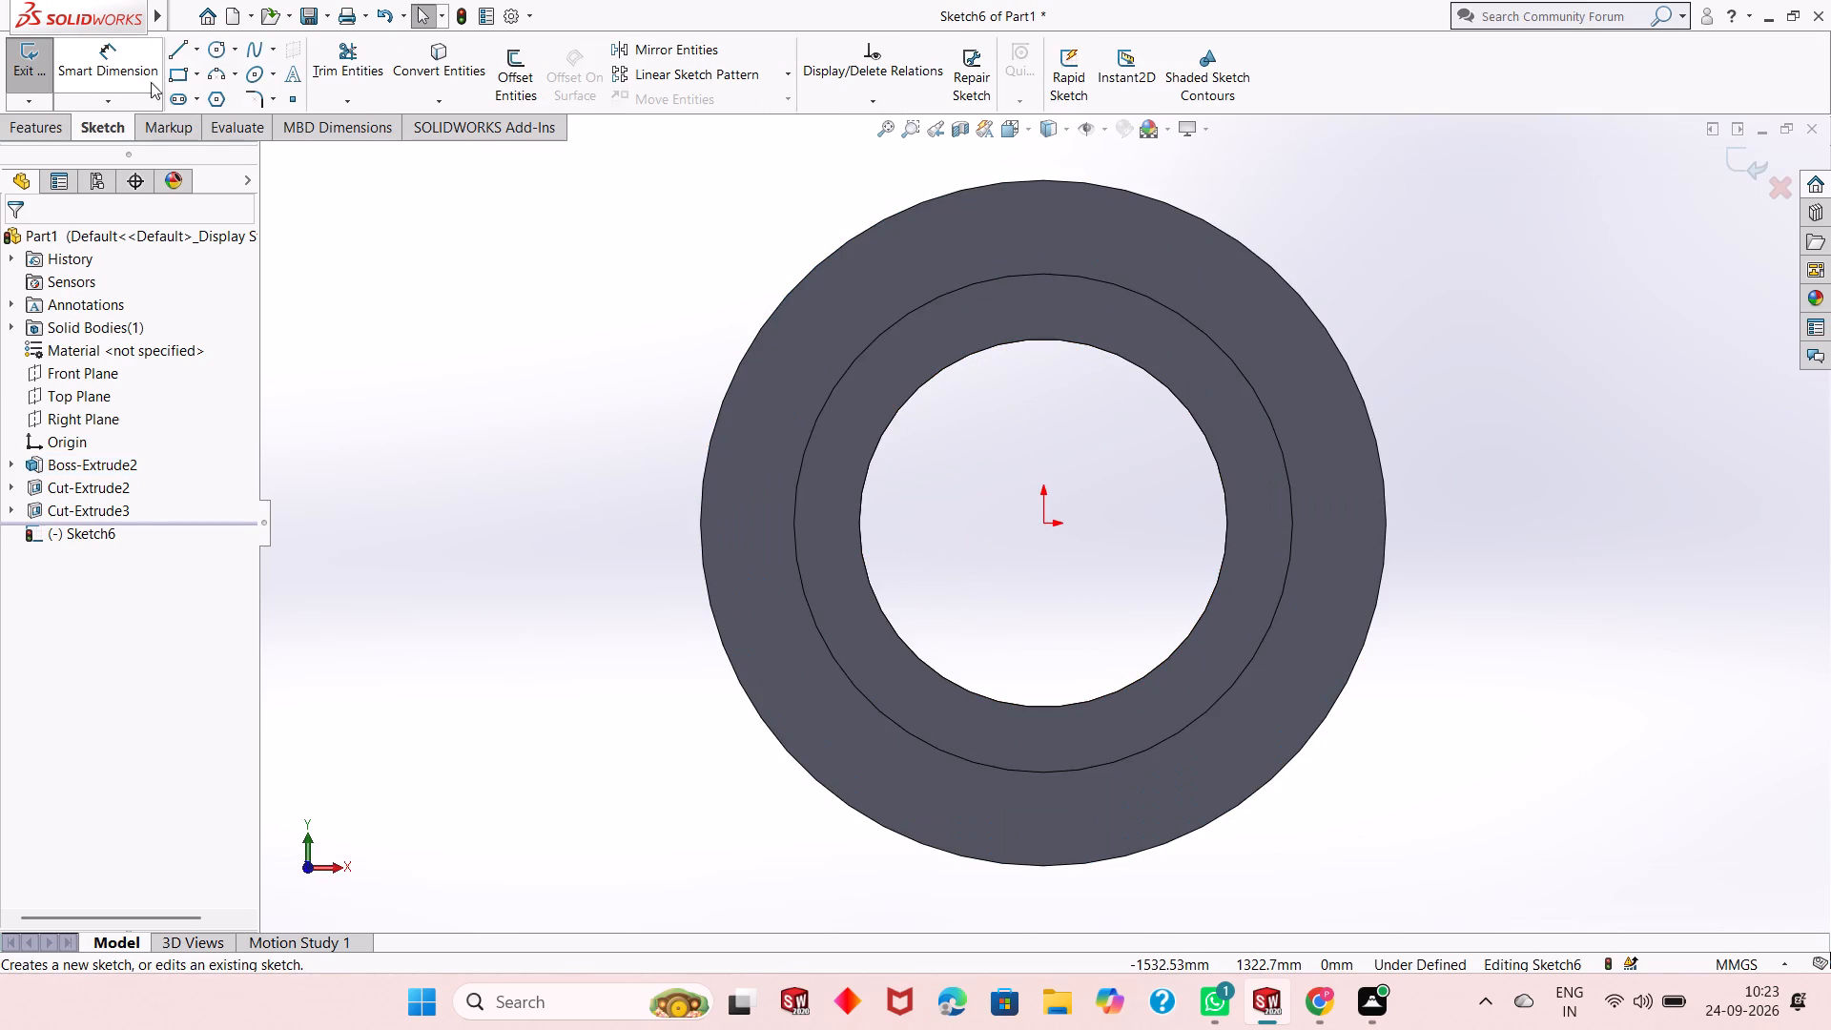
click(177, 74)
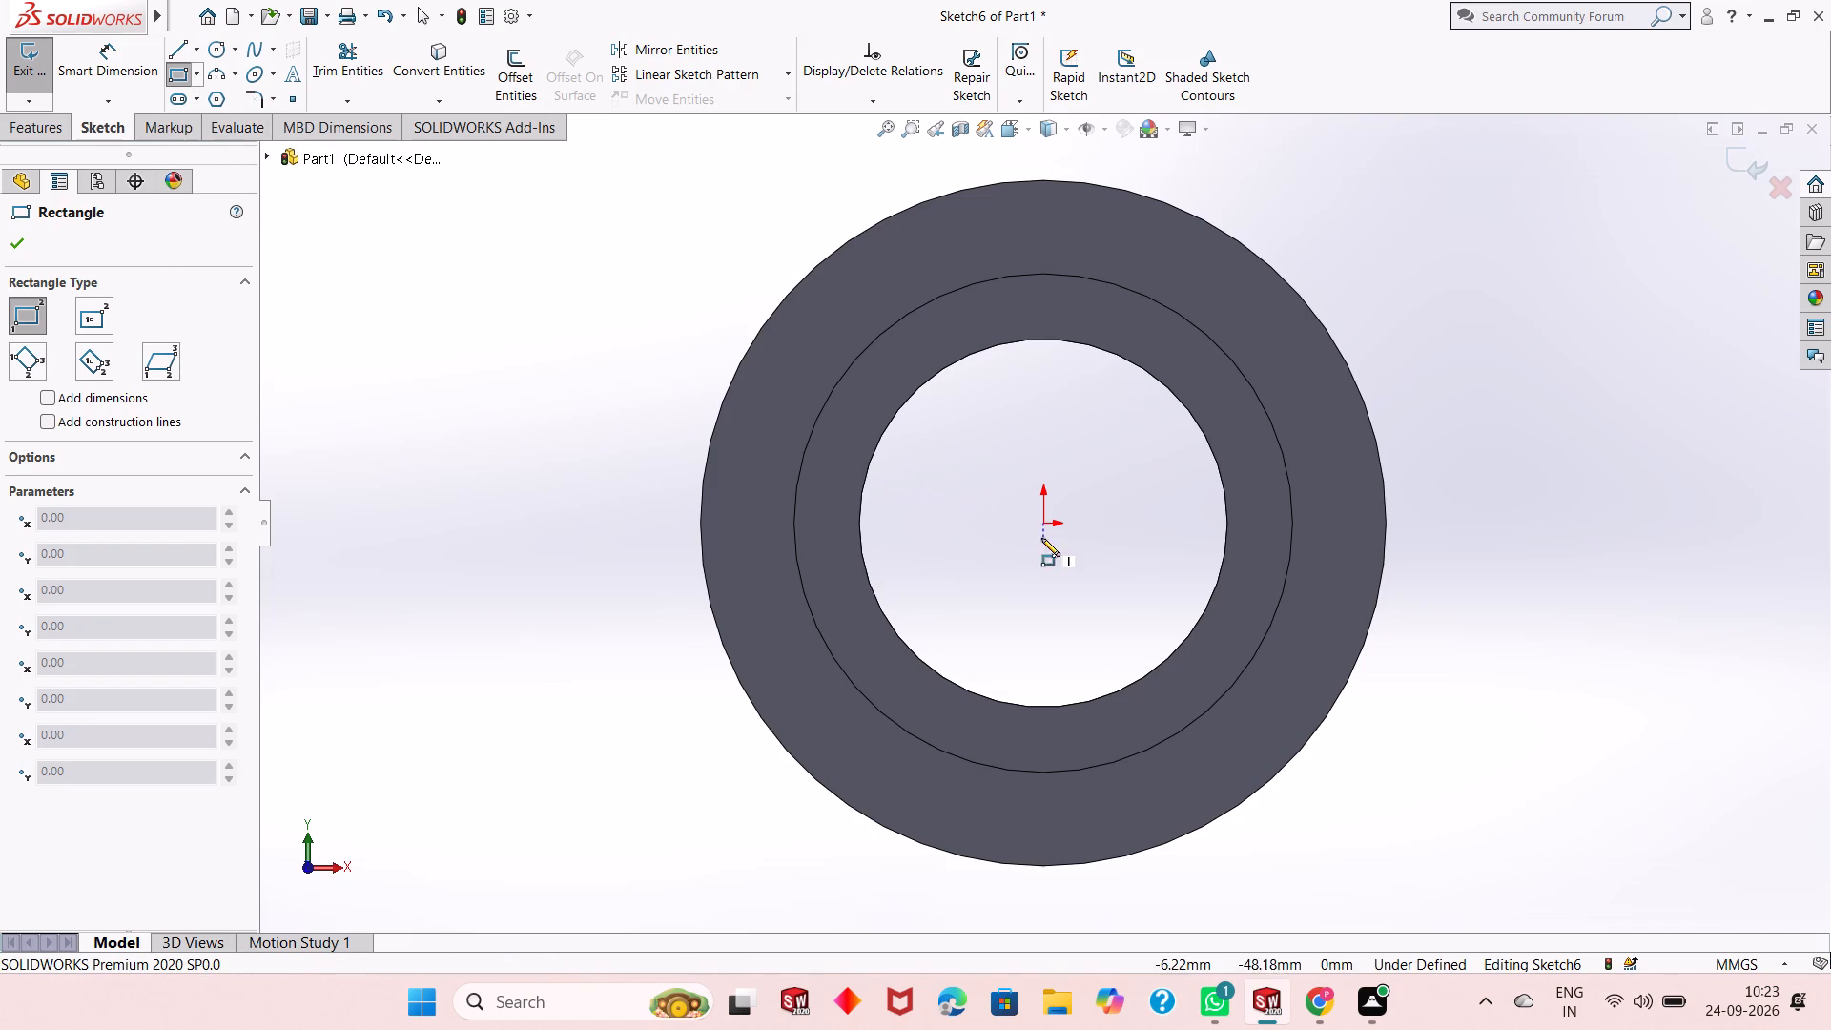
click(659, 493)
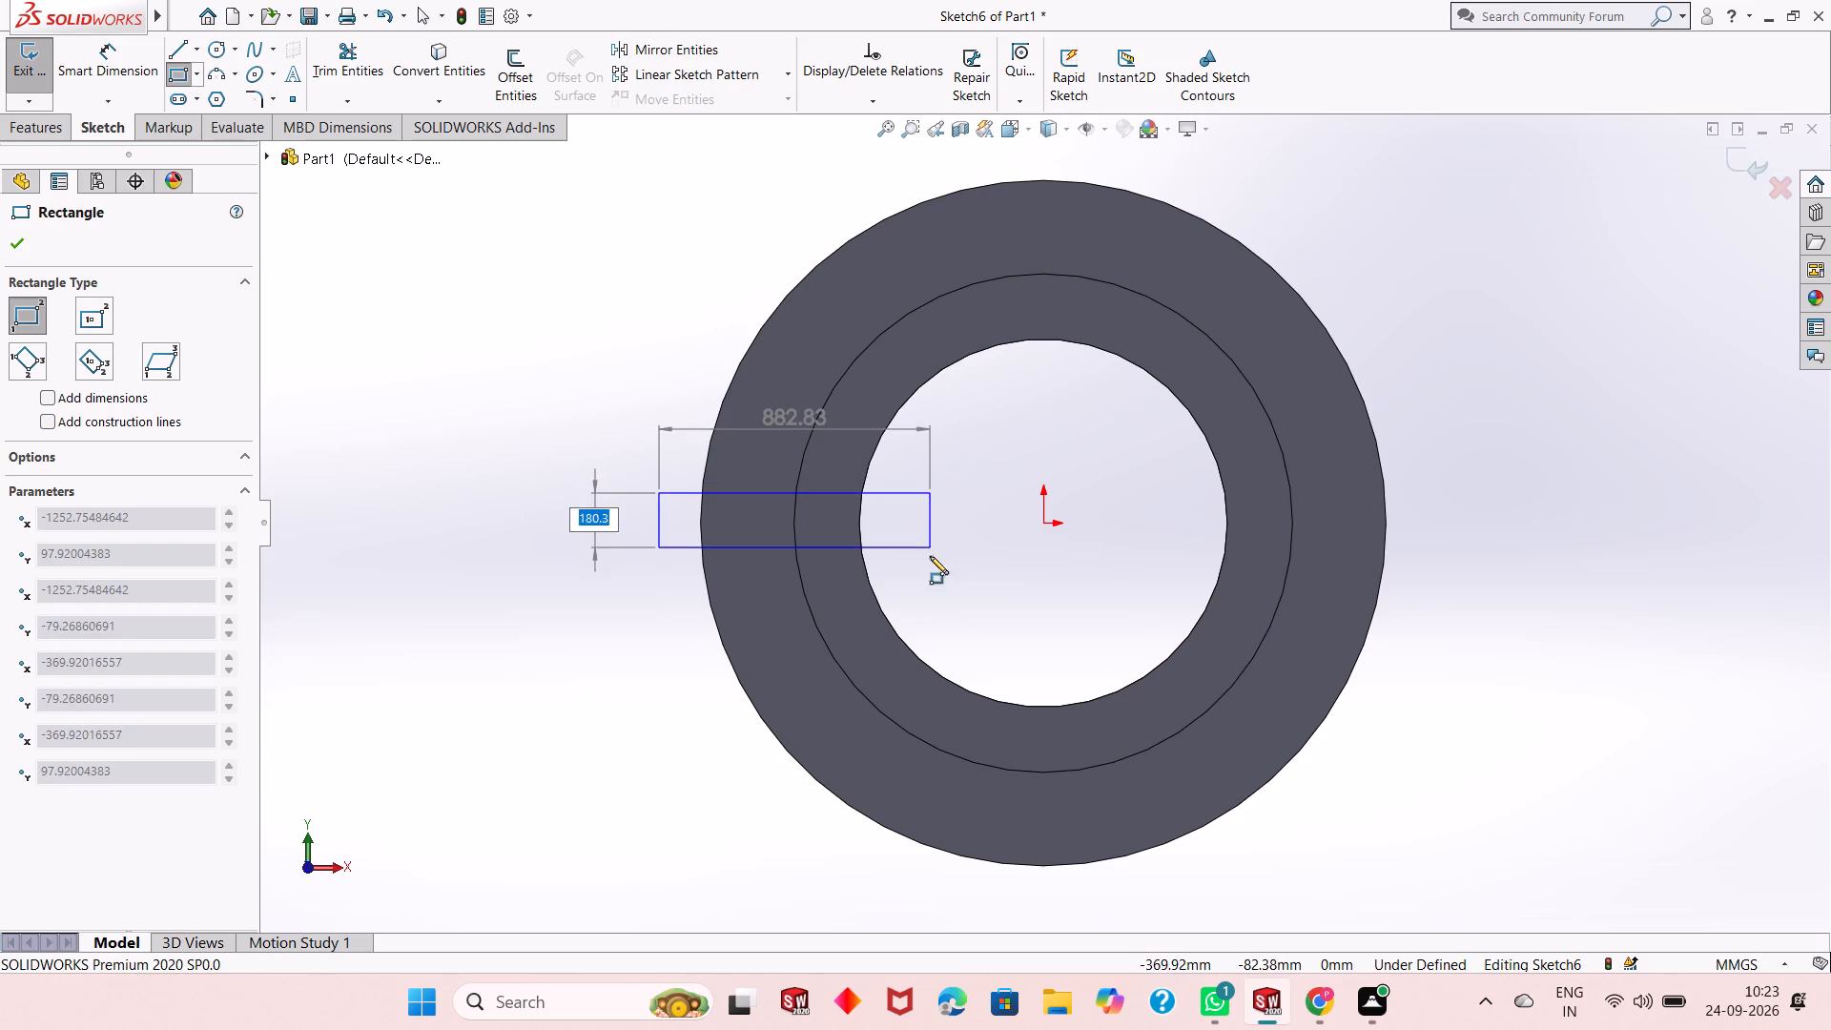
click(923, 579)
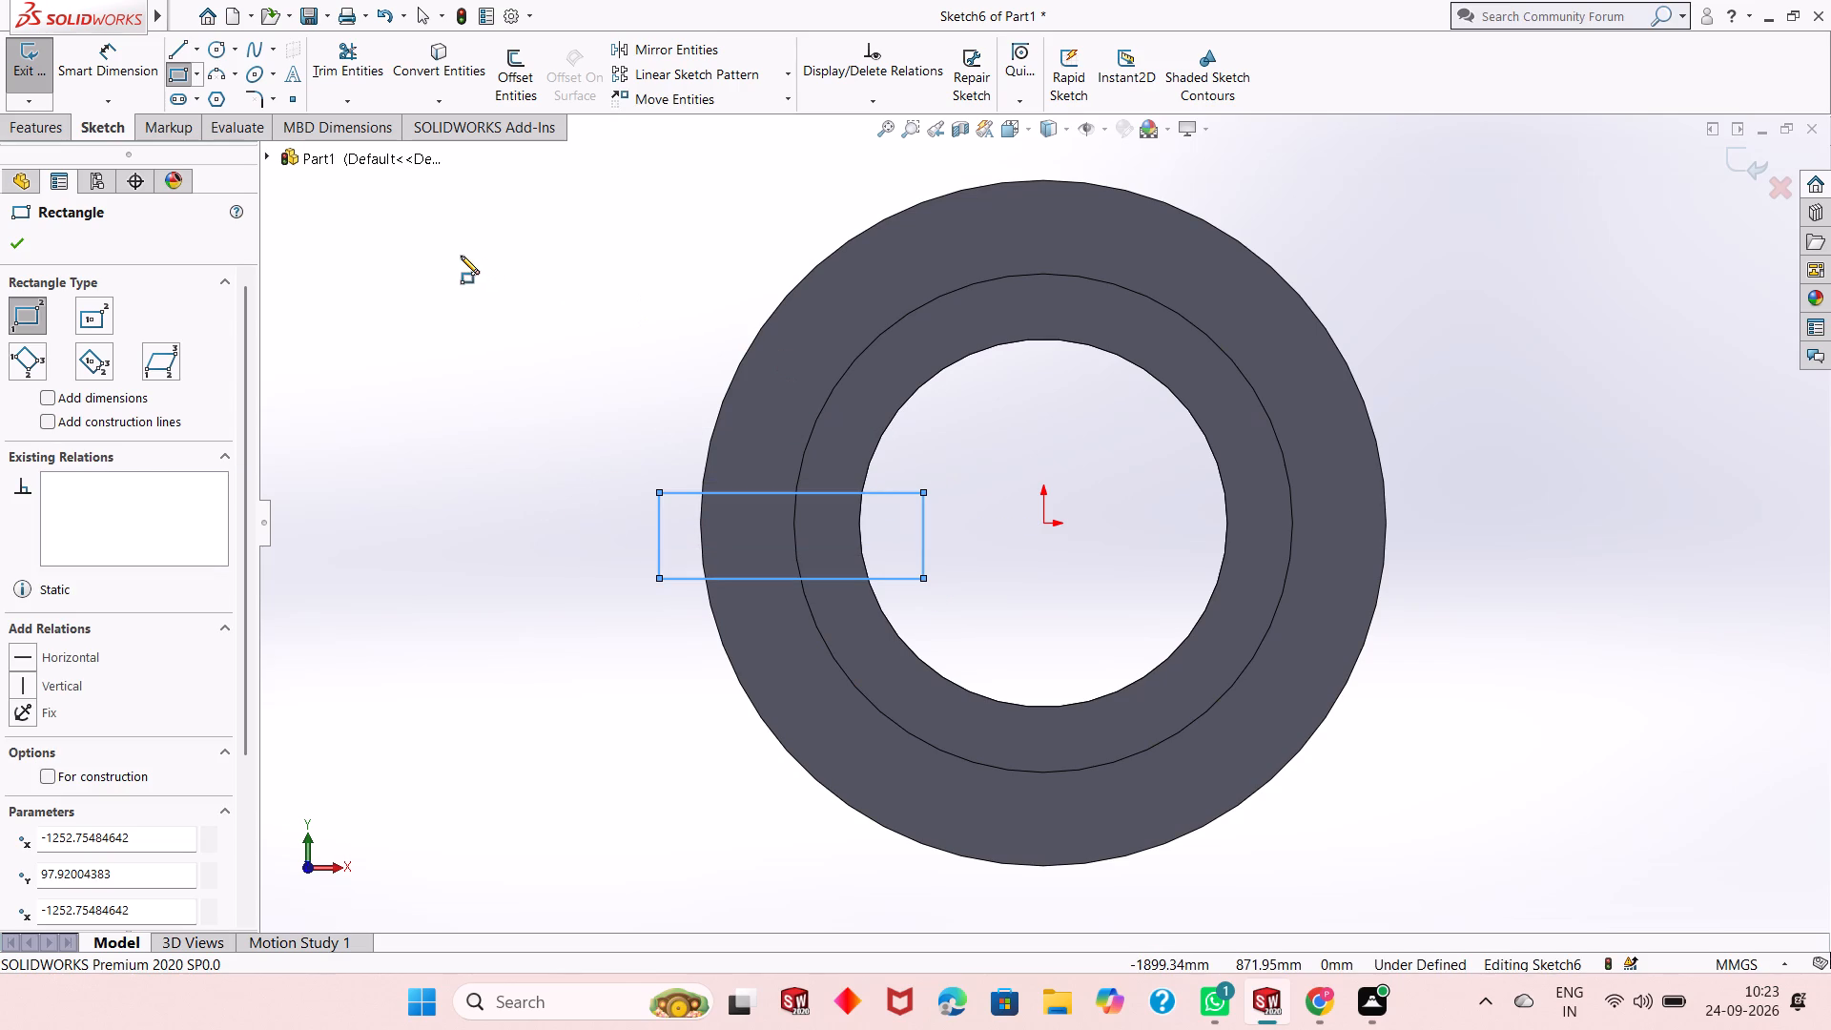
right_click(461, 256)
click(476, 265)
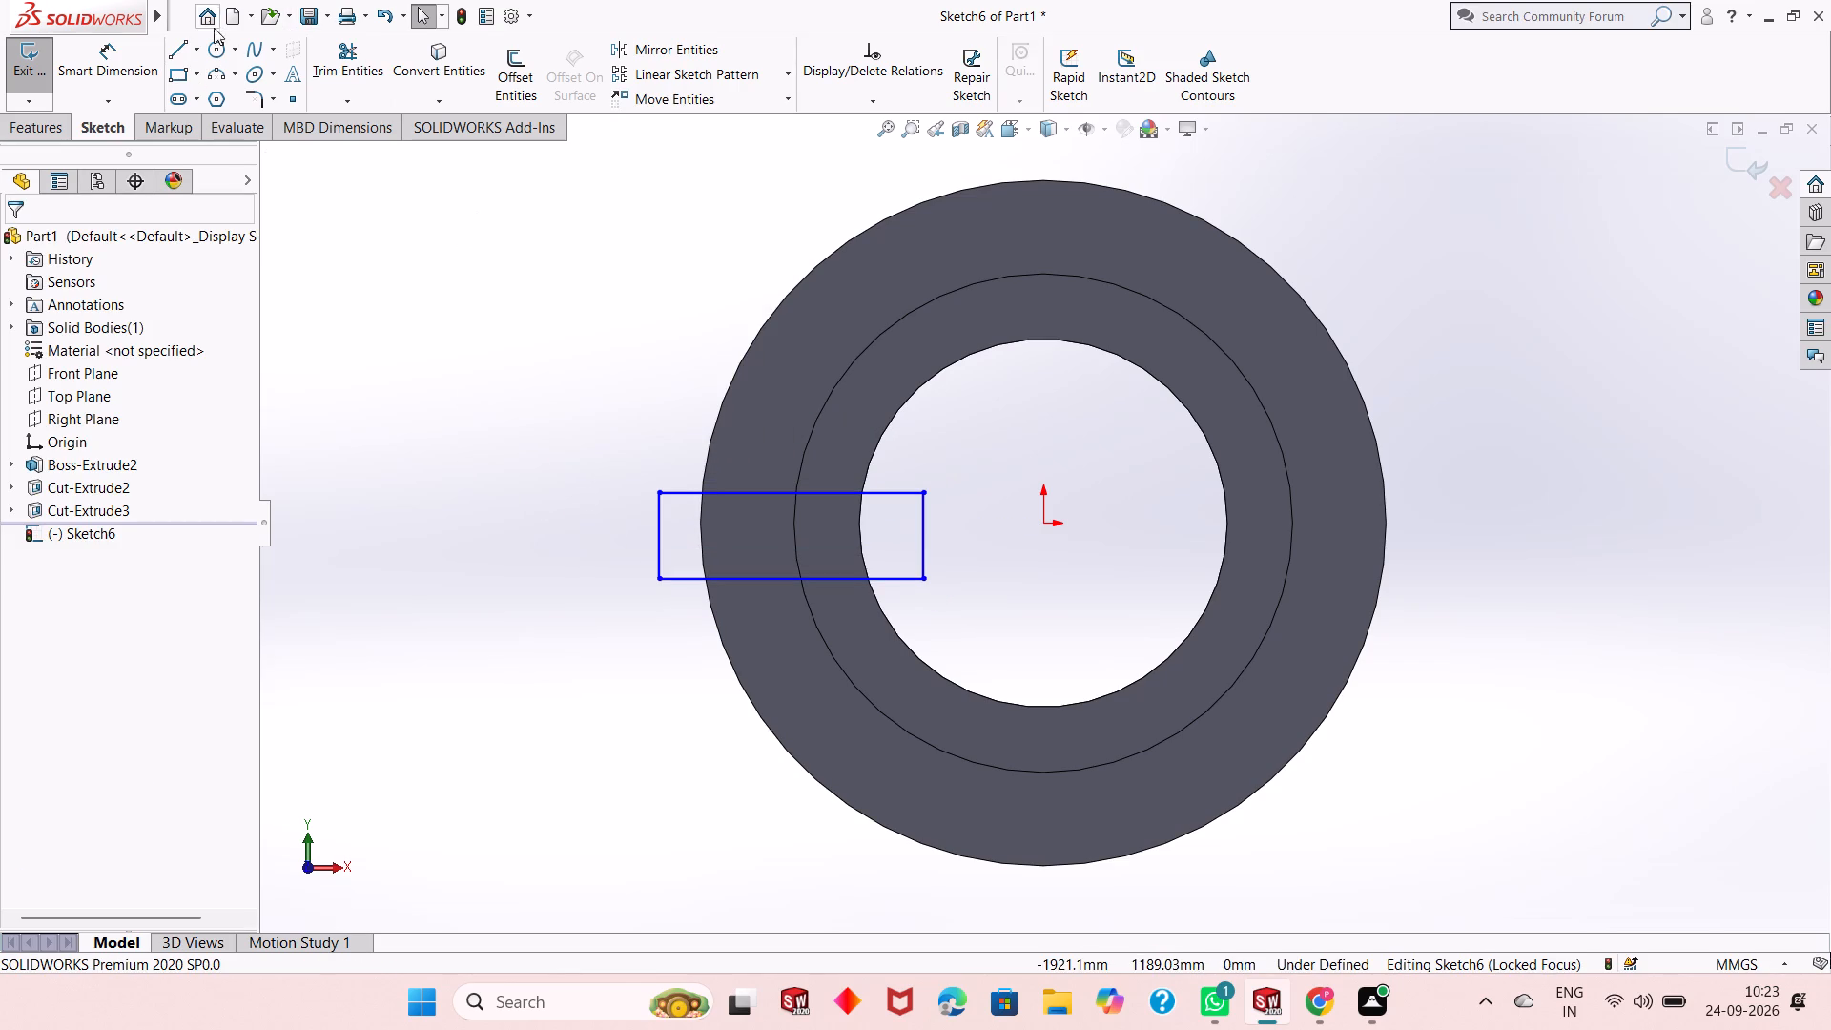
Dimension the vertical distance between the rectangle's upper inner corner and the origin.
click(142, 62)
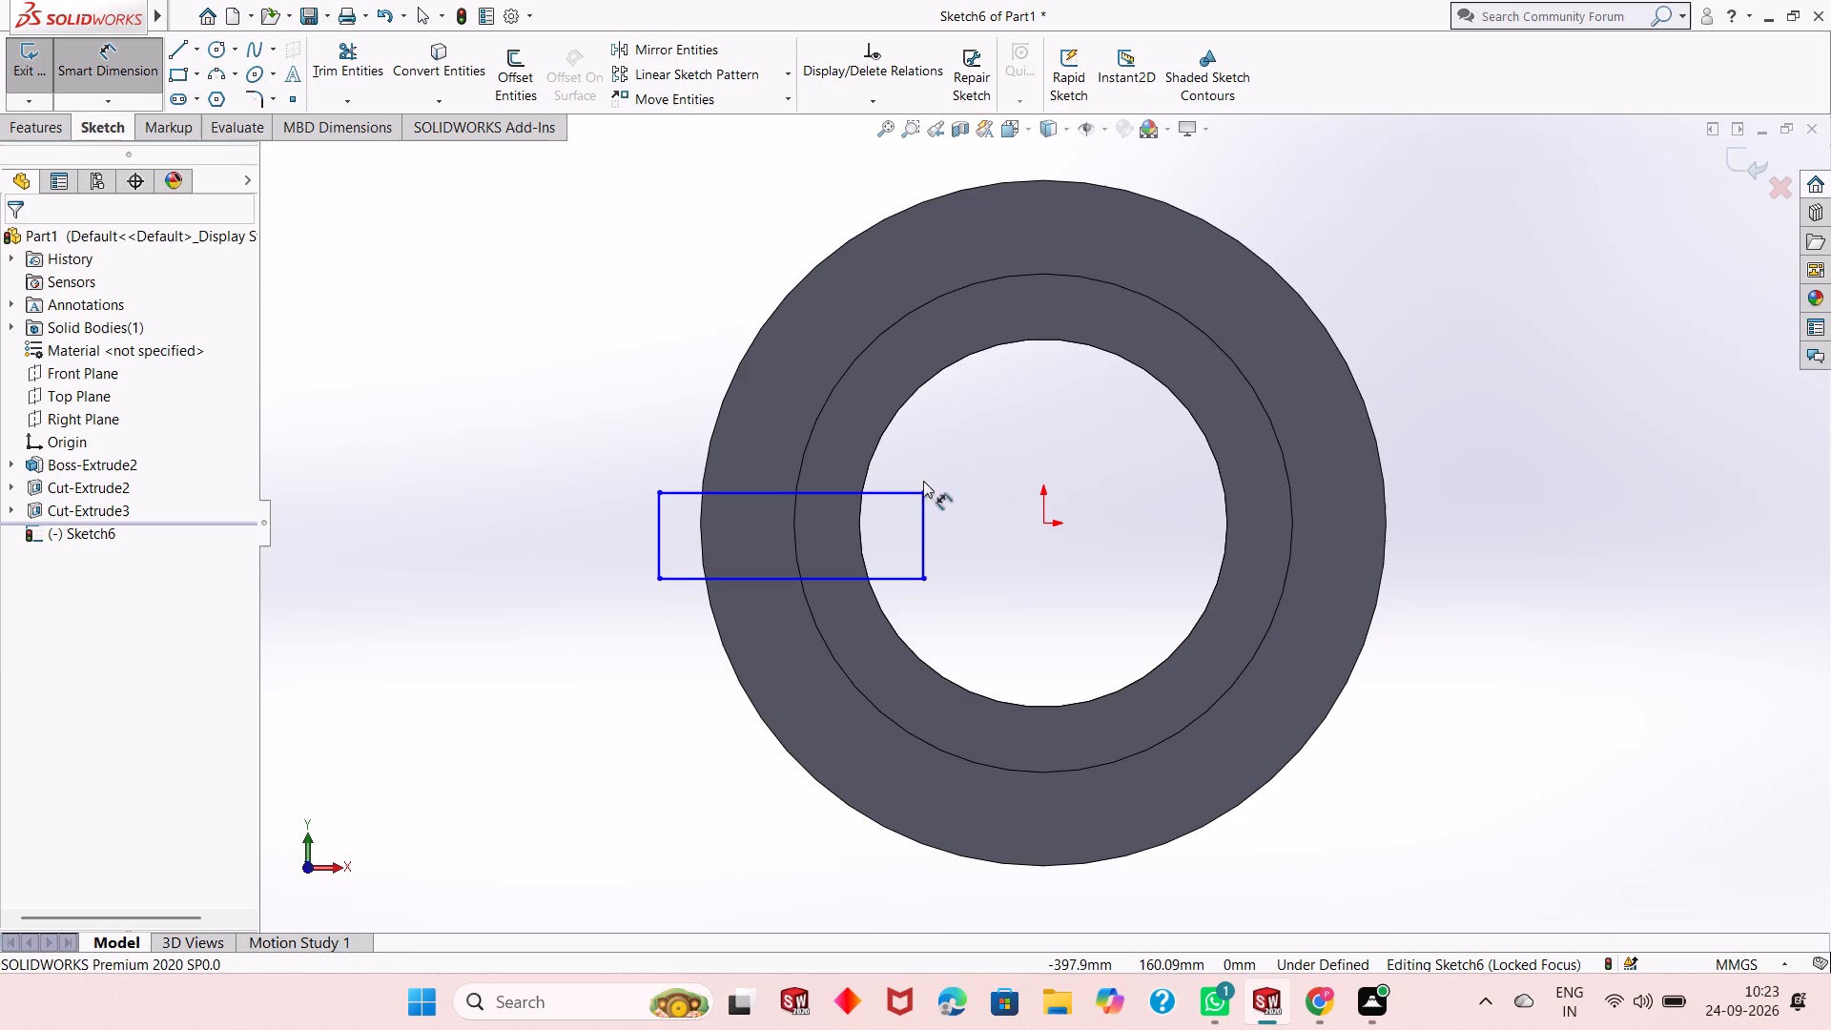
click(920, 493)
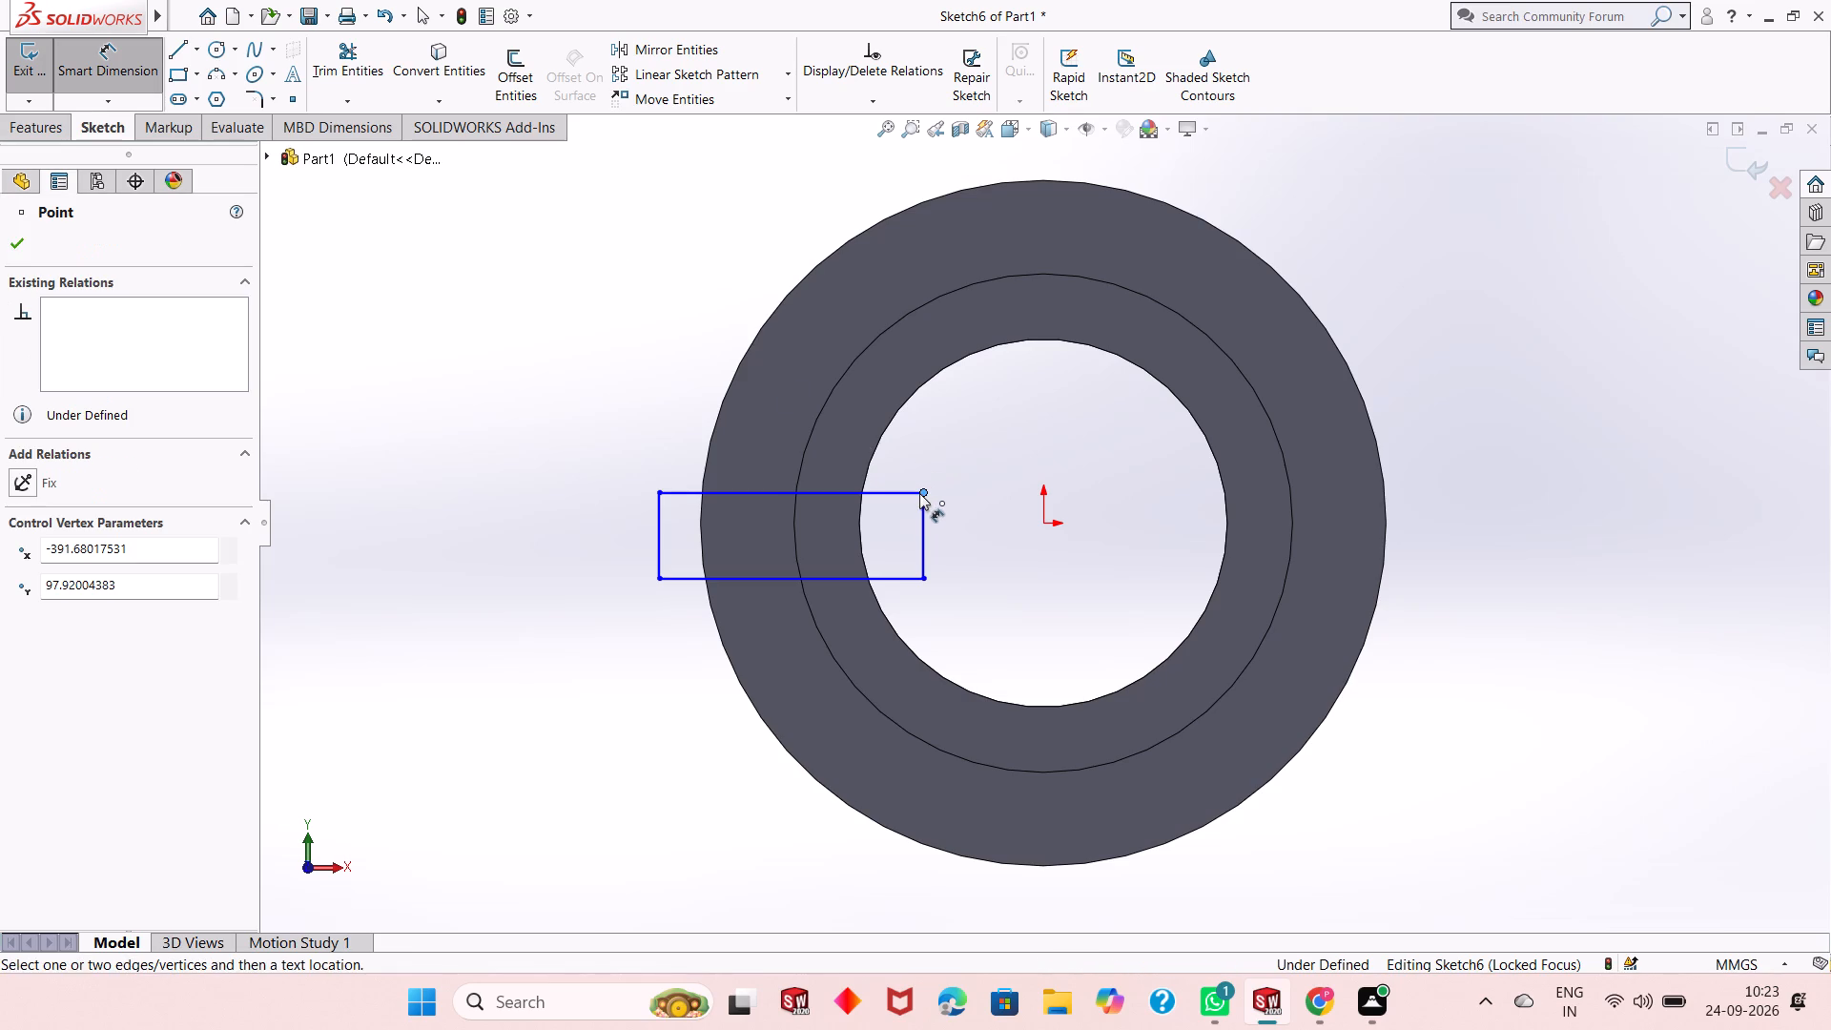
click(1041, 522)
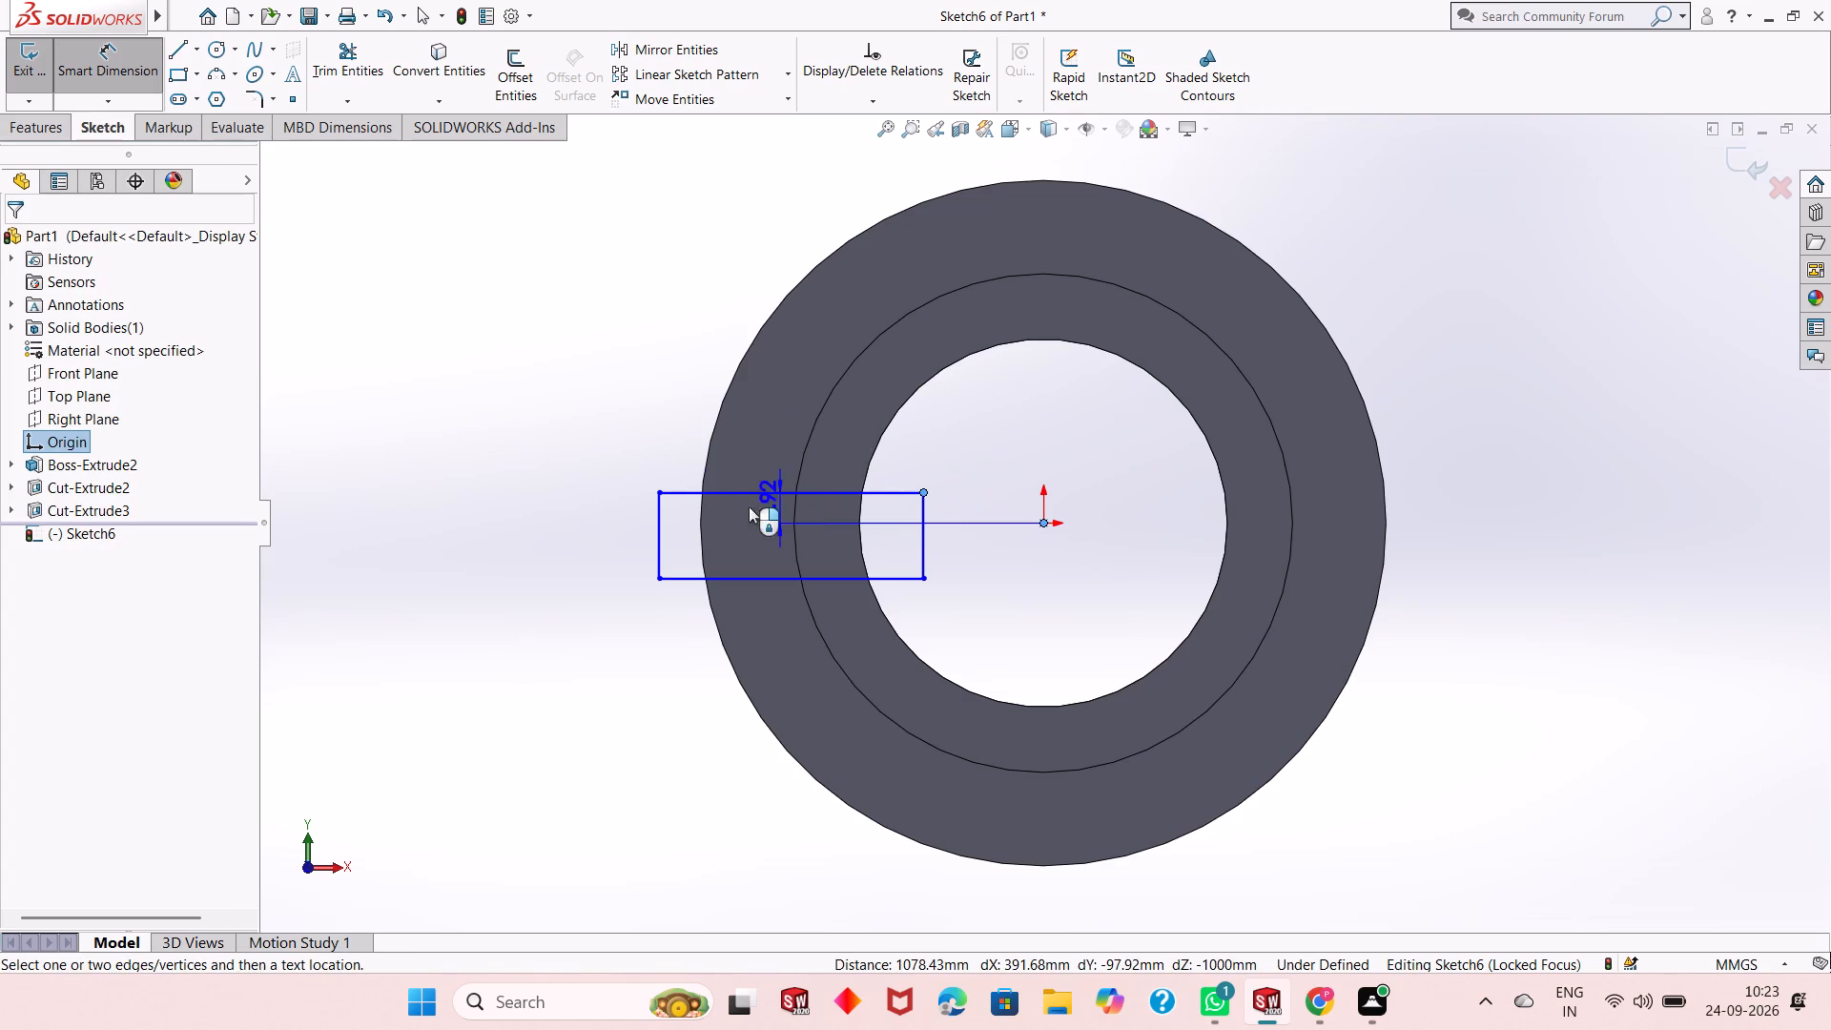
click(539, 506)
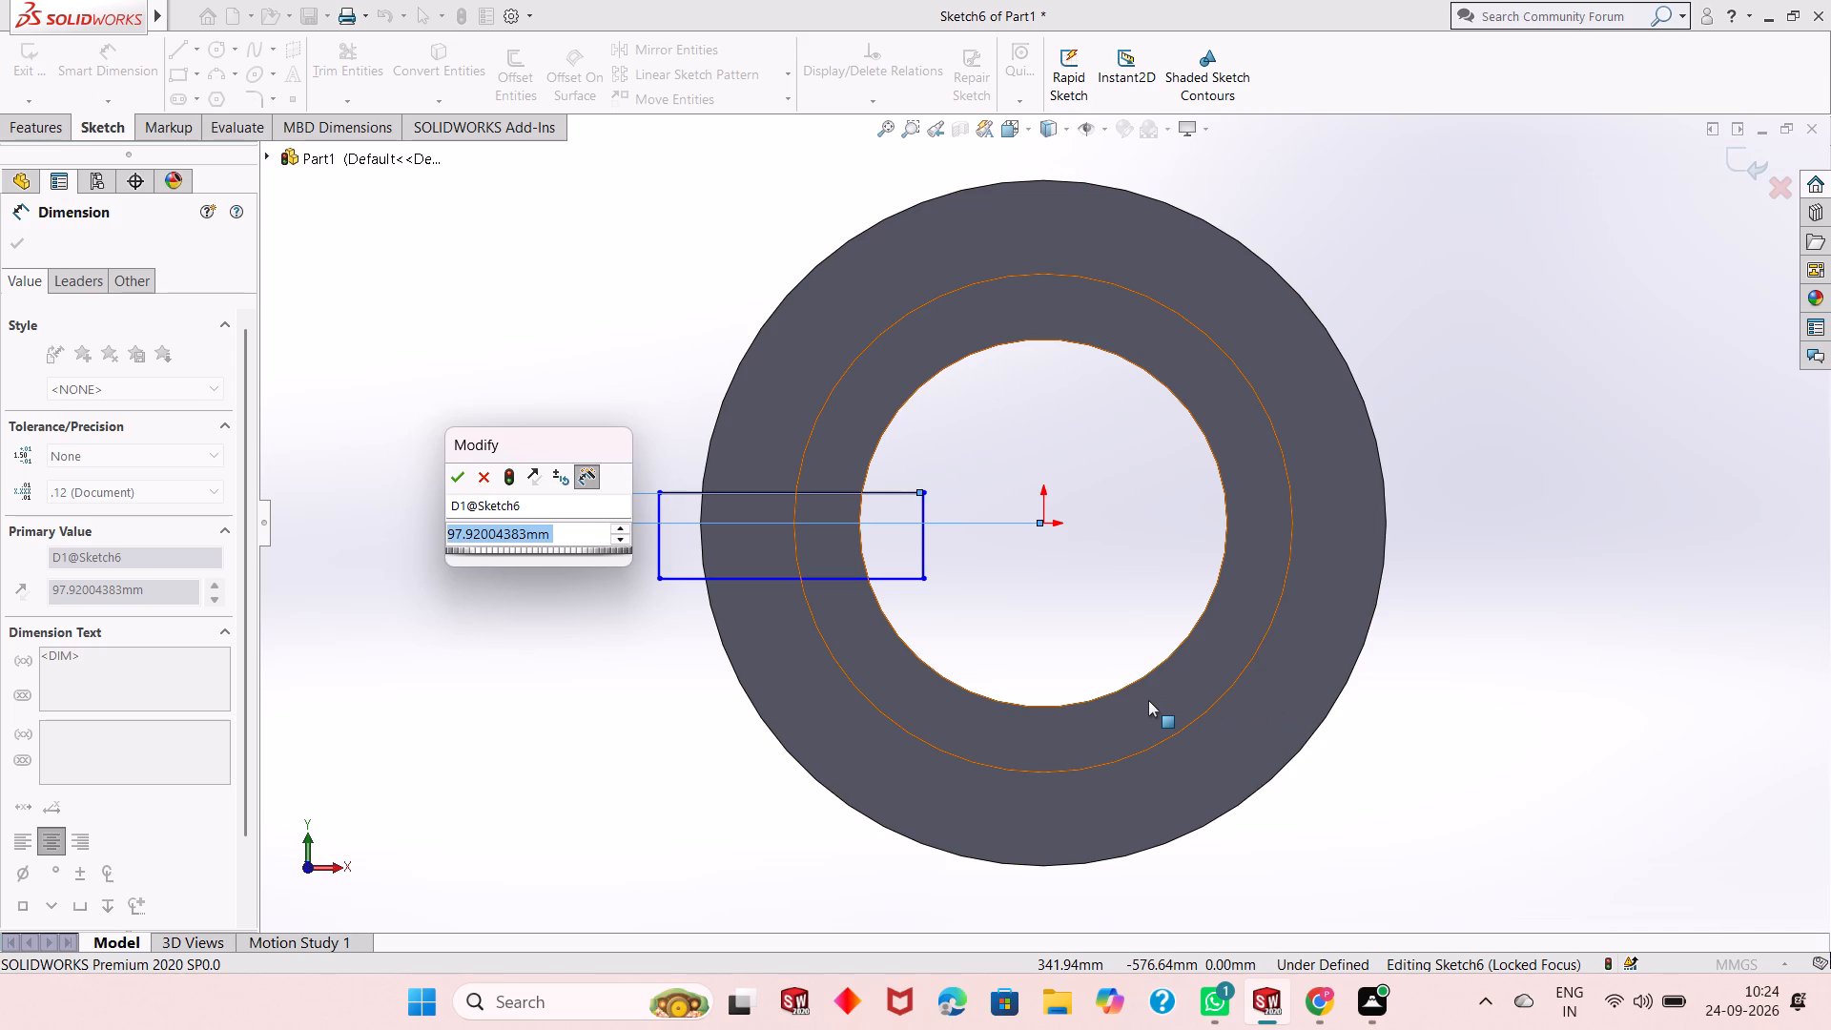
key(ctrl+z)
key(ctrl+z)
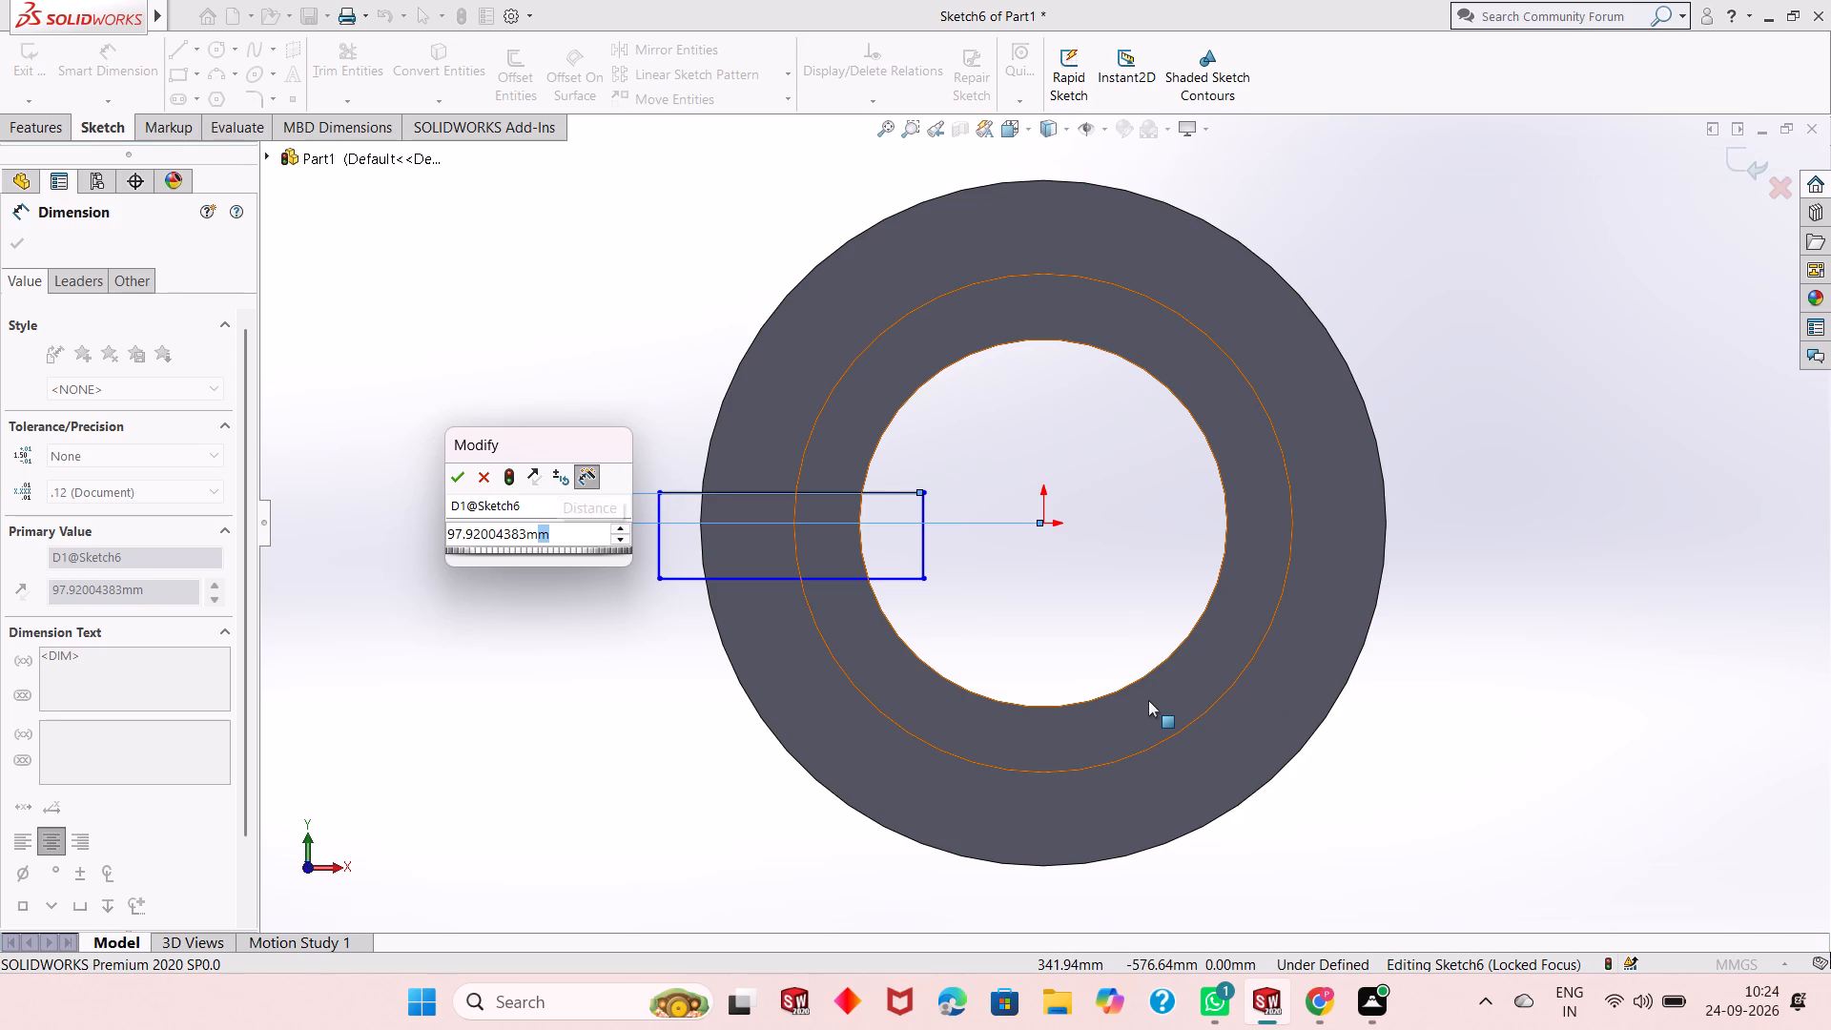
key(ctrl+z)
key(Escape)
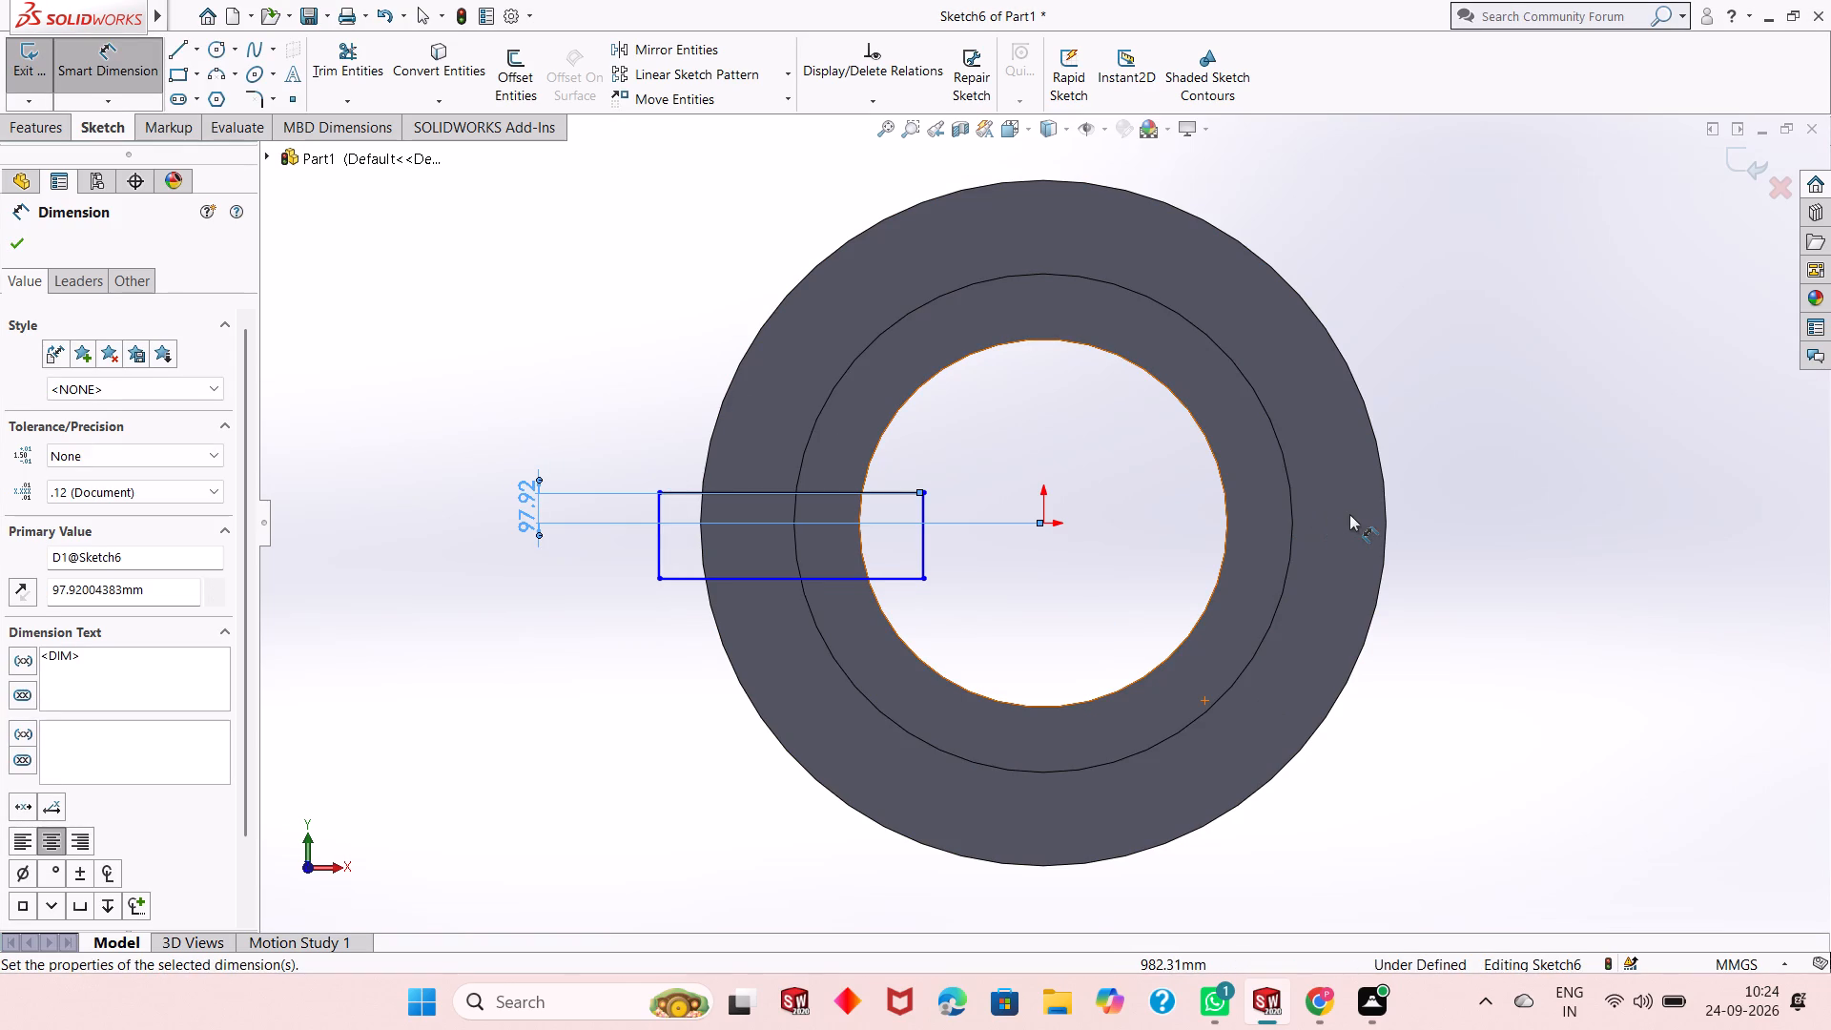
Undo back to the 1625 mm circle sketch on the front face, removing the rectangle sketch, the through bore and the recess cut.
key(ctrl+z)
key(ctrl+z)
key(ctrl+z)
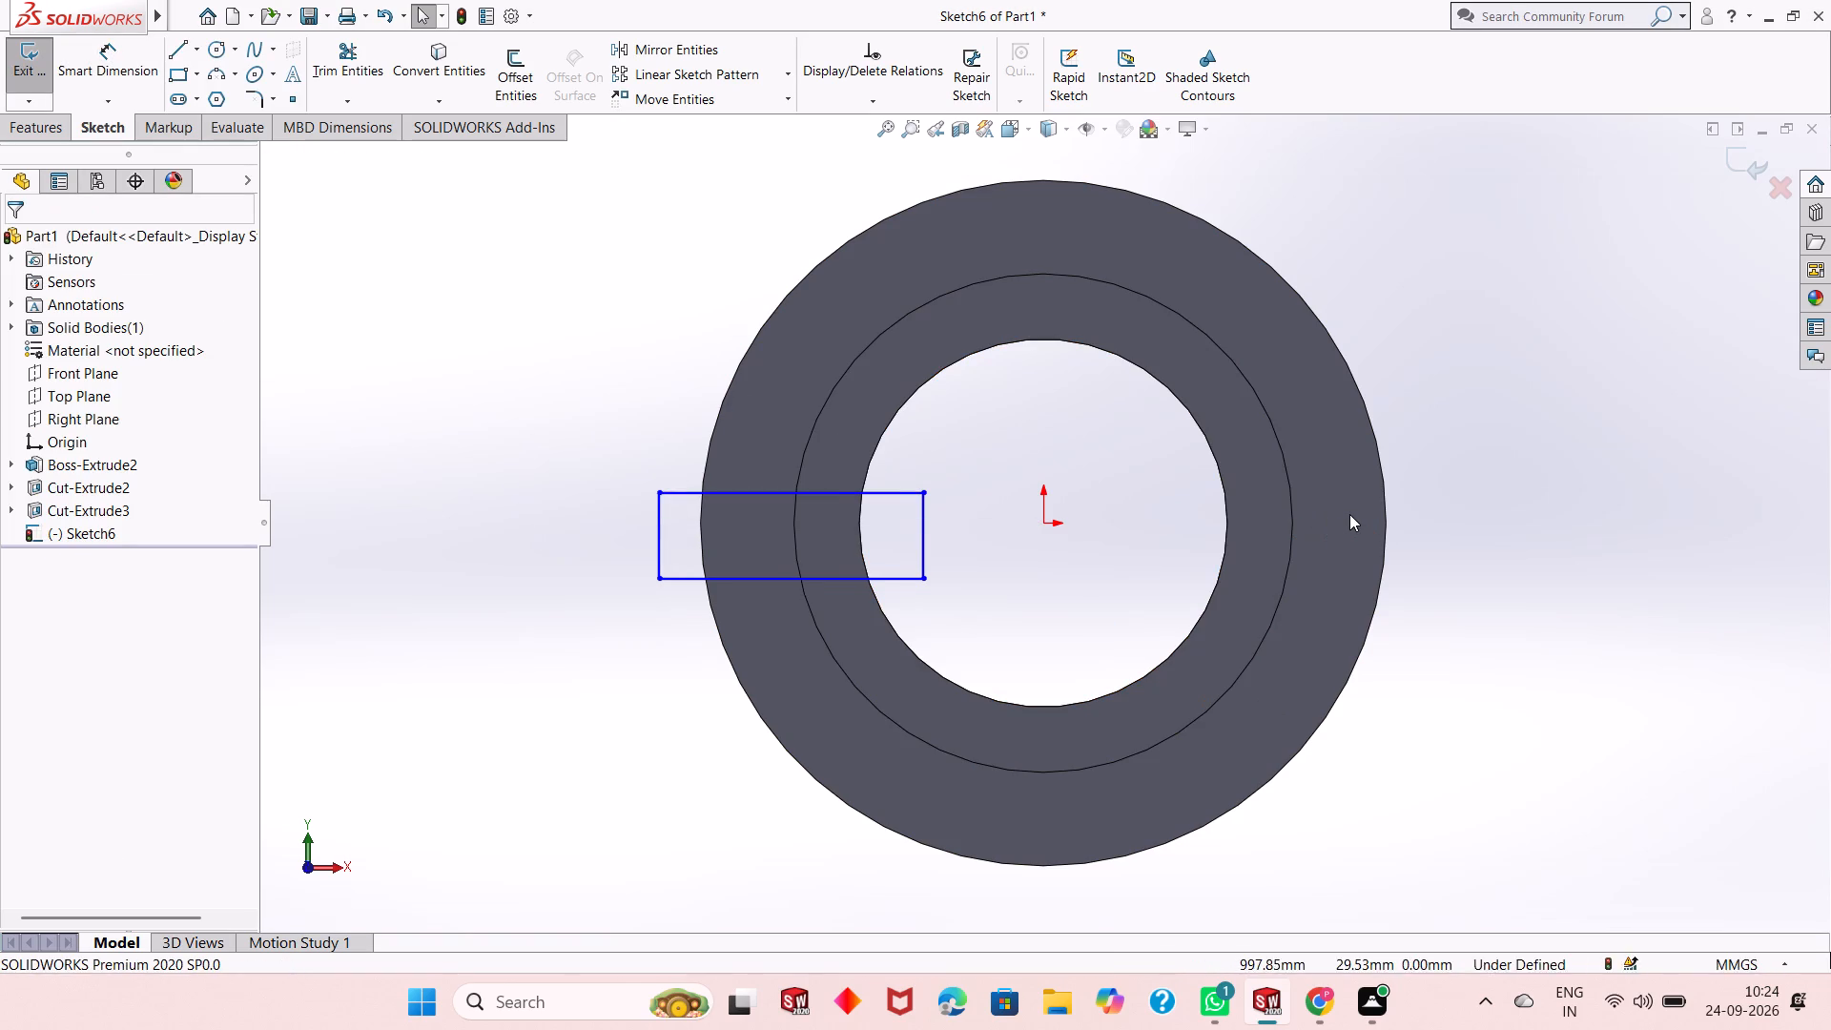
key(ctrl+z)
key(ctrl+z)
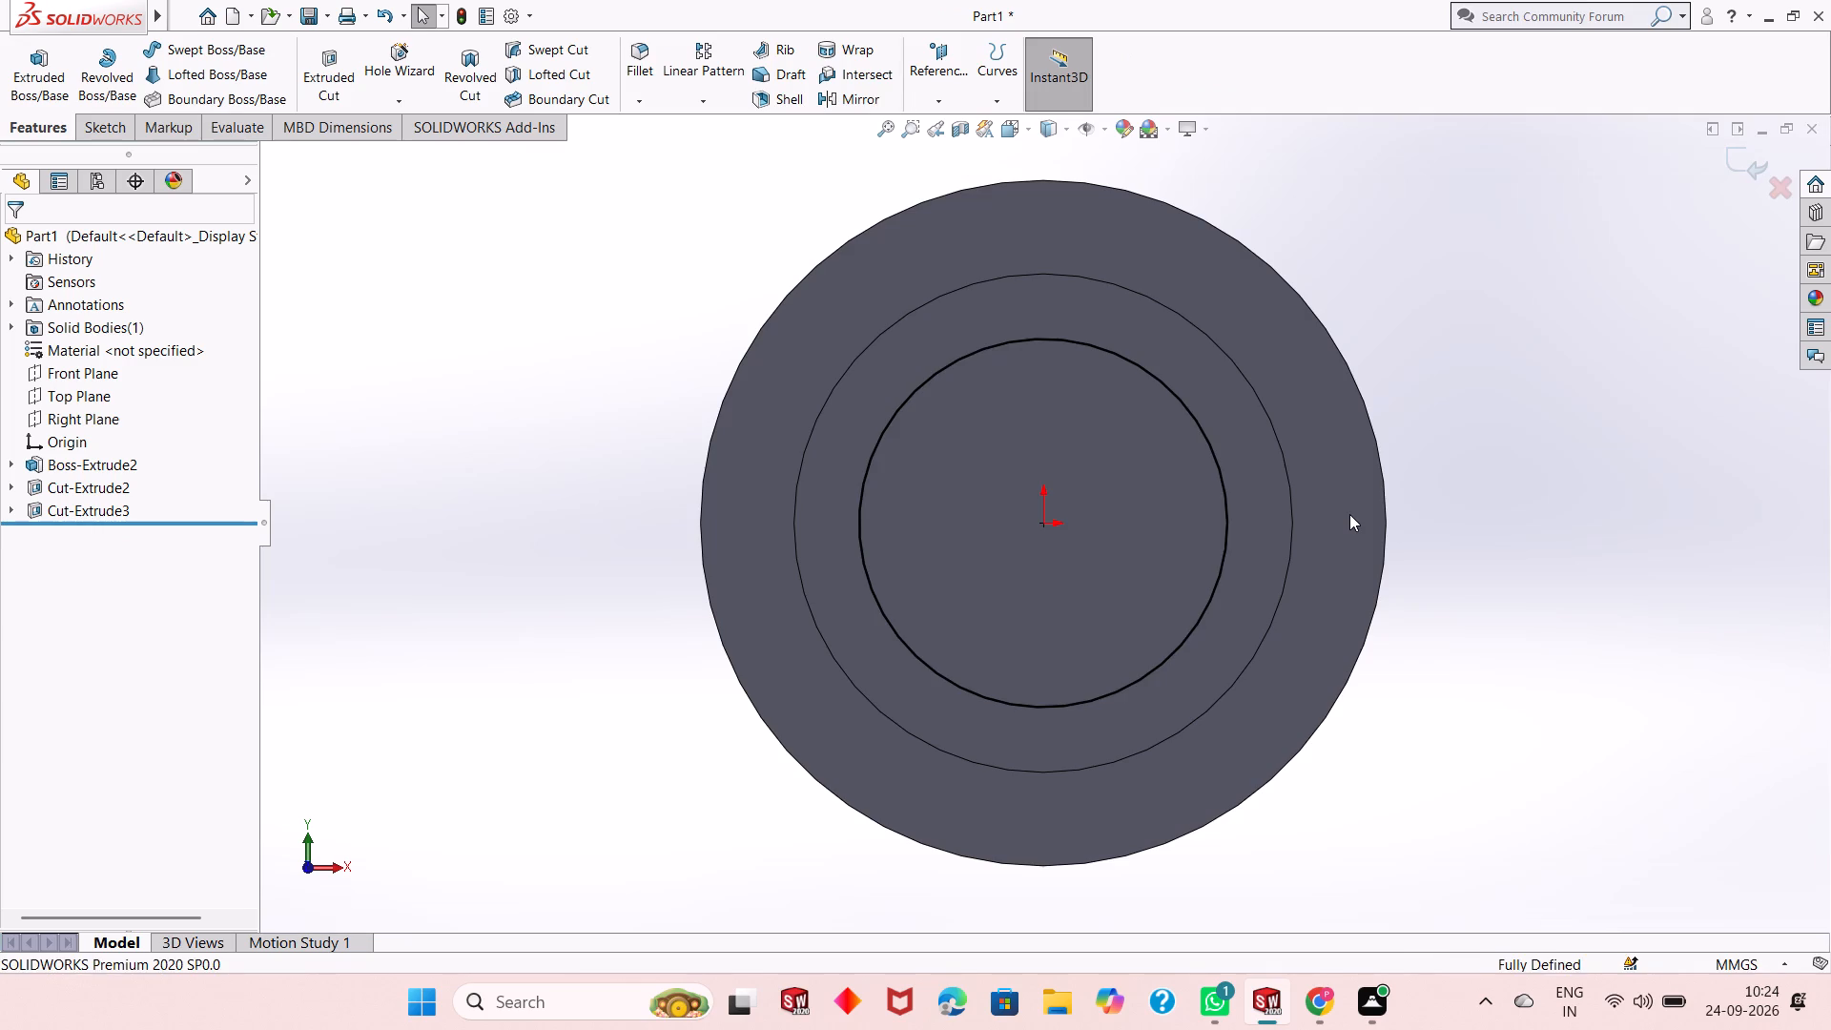
key(ctrl+z)
key(ctrl+z)
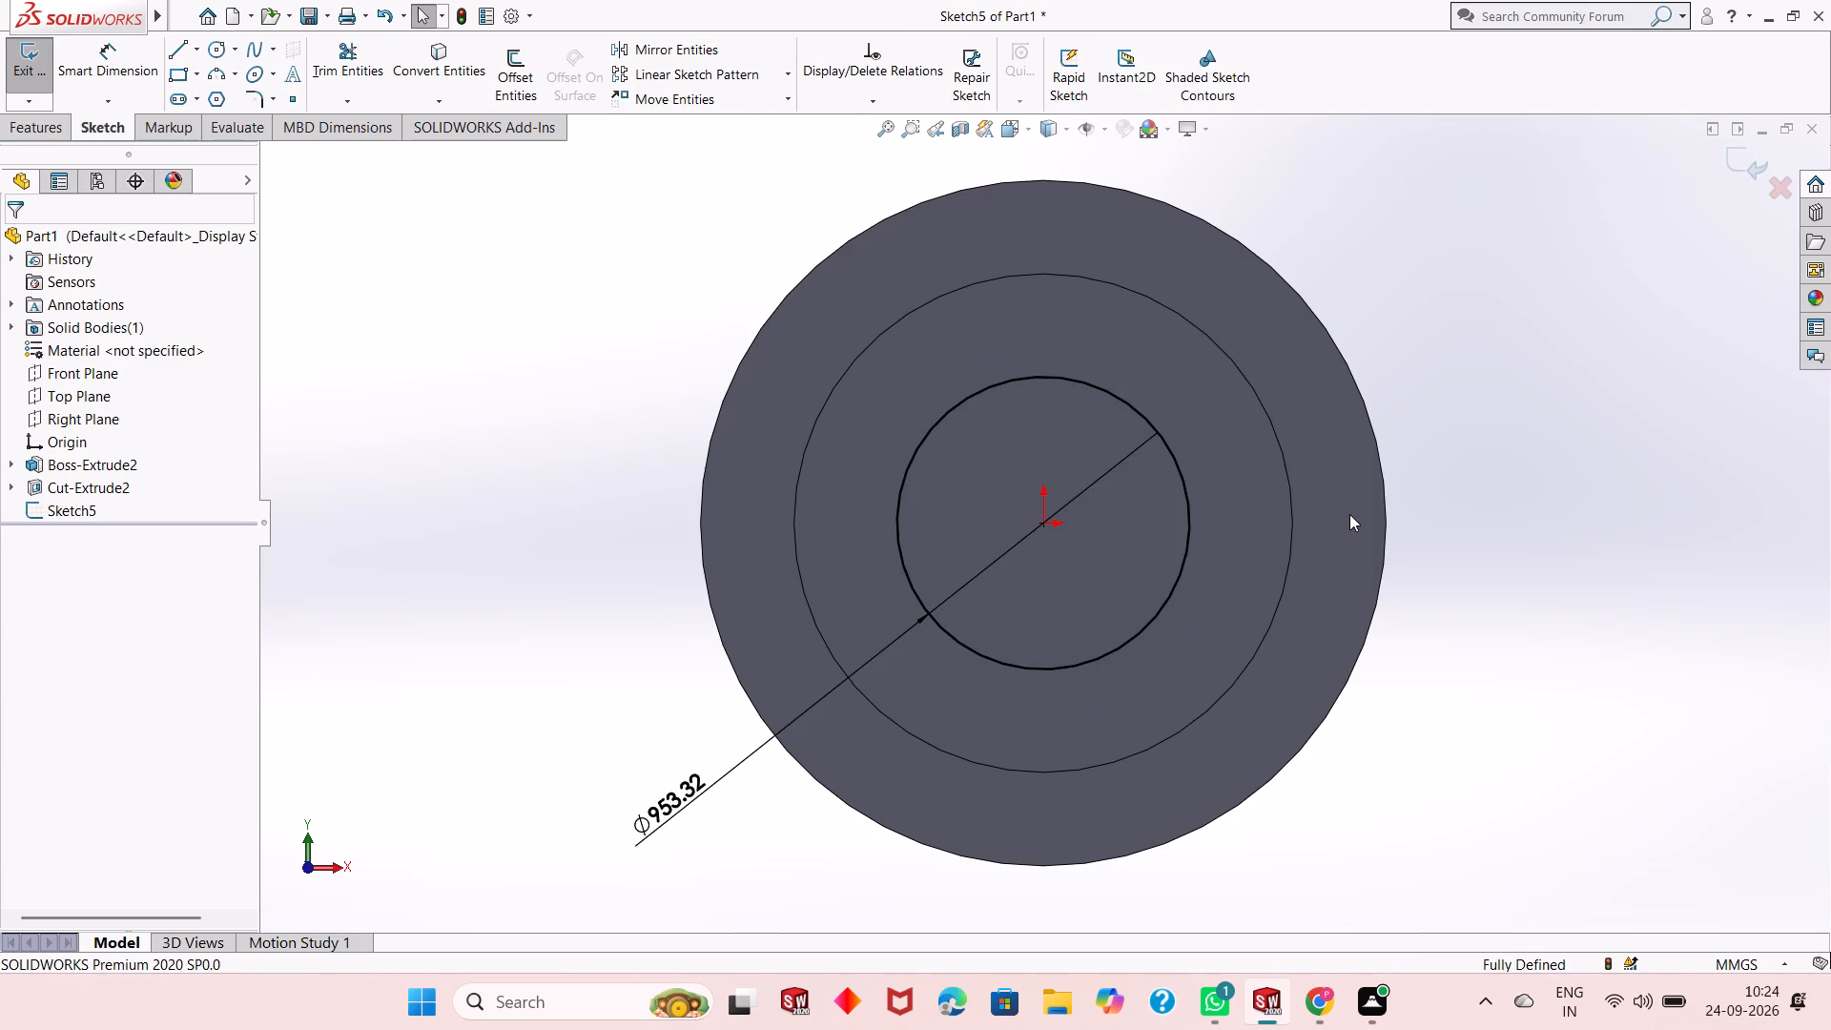
key(ctrl+z)
key(ctrl+z)
key(ctrl+z)
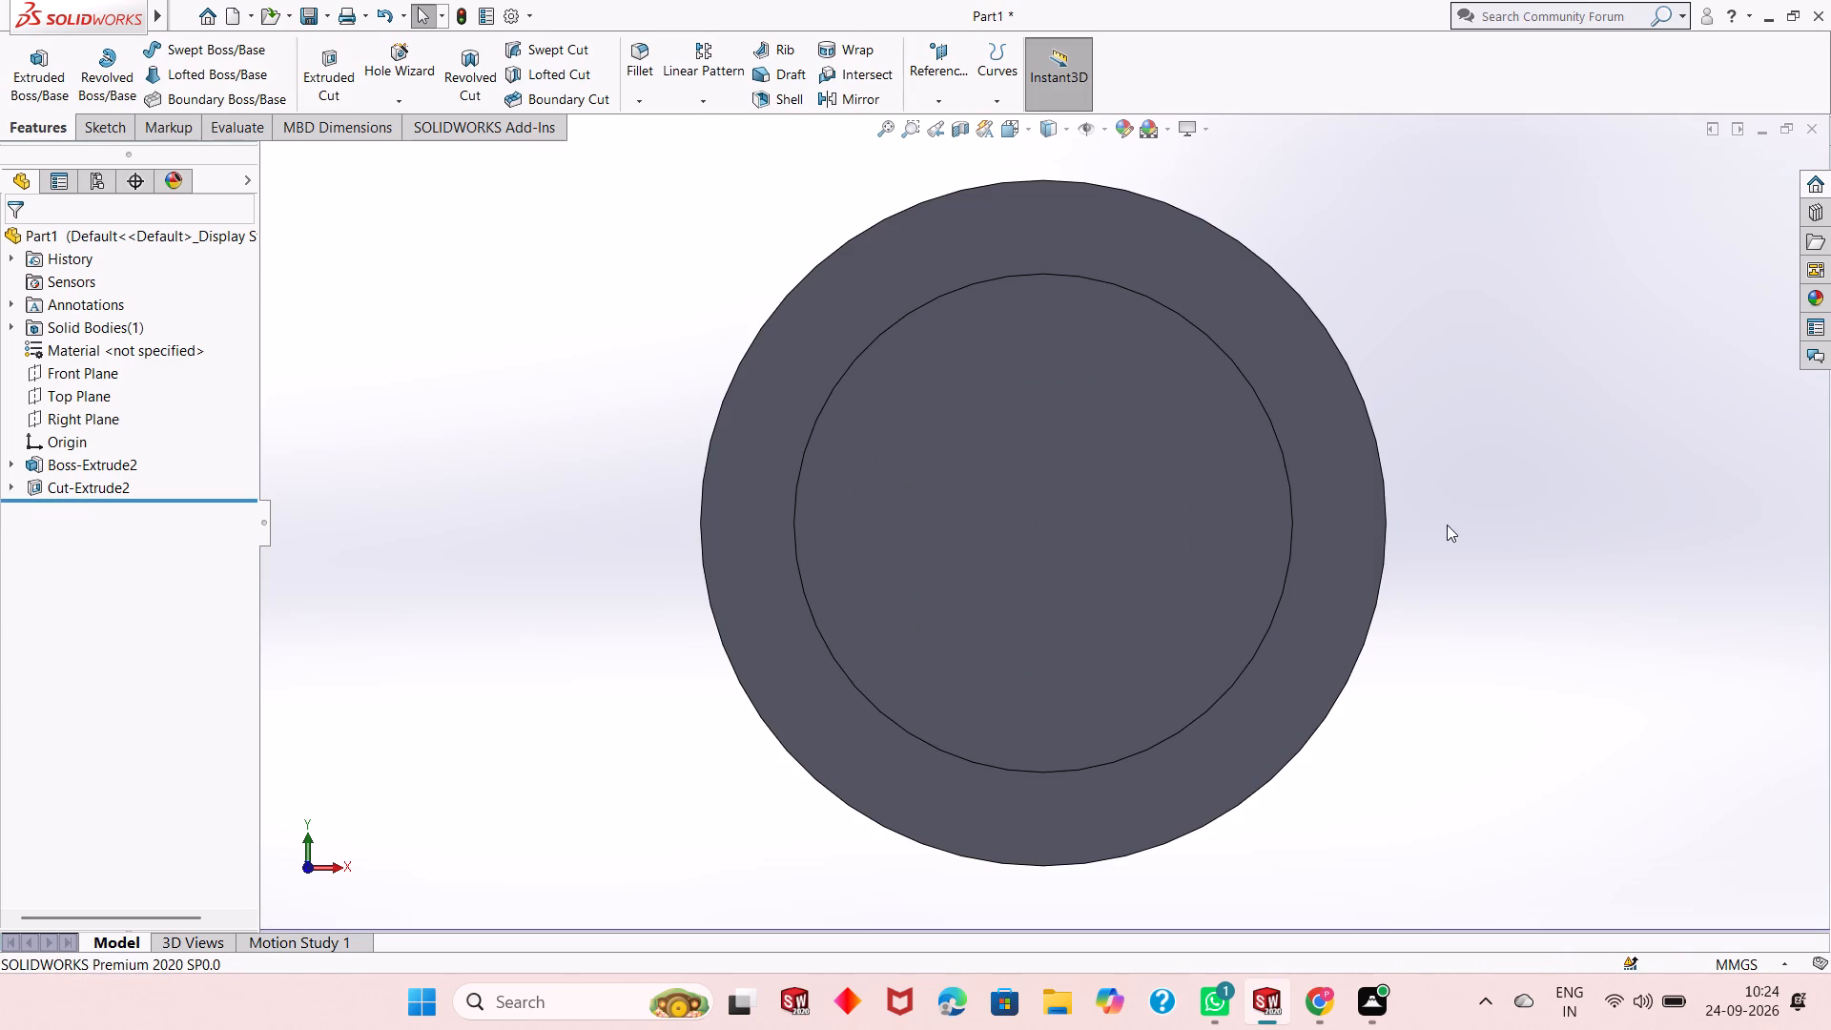
key(ctrl+z)
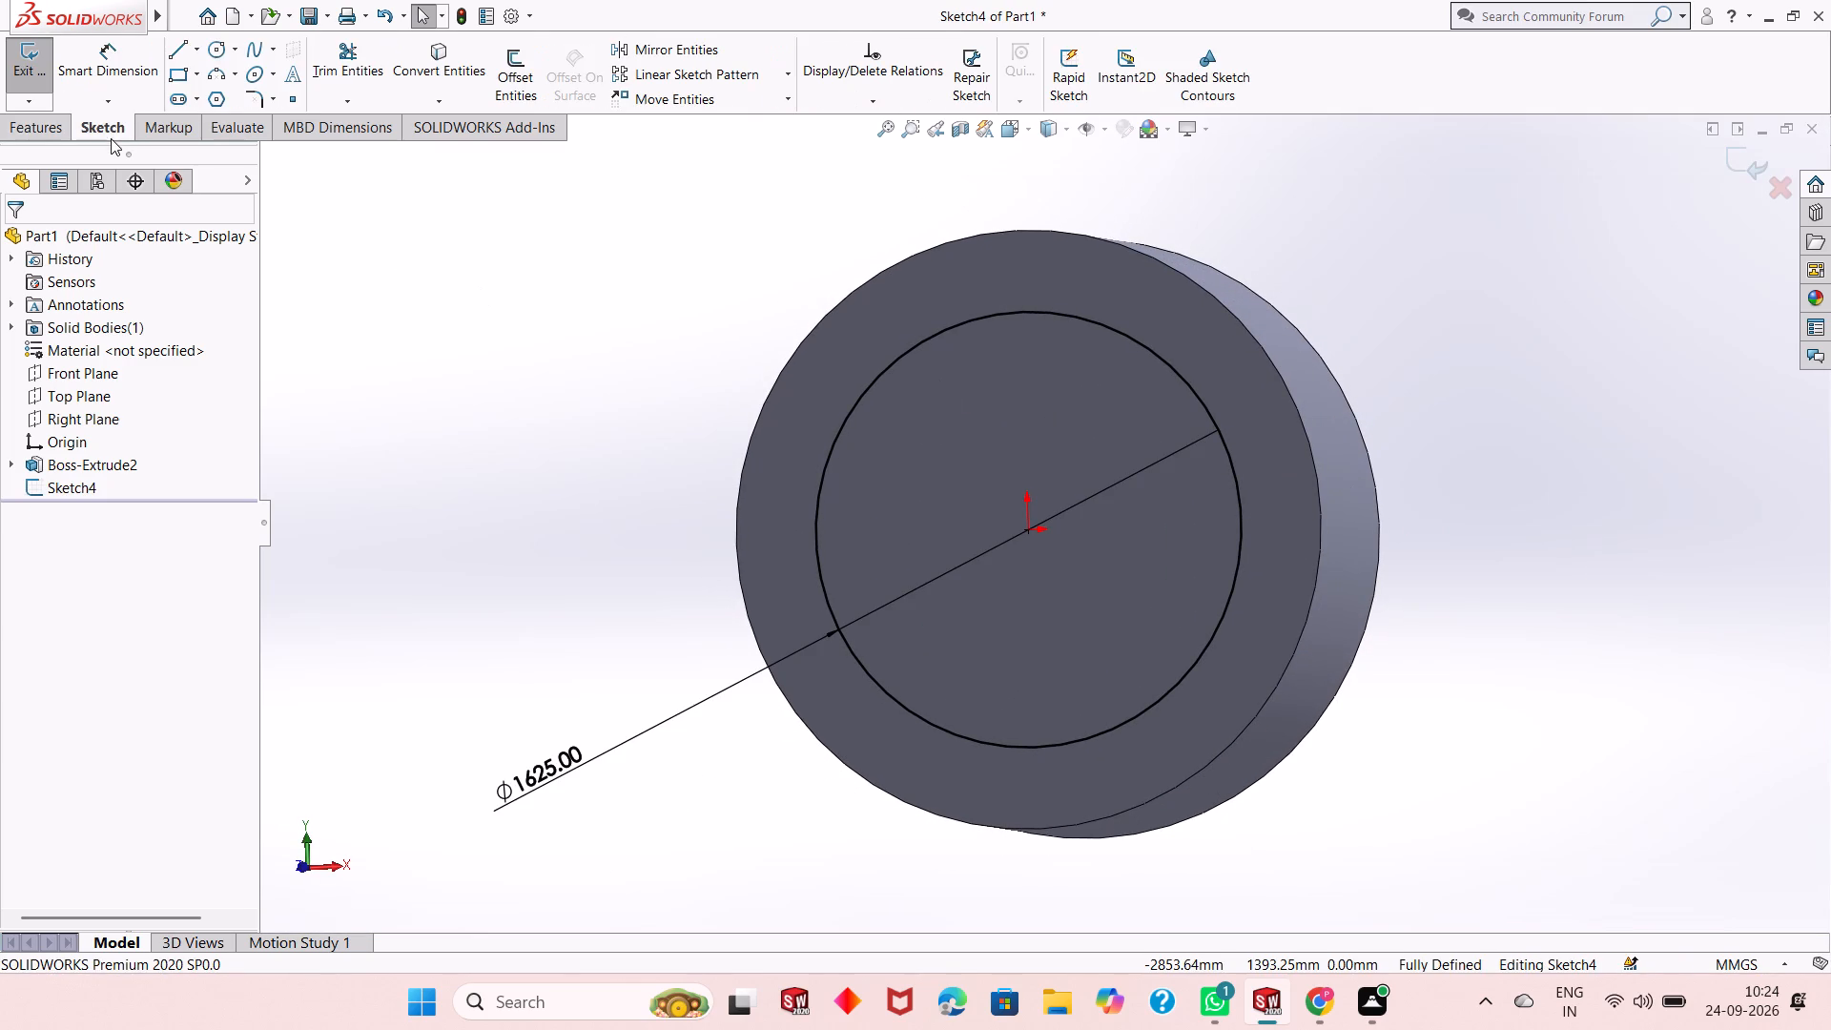
Extrude-cut the 1625 mm circle from the front face with a blind depth of 212.5 mm.
click(35, 125)
click(304, 78)
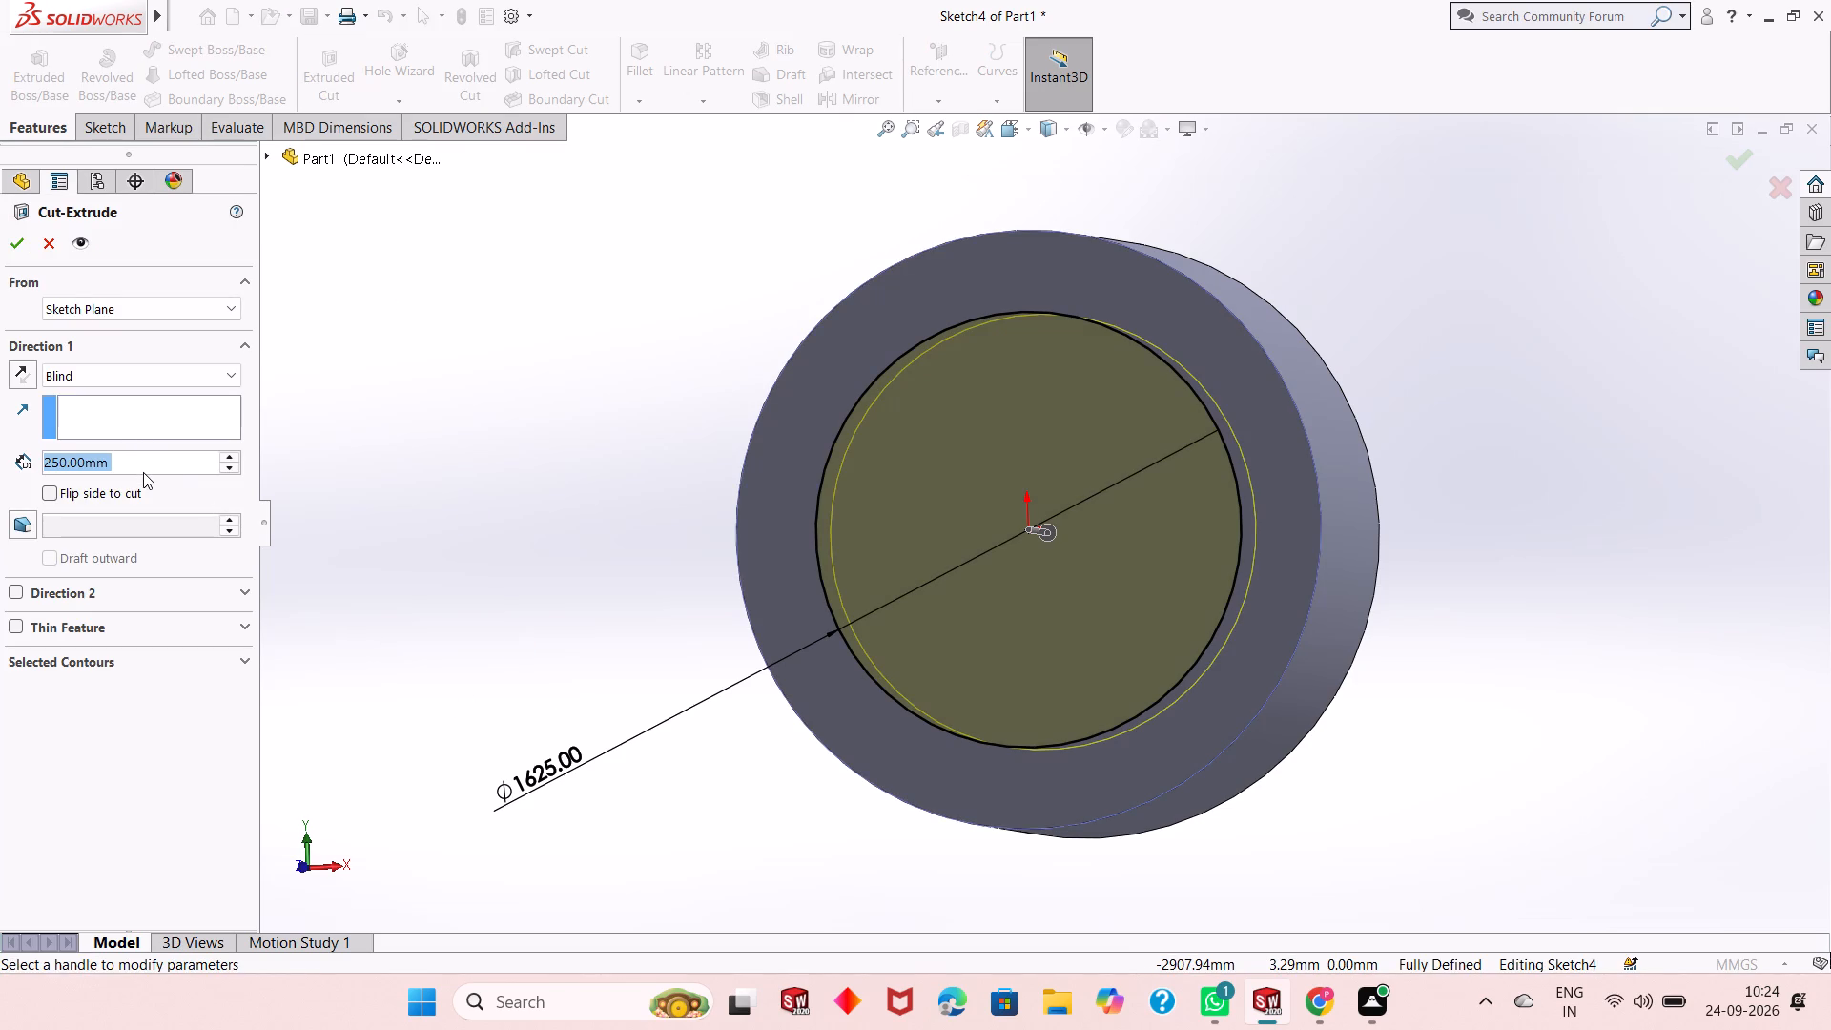
text(212.5)
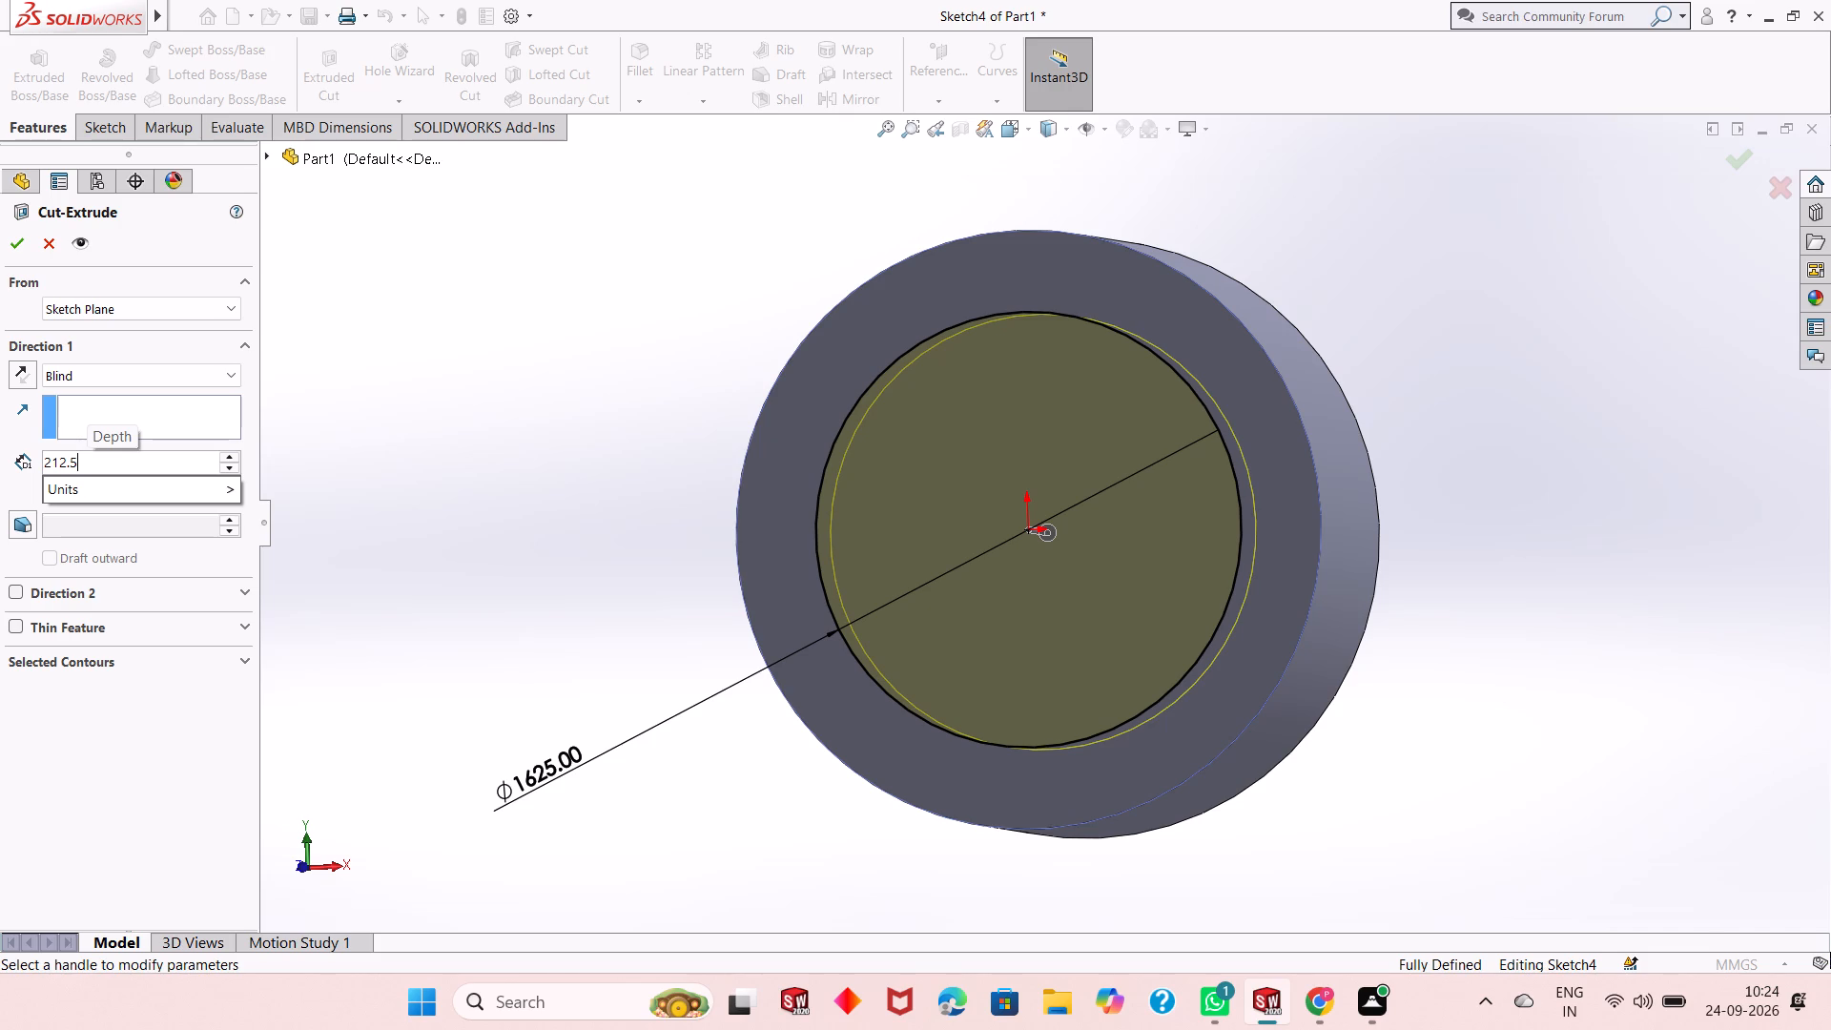
key(0)
key(Return)
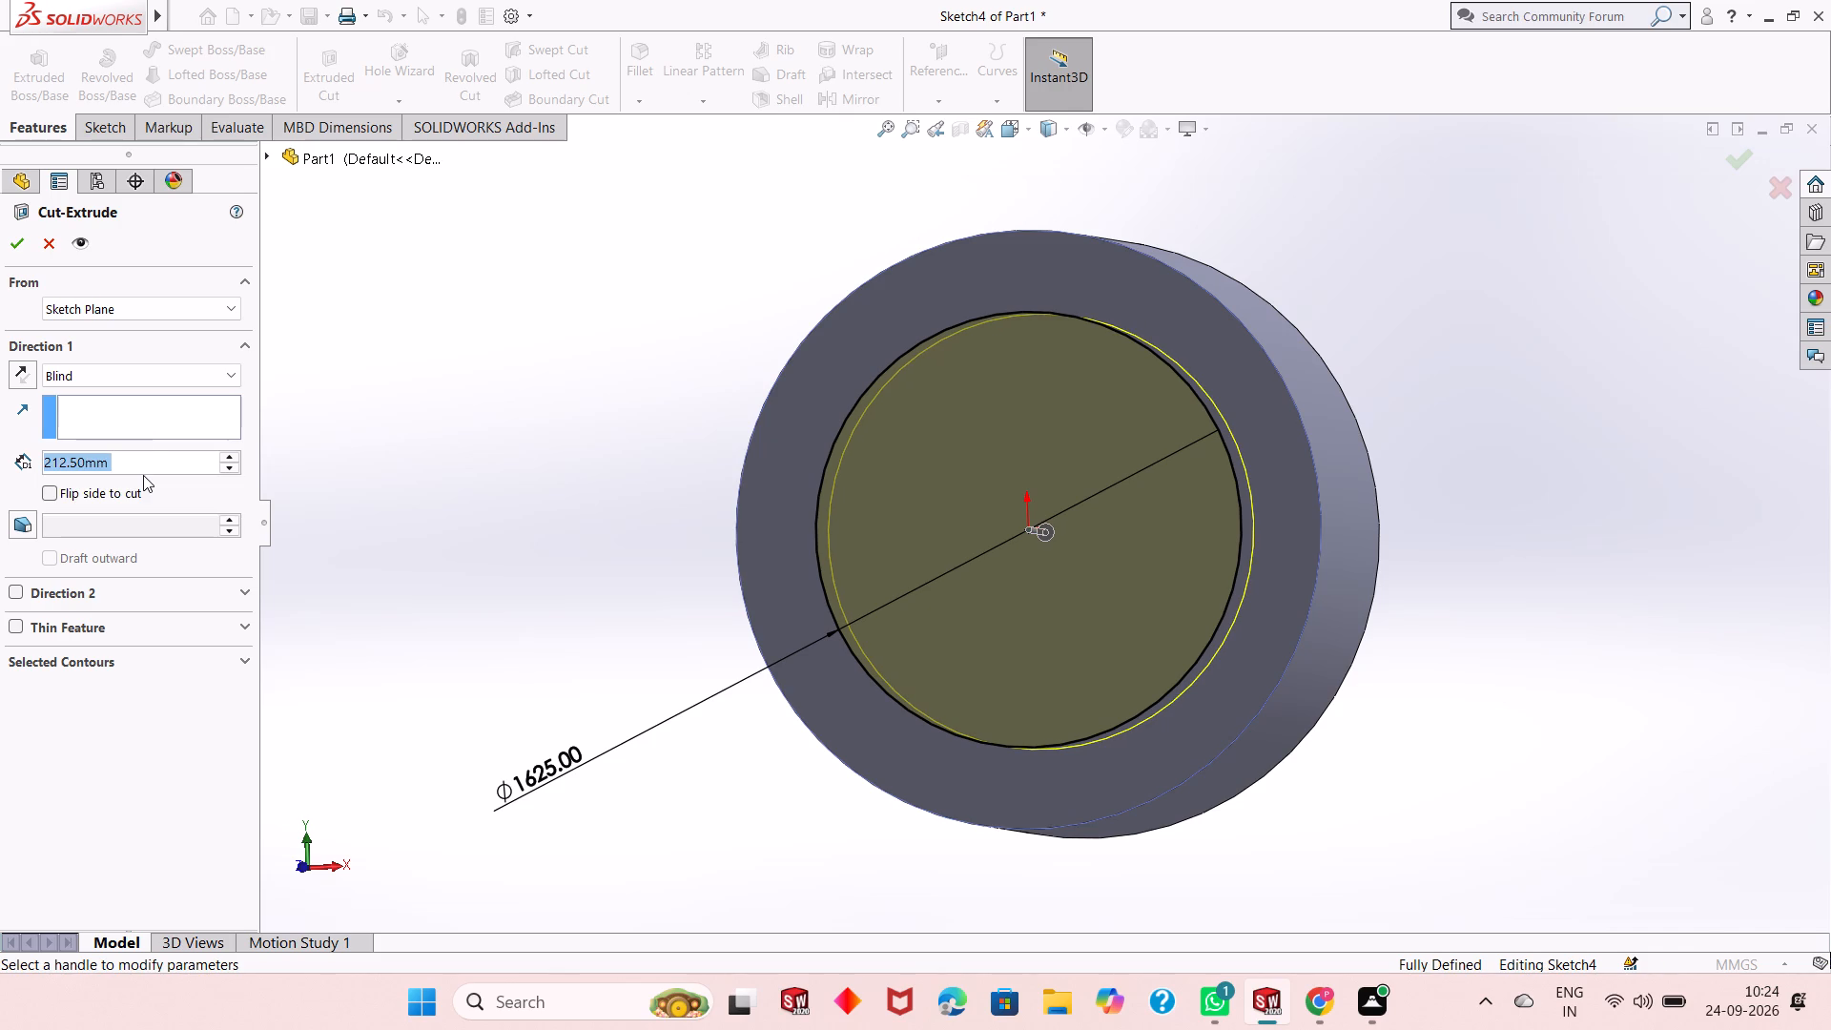
click(23, 236)
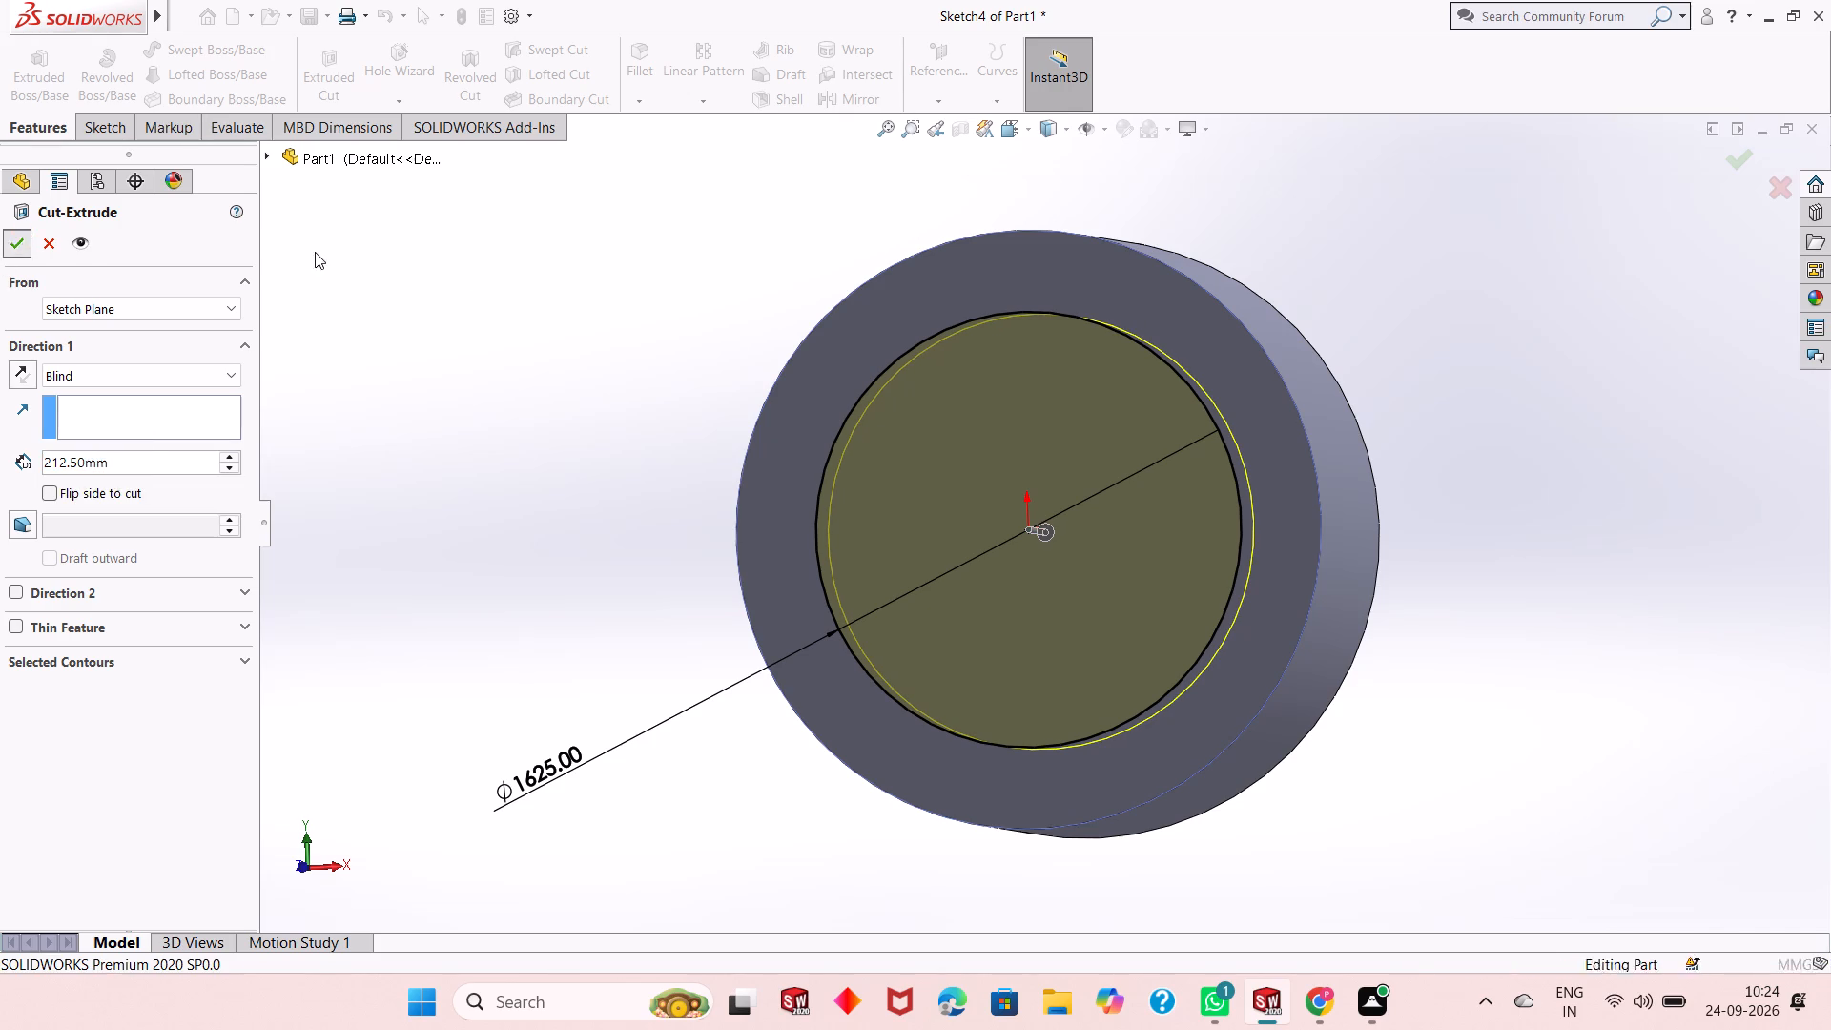
click(576, 332)
Start a new sketch on the recess floor and view it face-on.
middle_drag(786, 411, 788, 463)
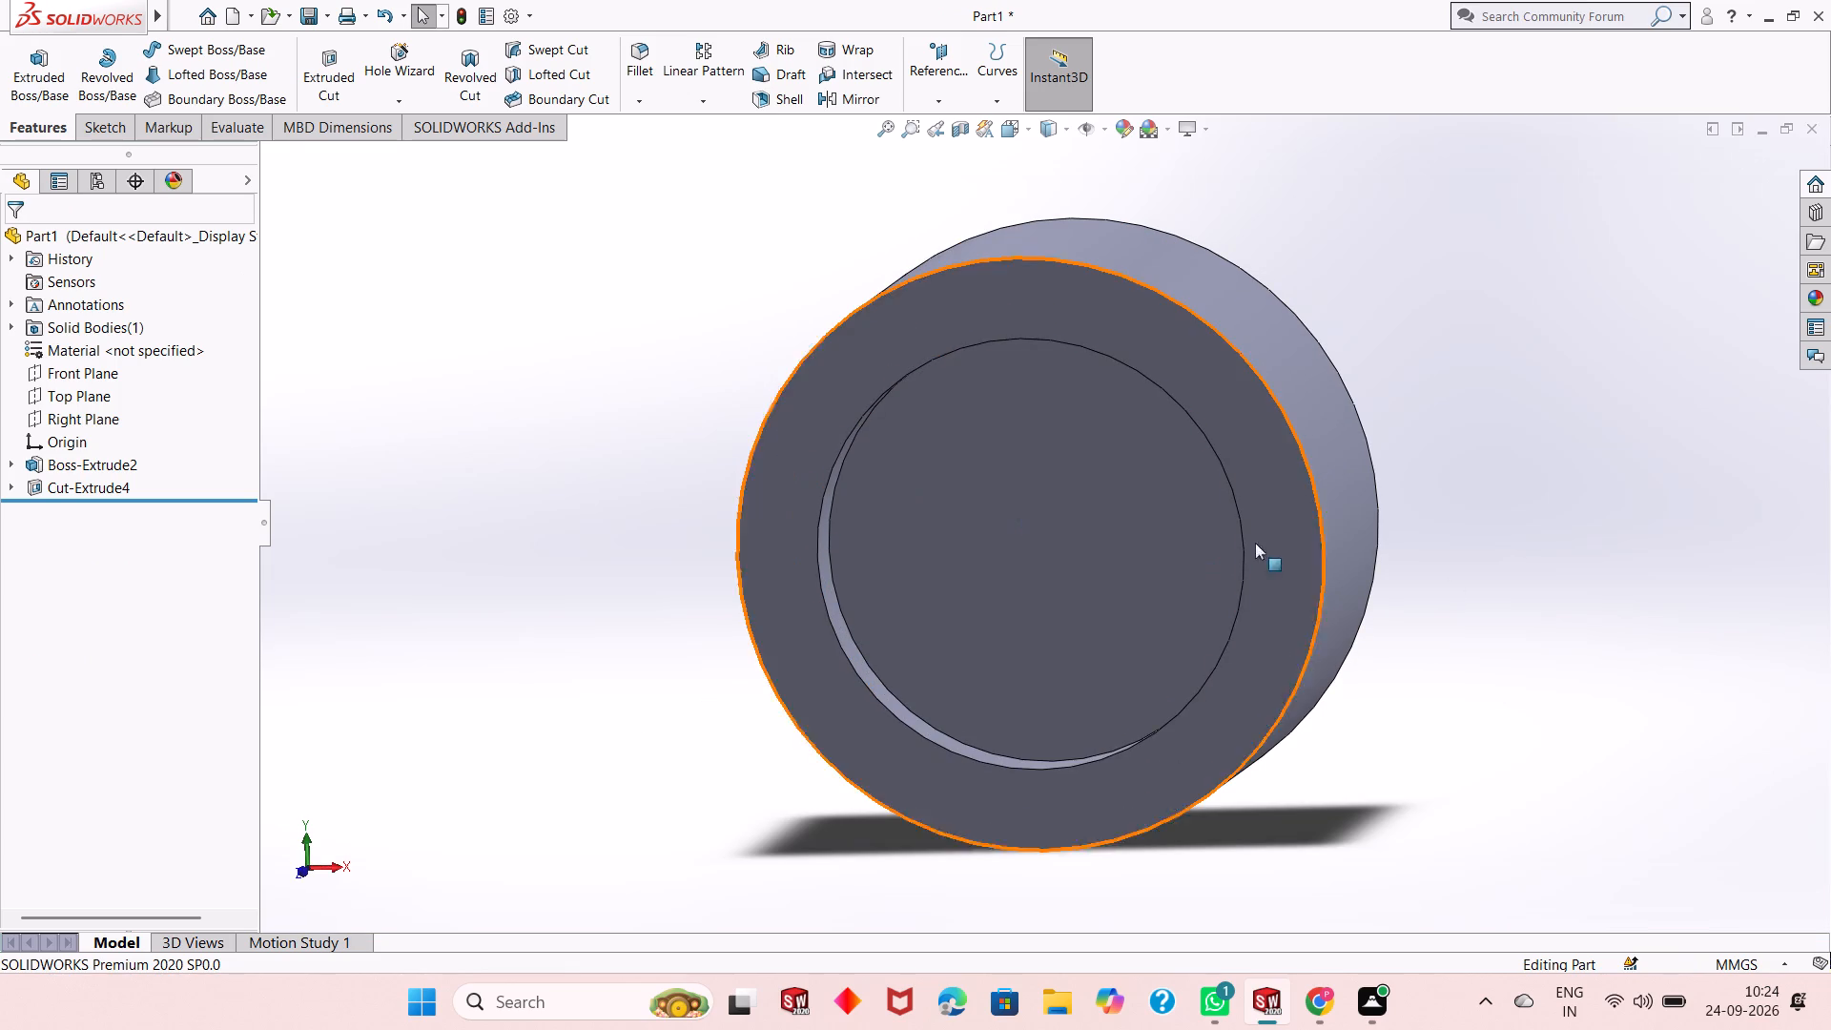
click(1183, 533)
click(1265, 474)
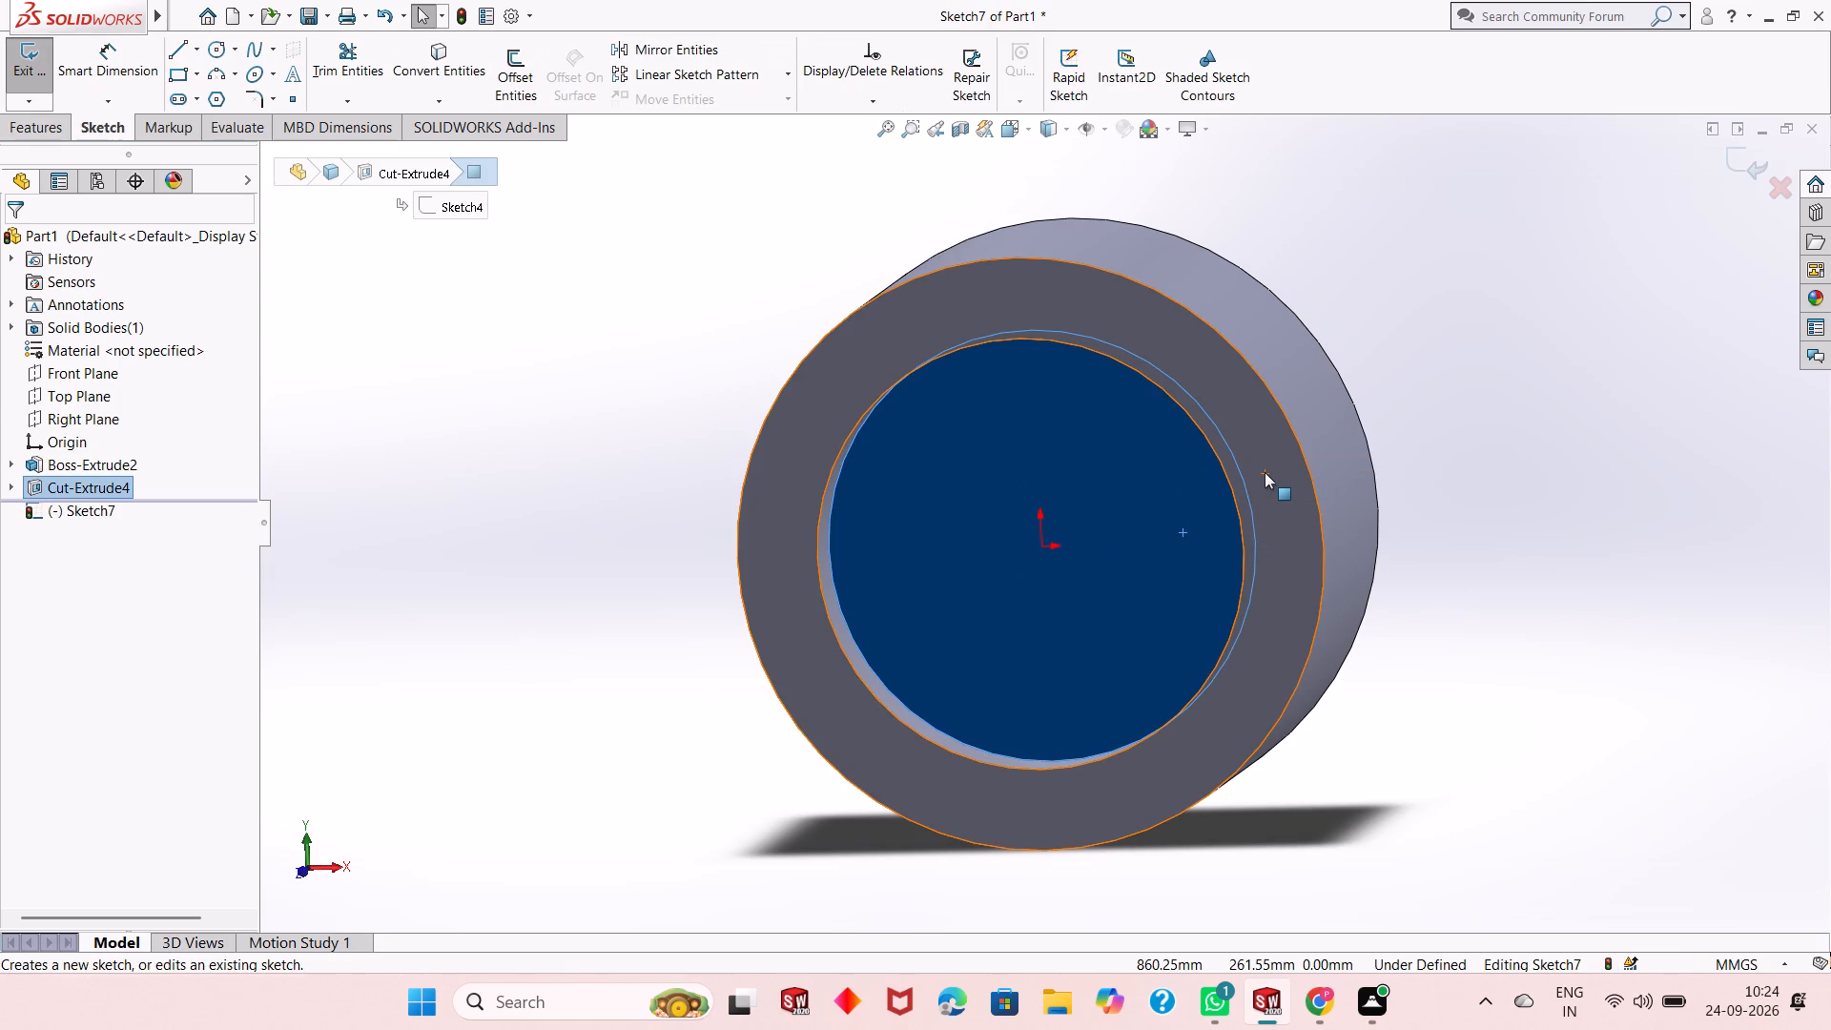
key(ctrl+8)
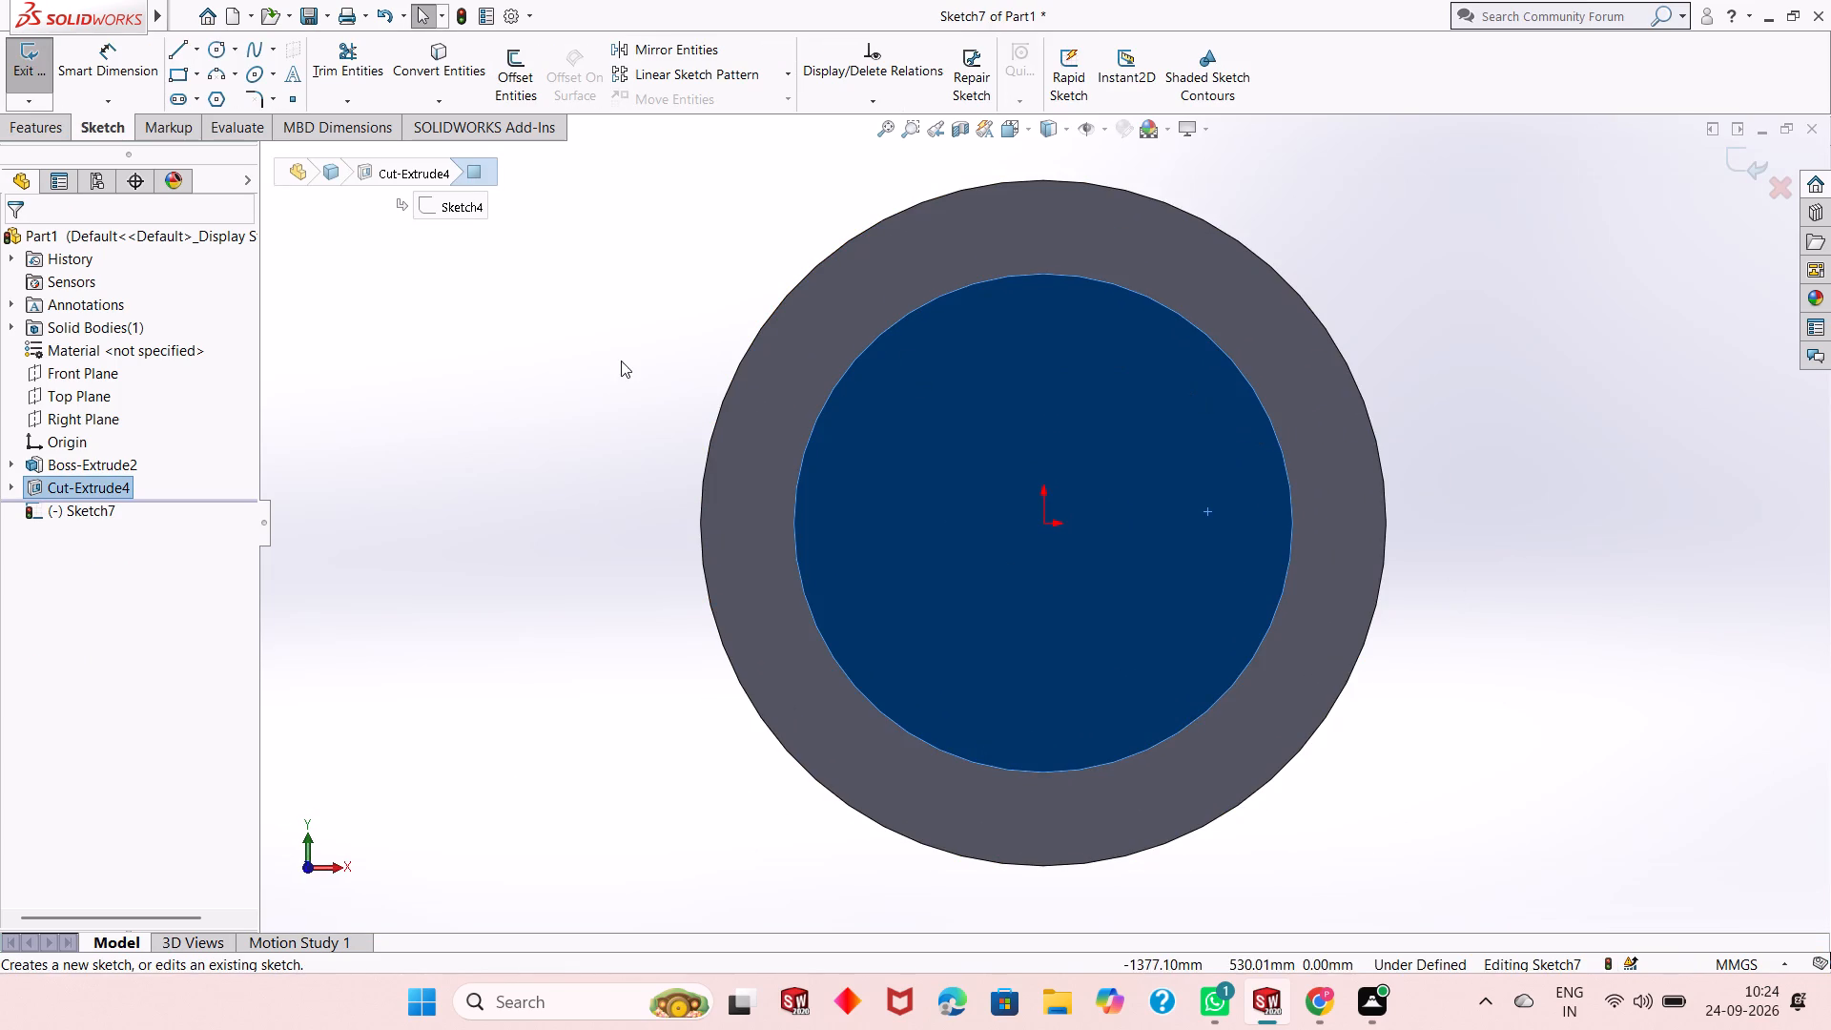
click(621, 360)
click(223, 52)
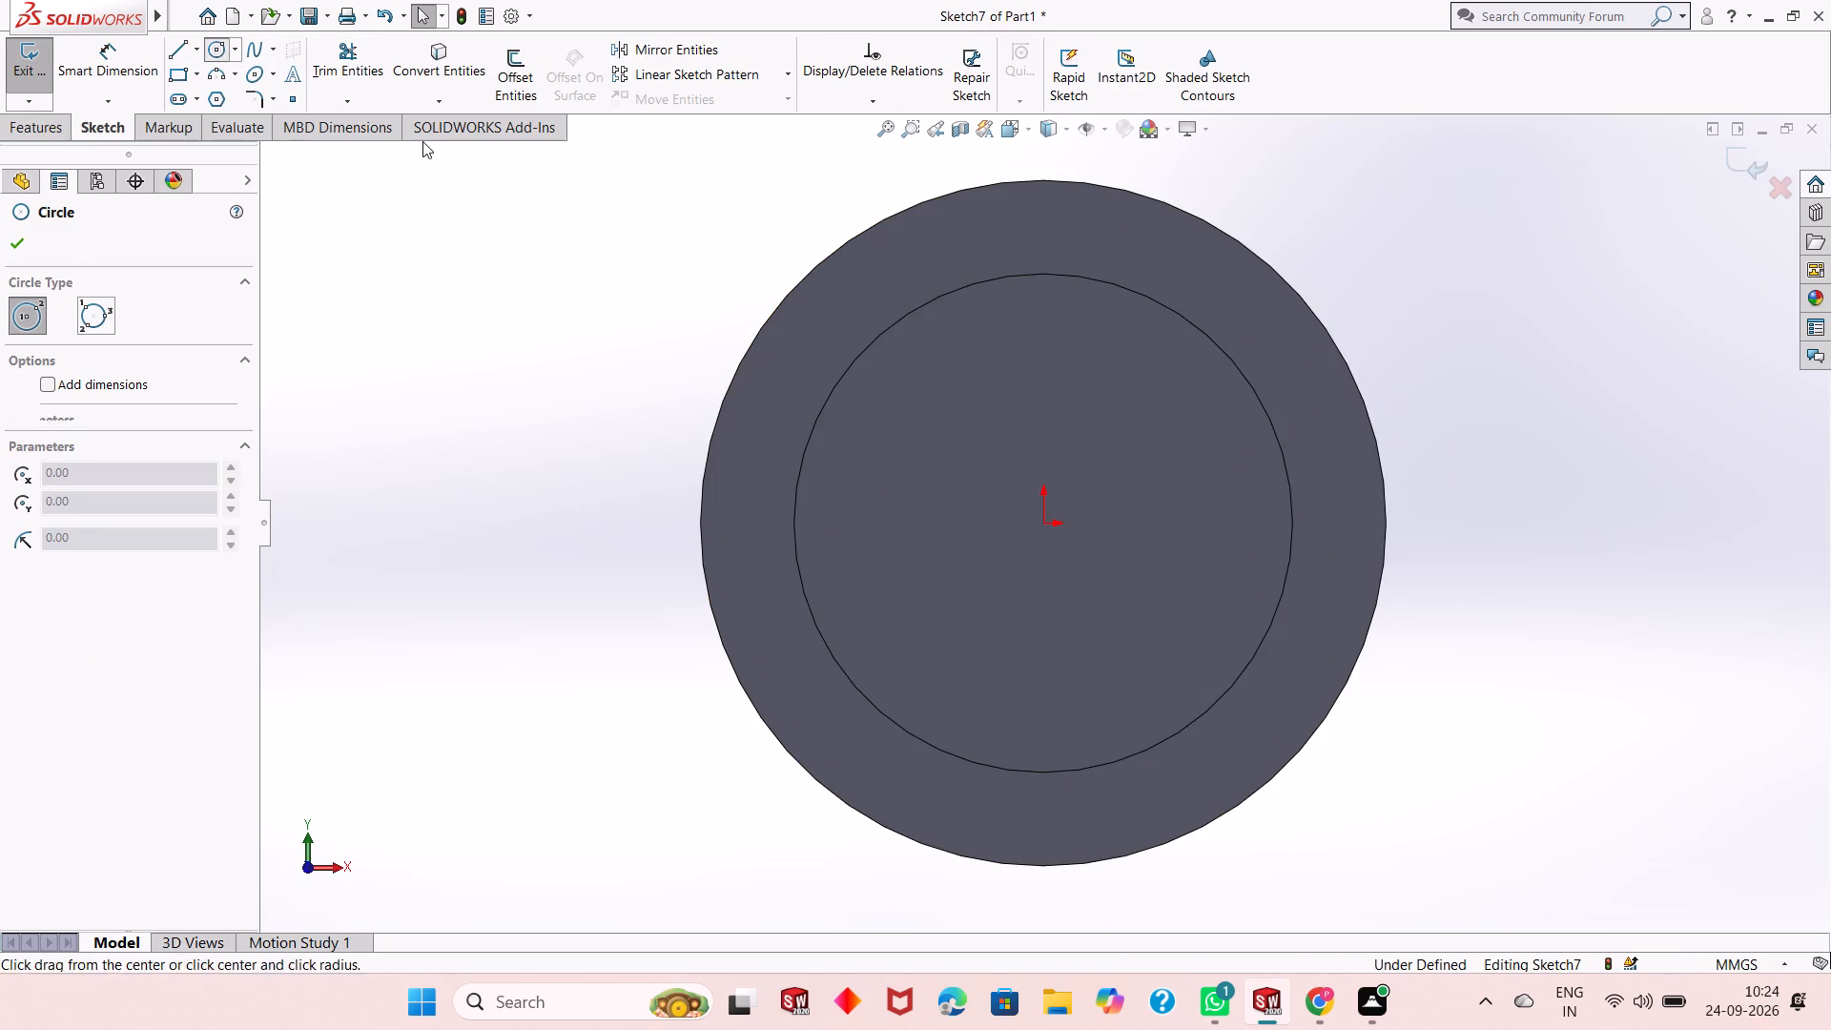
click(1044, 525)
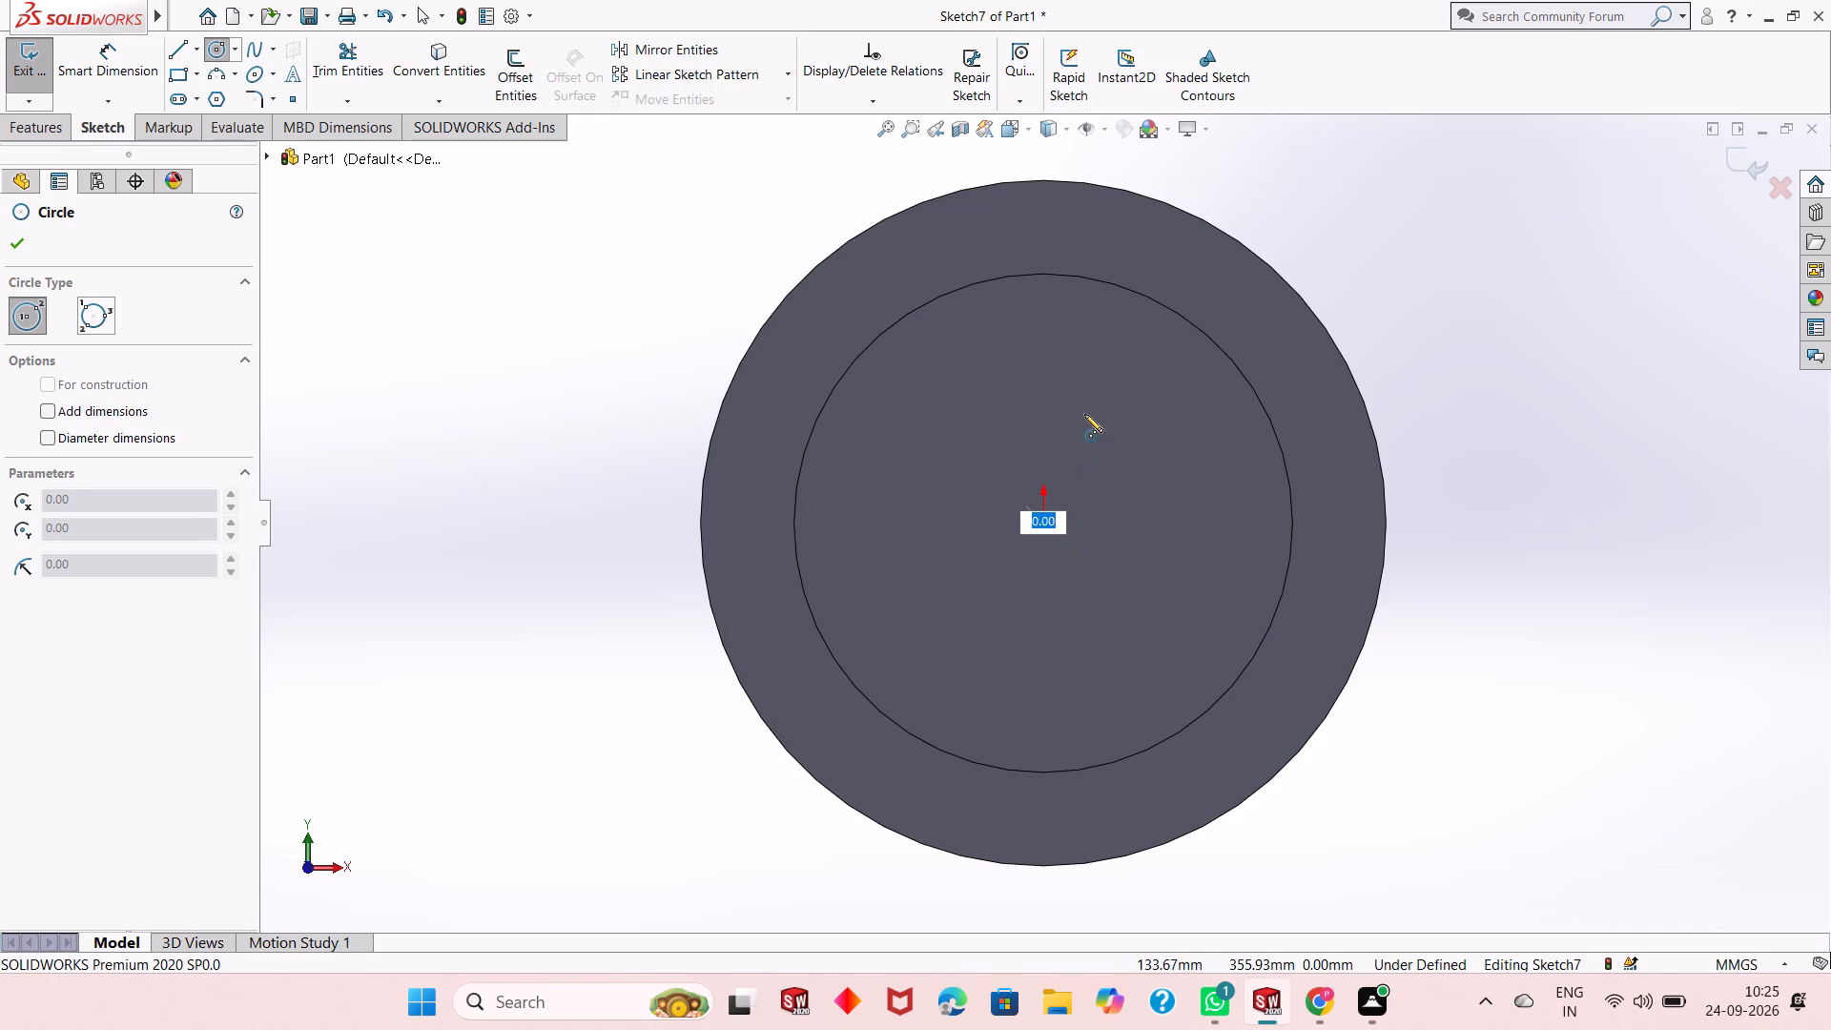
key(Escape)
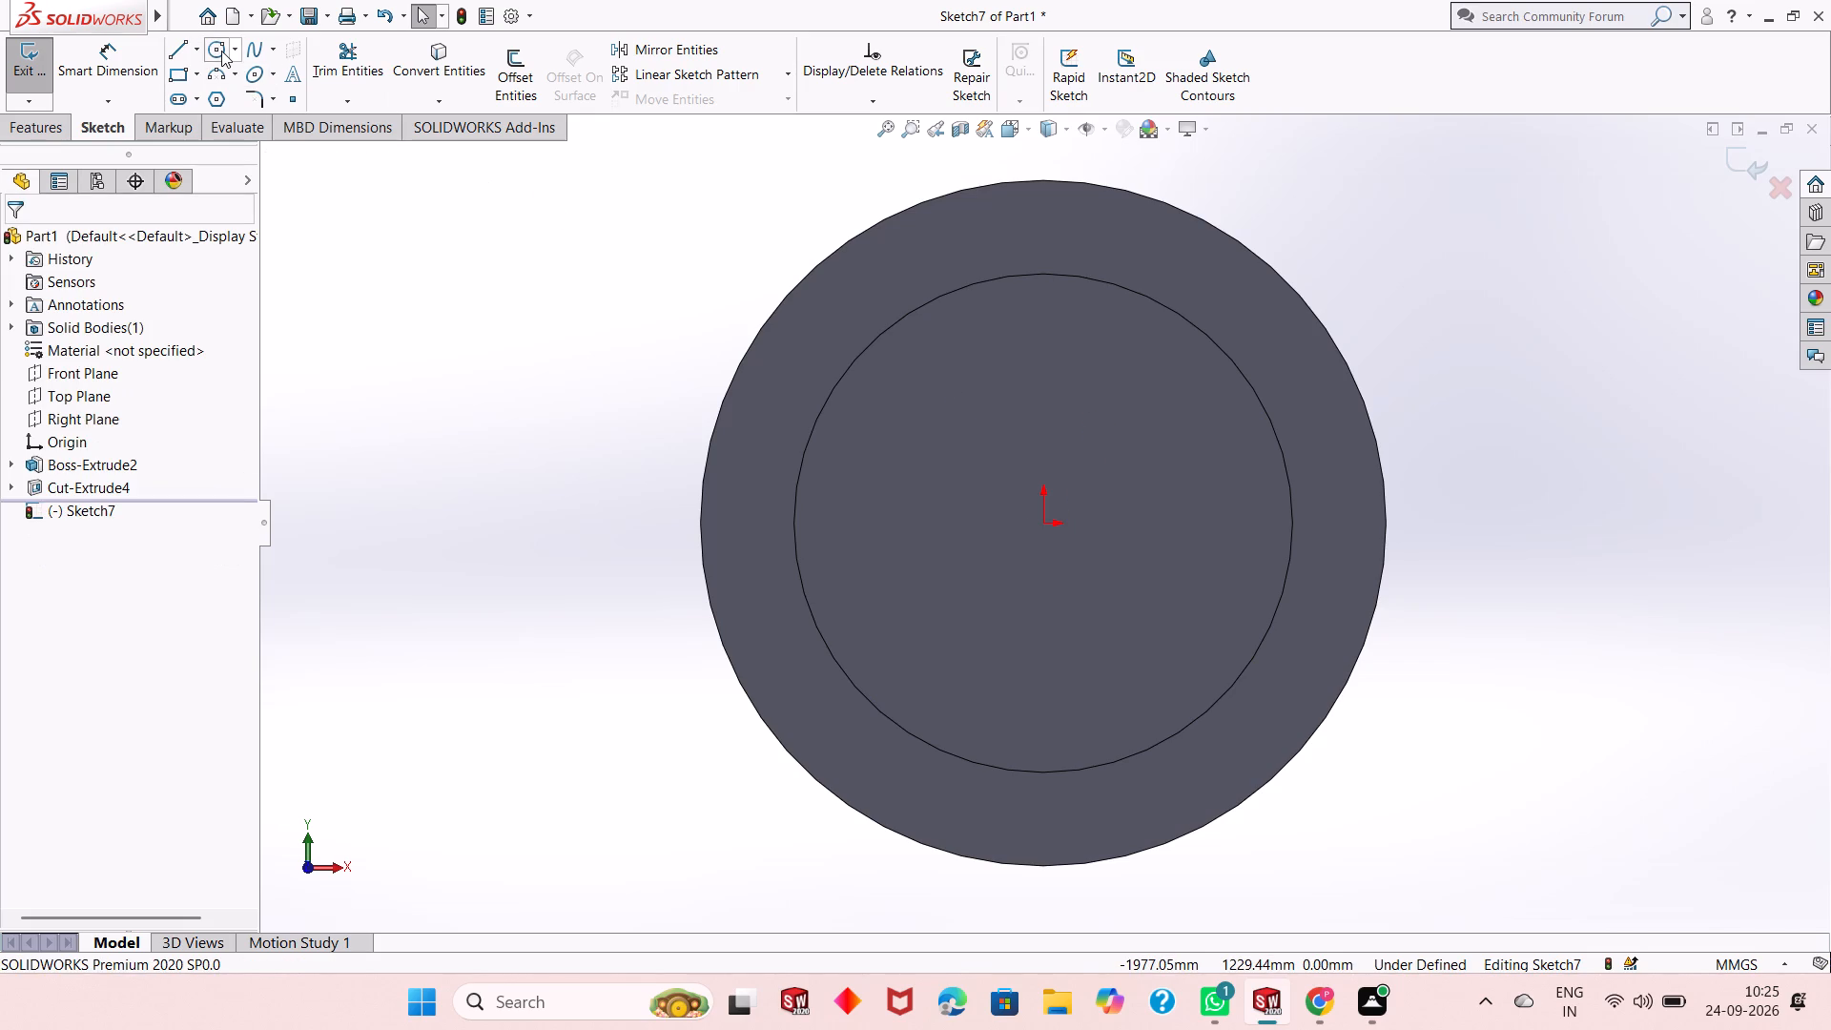
Sketch a circle centred on the origin on the recess floor, with a radius of about 498 mm.
click(221, 51)
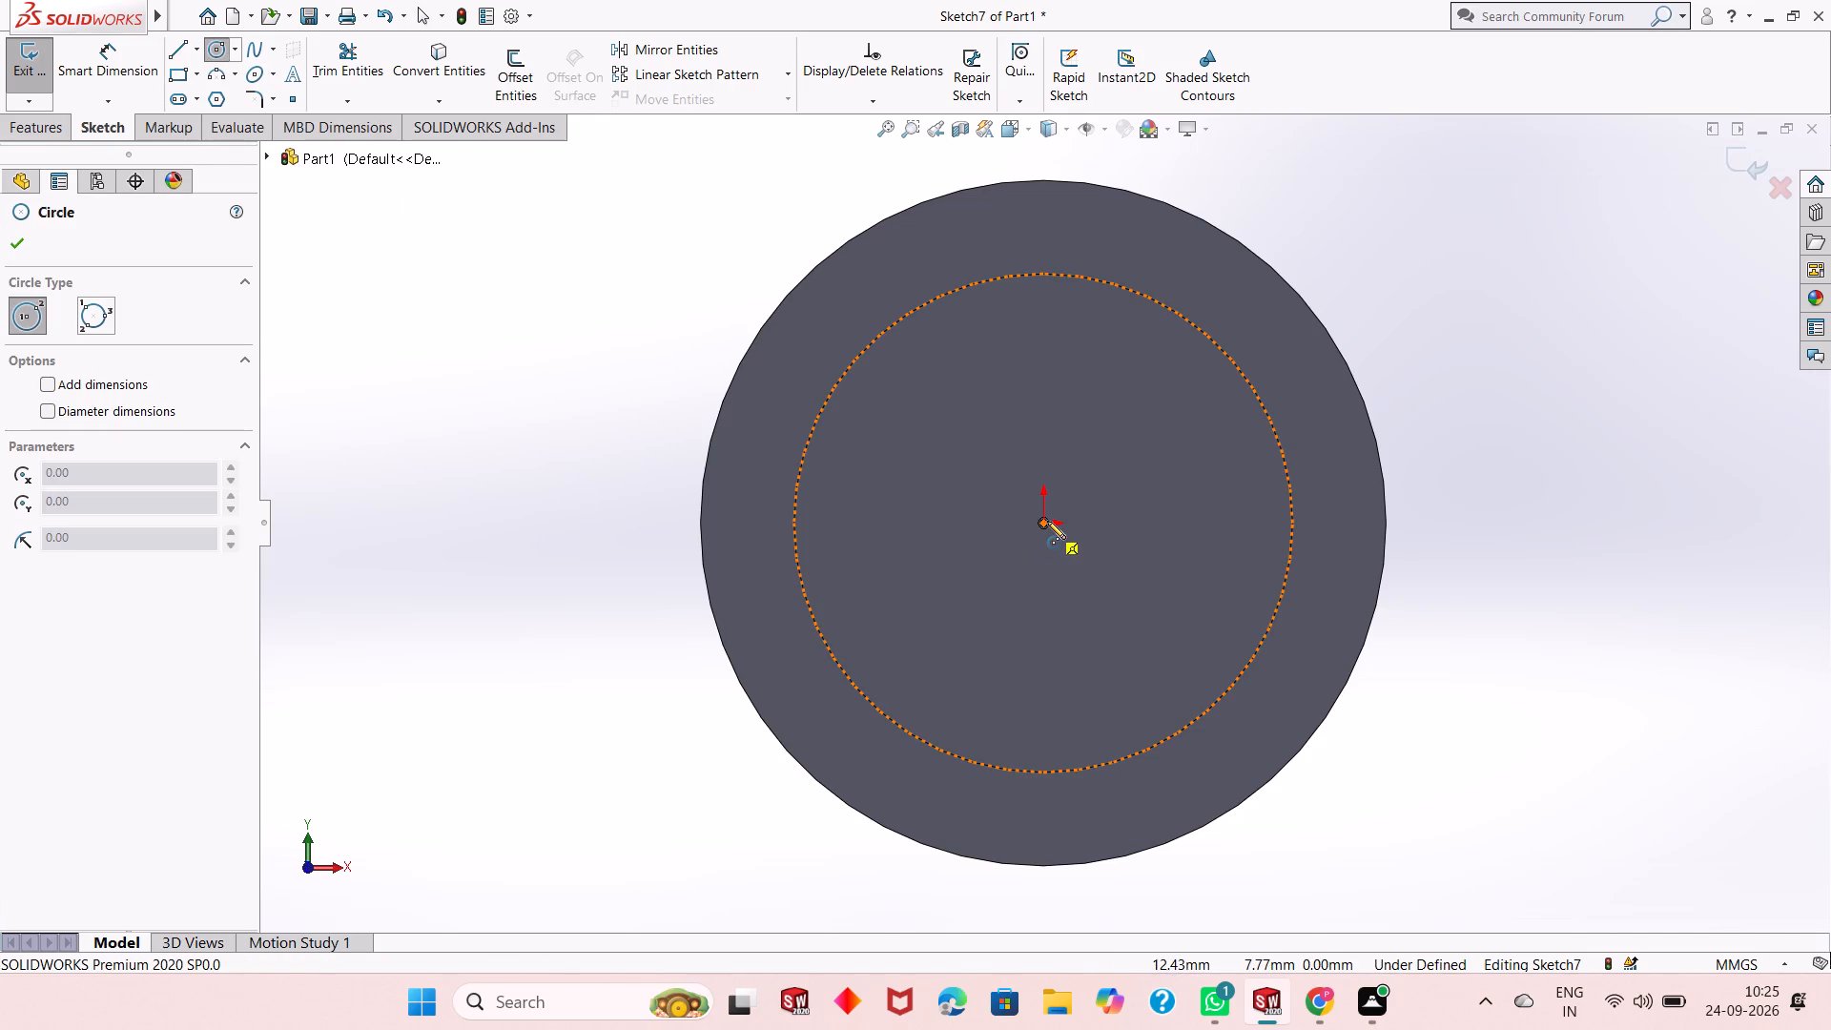
click(1047, 521)
click(1119, 390)
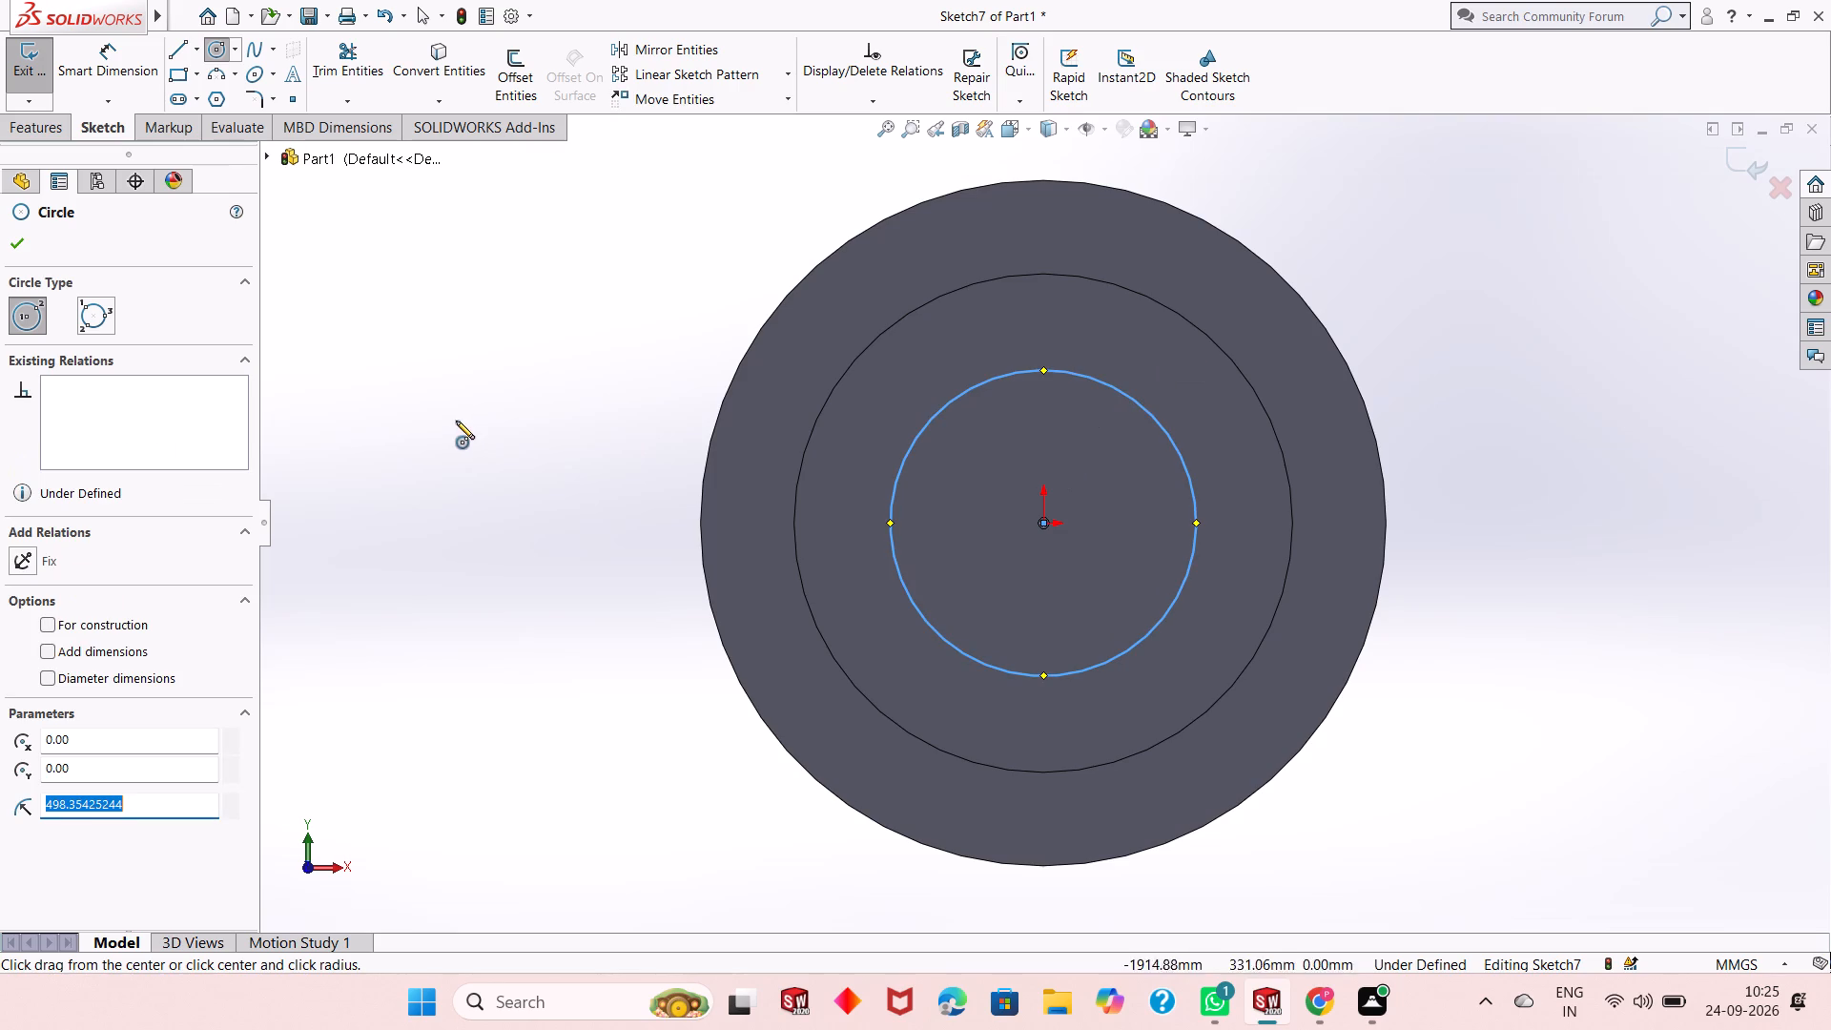
right_click(456, 421)
click(532, 430)
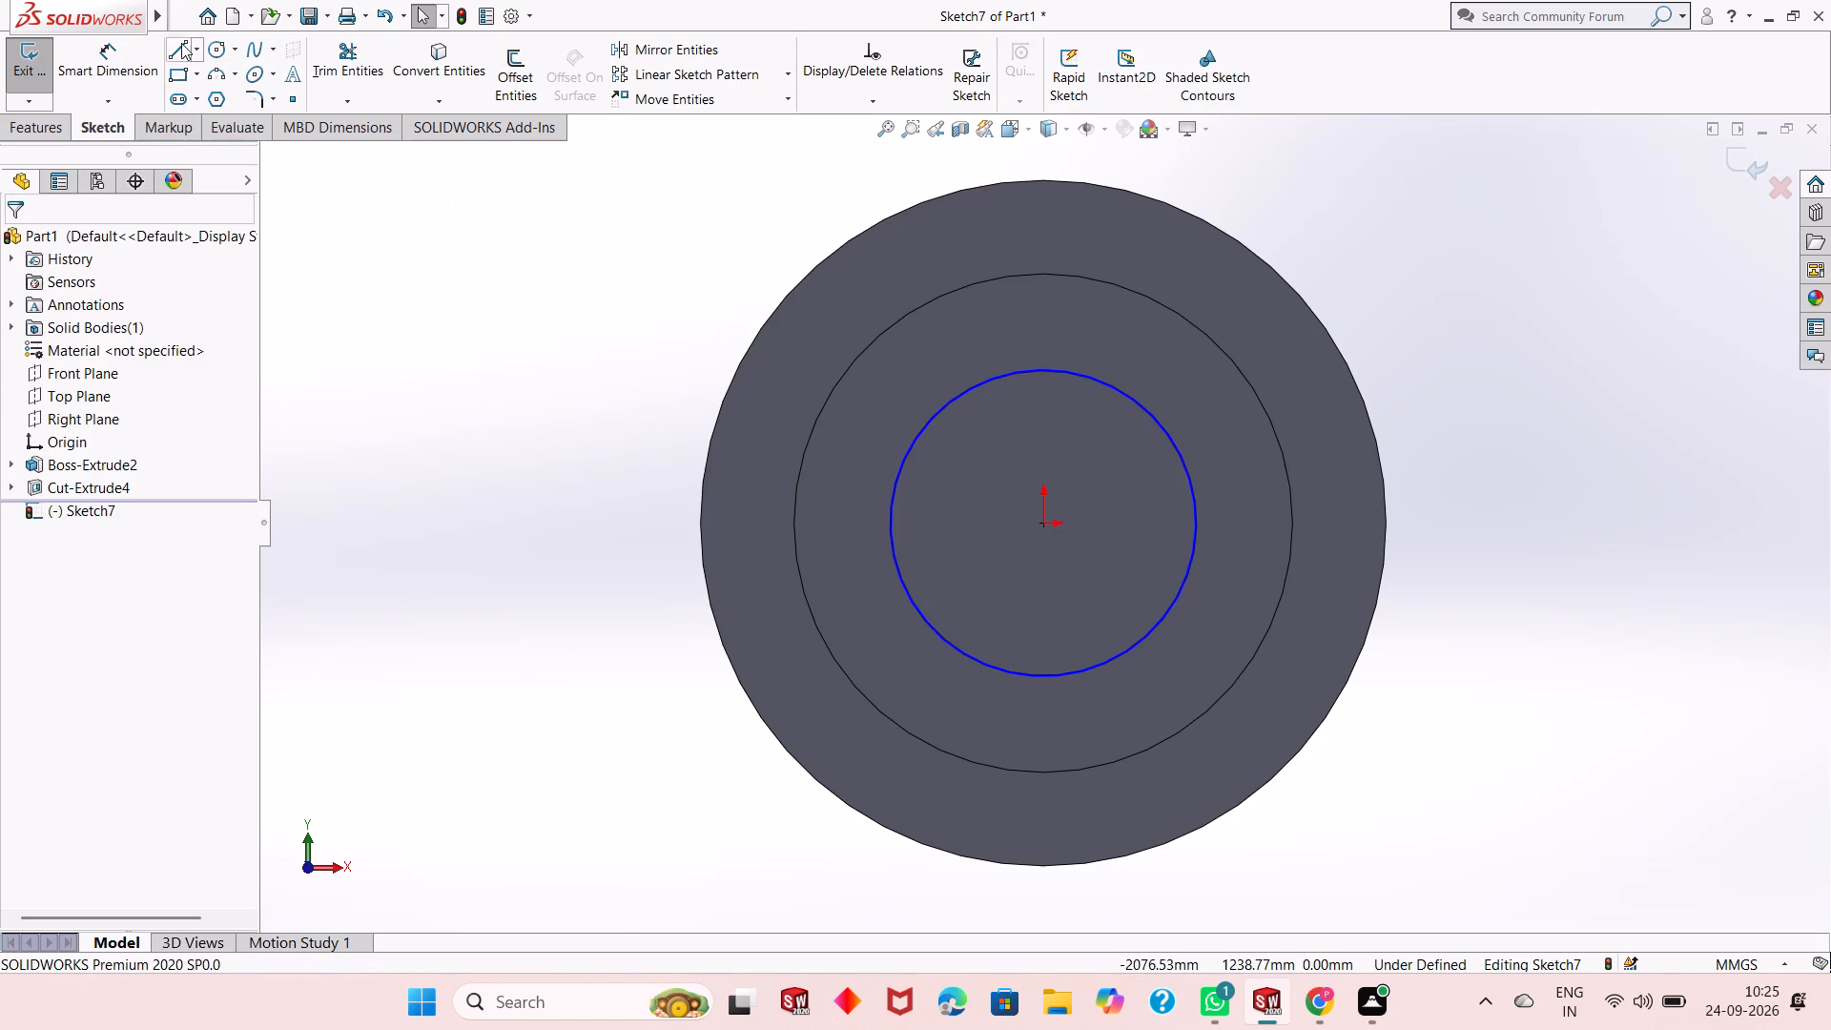
Dimension the new circle's diameter at 1625 mm.
click(109, 54)
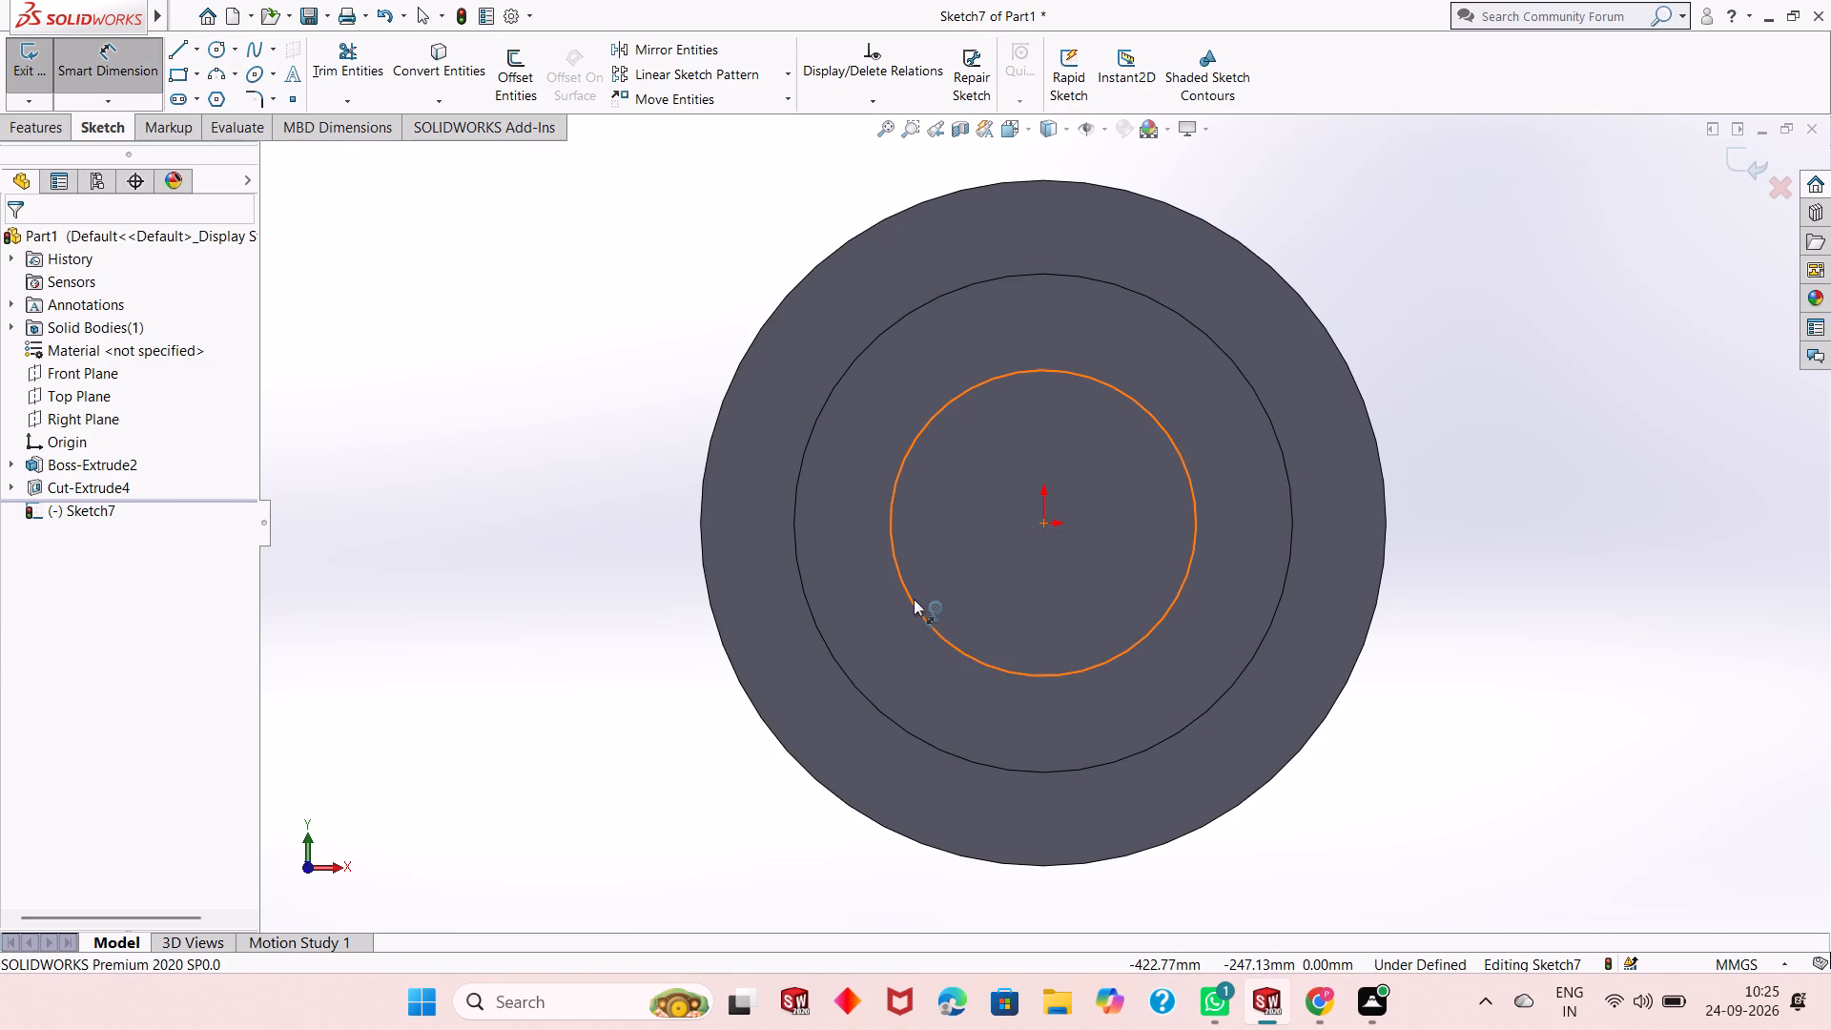
click(914, 599)
click(656, 833)
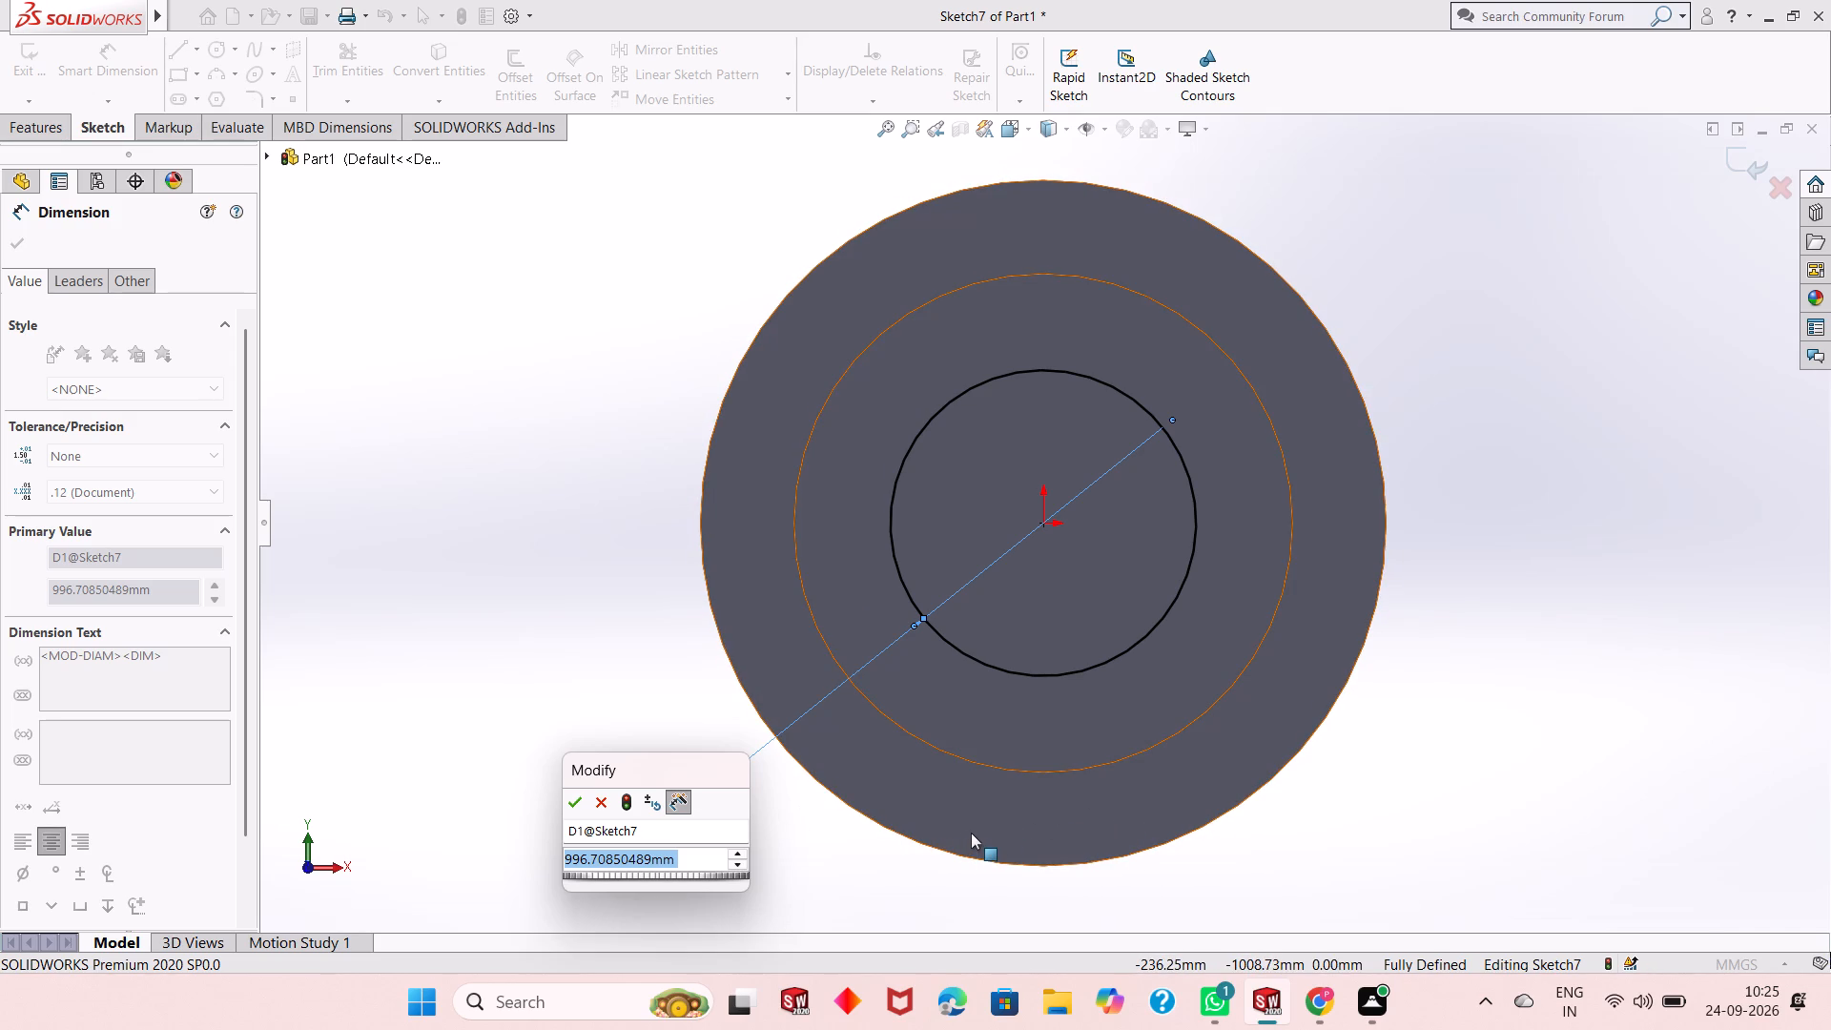
text(16)
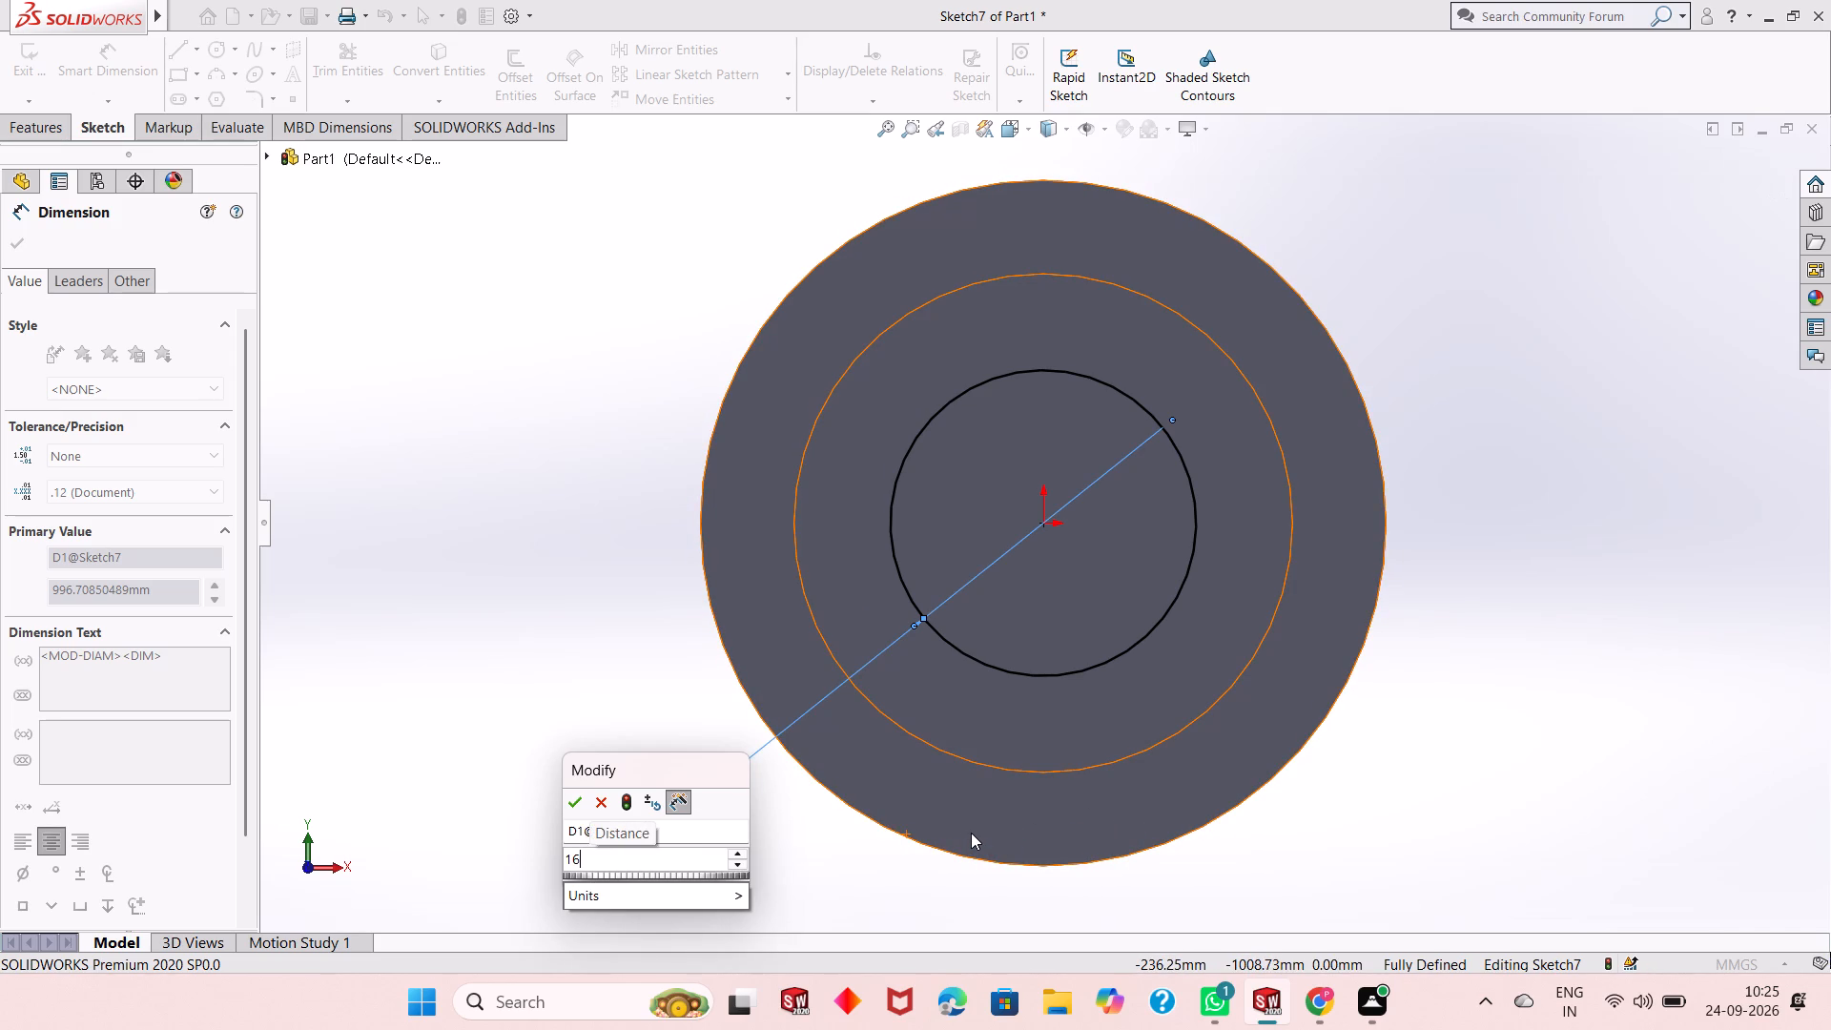
text(25)
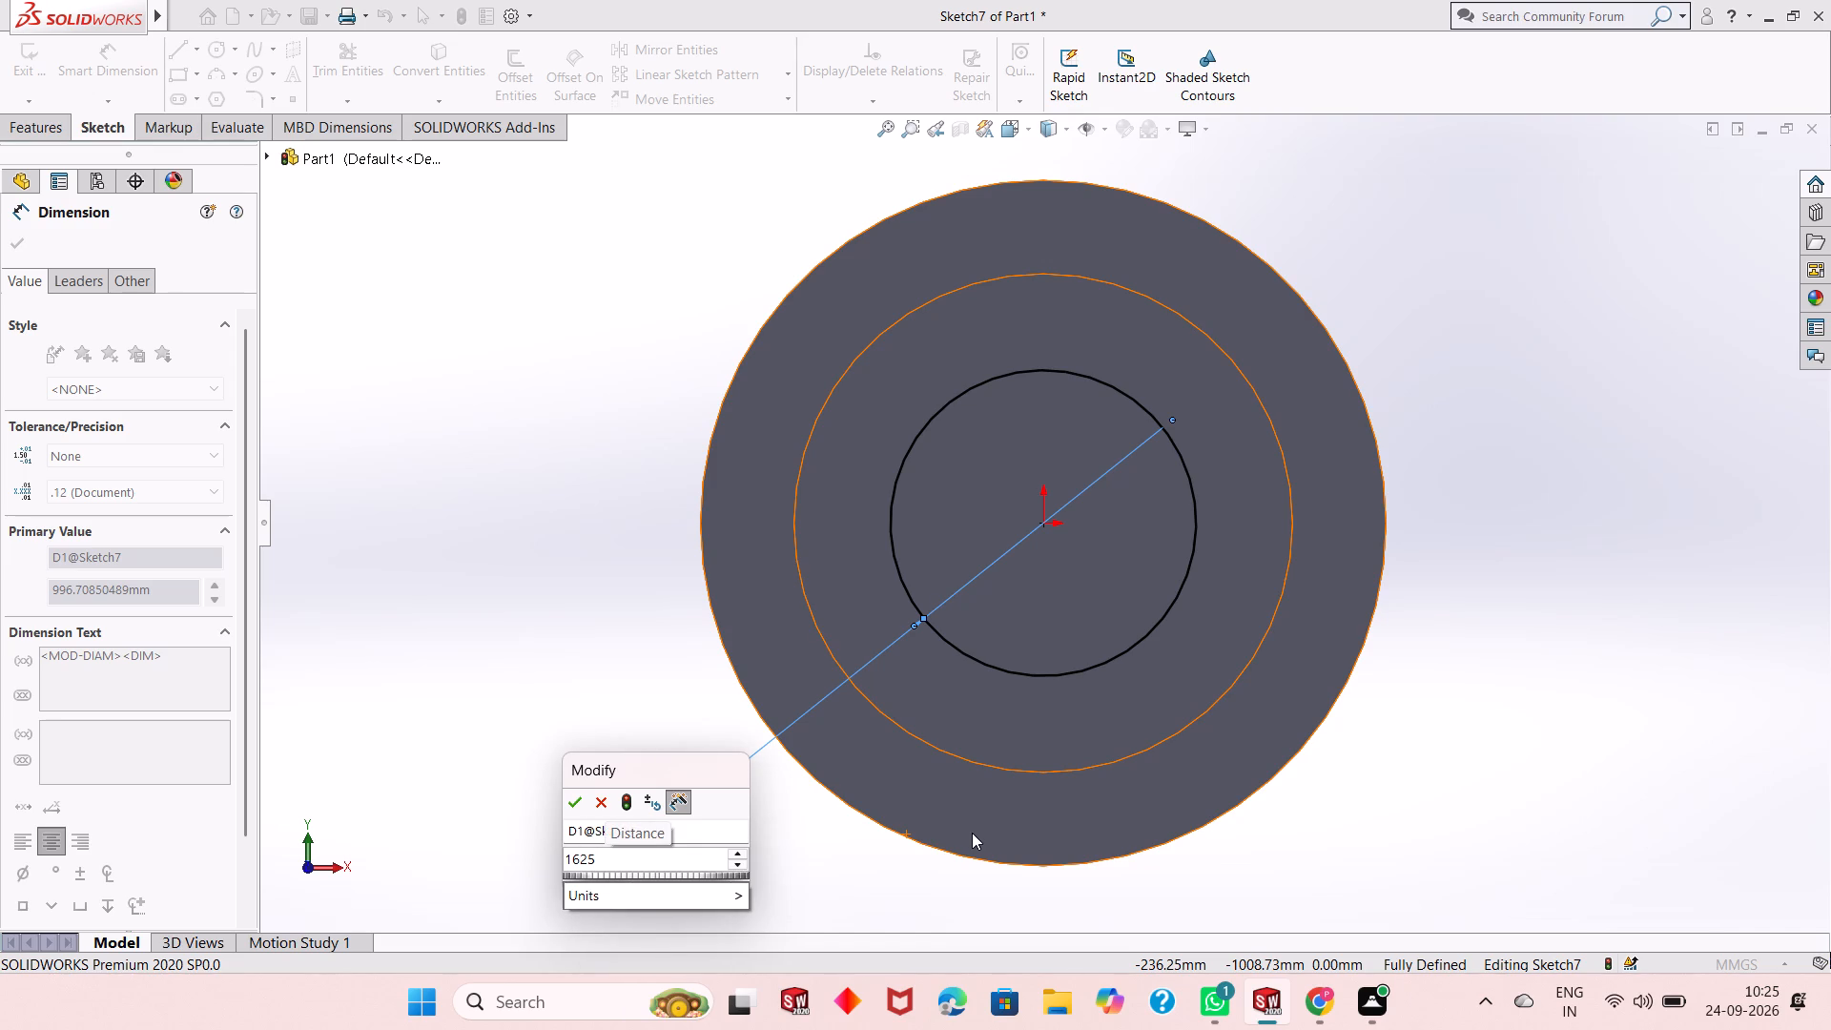
key(Return)
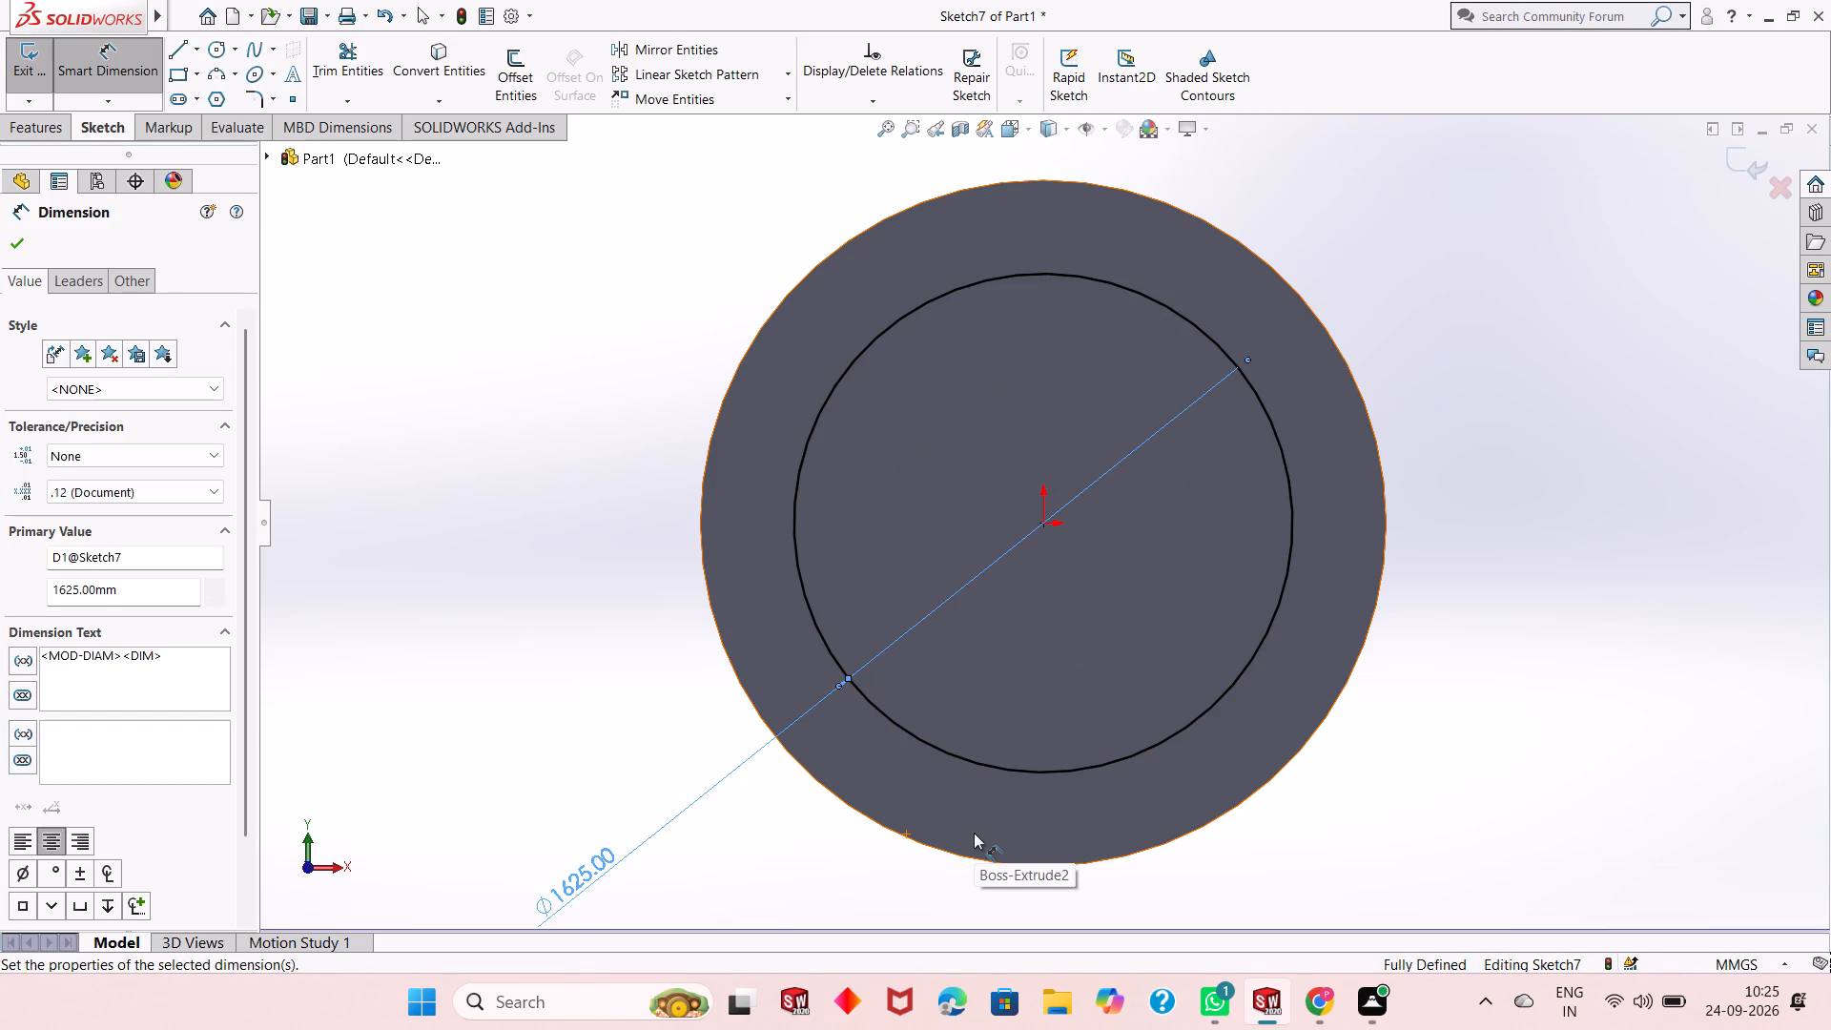
Set the circle's diameter dimension to 1200 mm.
double_click(573, 887)
text(1200)
key(Return)
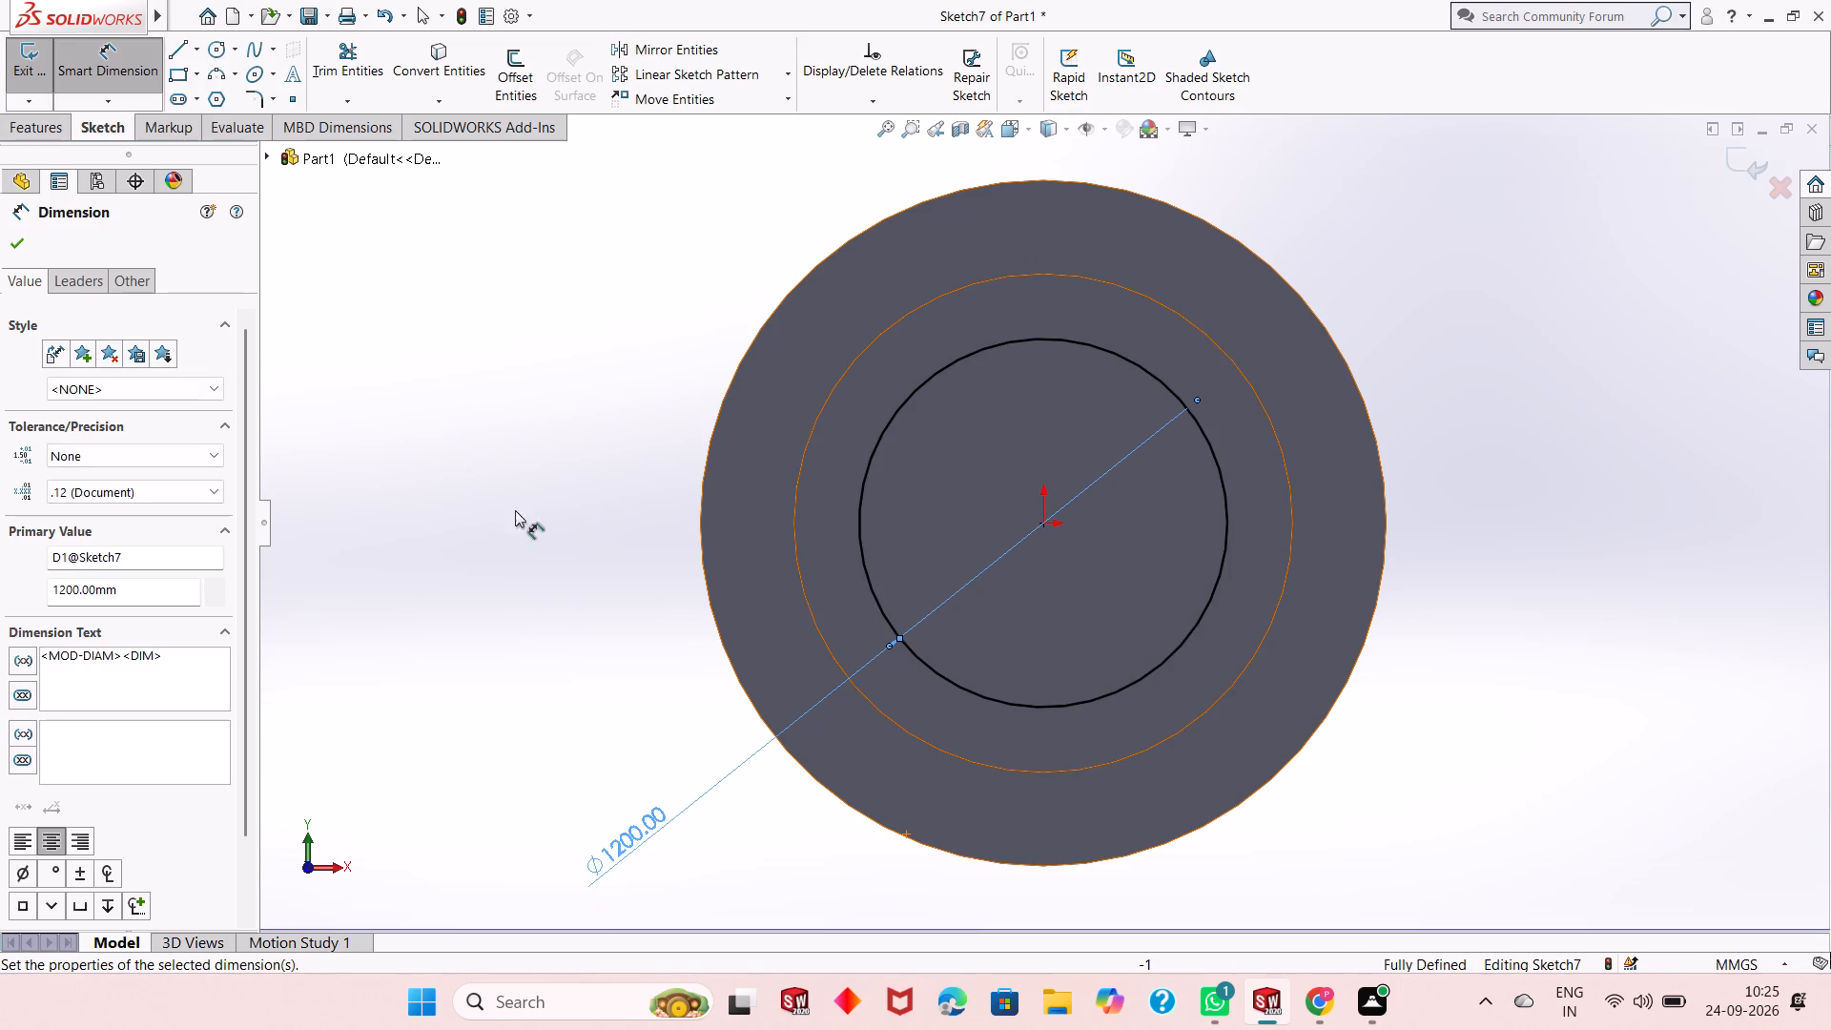
click(15, 253)
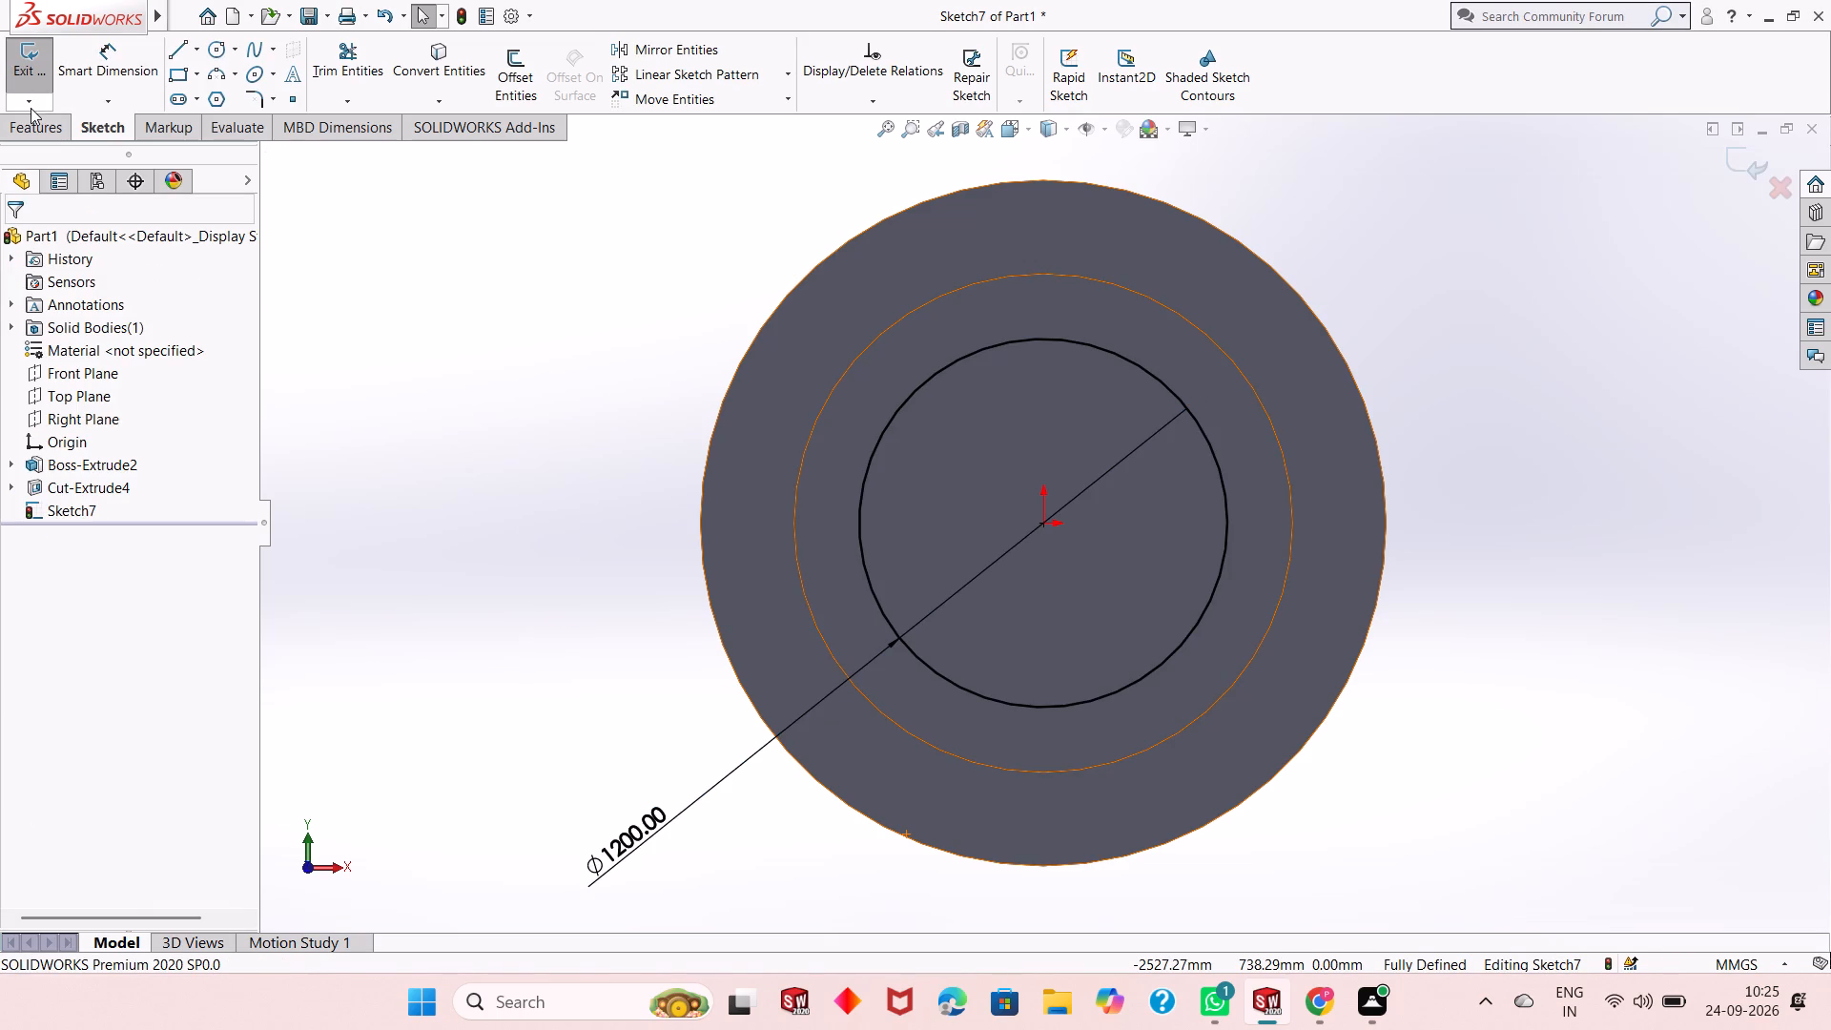
Extrude-cut the 1200 mm circle from the recess floor with the Through All end condition.
click(31, 123)
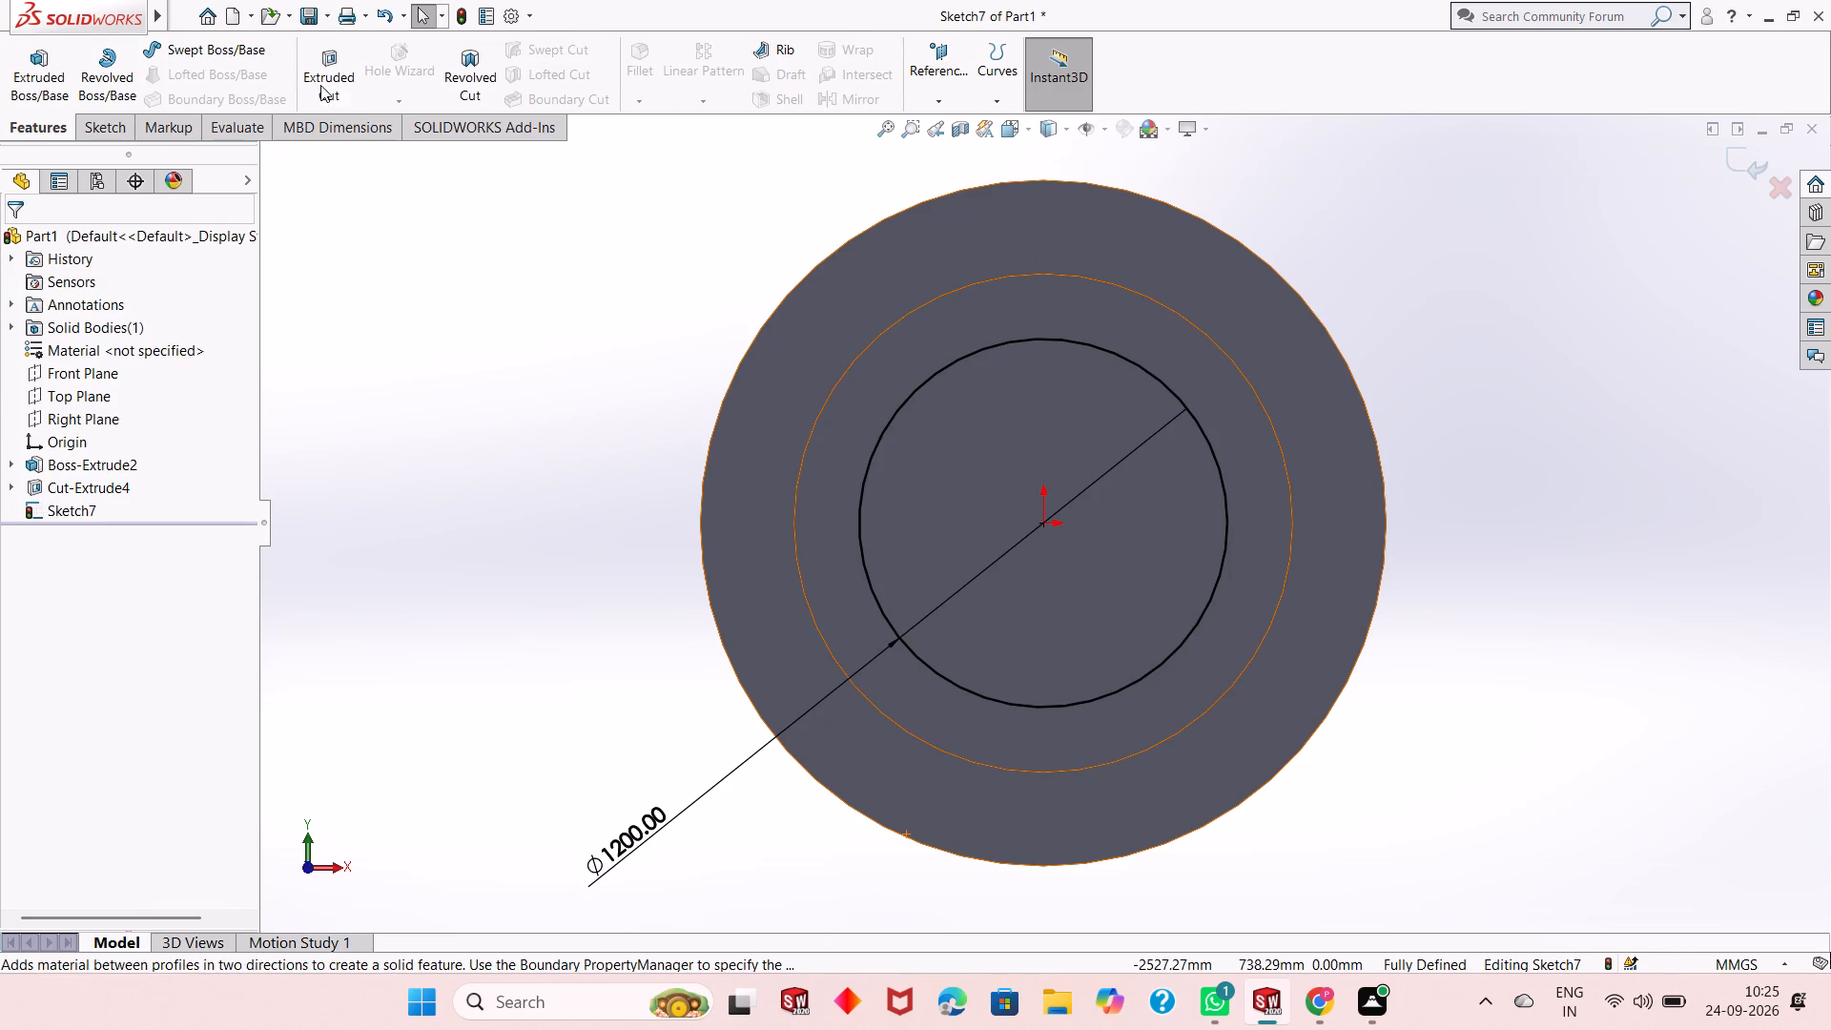
click(320, 85)
middle_drag(1407, 509, 1399, 511)
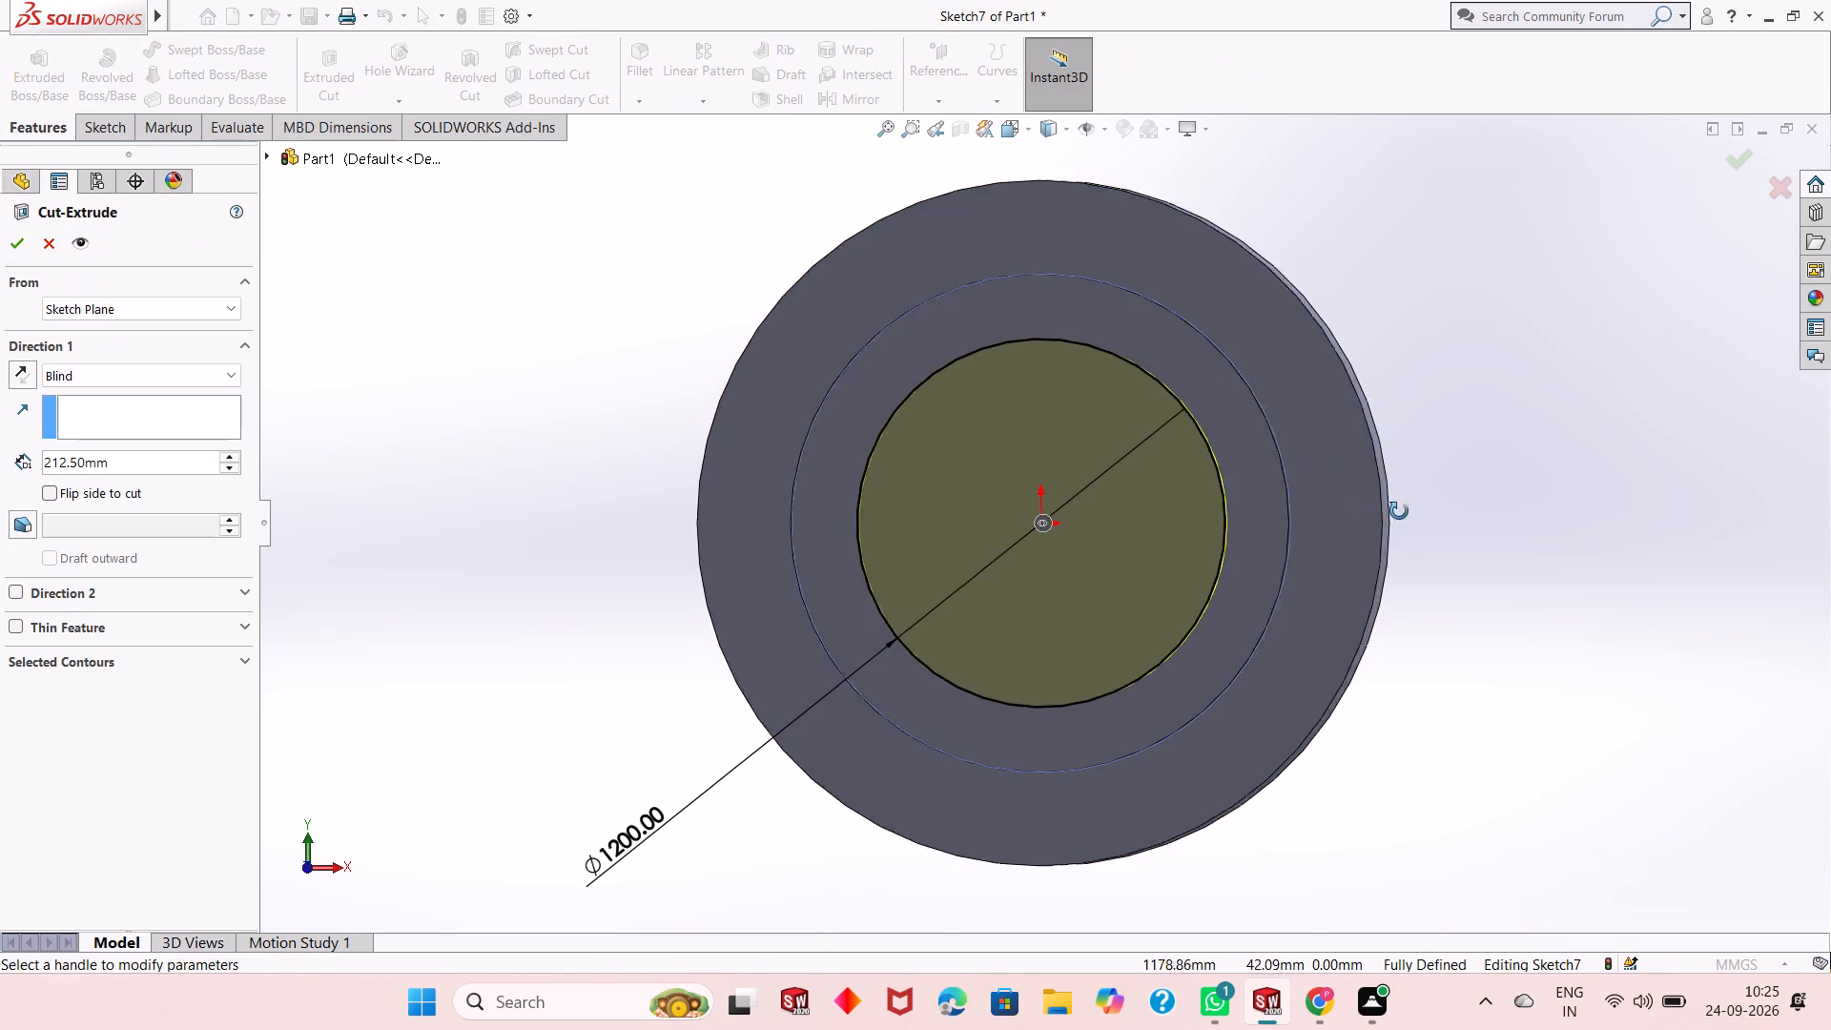
middle_drag(1399, 511, 1341, 577)
click(95, 384)
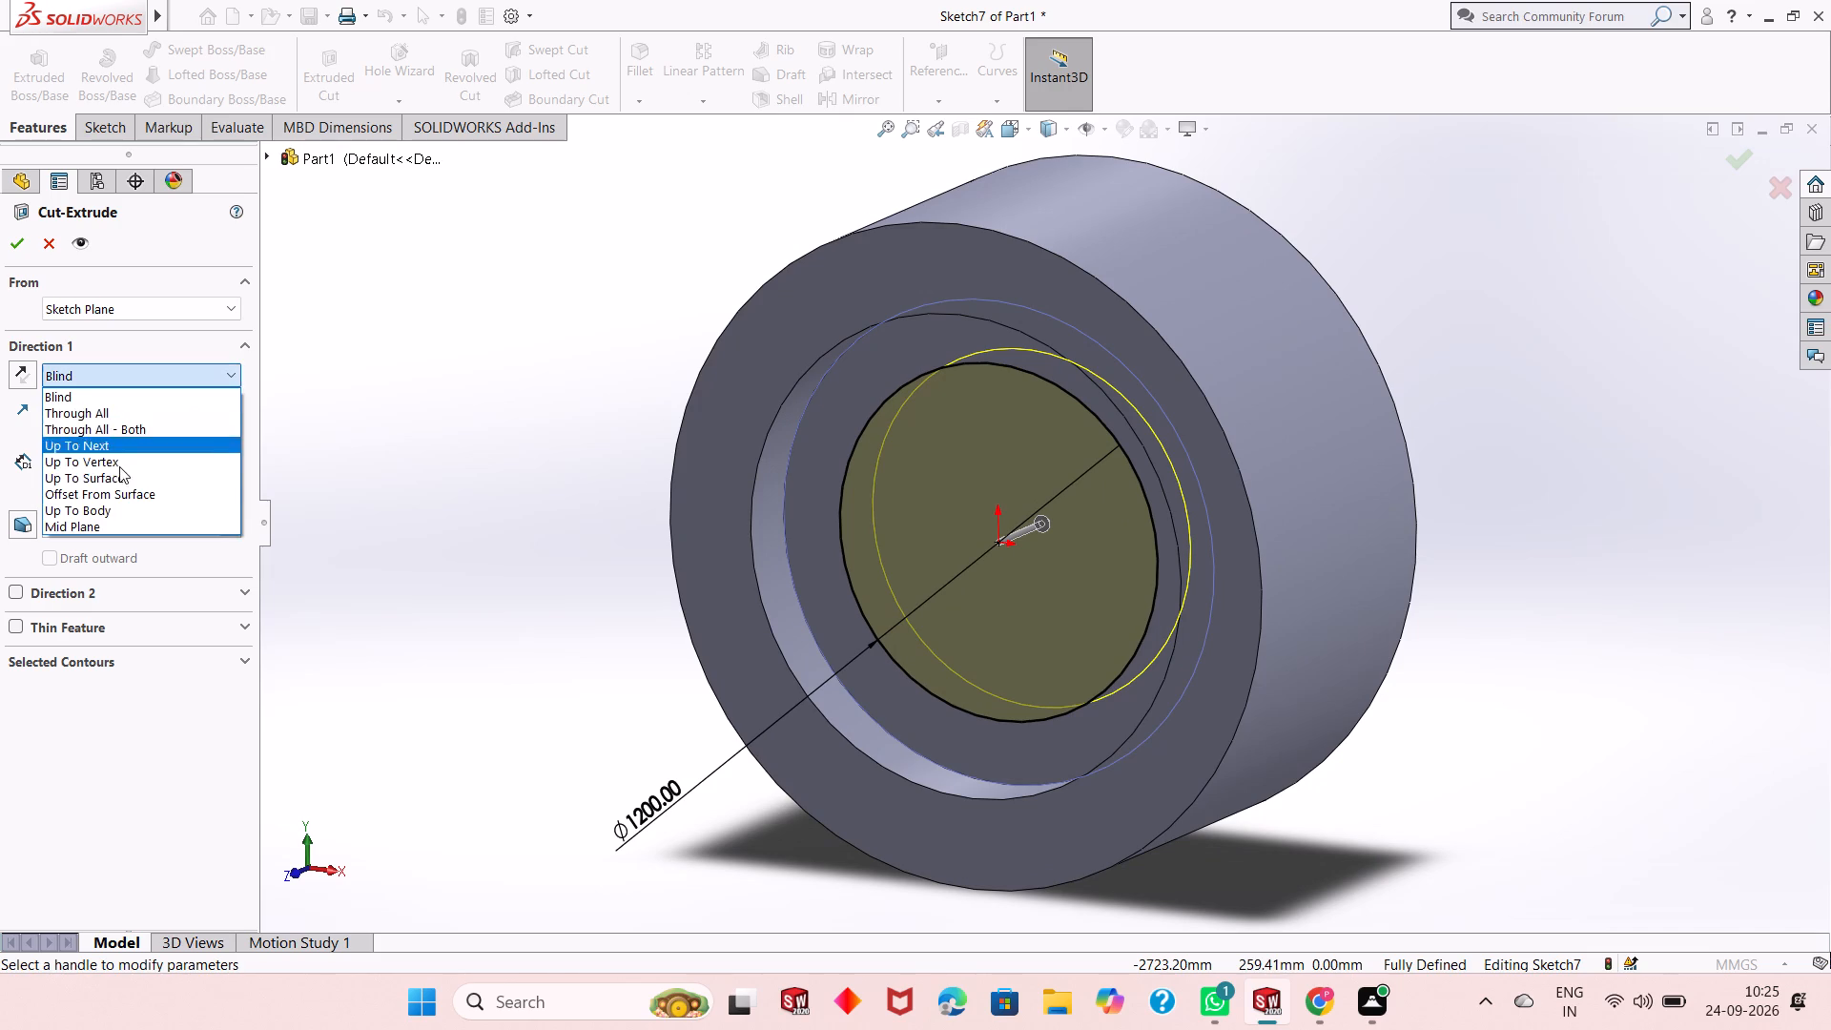
click(156, 418)
click(24, 244)
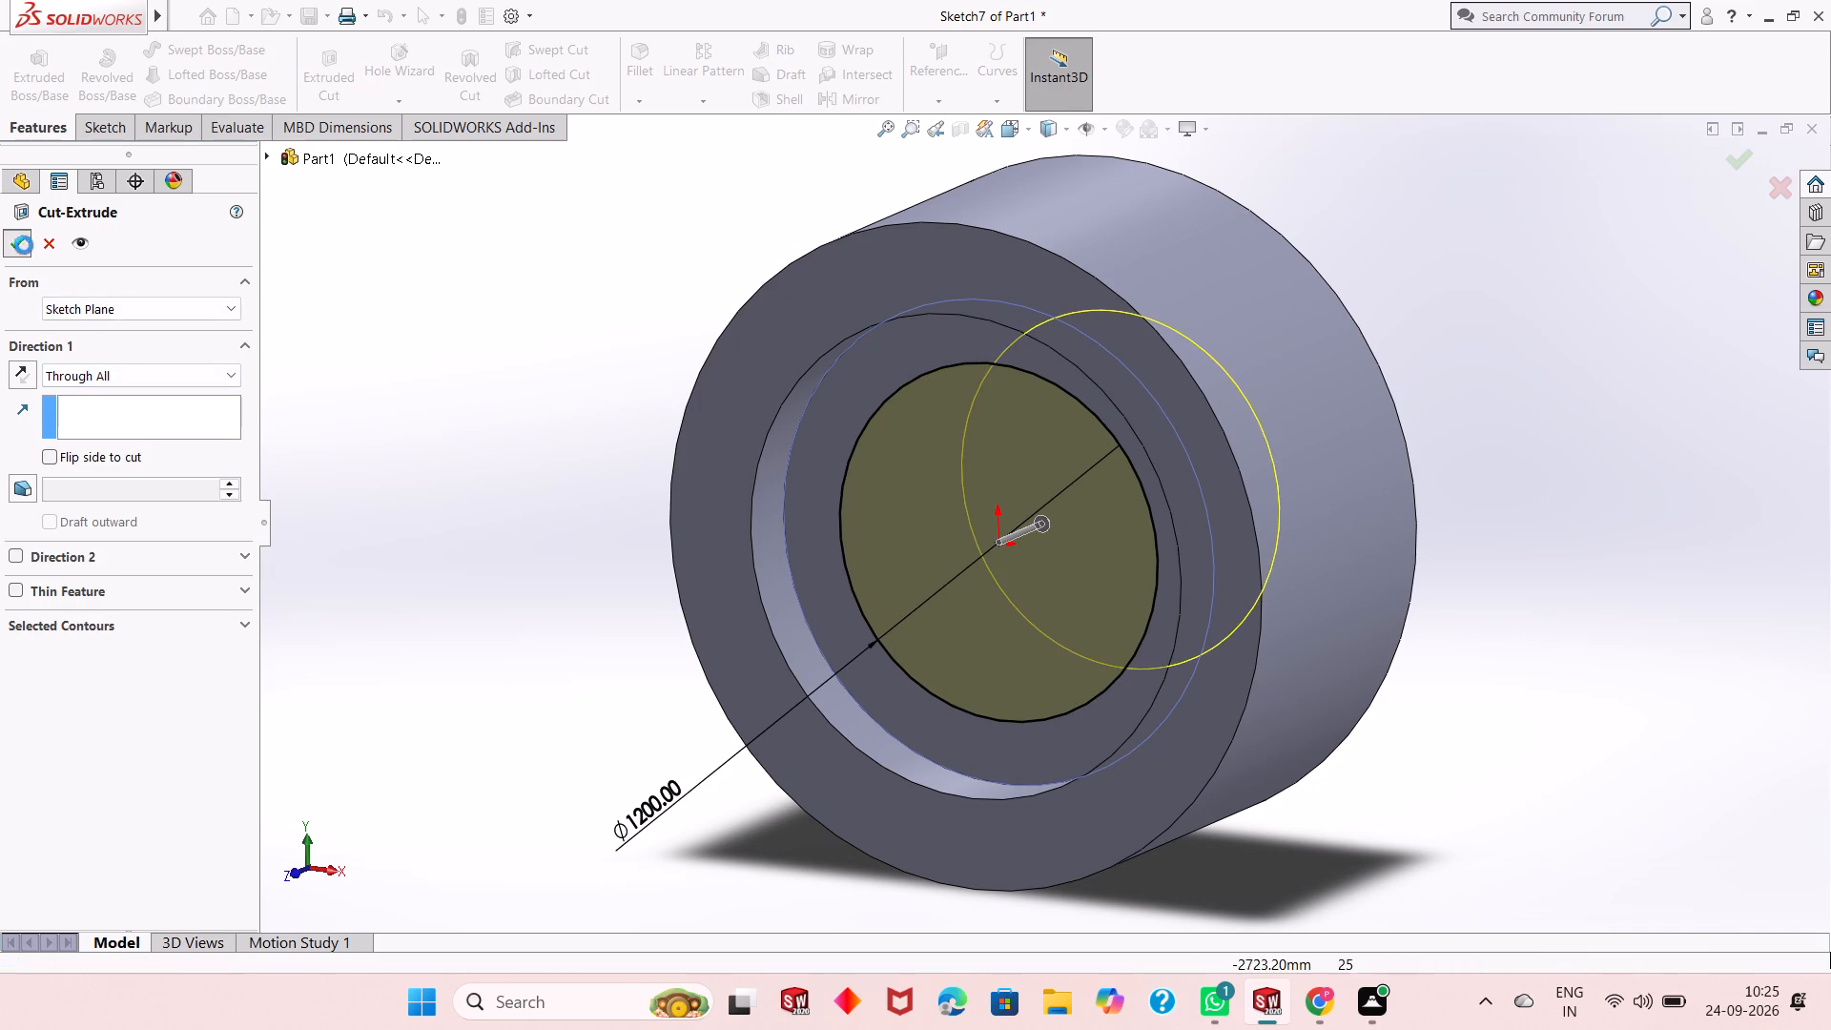
click(526, 497)
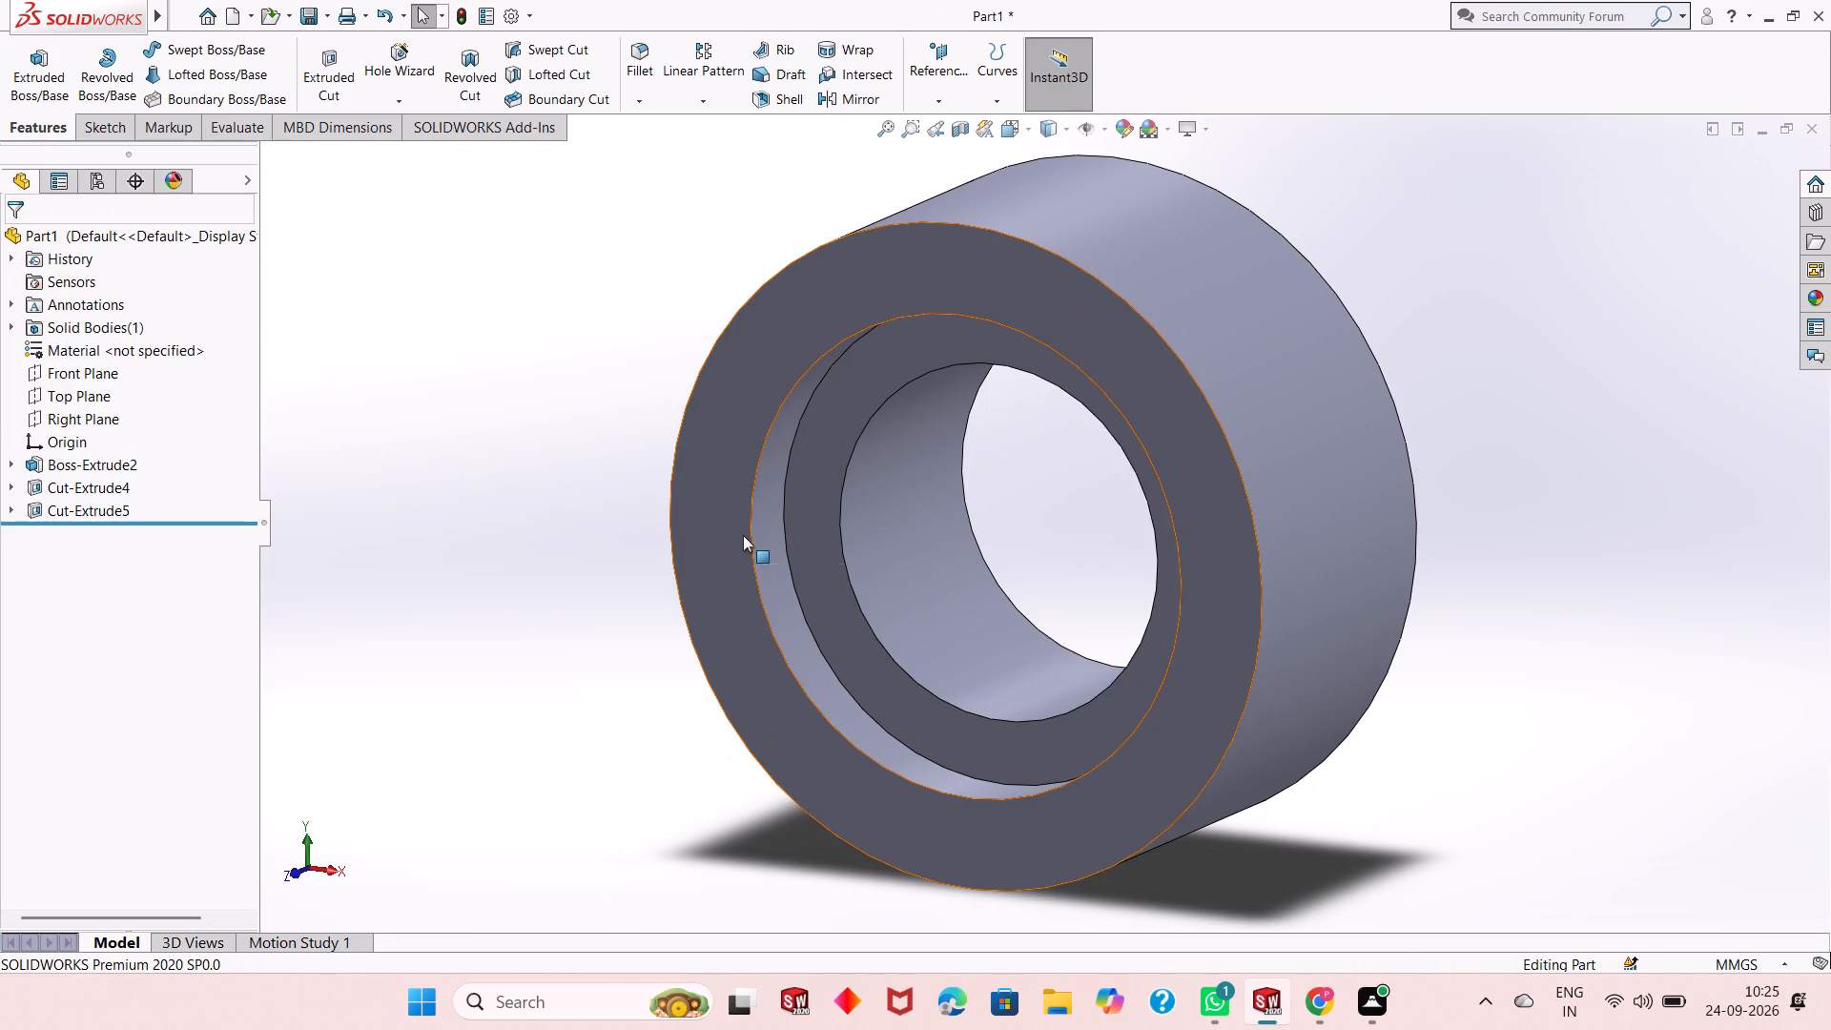
Examine the stepped recess and the through bore of the part from several angles.
middle_drag(743, 535, 766, 494)
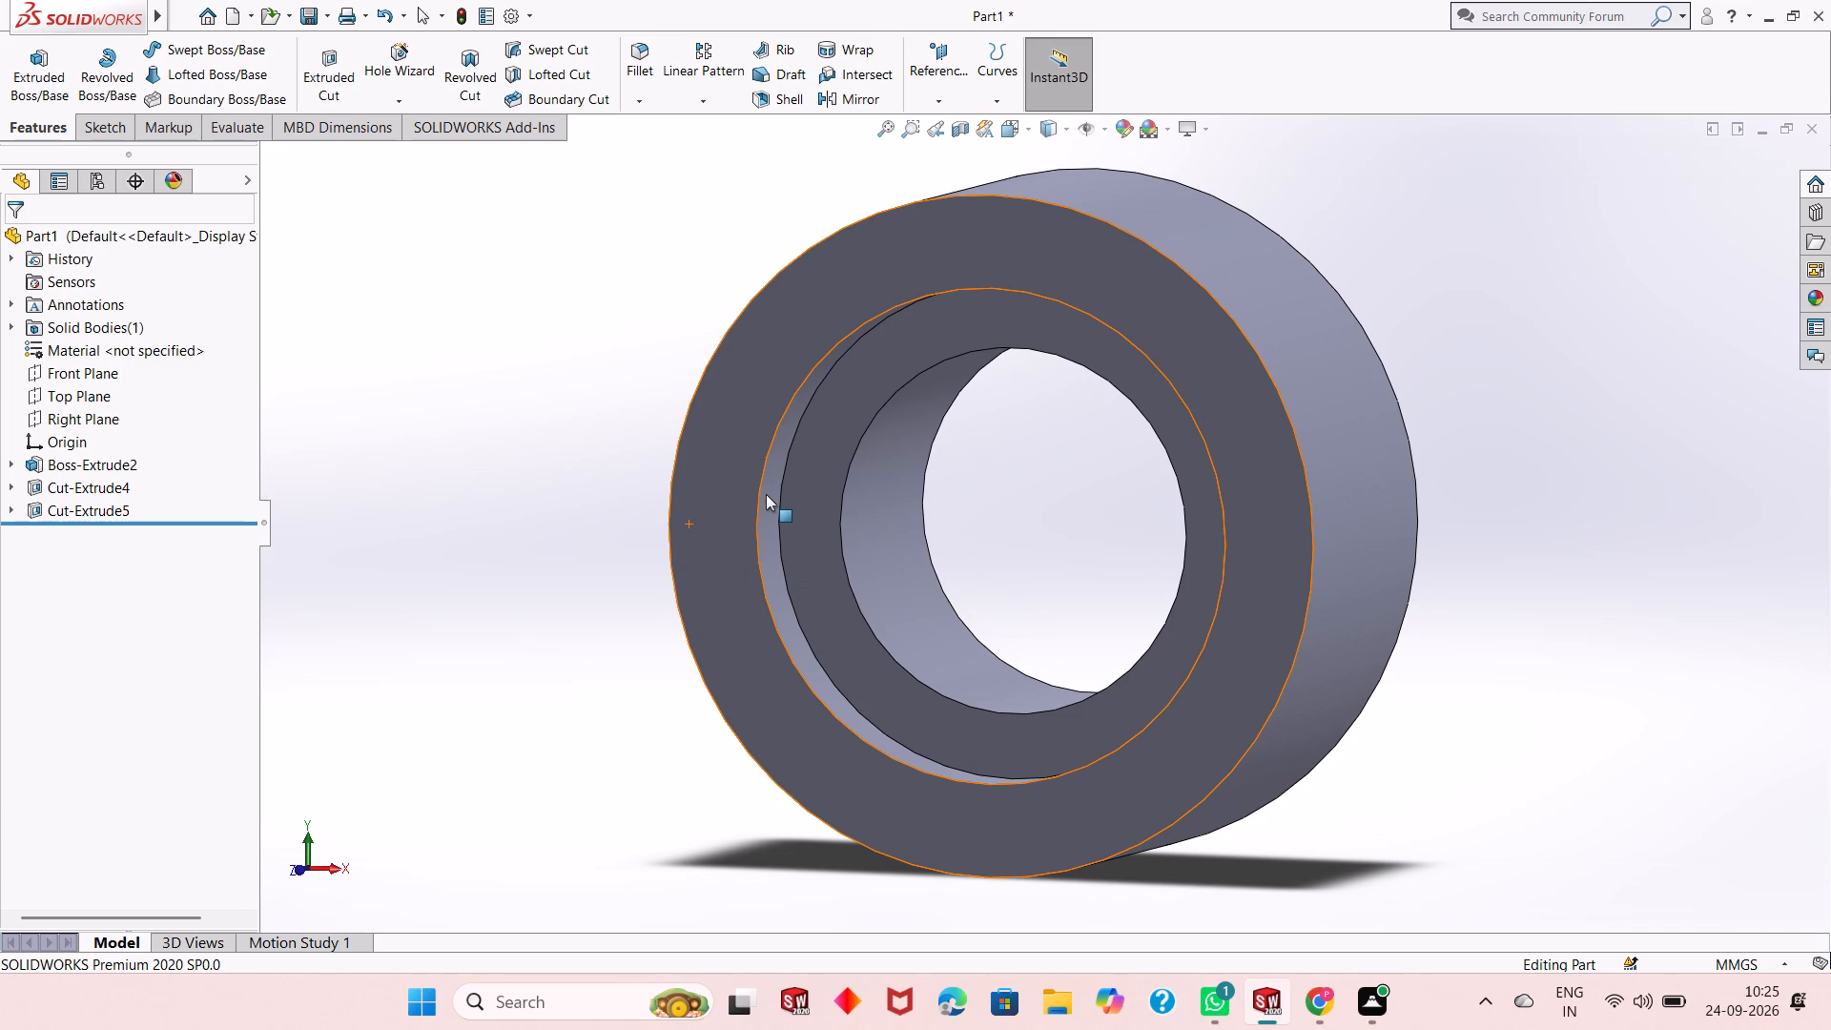
scroll(766, 494, down, 2)
scroll(766, 494, up, 1)
scroll(878, 512, down, 1)
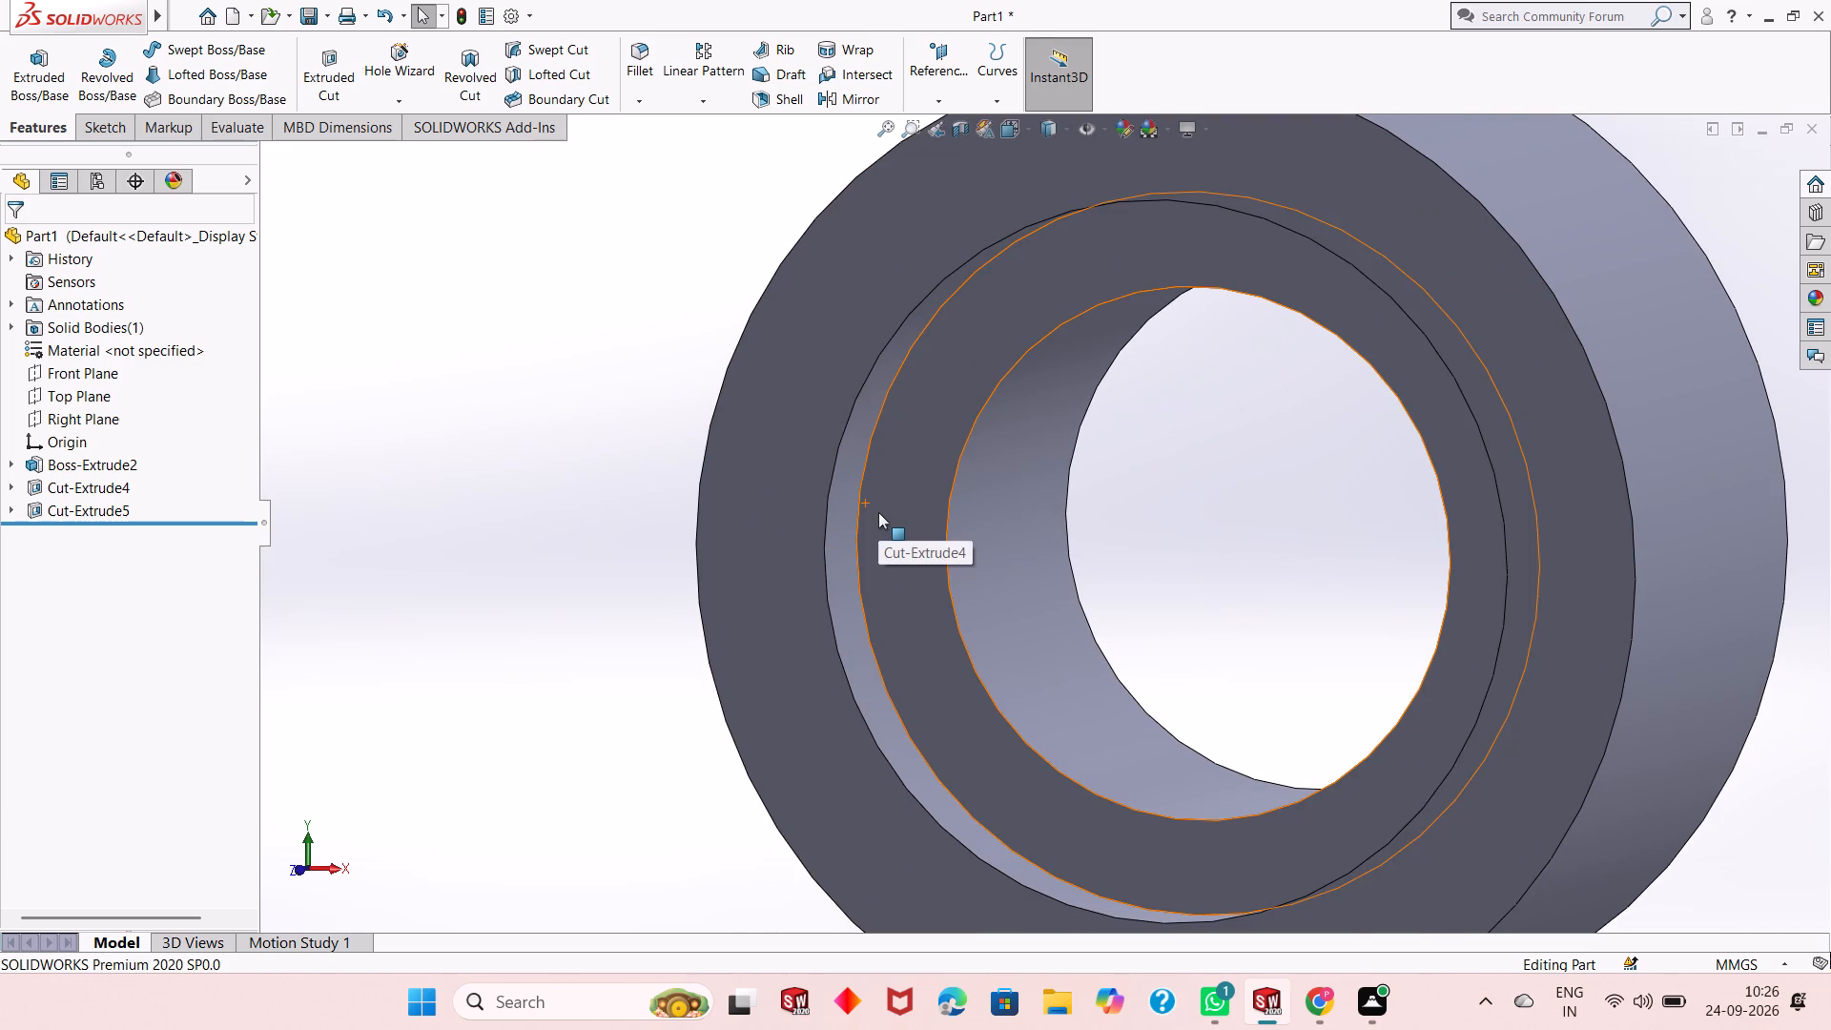
scroll(878, 512, up, 3)
scroll(1281, 508, down, 1)
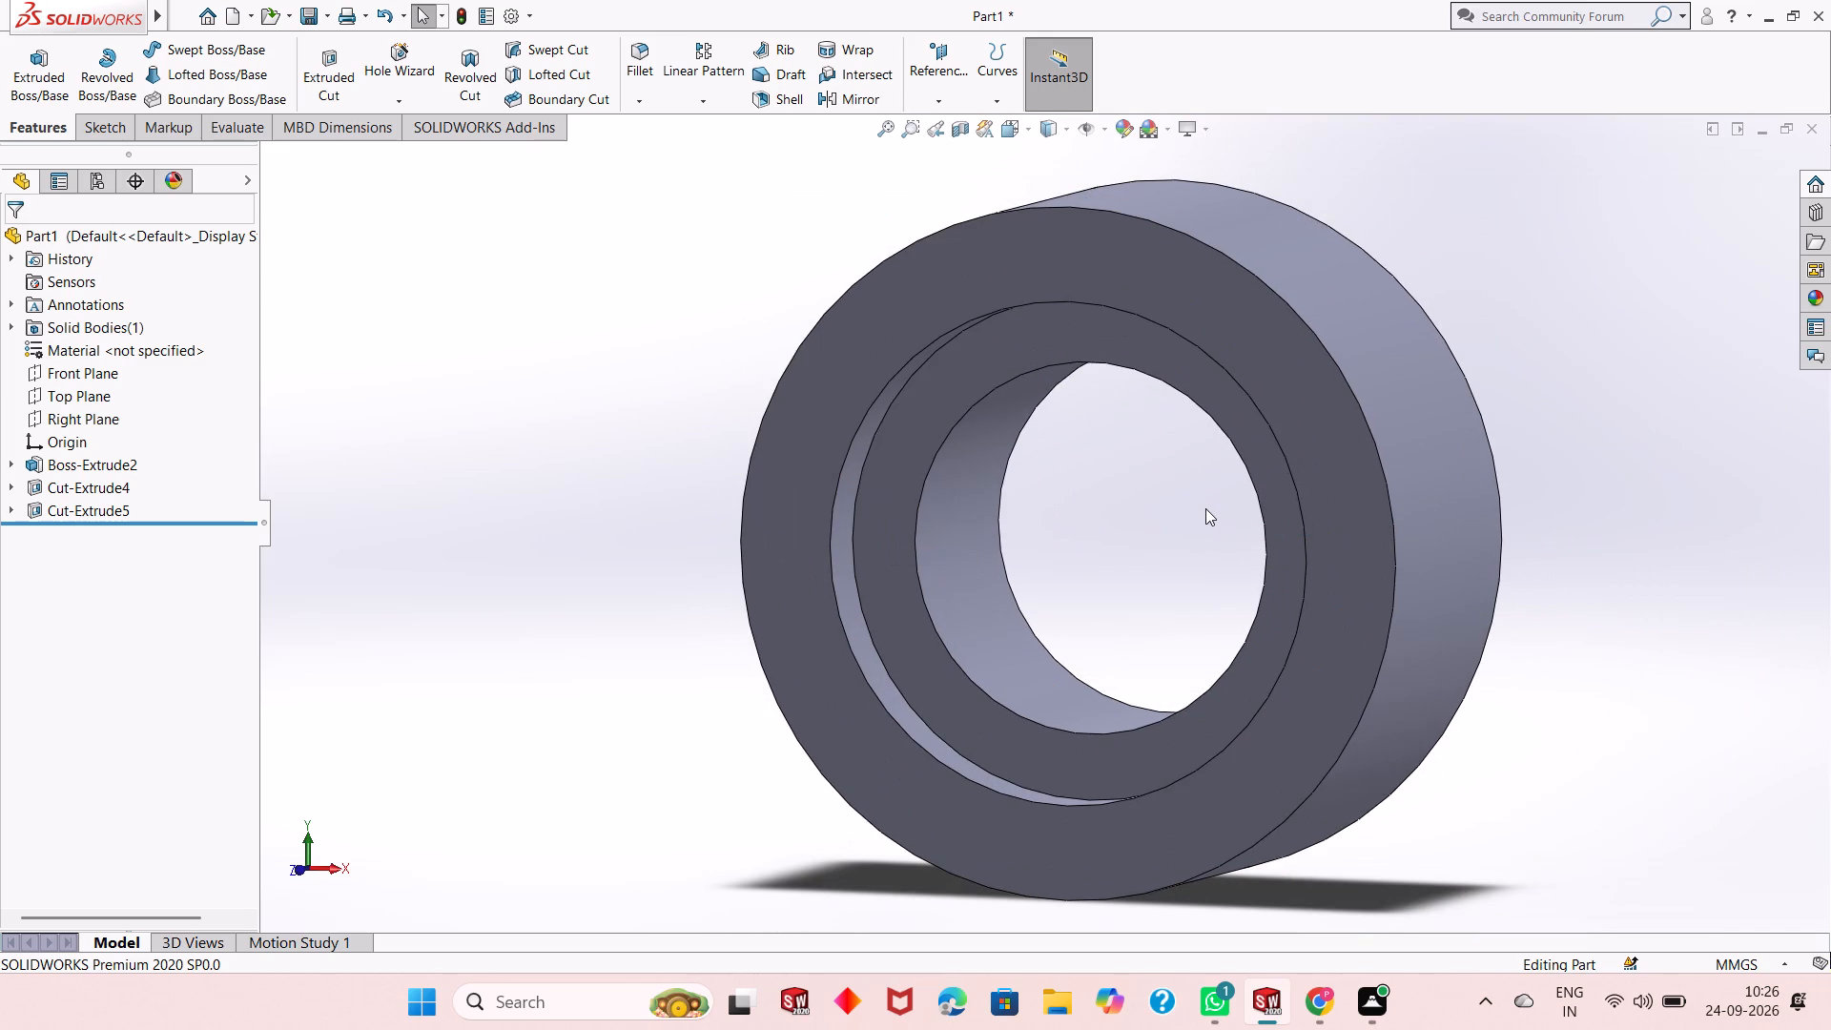
scroll(1205, 508, down, 2)
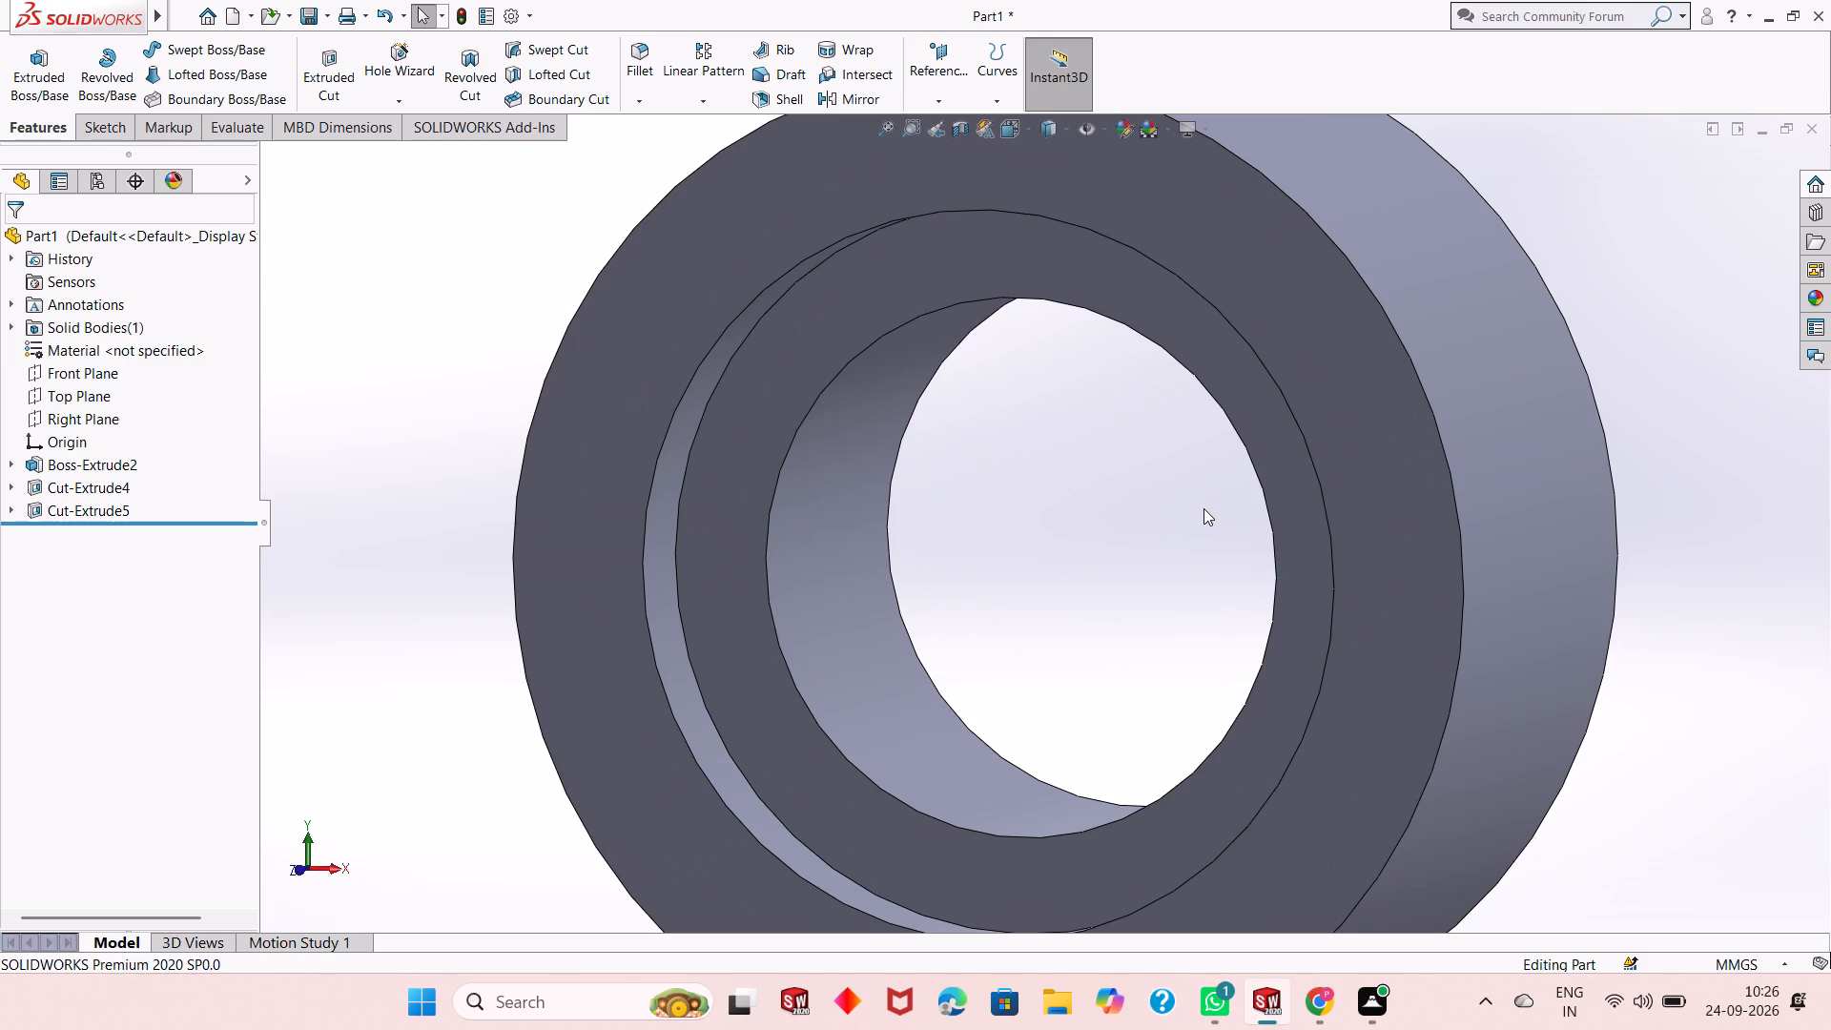
scroll(1168, 515, down, 1)
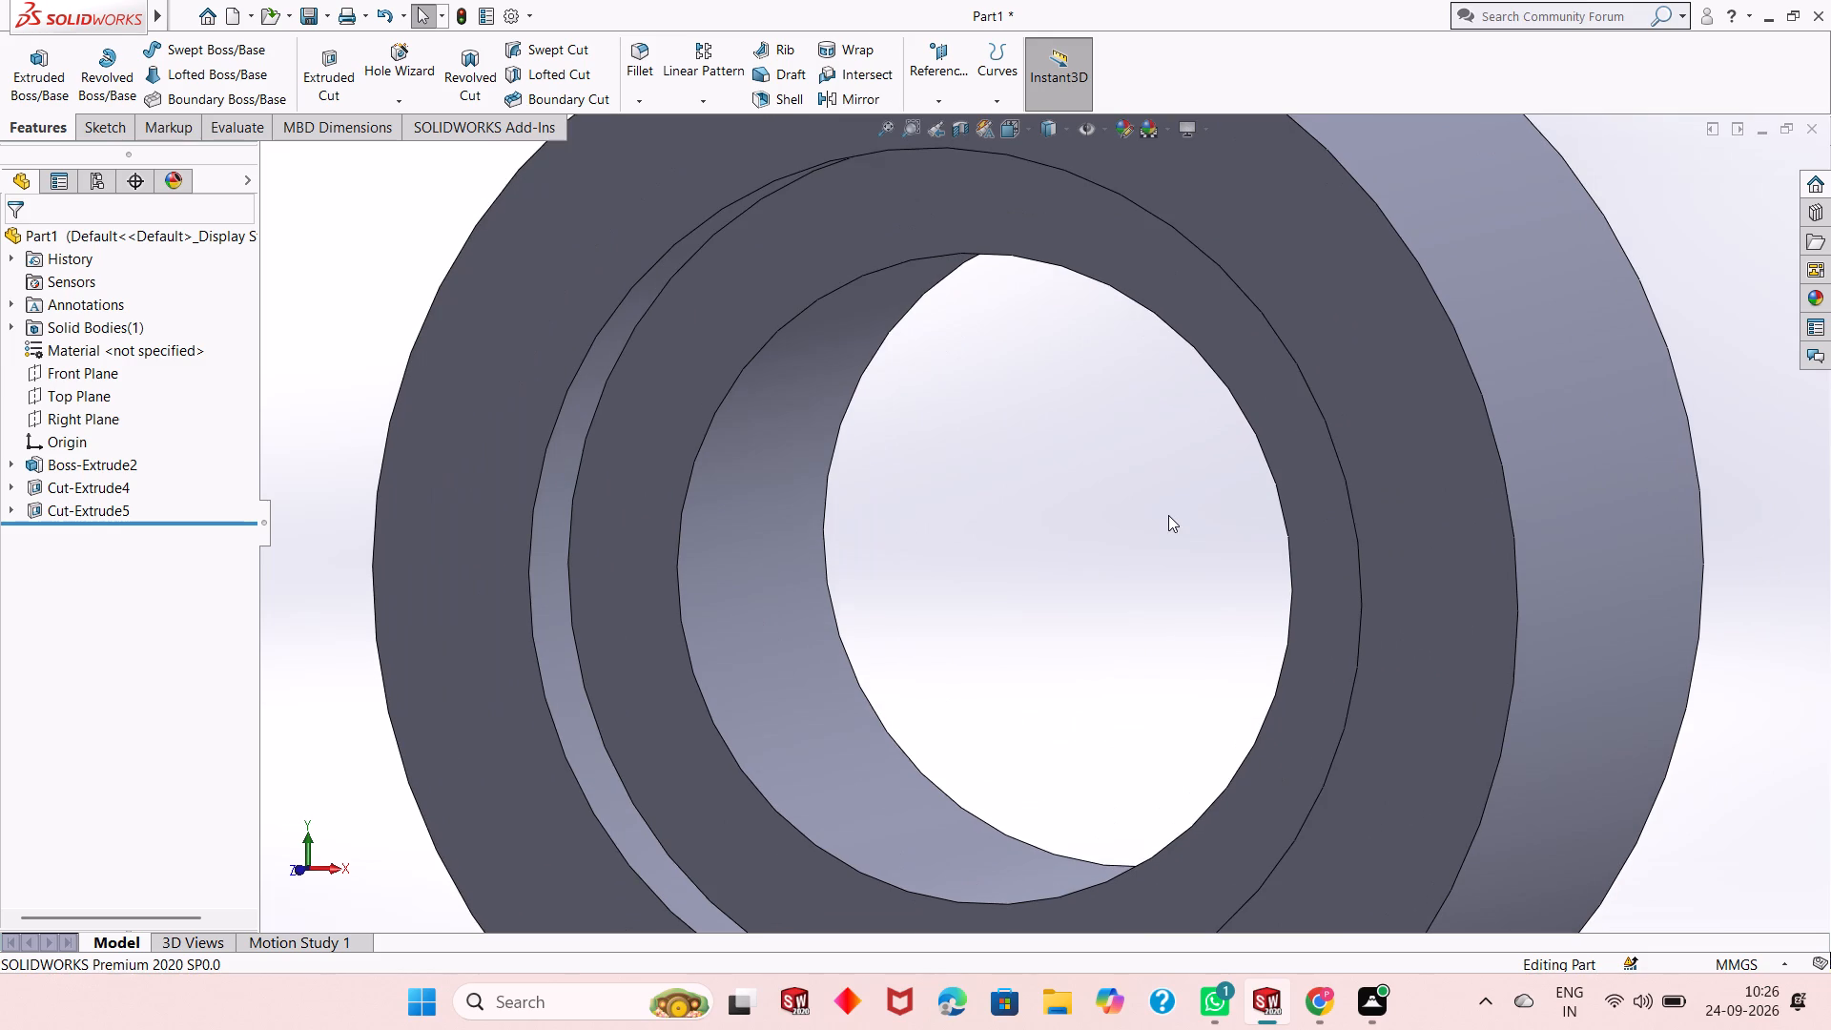
scroll(1125, 537, up, 2)
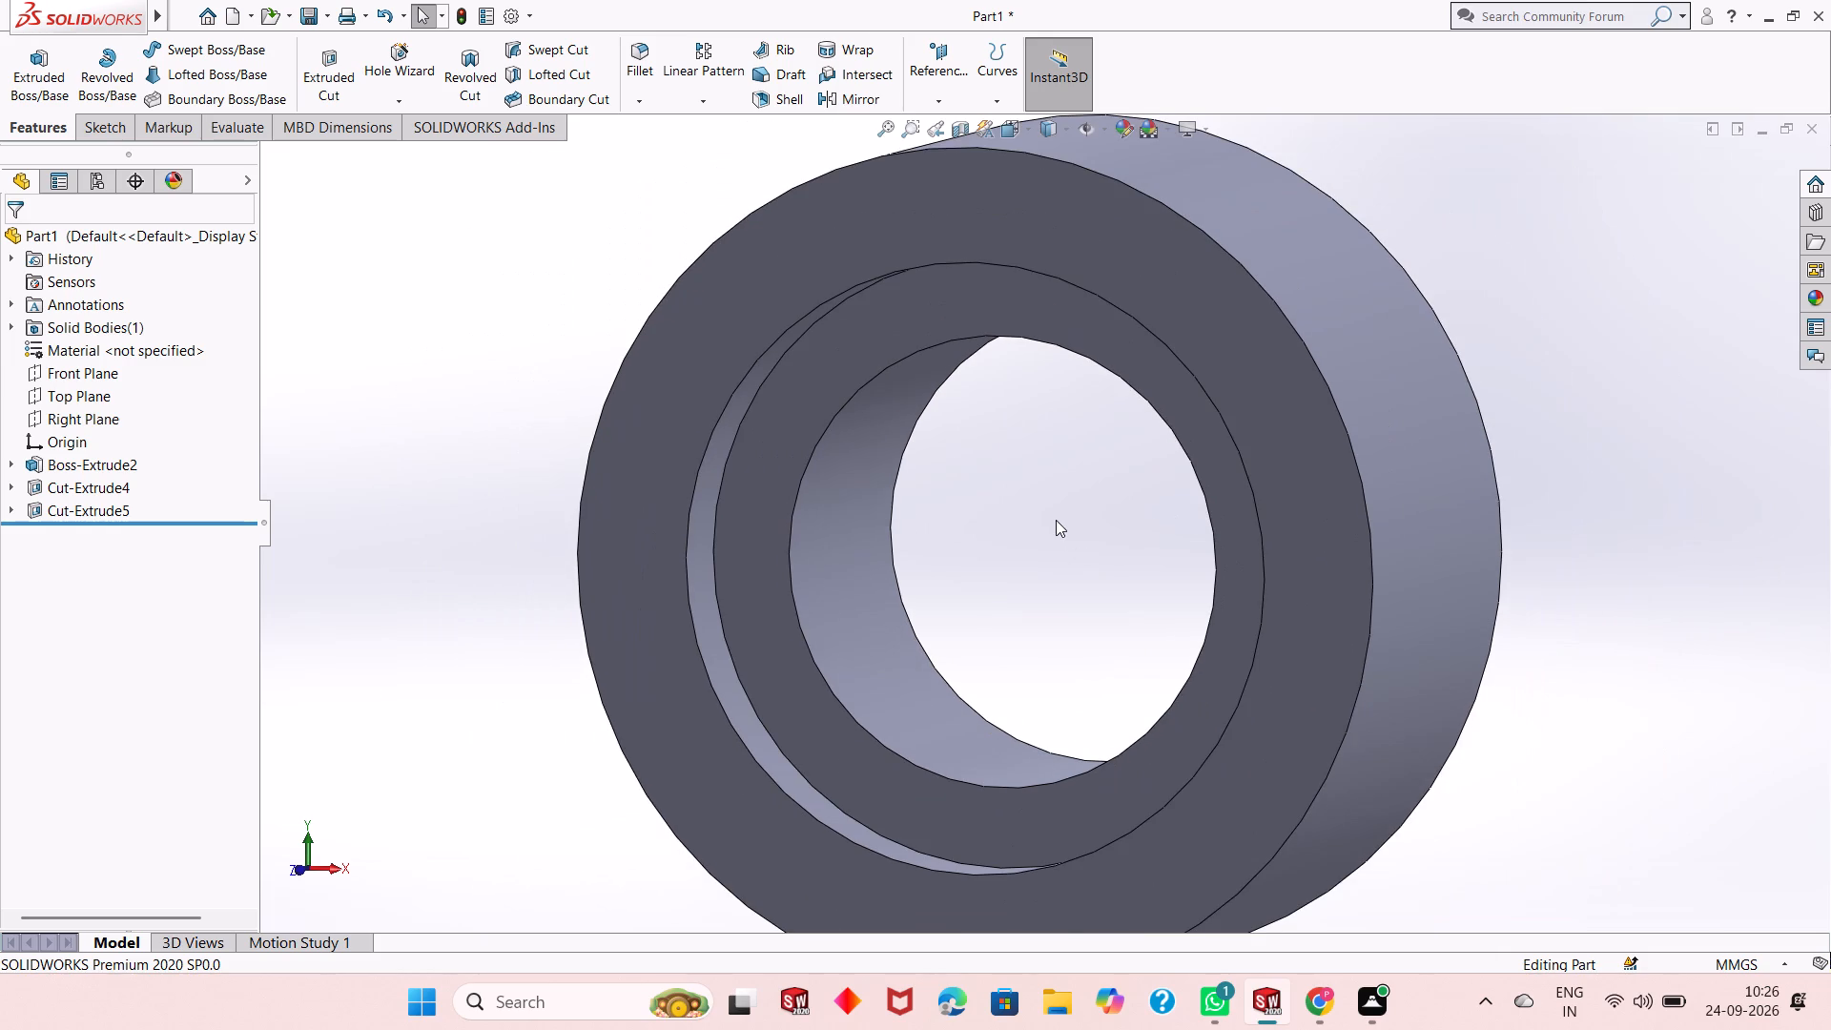
scroll(1056, 520, up, 2)
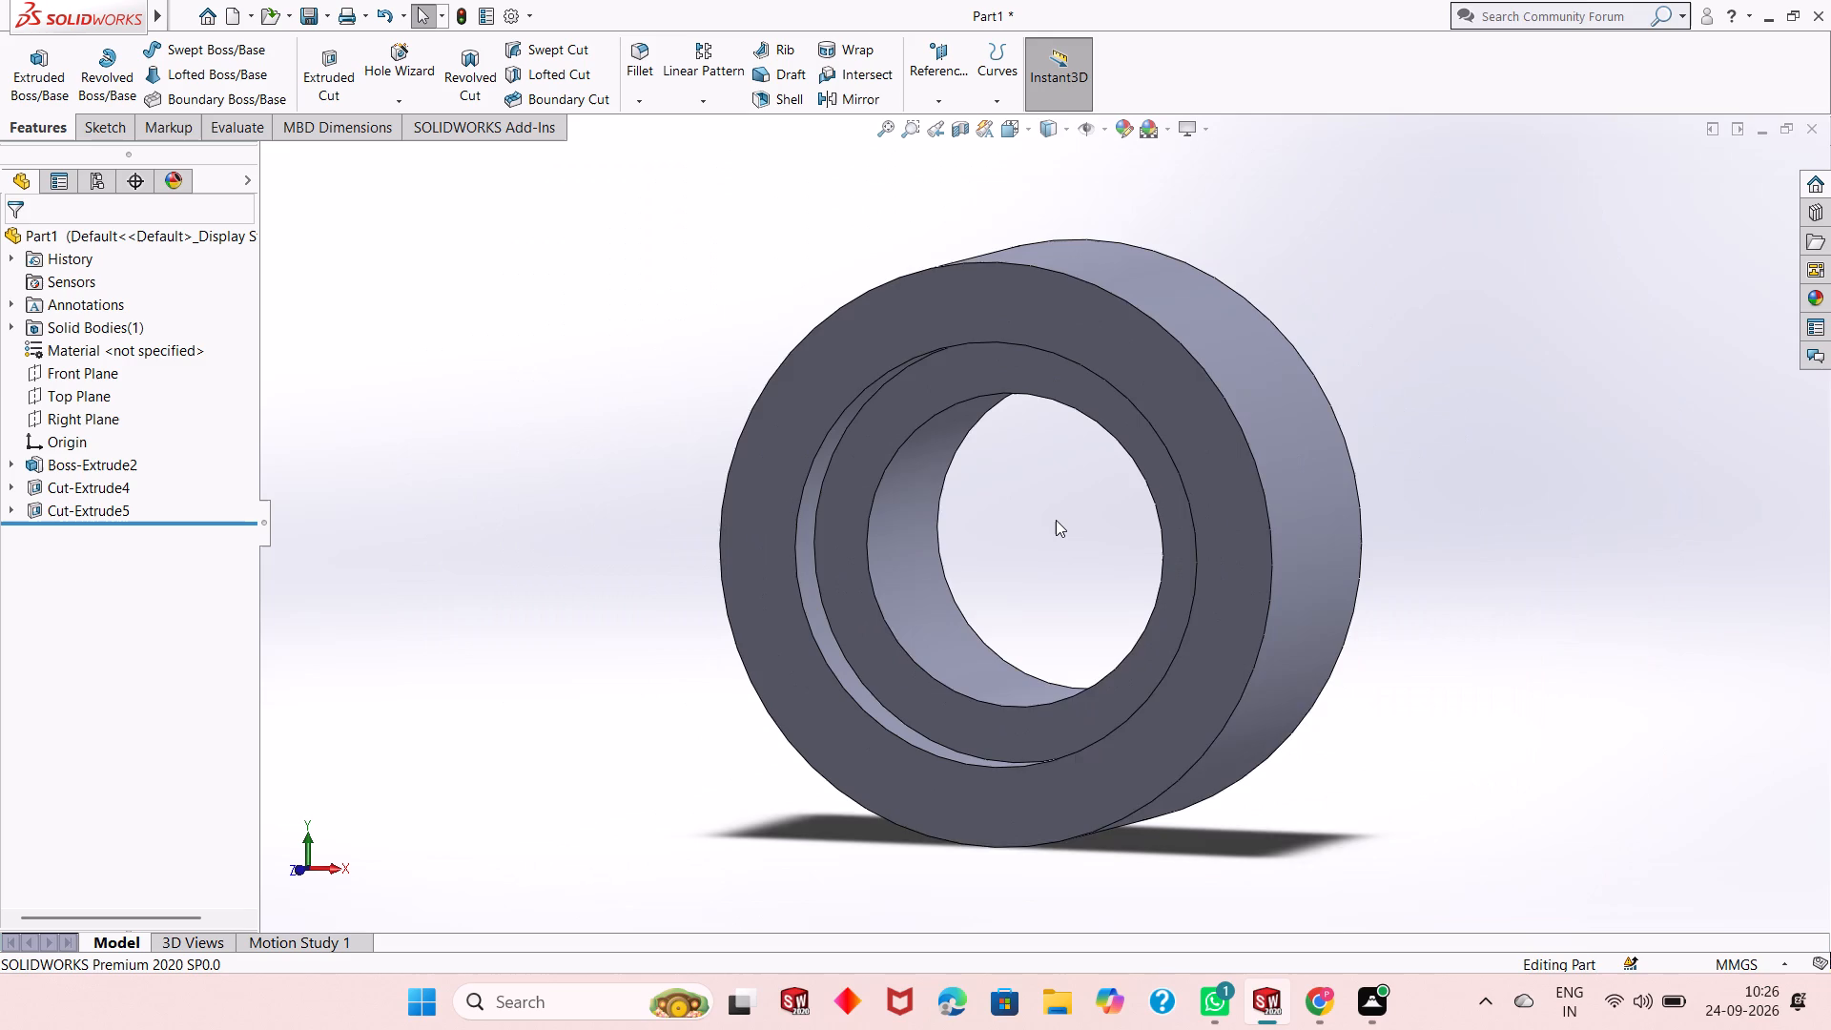
scroll(1056, 520, down, 1)
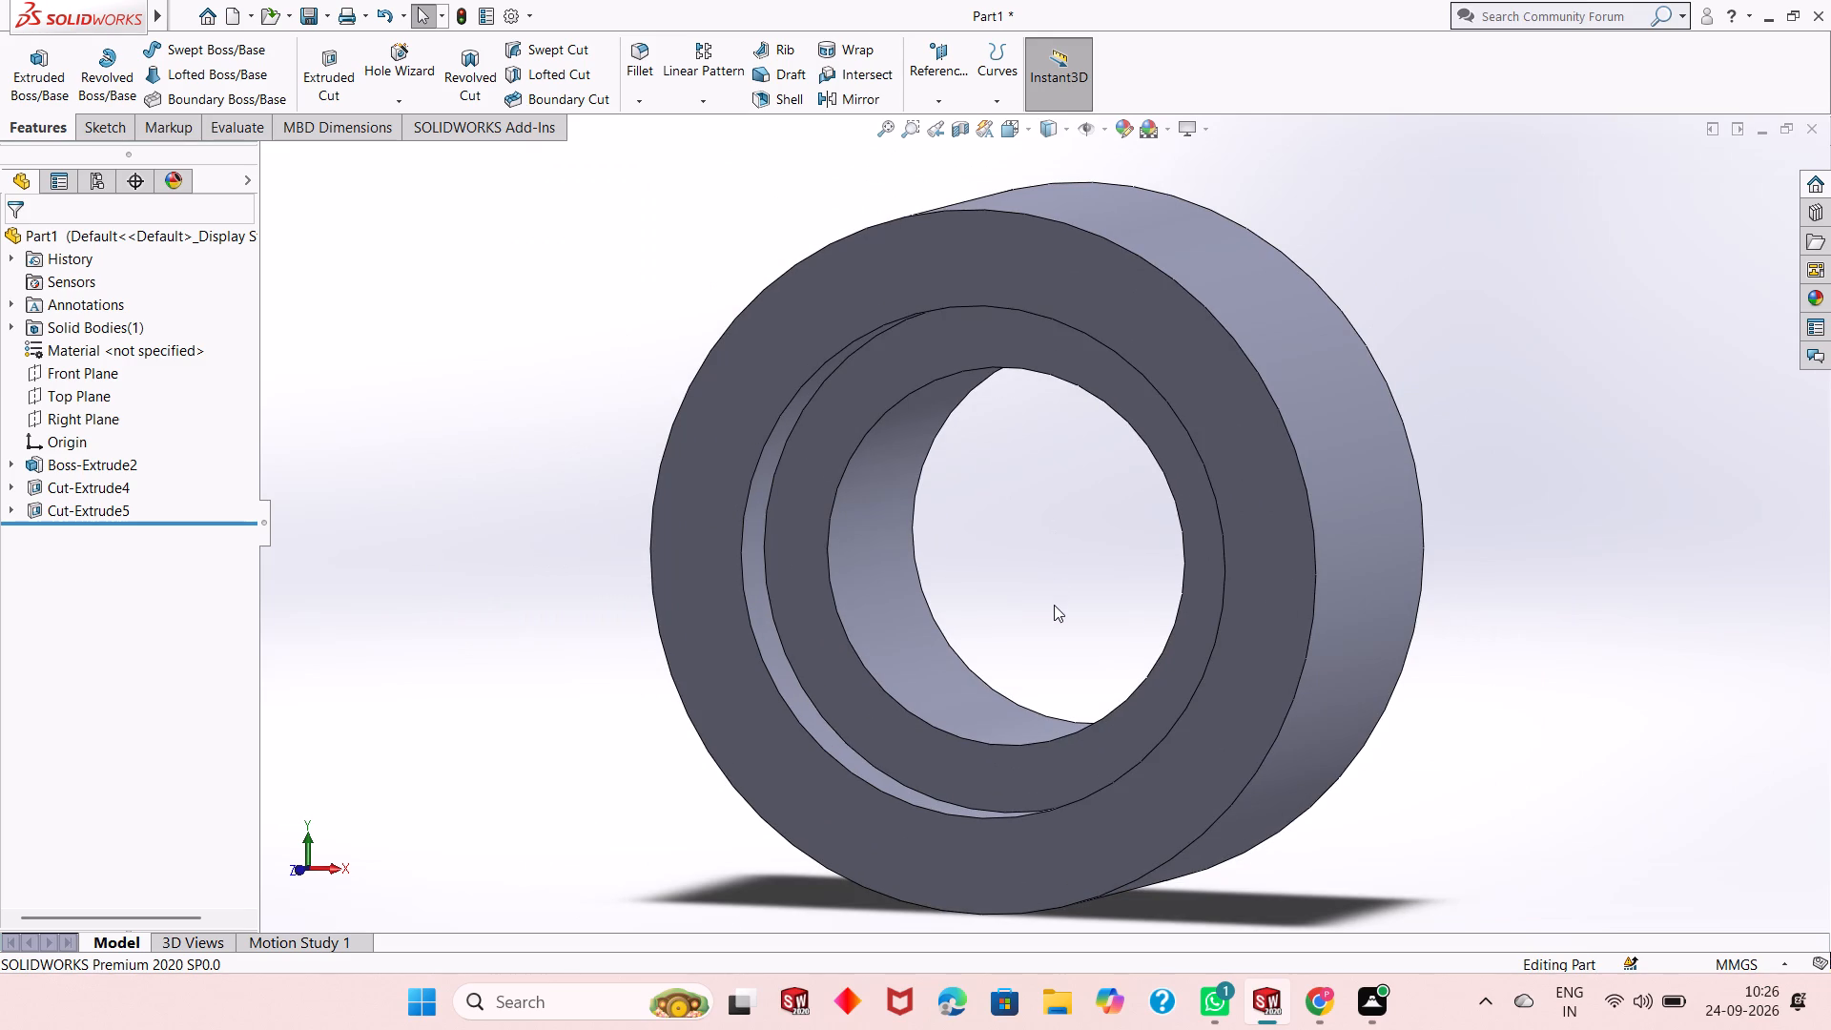
scroll(1054, 605, up, 1)
middle_drag(1054, 605, 1083, 619)
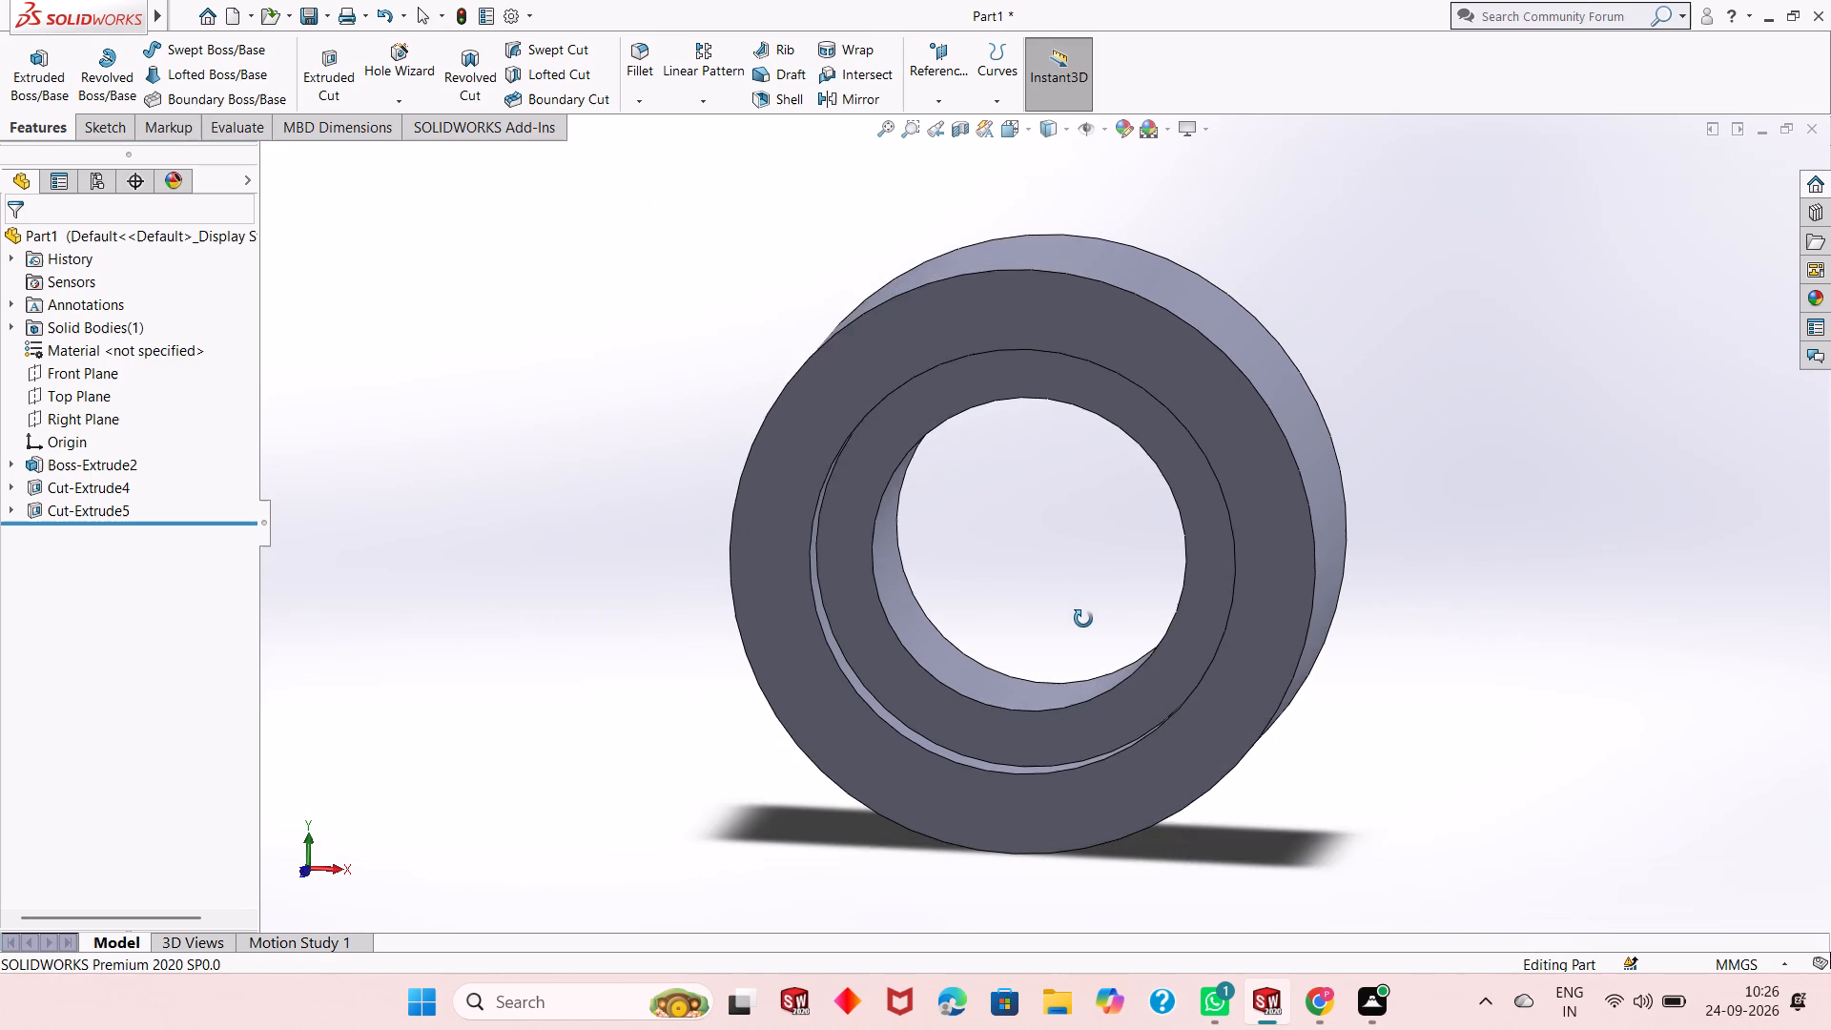
middle_drag(1083, 619, 1009, 601)
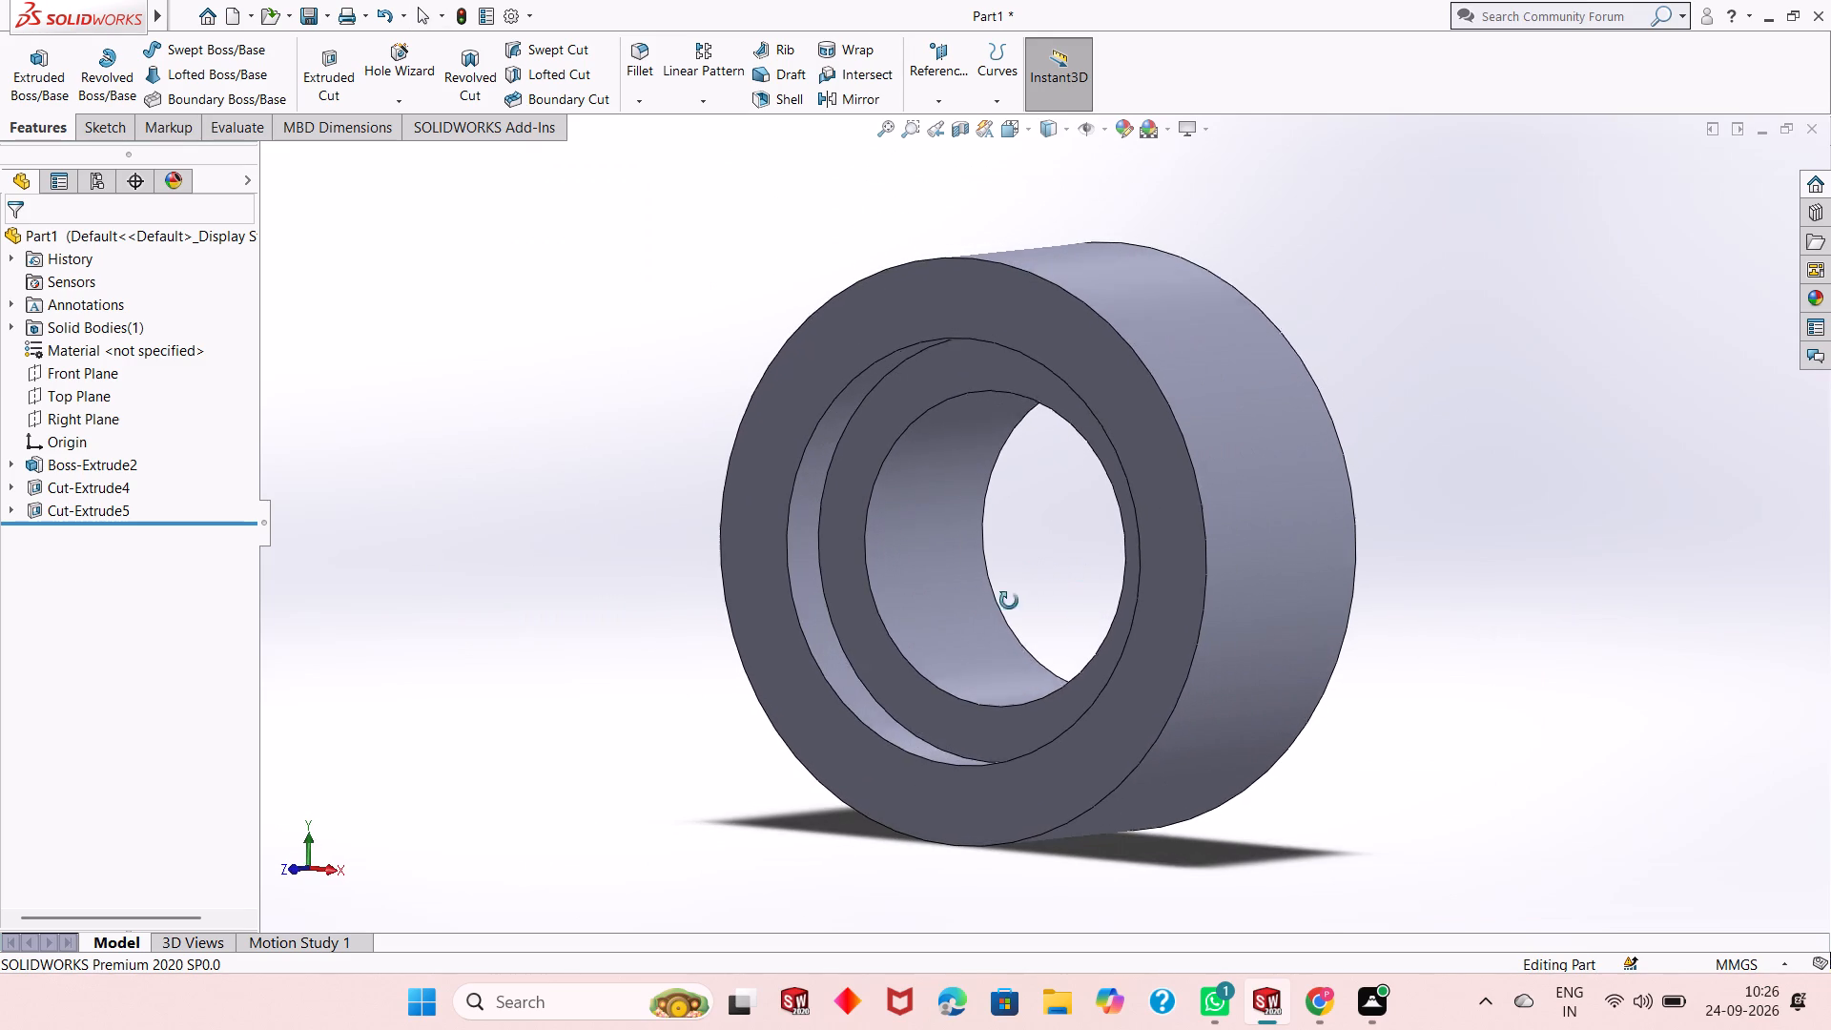
middle_drag(1009, 601, 1248, 607)
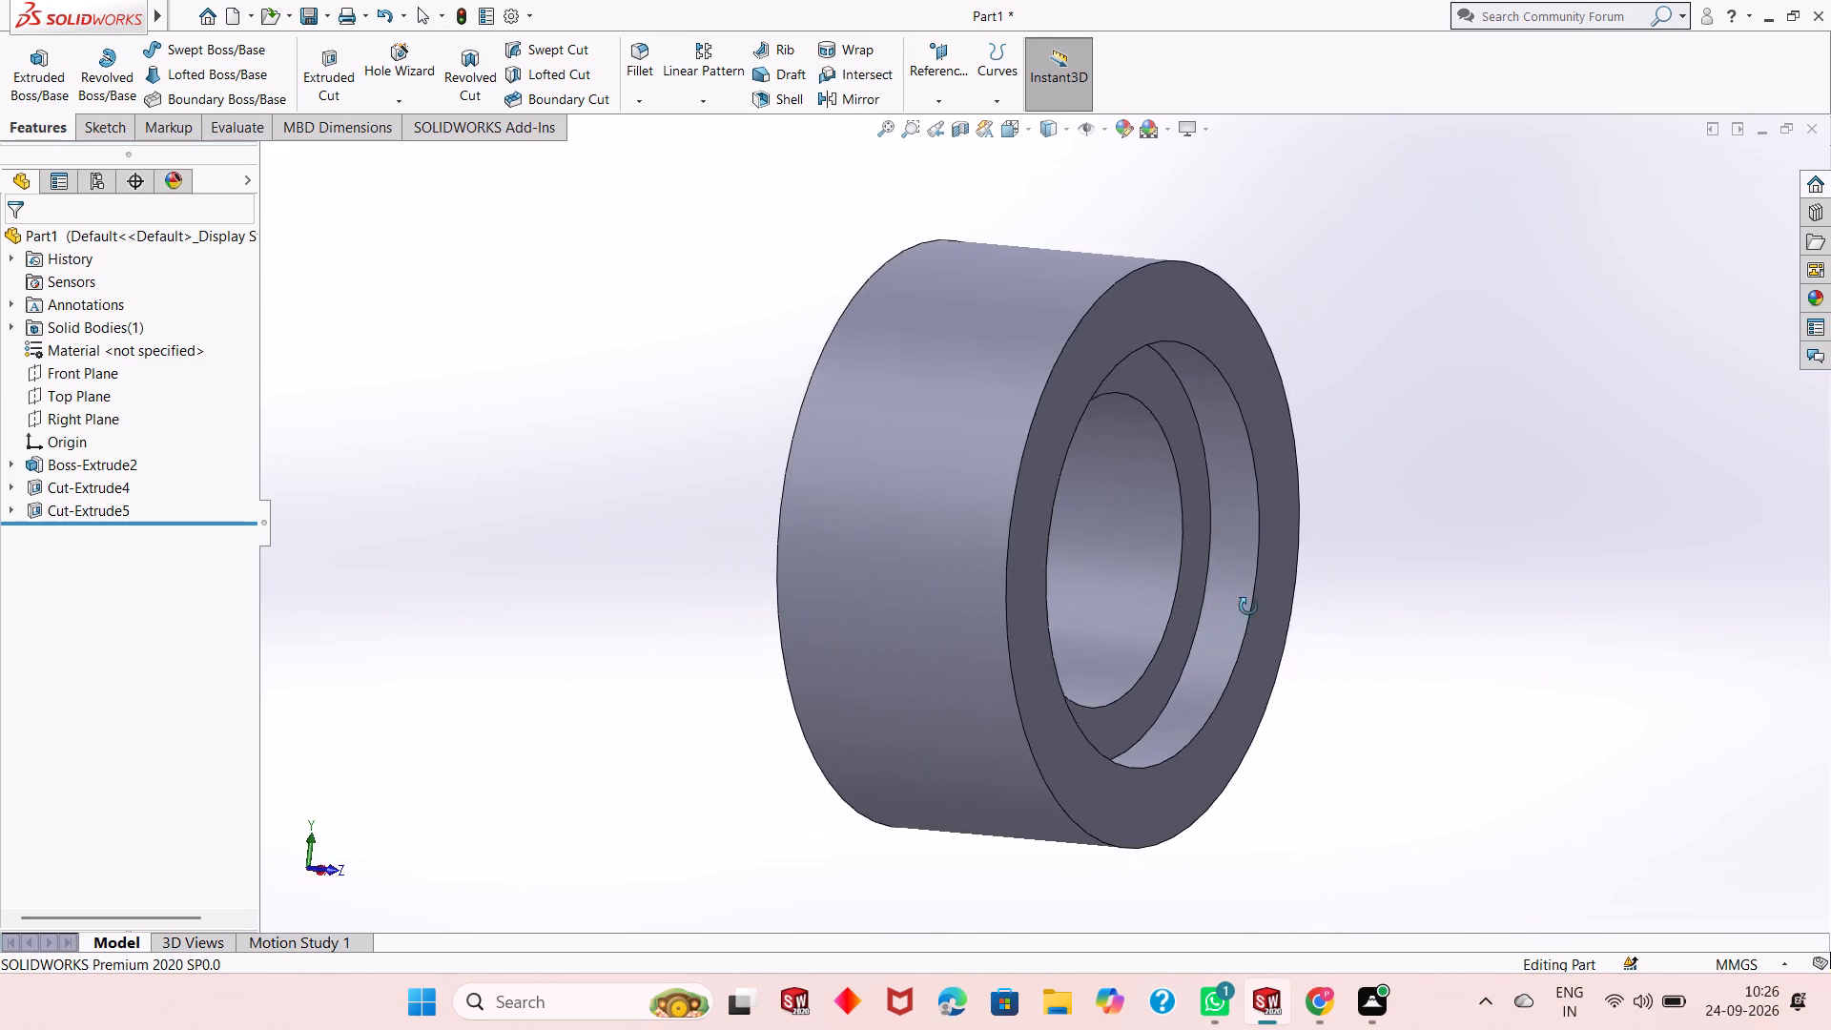
middle_drag(1248, 607, 952, 598)
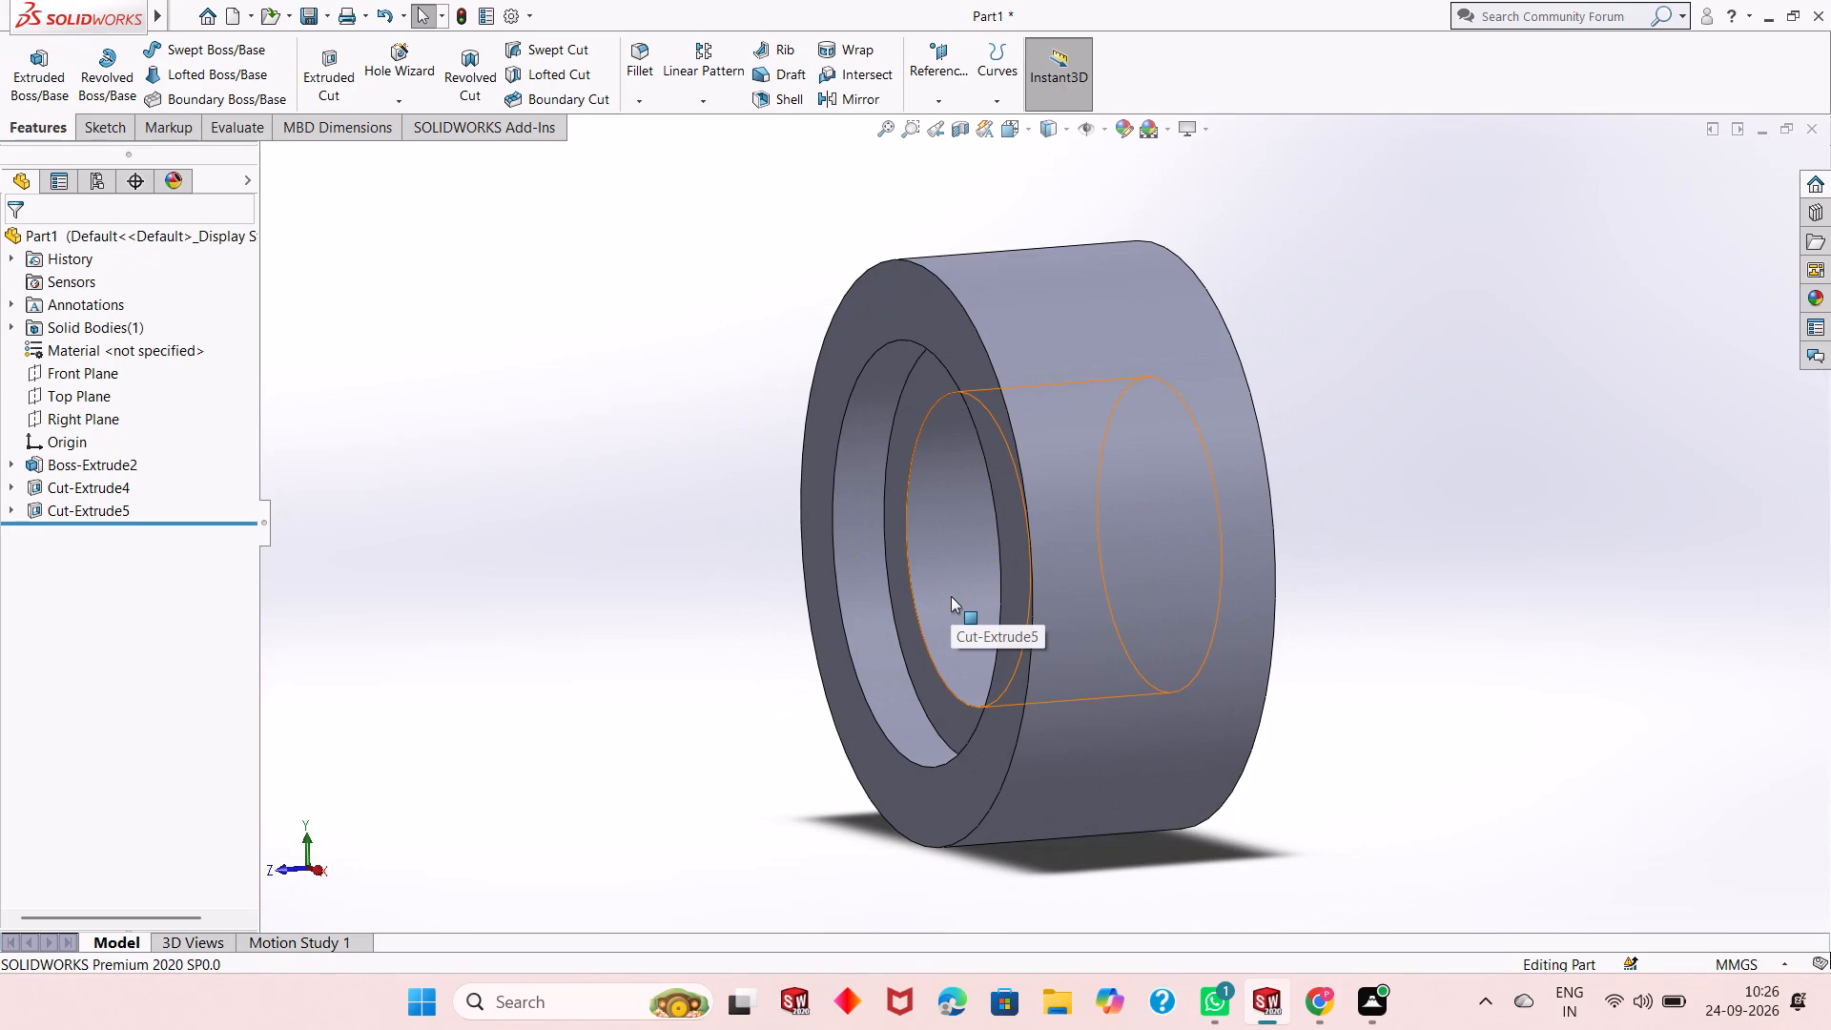
Start a new sketch on the cylinder's front ring face and view it face-on.
click(875, 309)
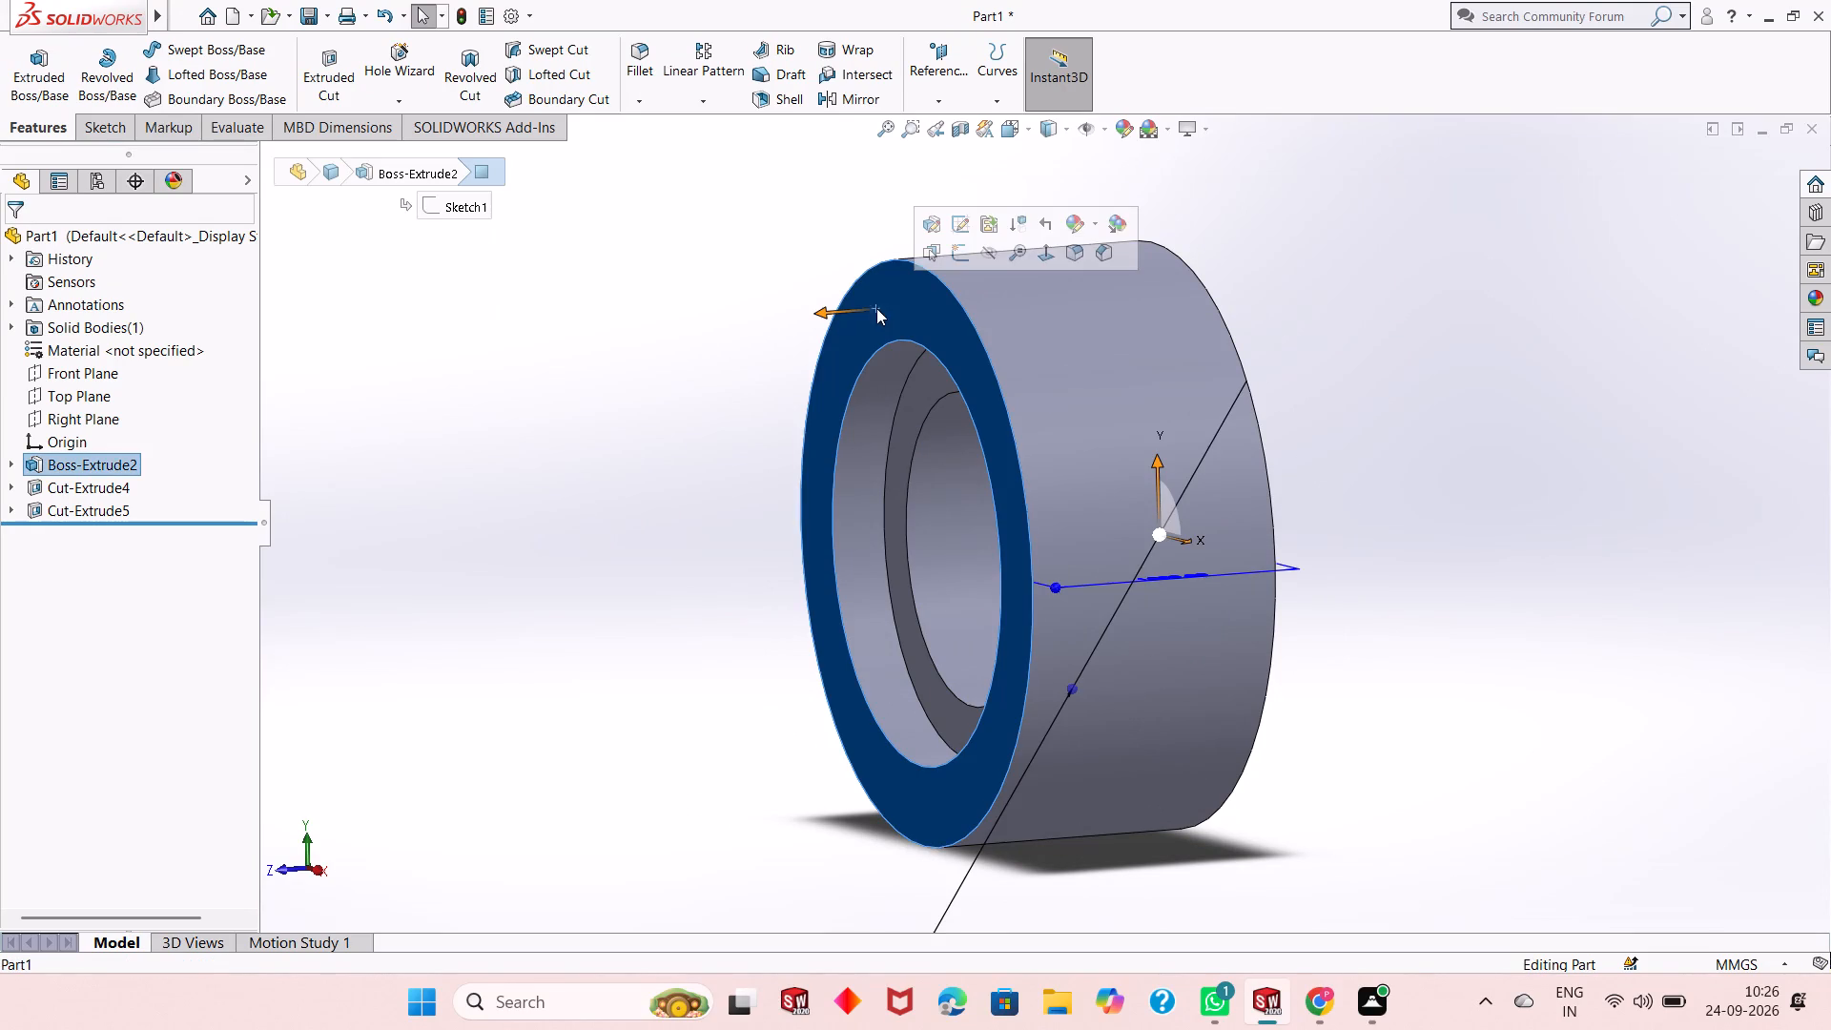
click(967, 257)
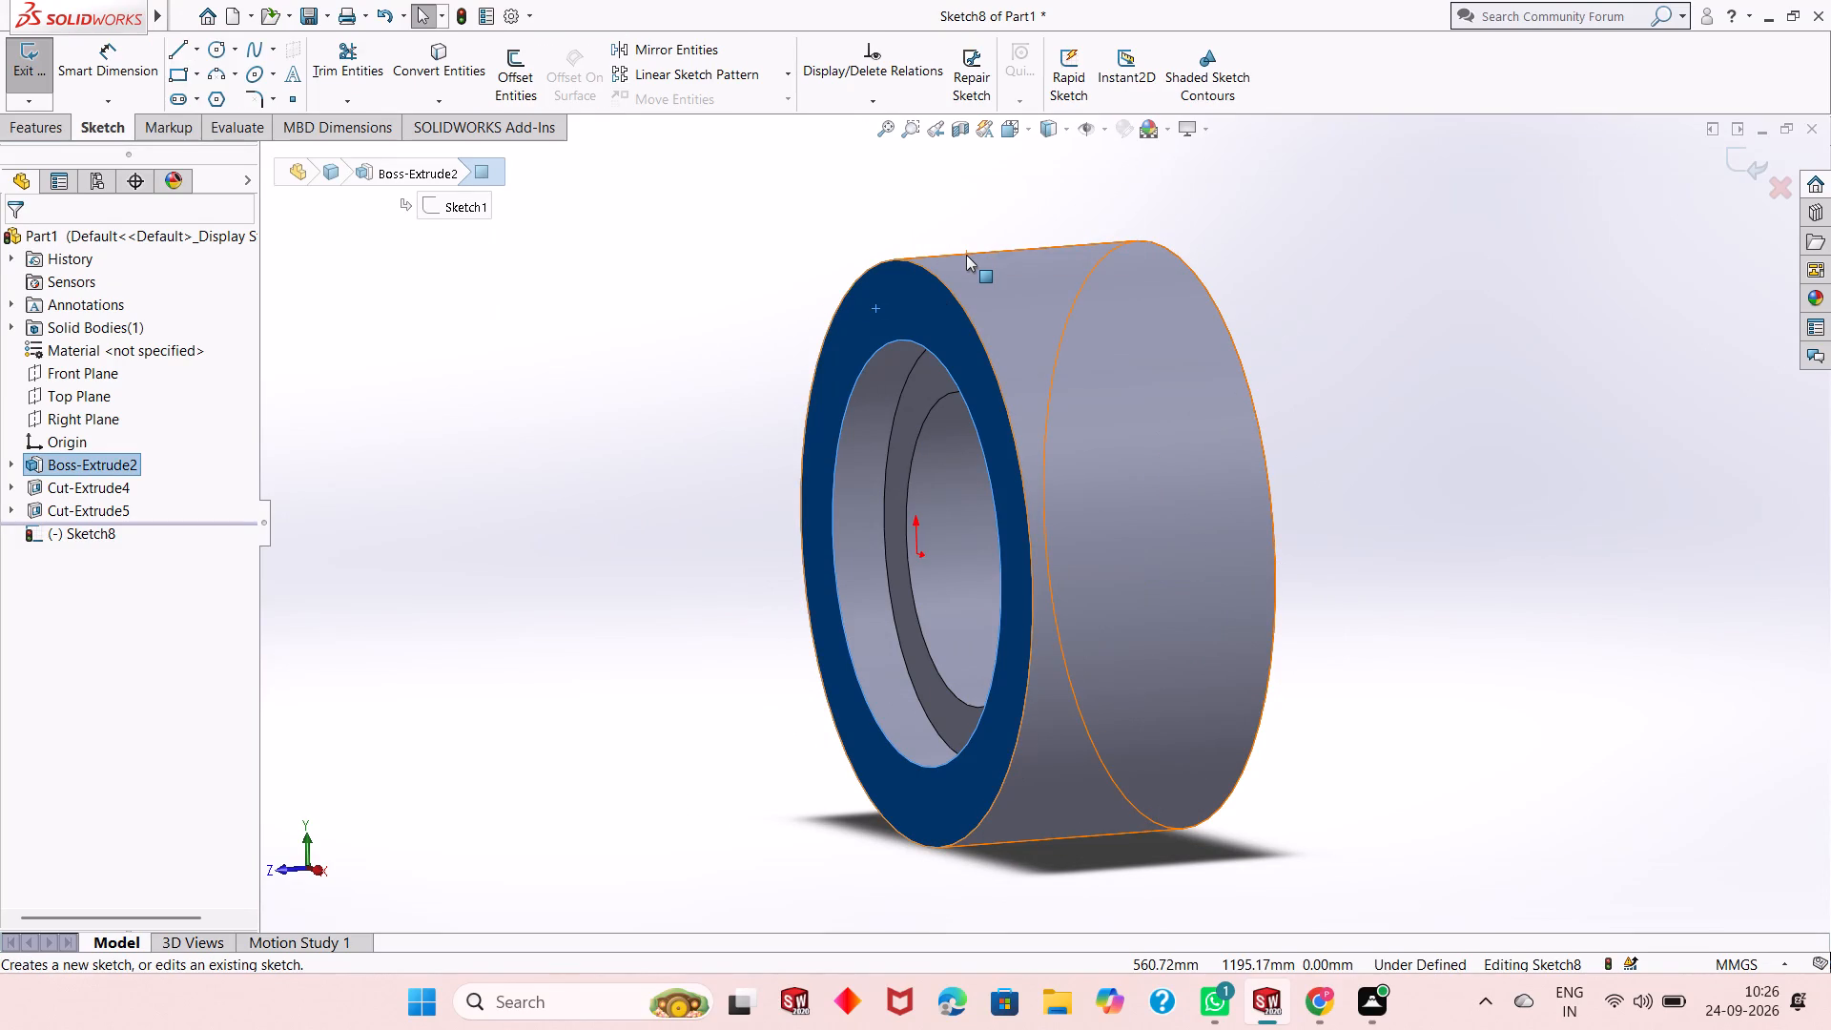
key(ctrl+8)
key(Escape)
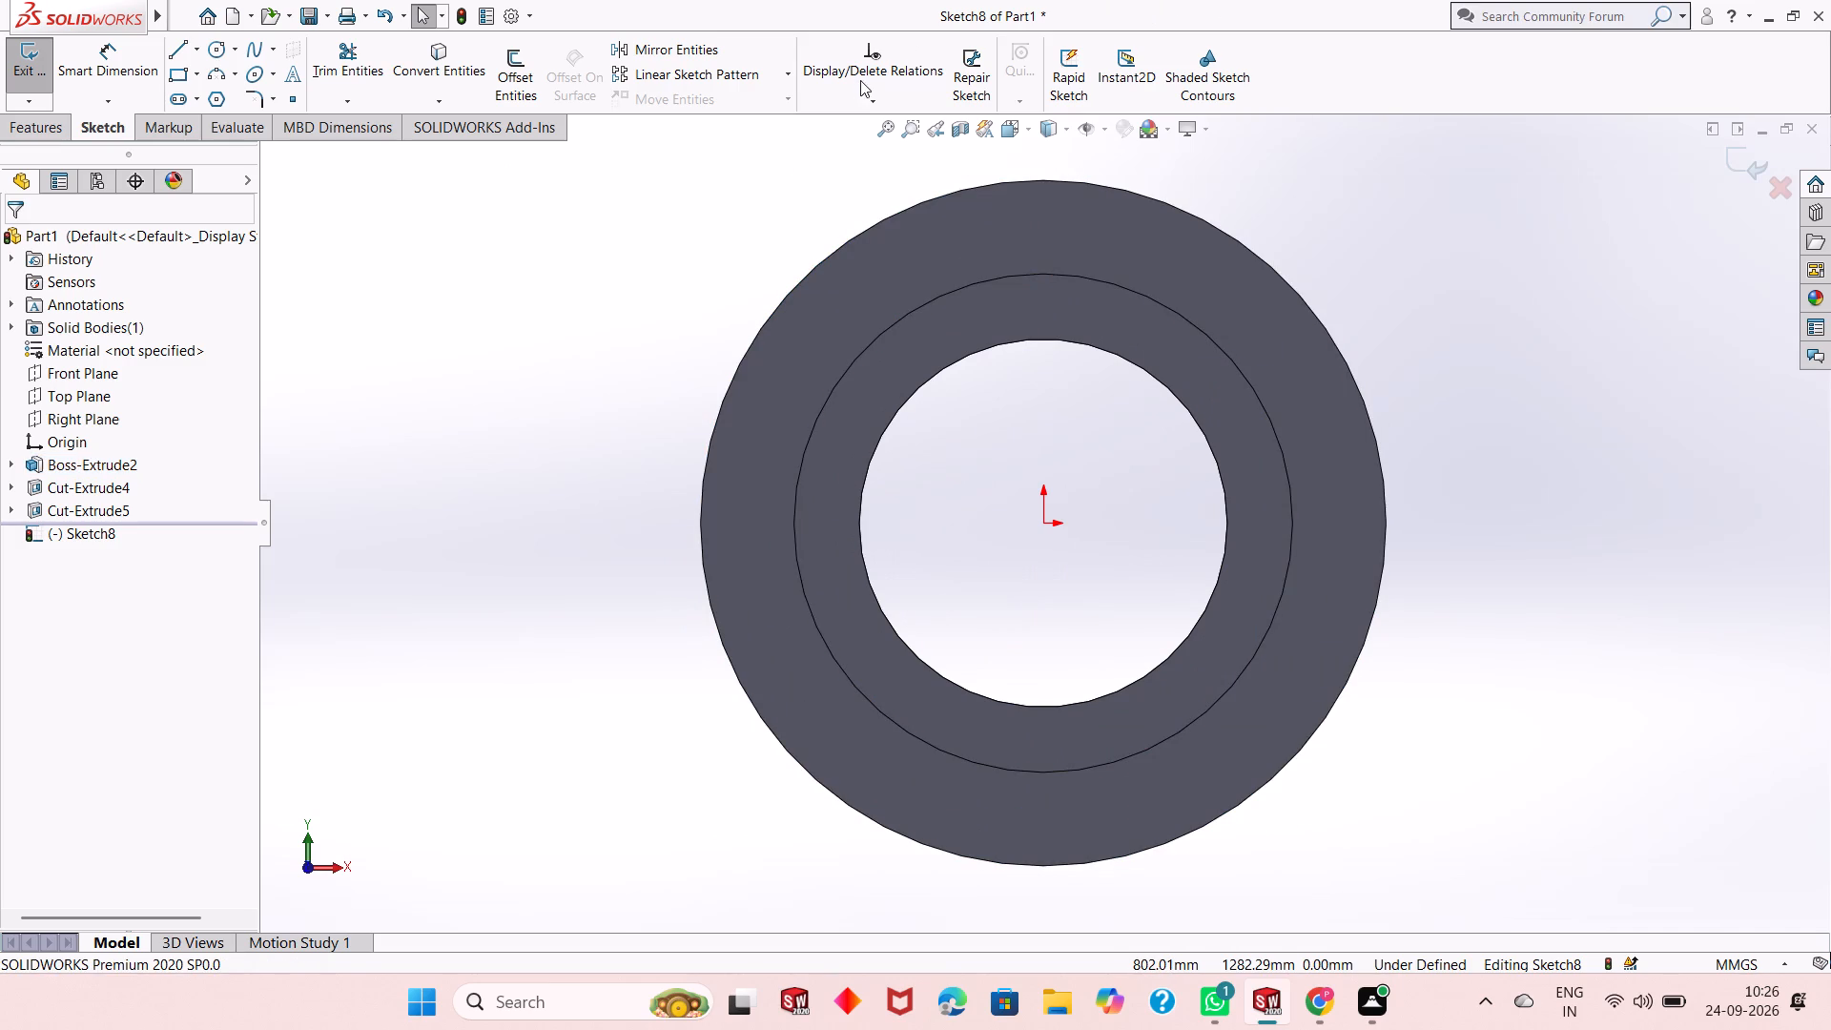
Sketch a corner rectangle about 833 by 401 mm across the ring's left side, from outside the rim into the bore.
click(171, 79)
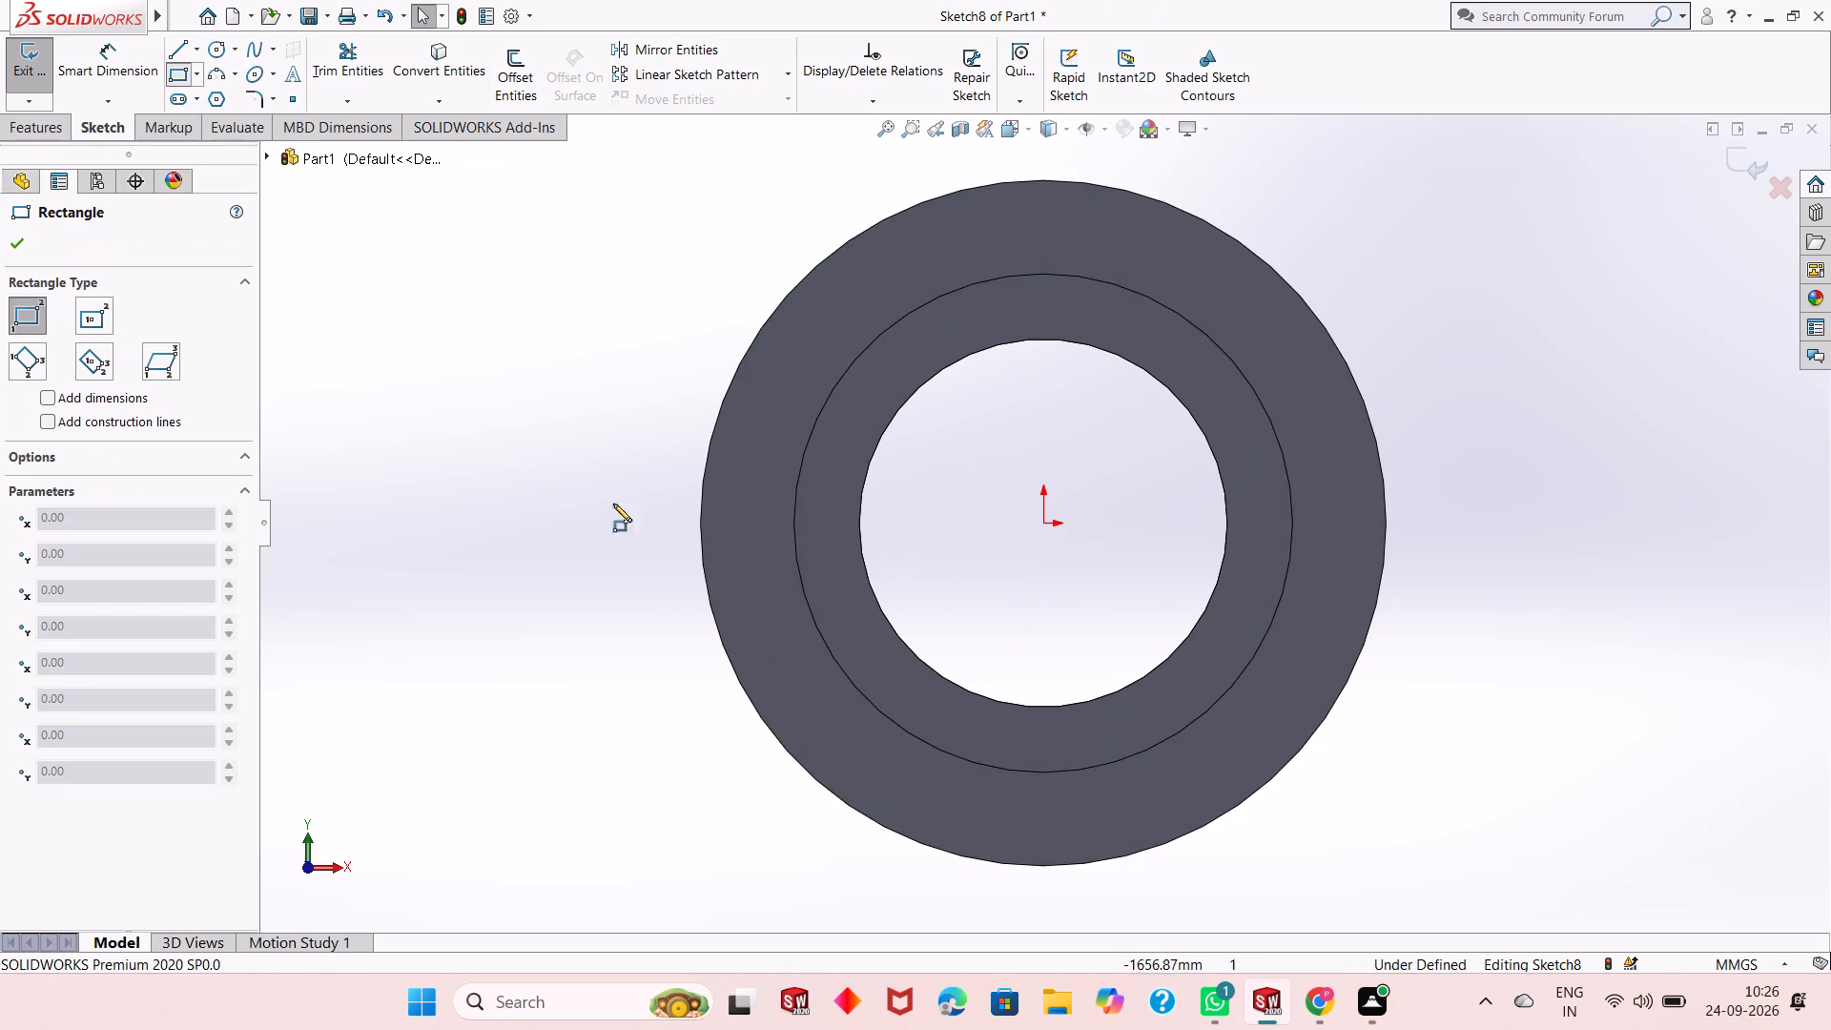
click(663, 467)
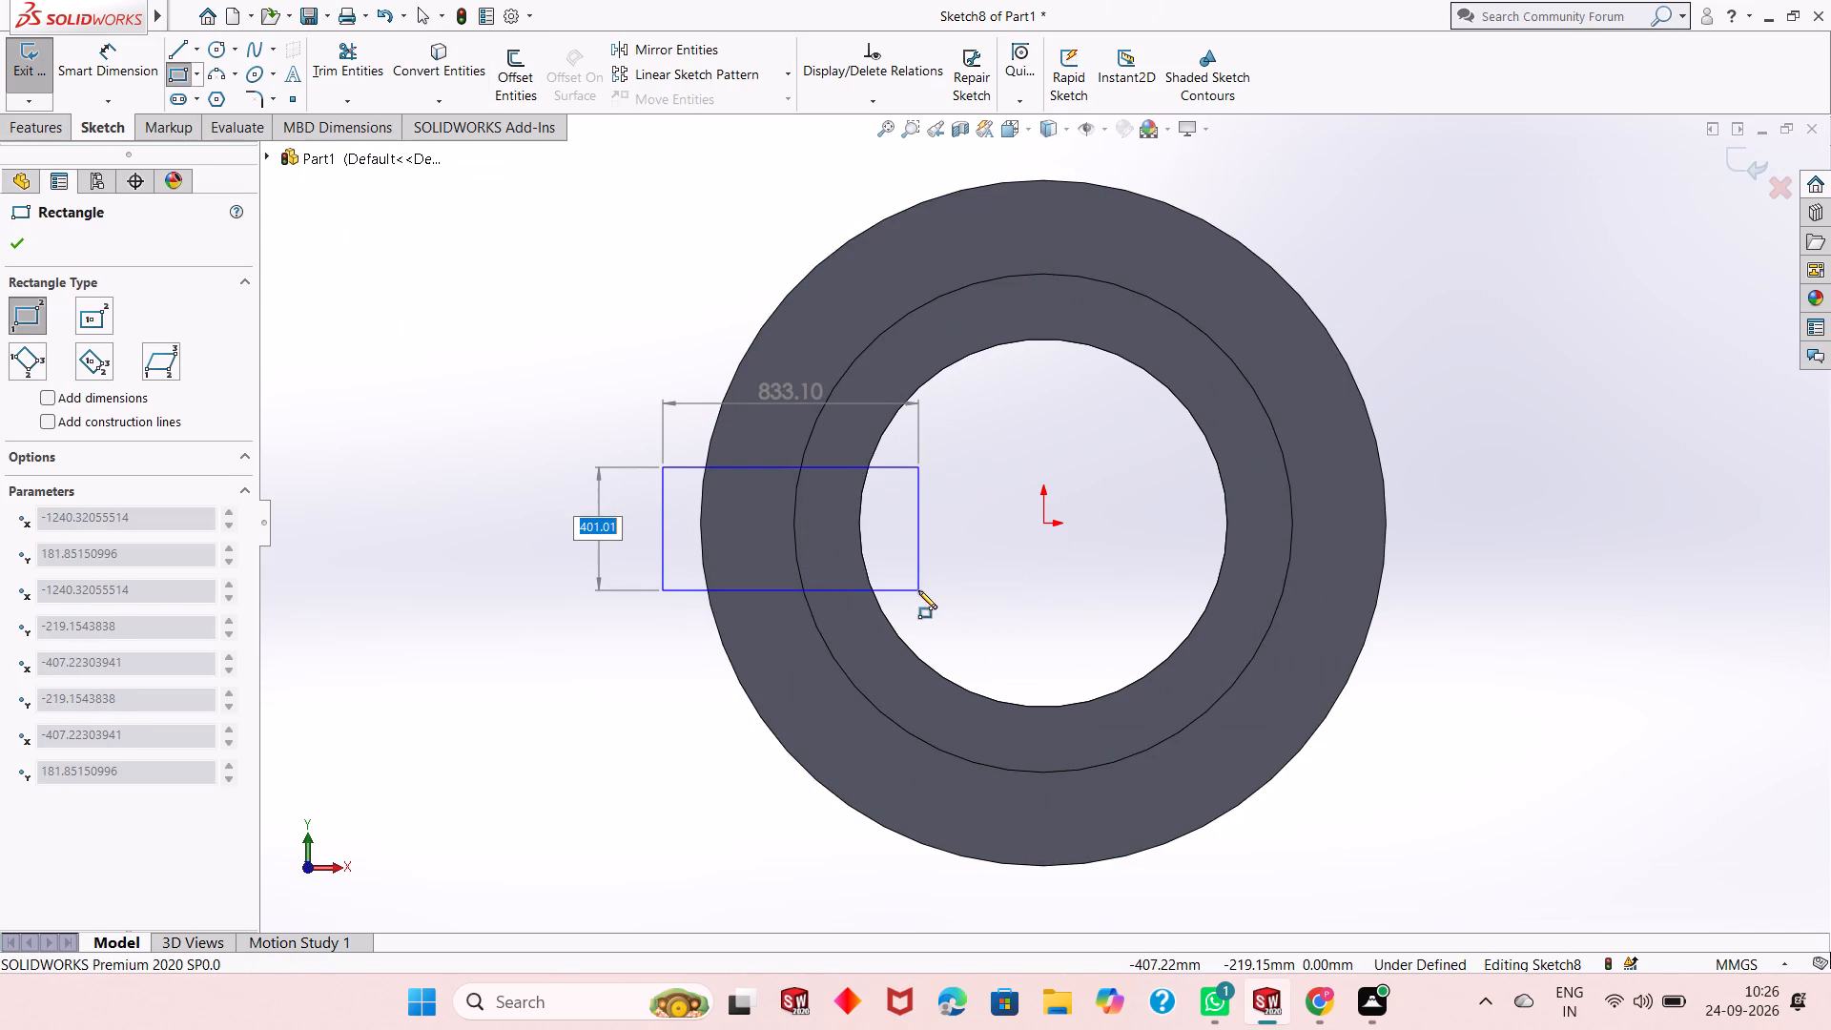
click(918, 590)
right_click(568, 356)
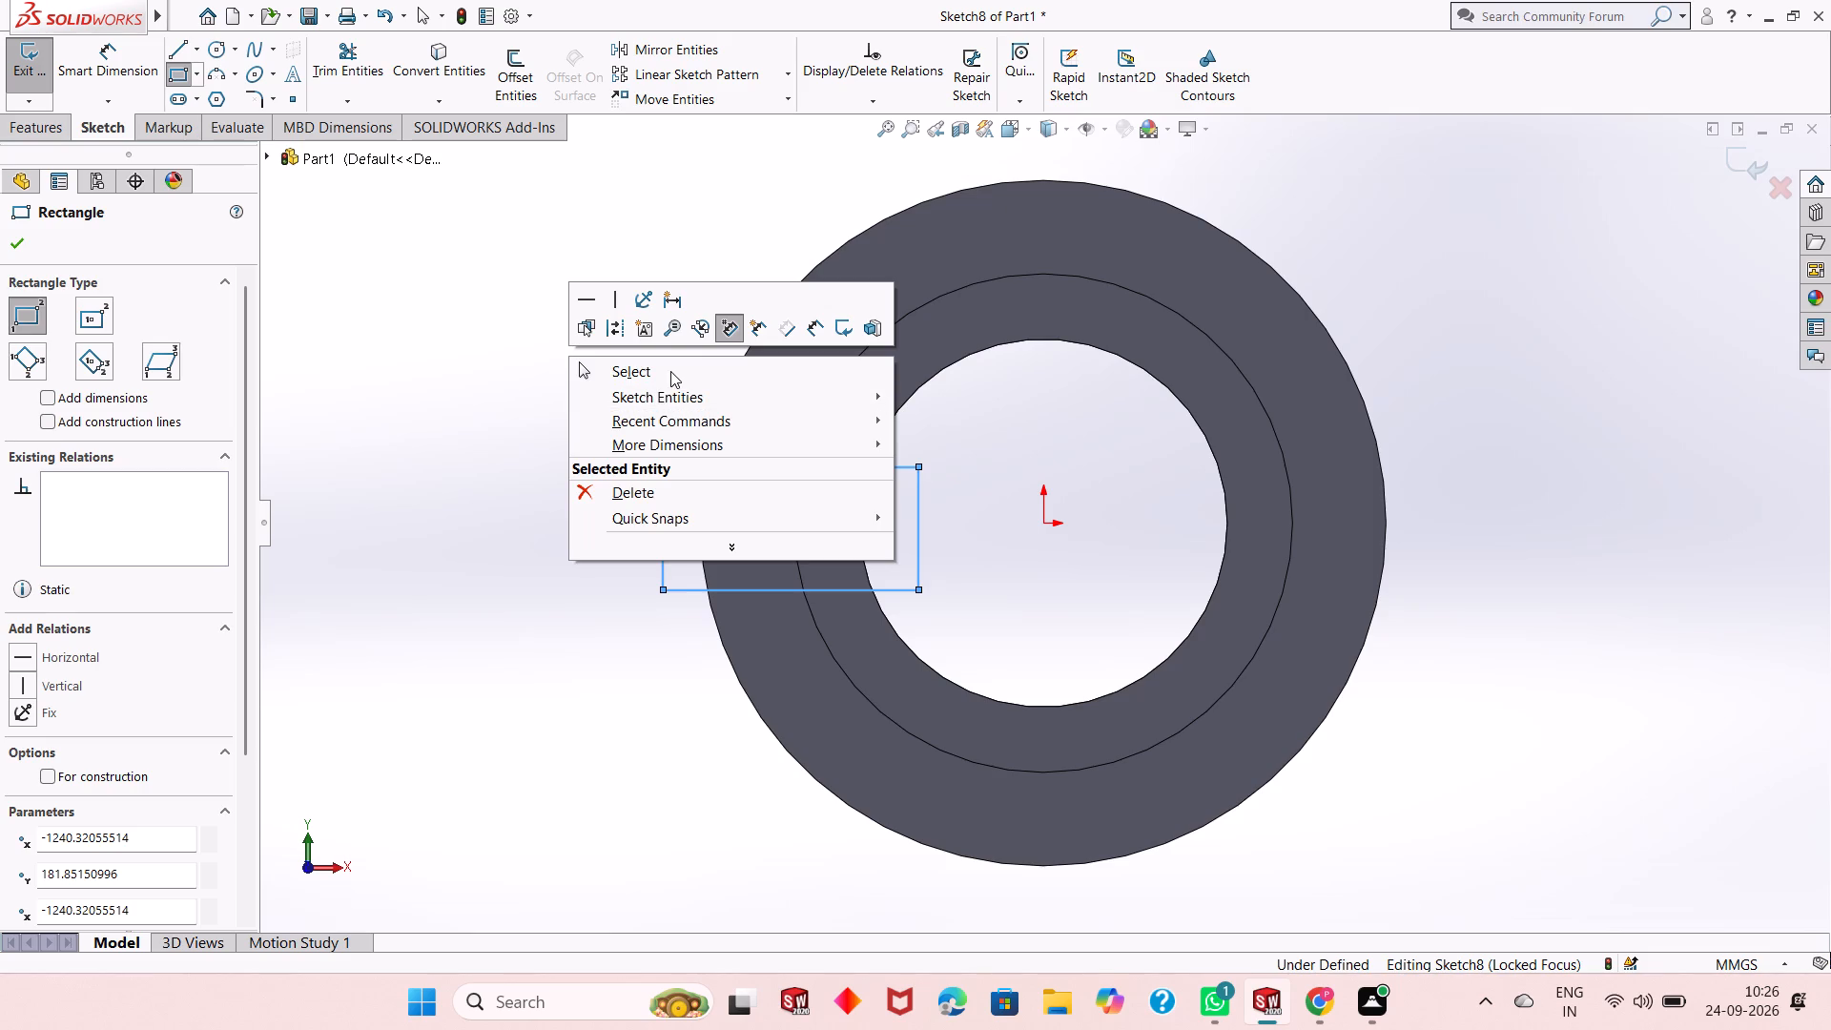
click(670, 371)
Dimension the rectangle's upper corner at a vertical distance of 375/2 (187.5 mm) from the origin.
click(125, 62)
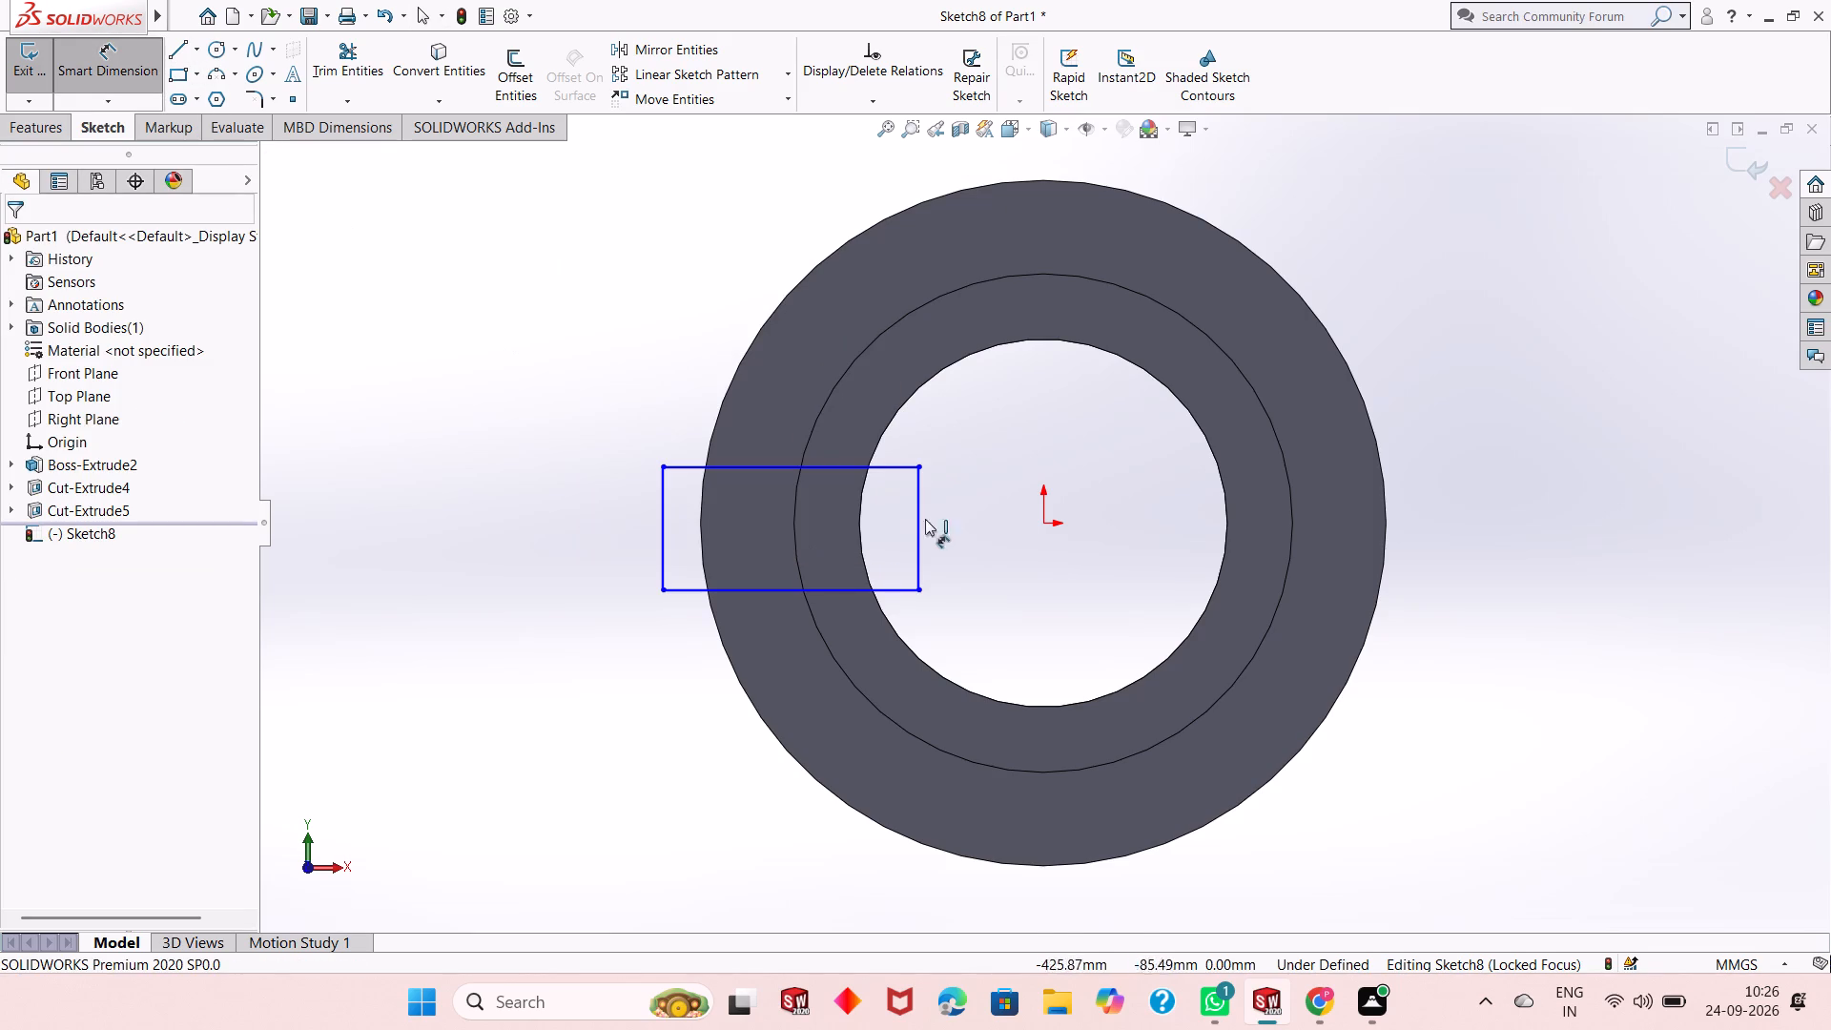
click(918, 469)
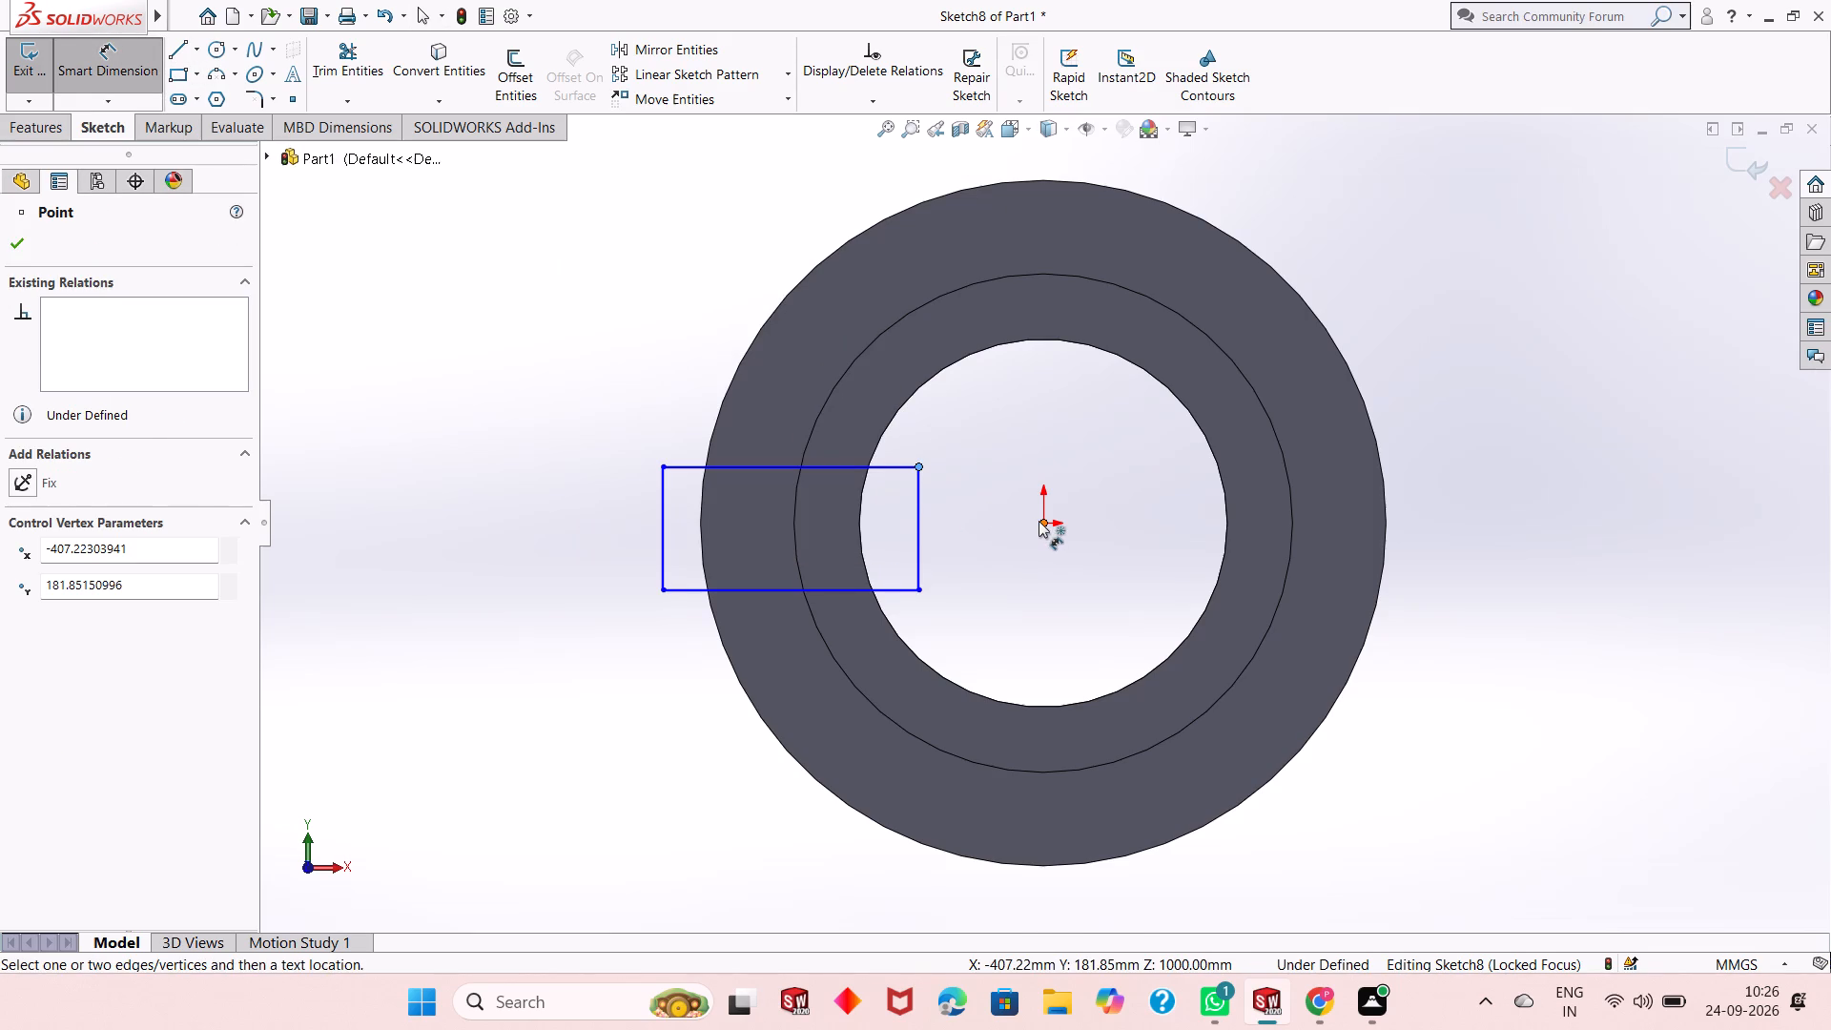
click(1039, 521)
click(524, 475)
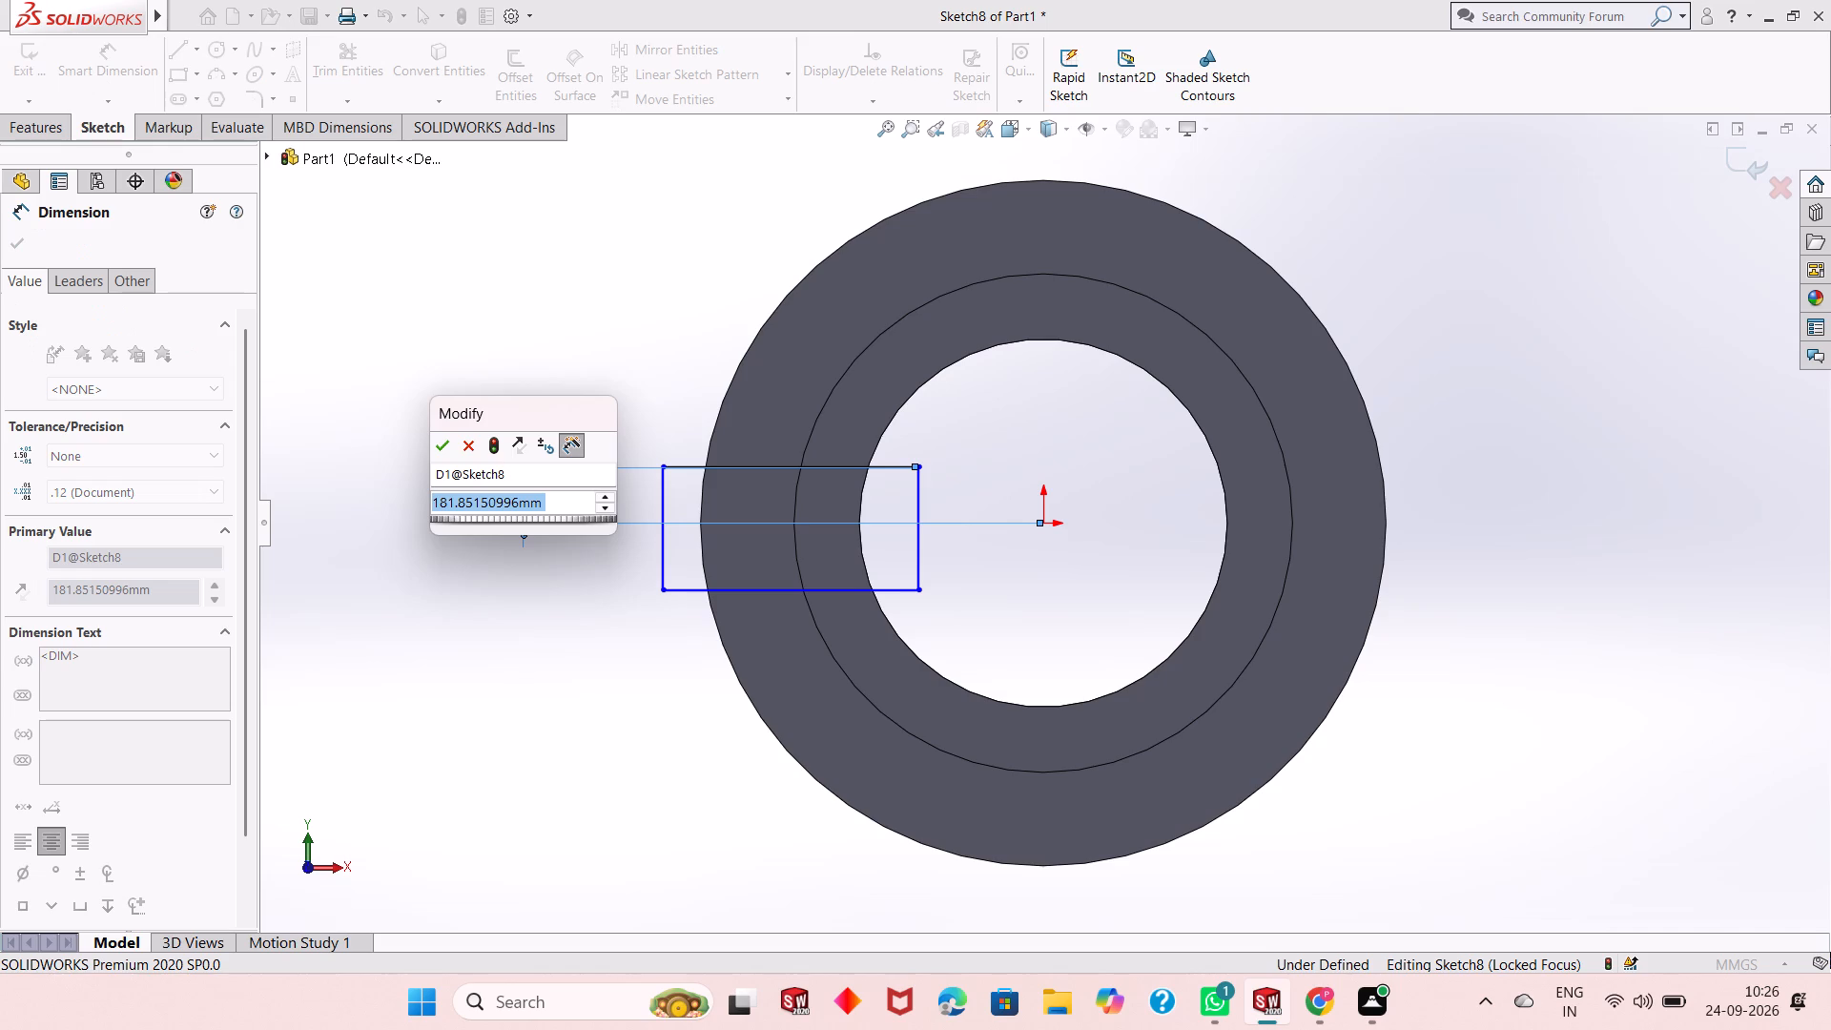
text(375/2)
key(Return)
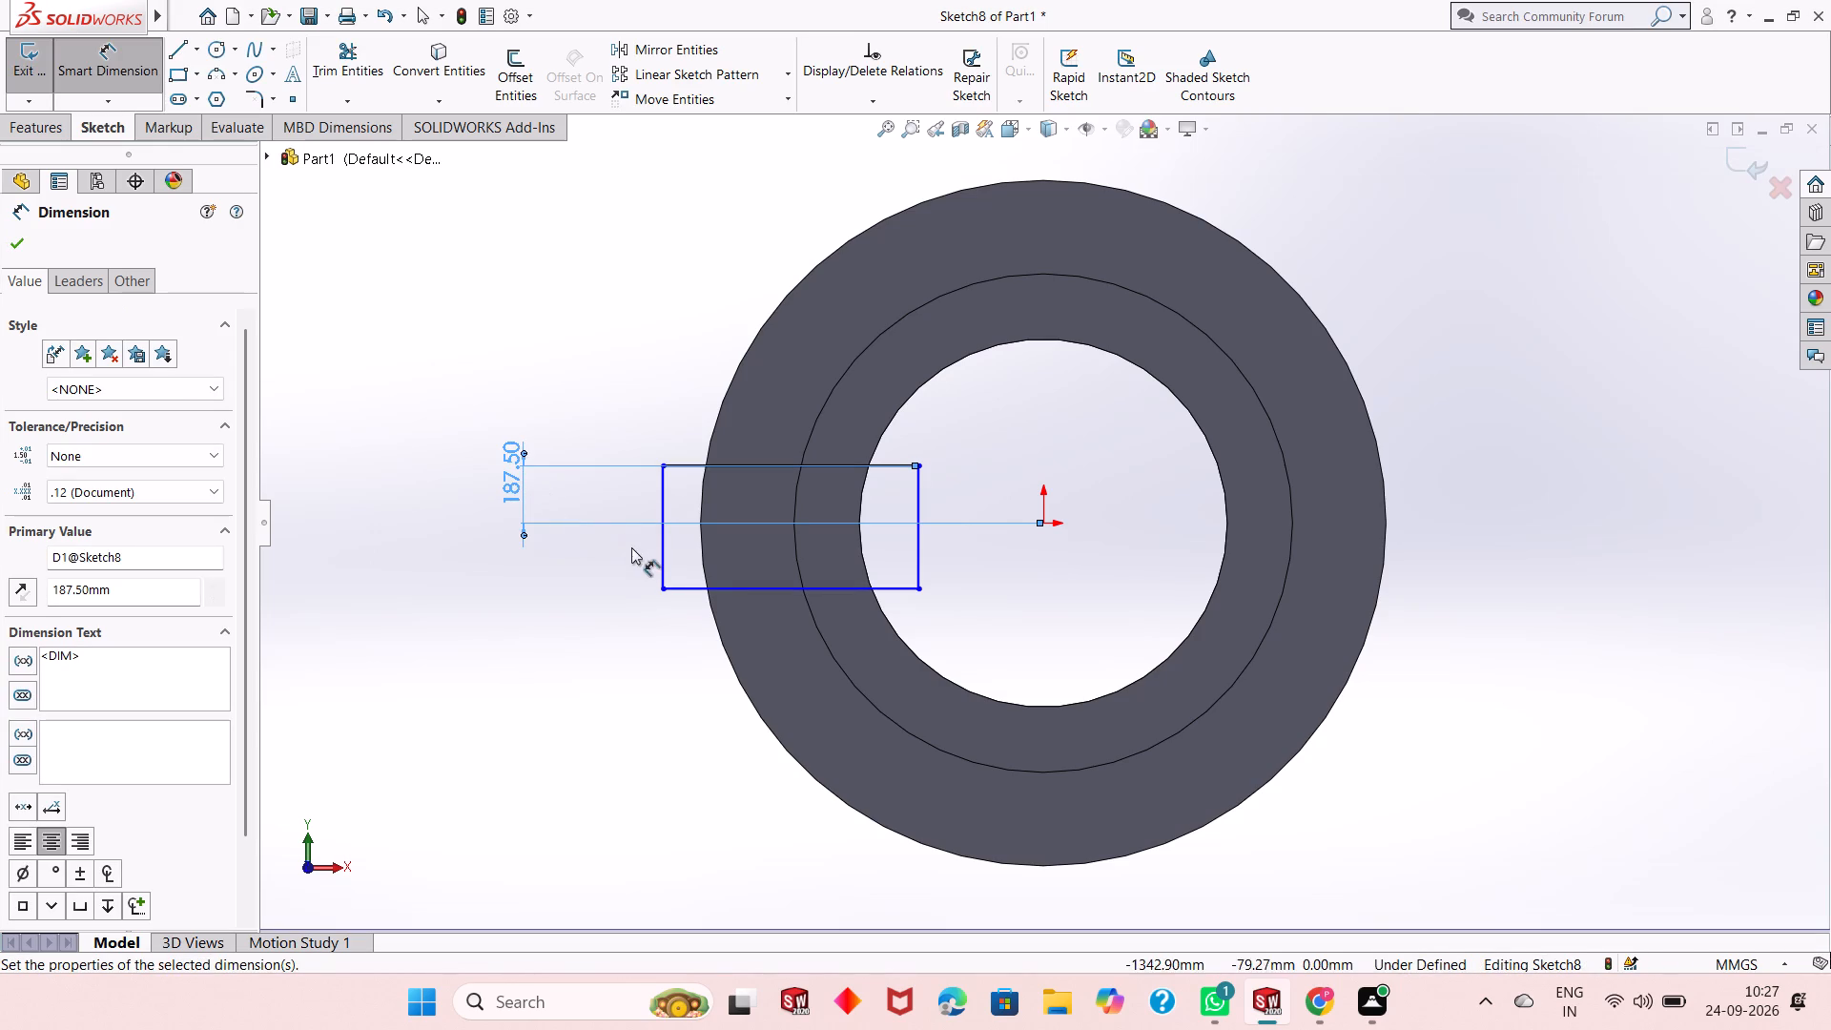
Set the rectangle's height to 375 mm.
click(660, 565)
click(380, 545)
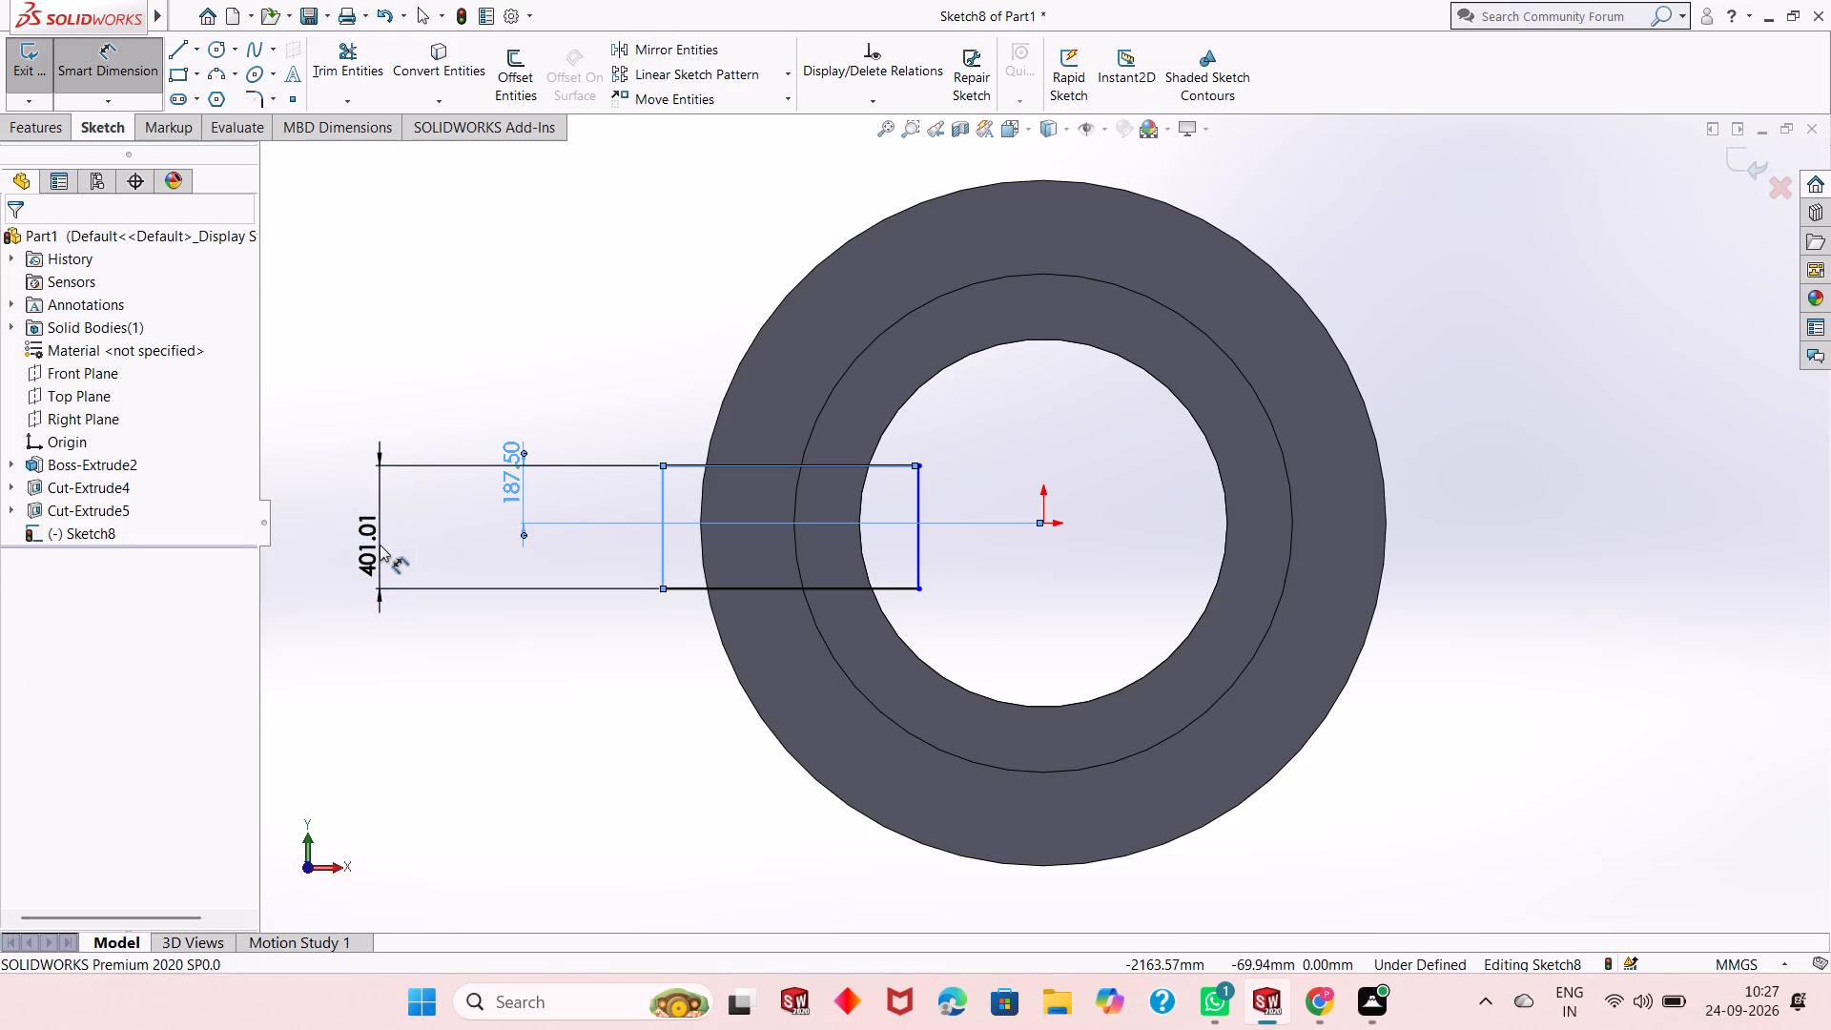
text(37)
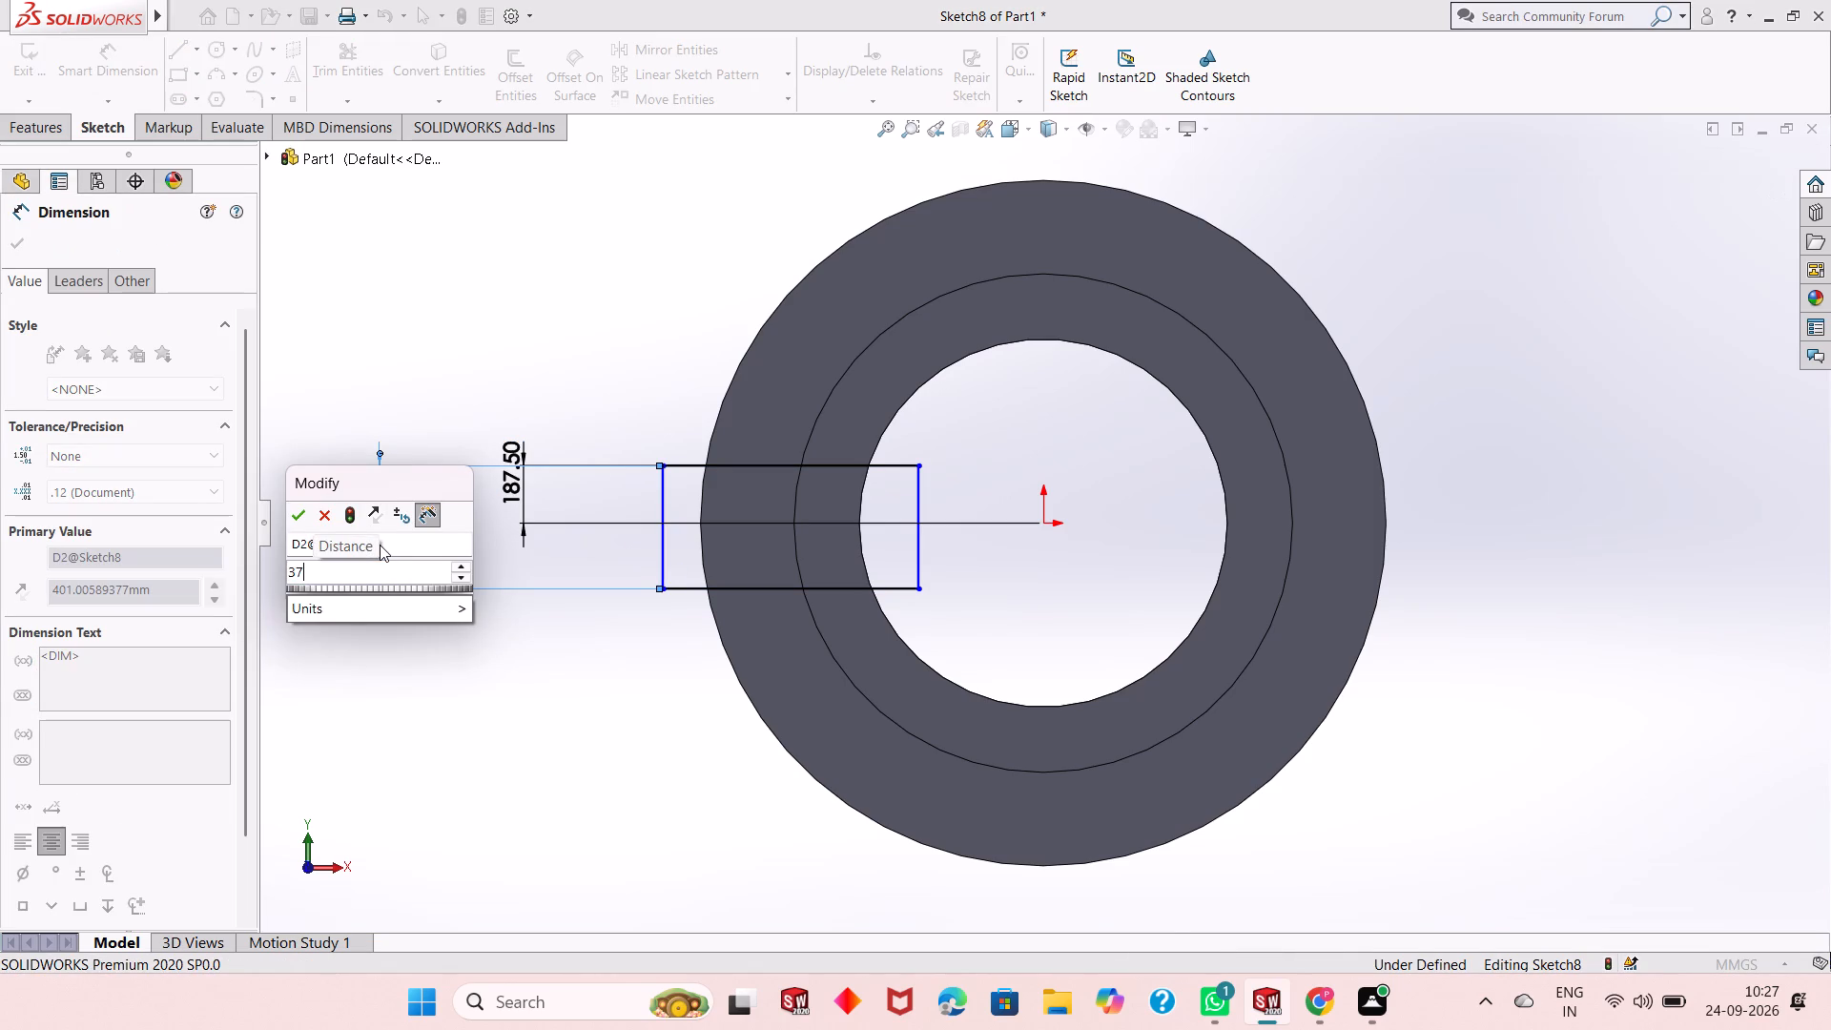
key(5)
key(Return)
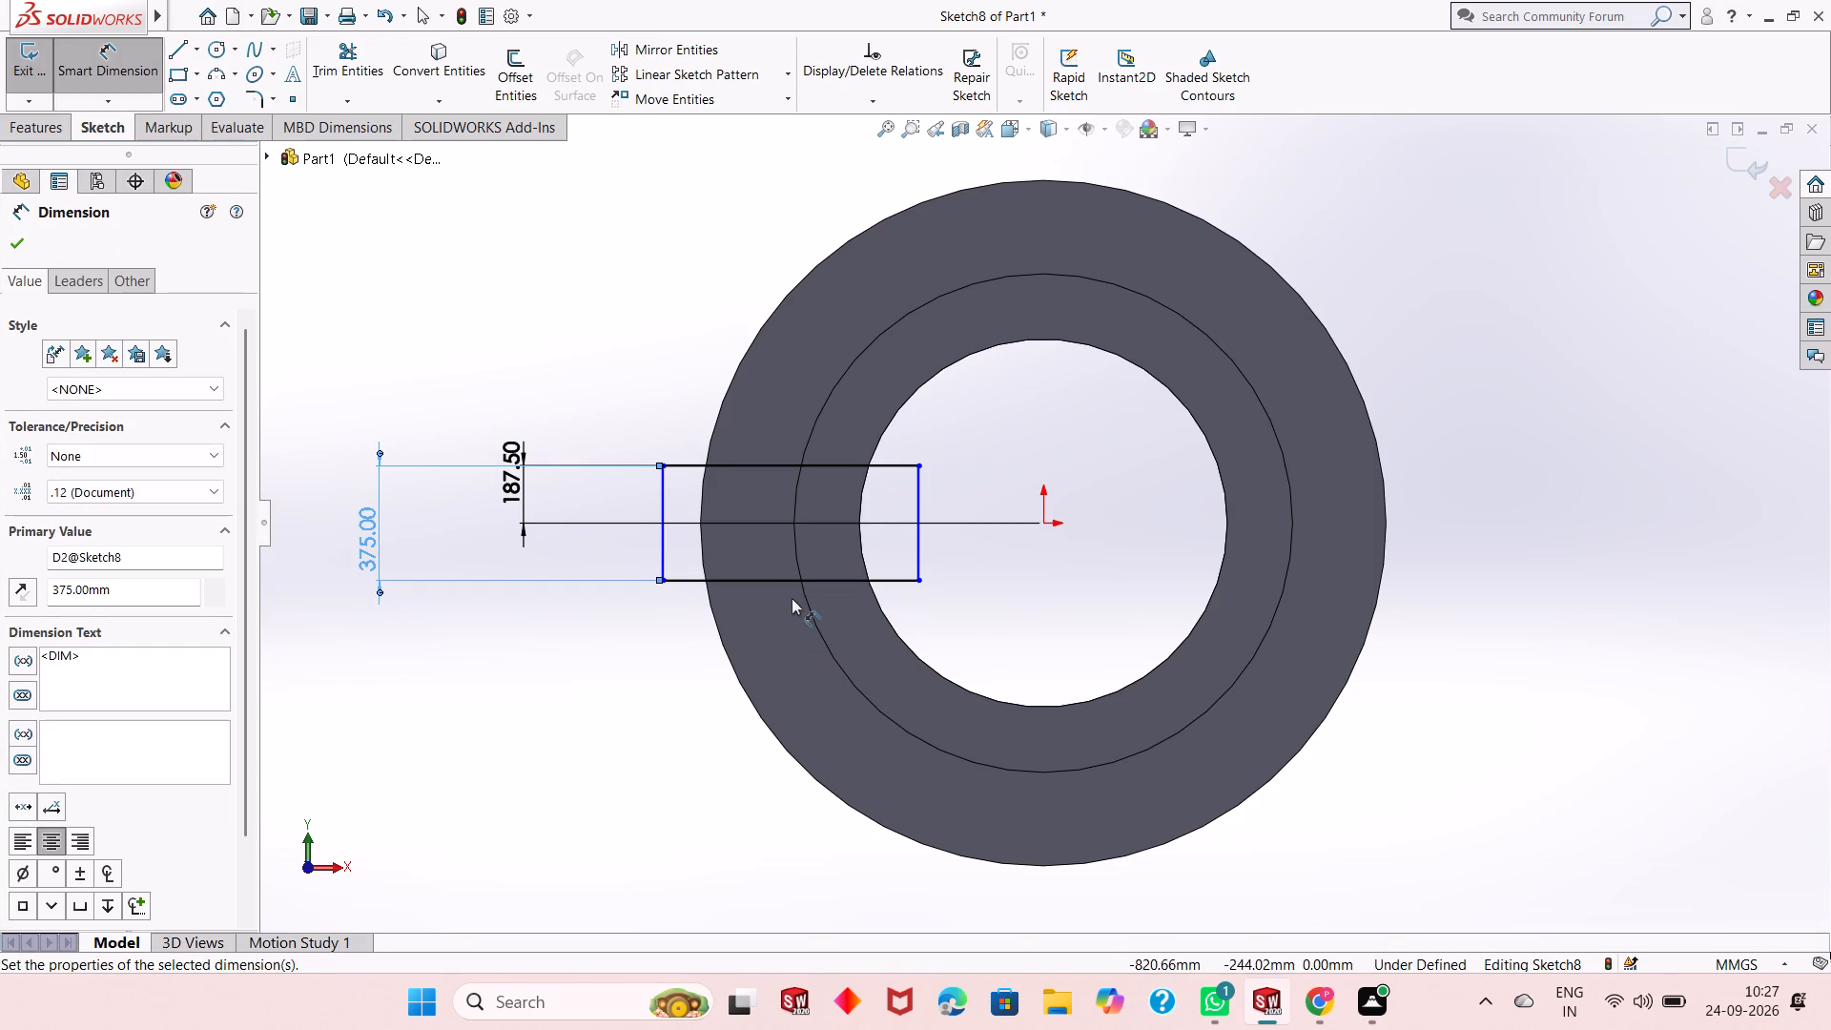
Dimension the rectangle's width and the horizontal distance from its inner lower corner to the origin, keeping both as drawn.
click(763, 580)
click(689, 763)
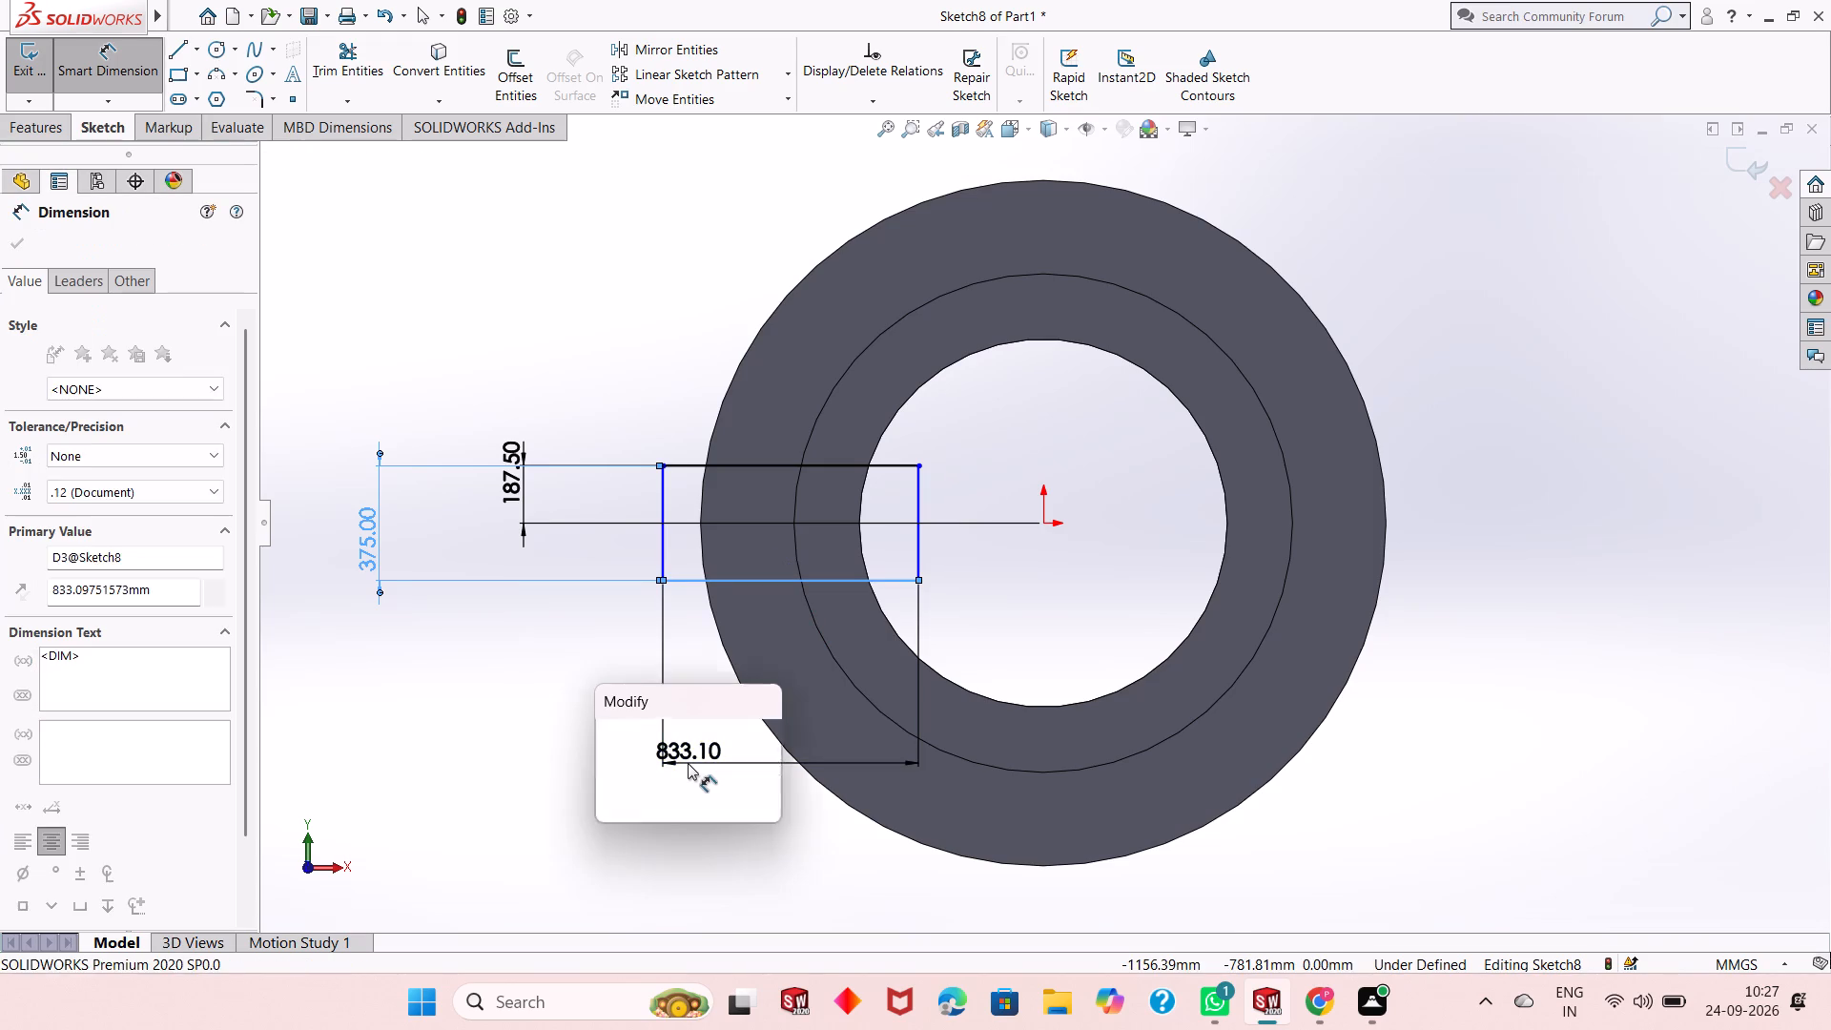
key(Return)
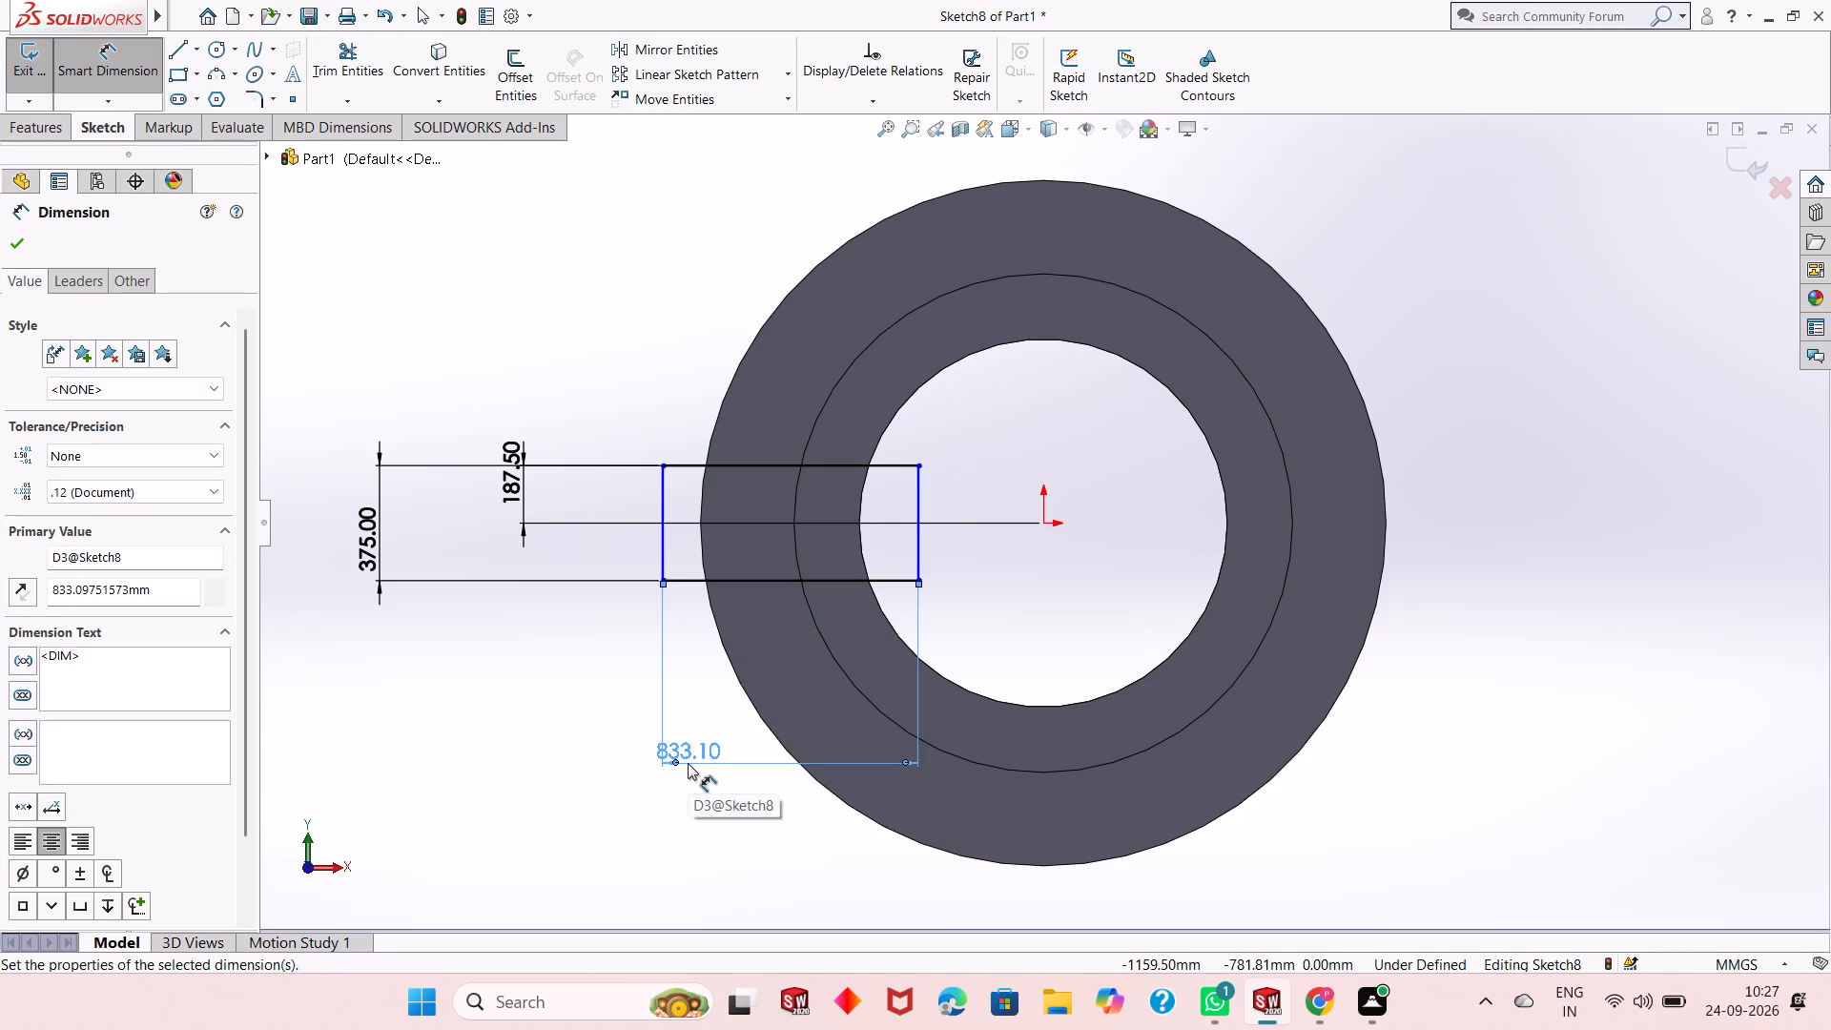
click(920, 580)
click(1042, 520)
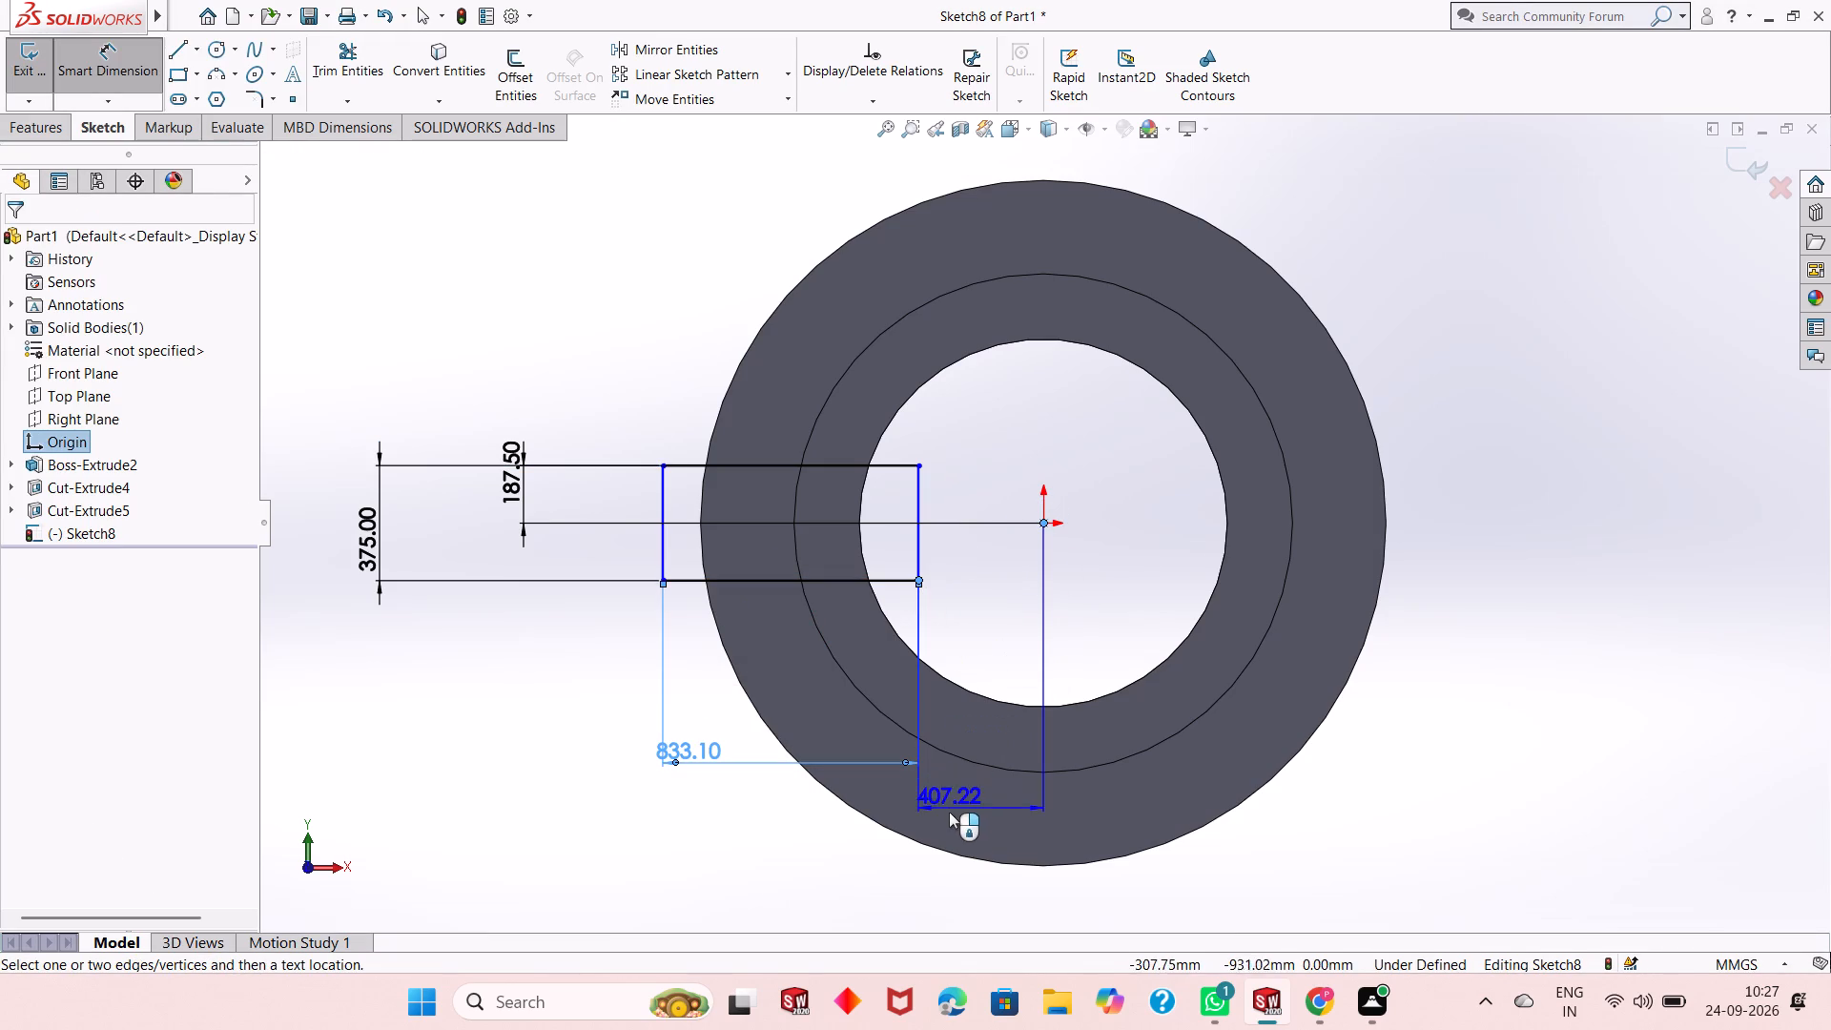
click(922, 888)
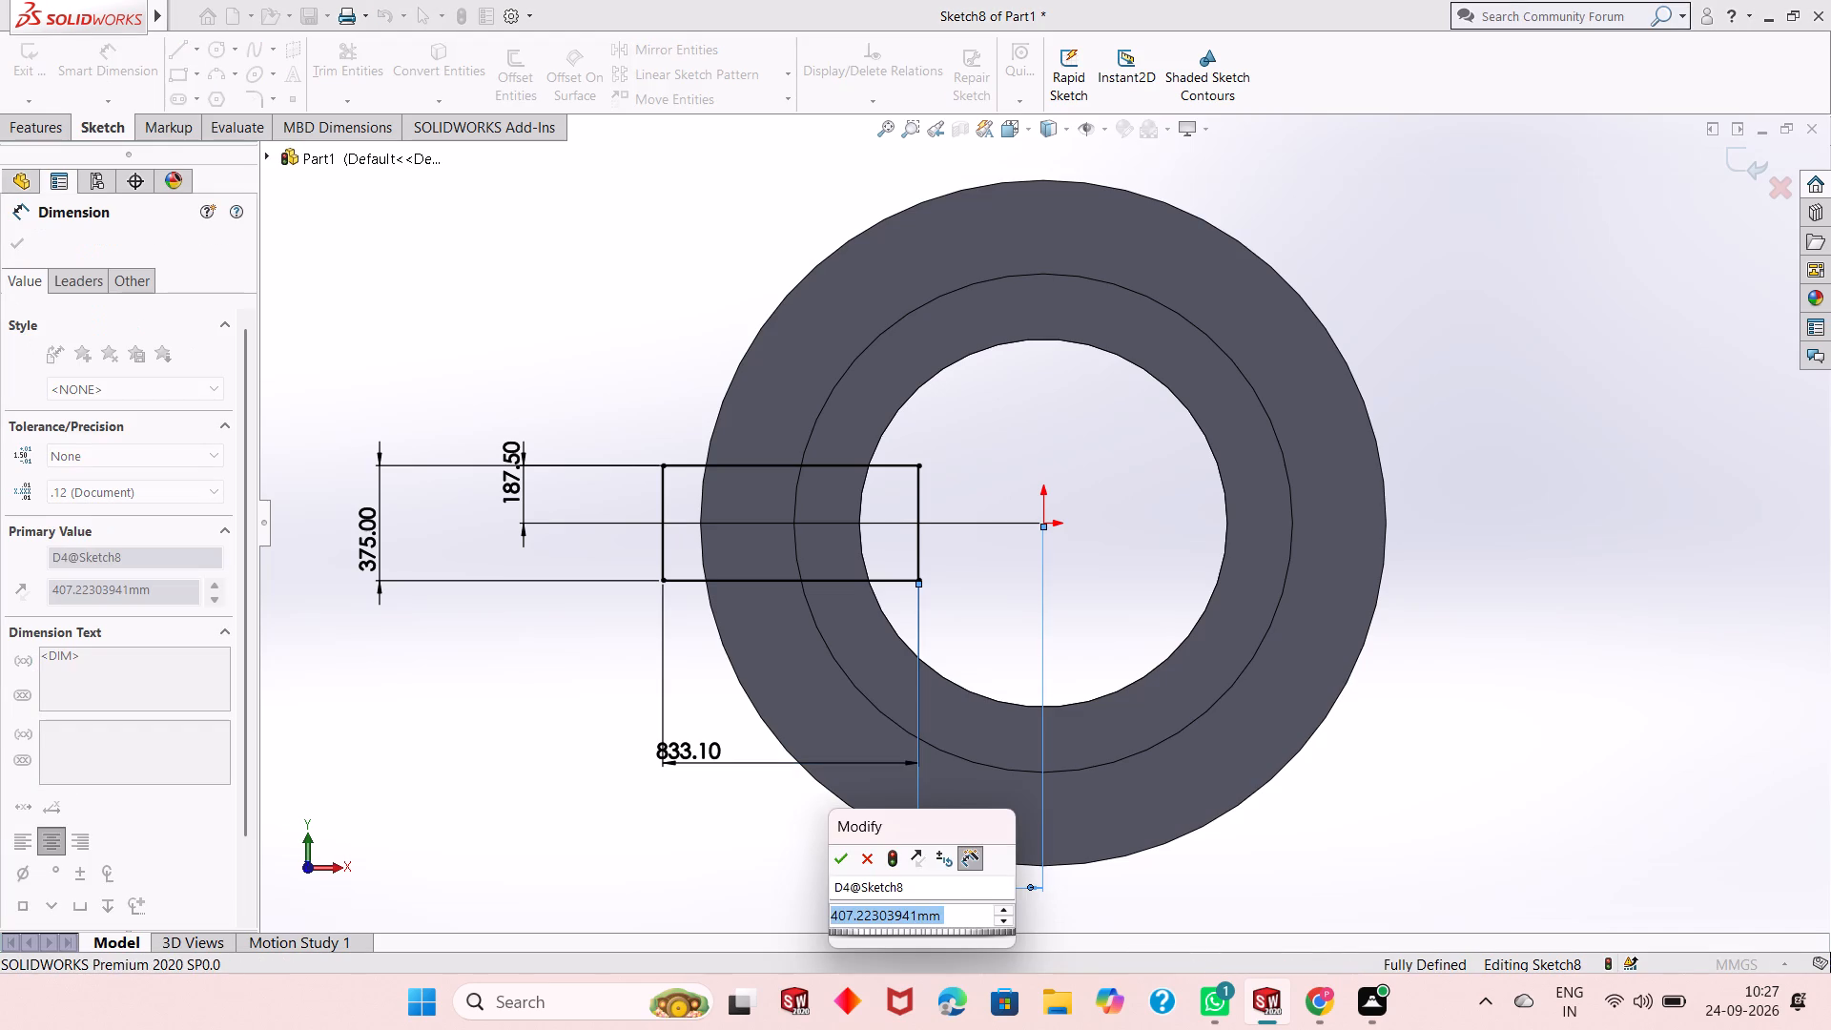
key(Return)
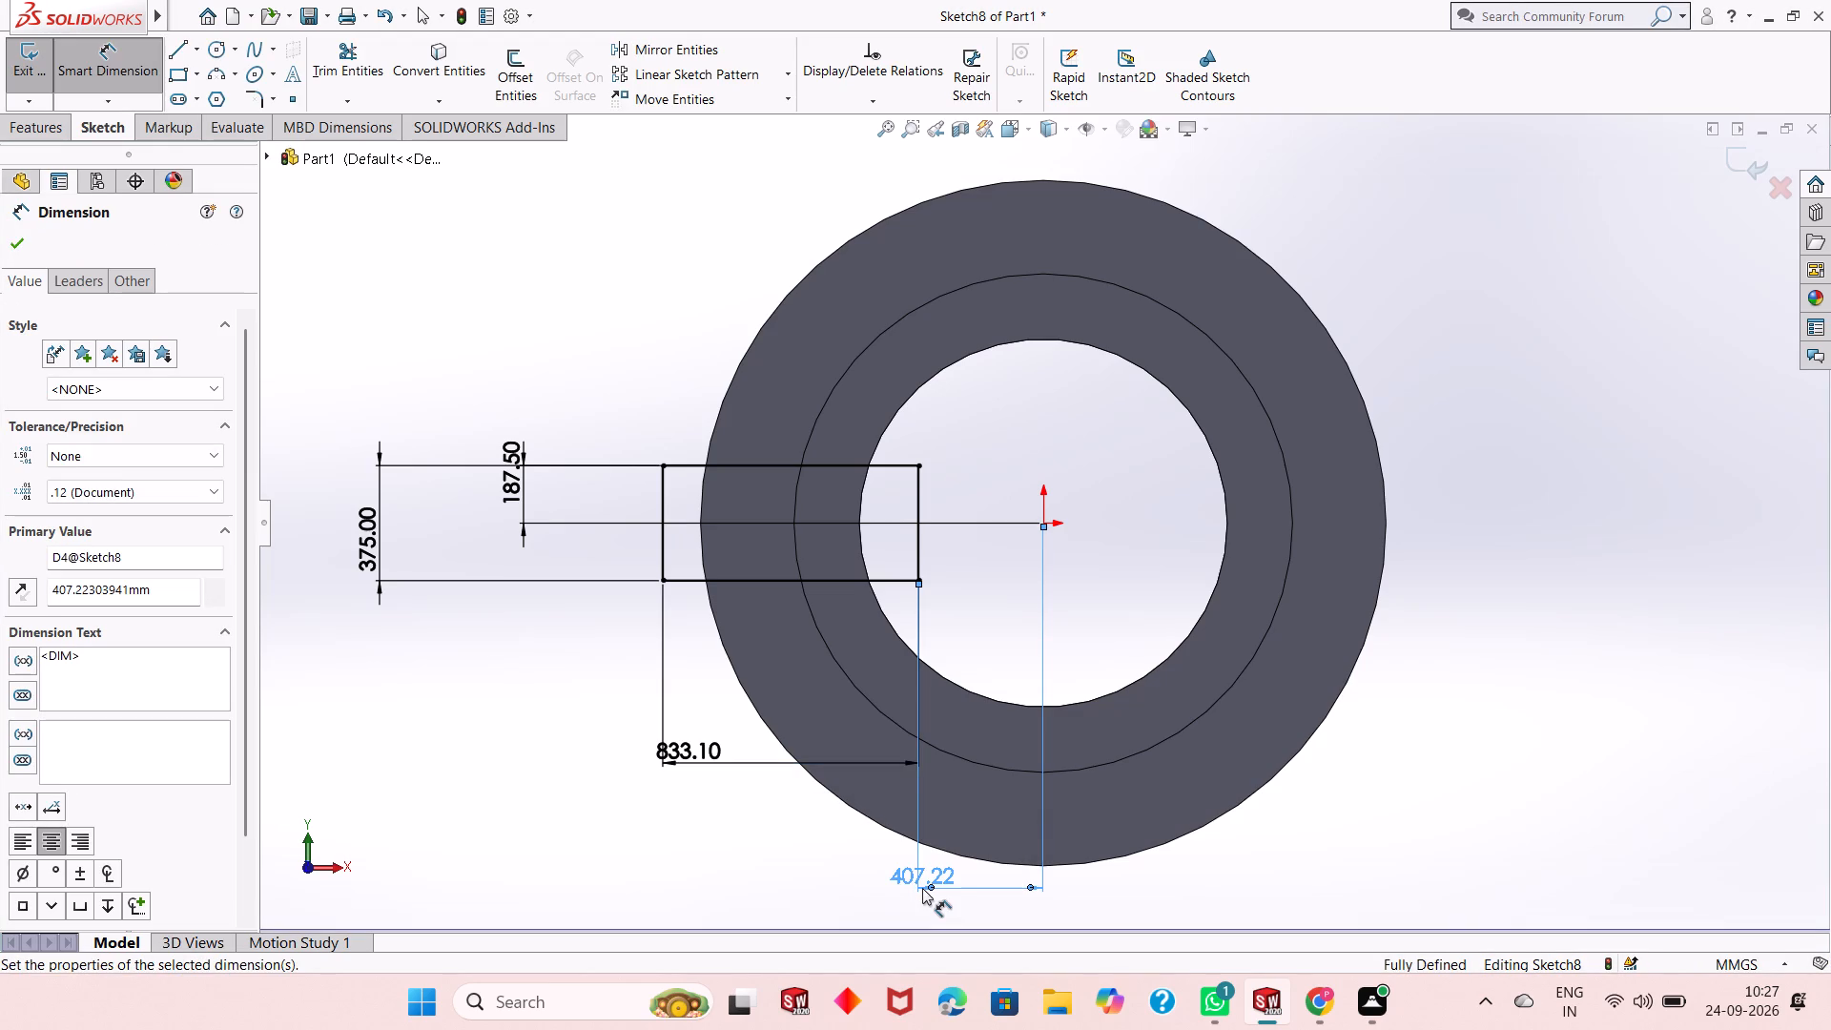
right_click(559, 340)
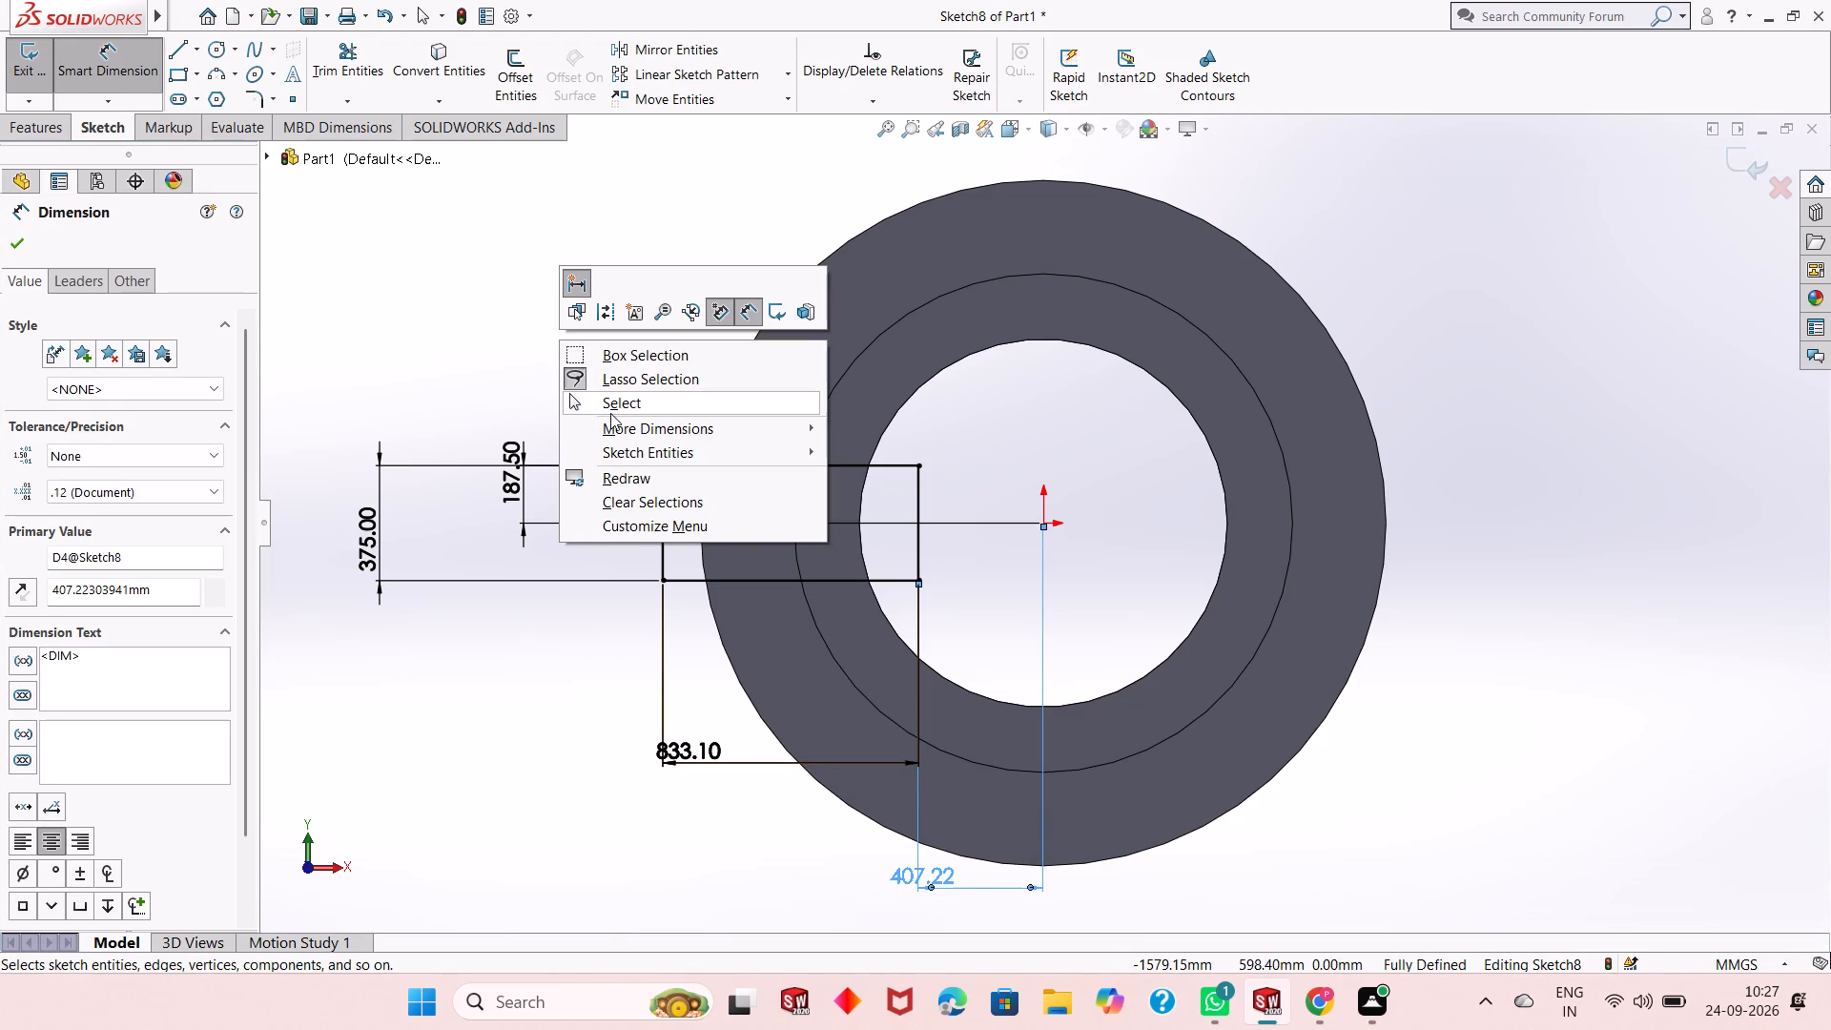
click(619, 406)
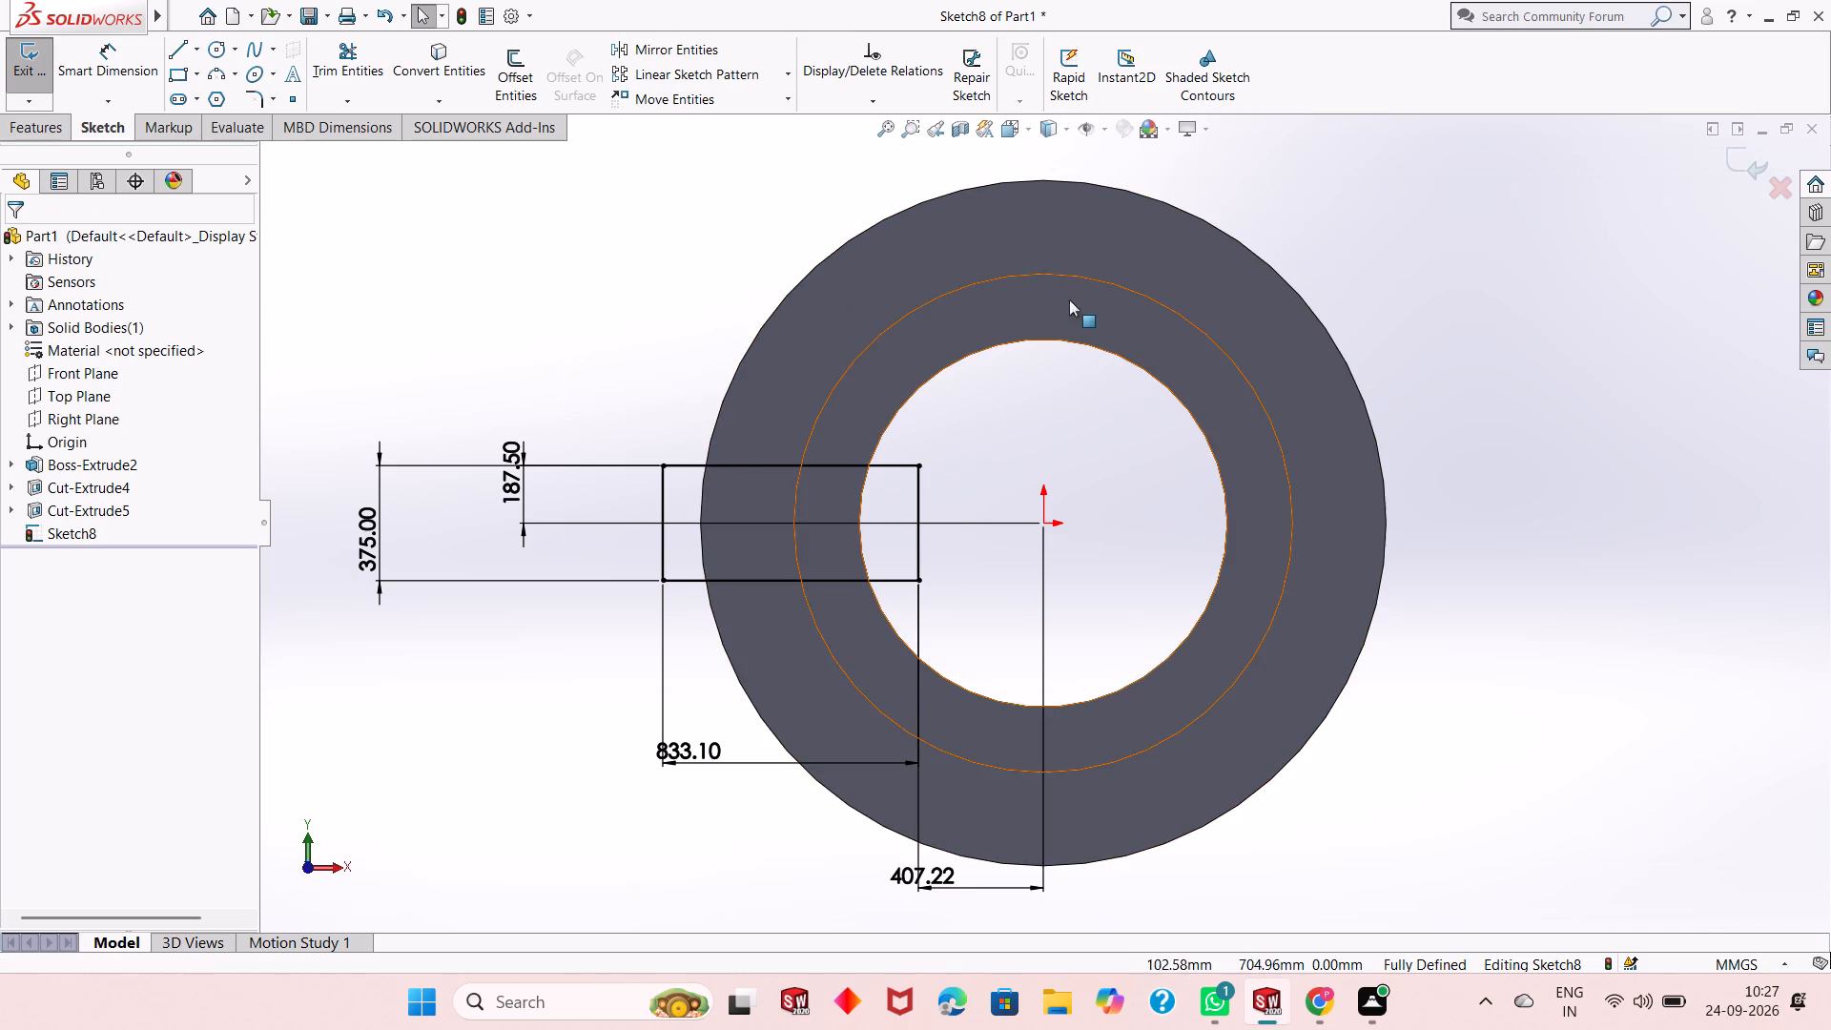
Extrude-cut the rectangle through the ring wall with the Through All end condition.
click(56, 122)
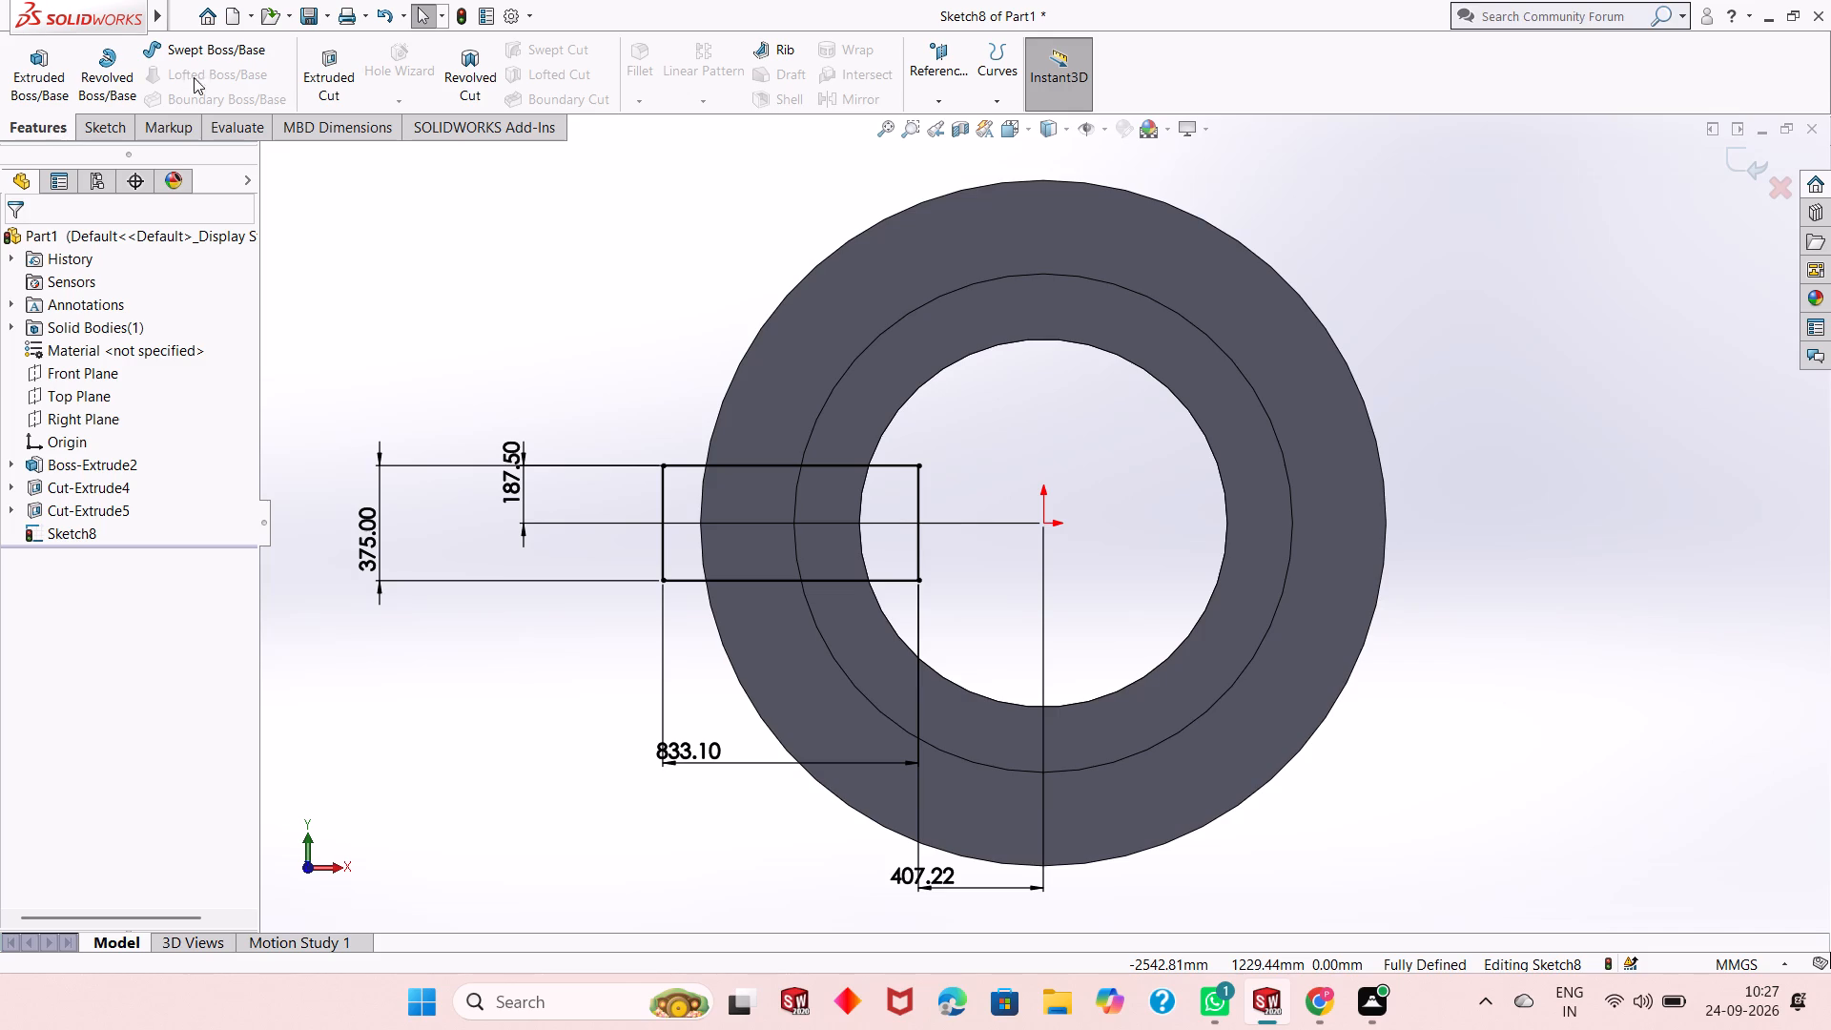
click(325, 83)
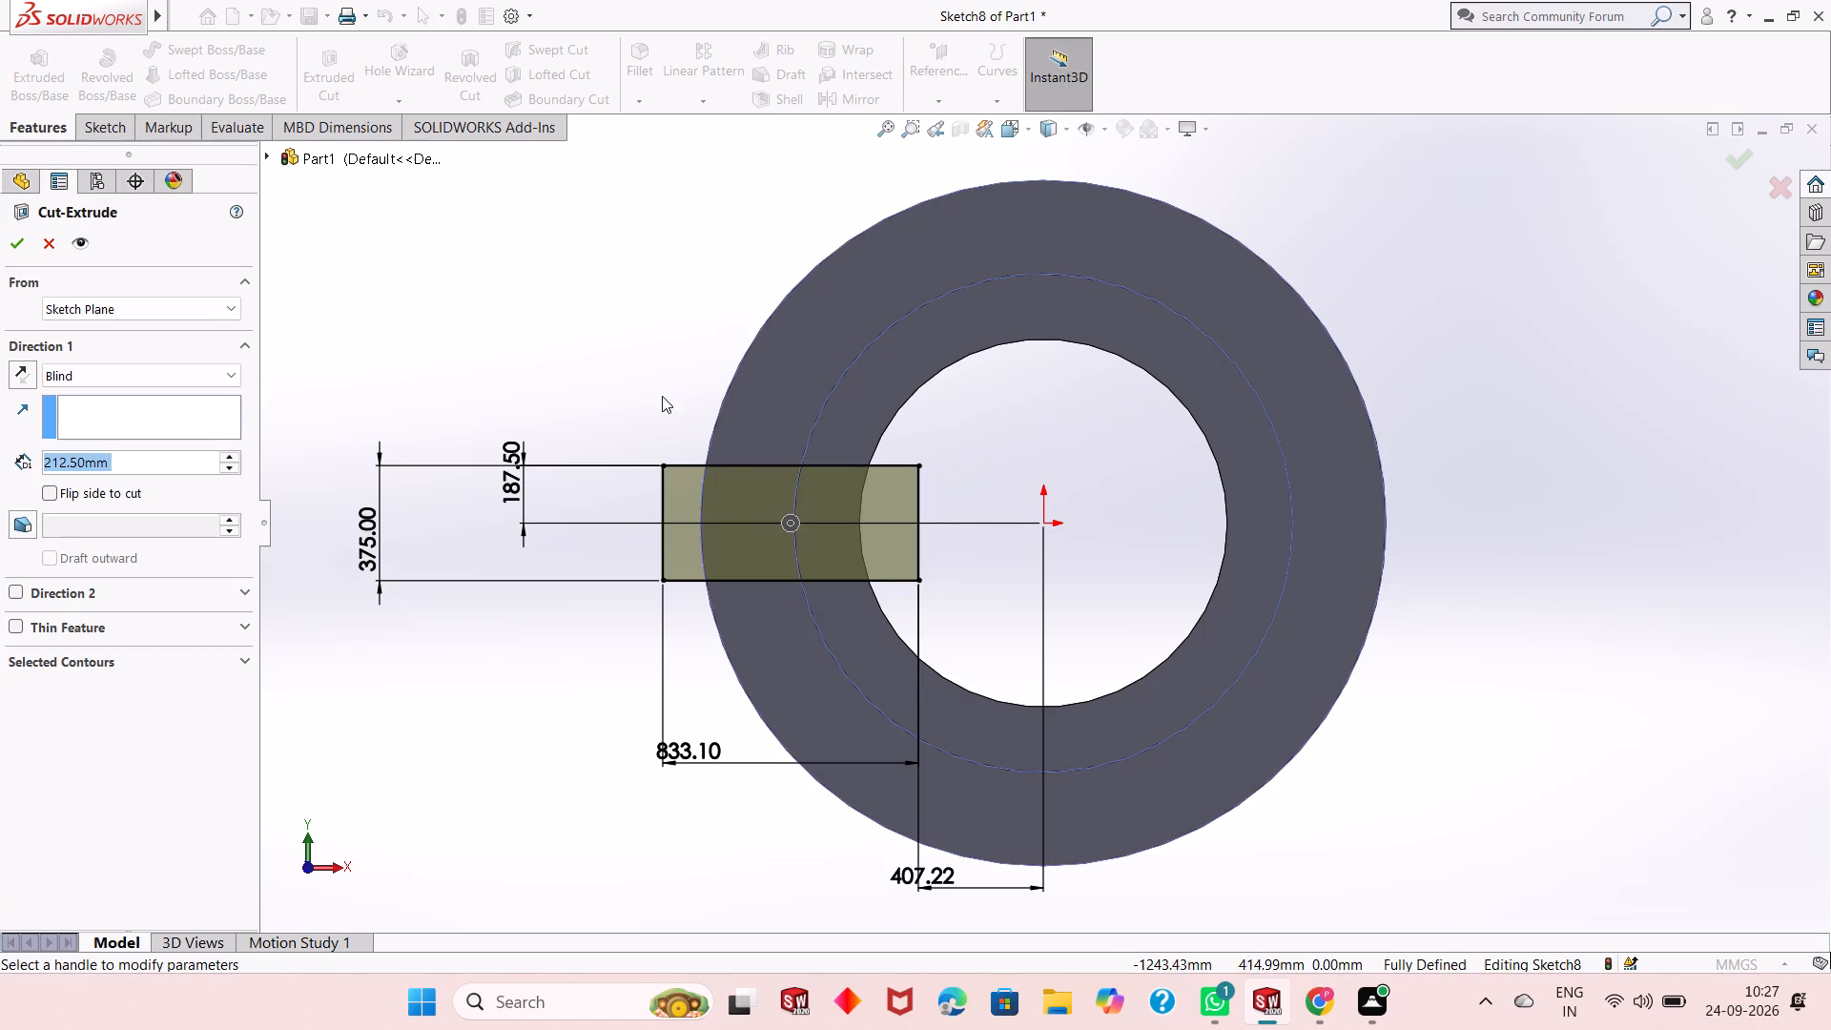
middle_drag(659, 381, 752, 430)
click(152, 381)
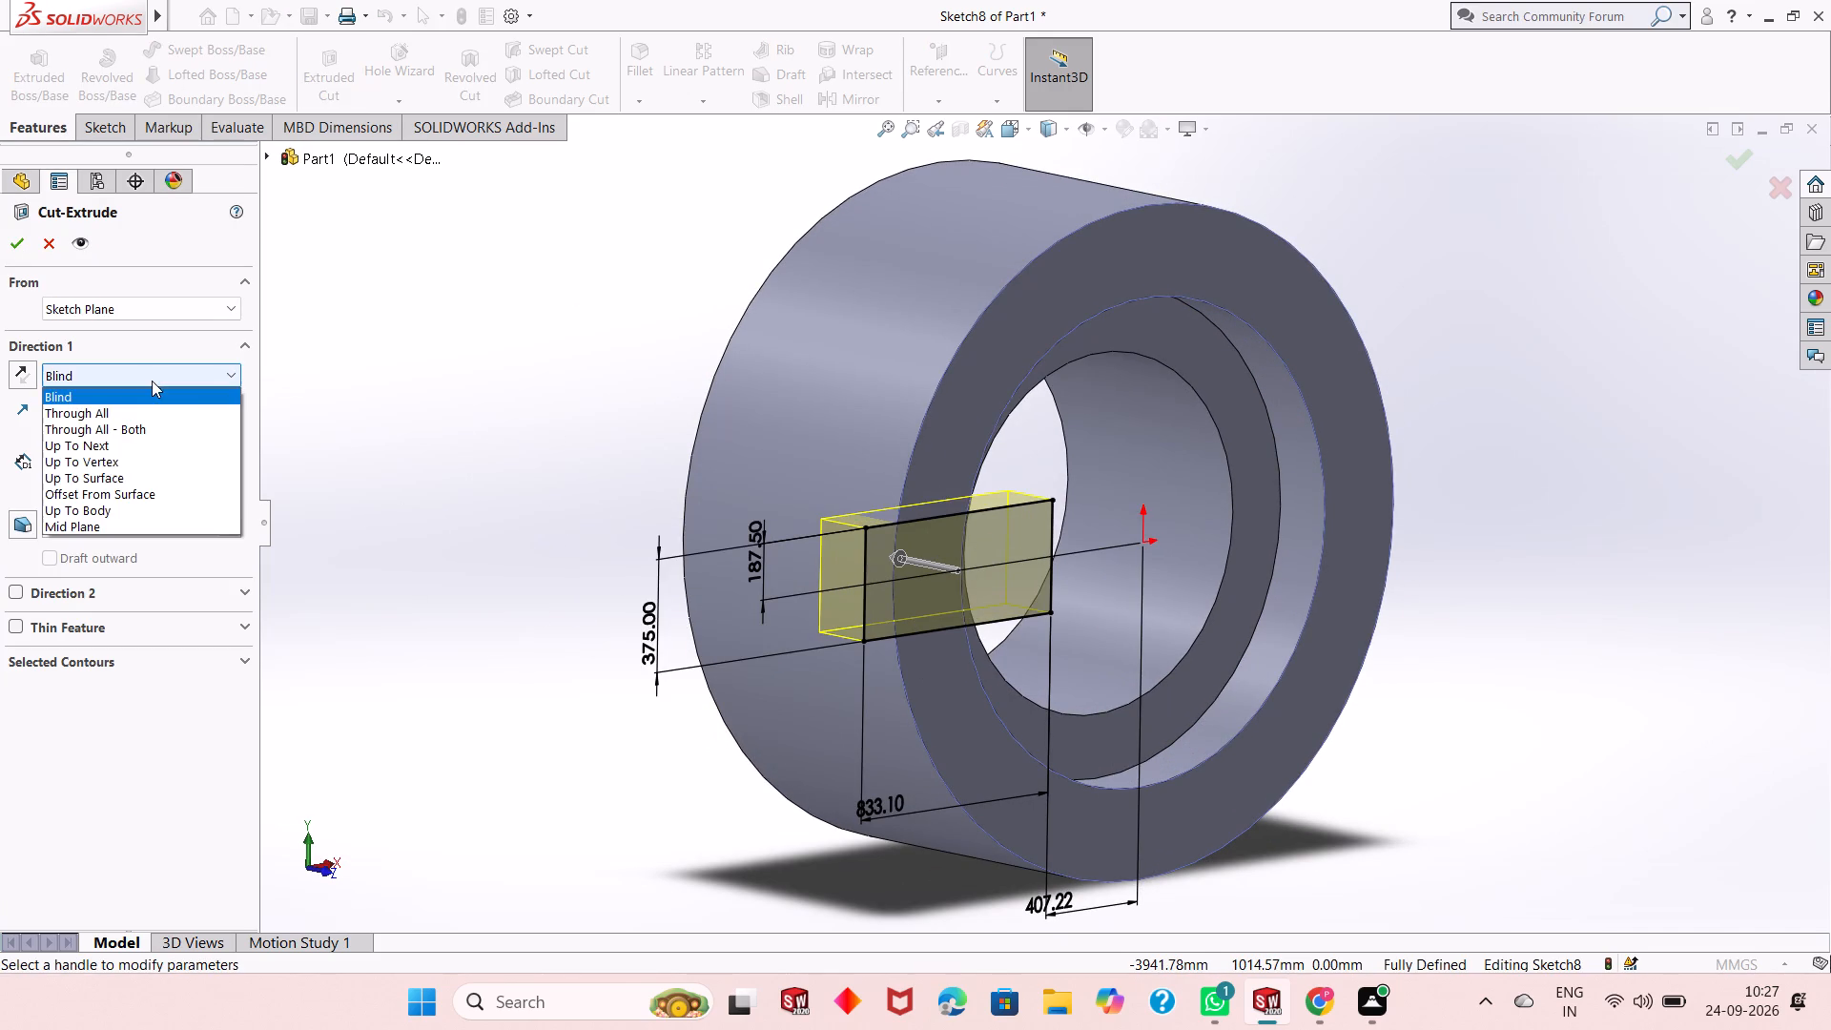
click(173, 410)
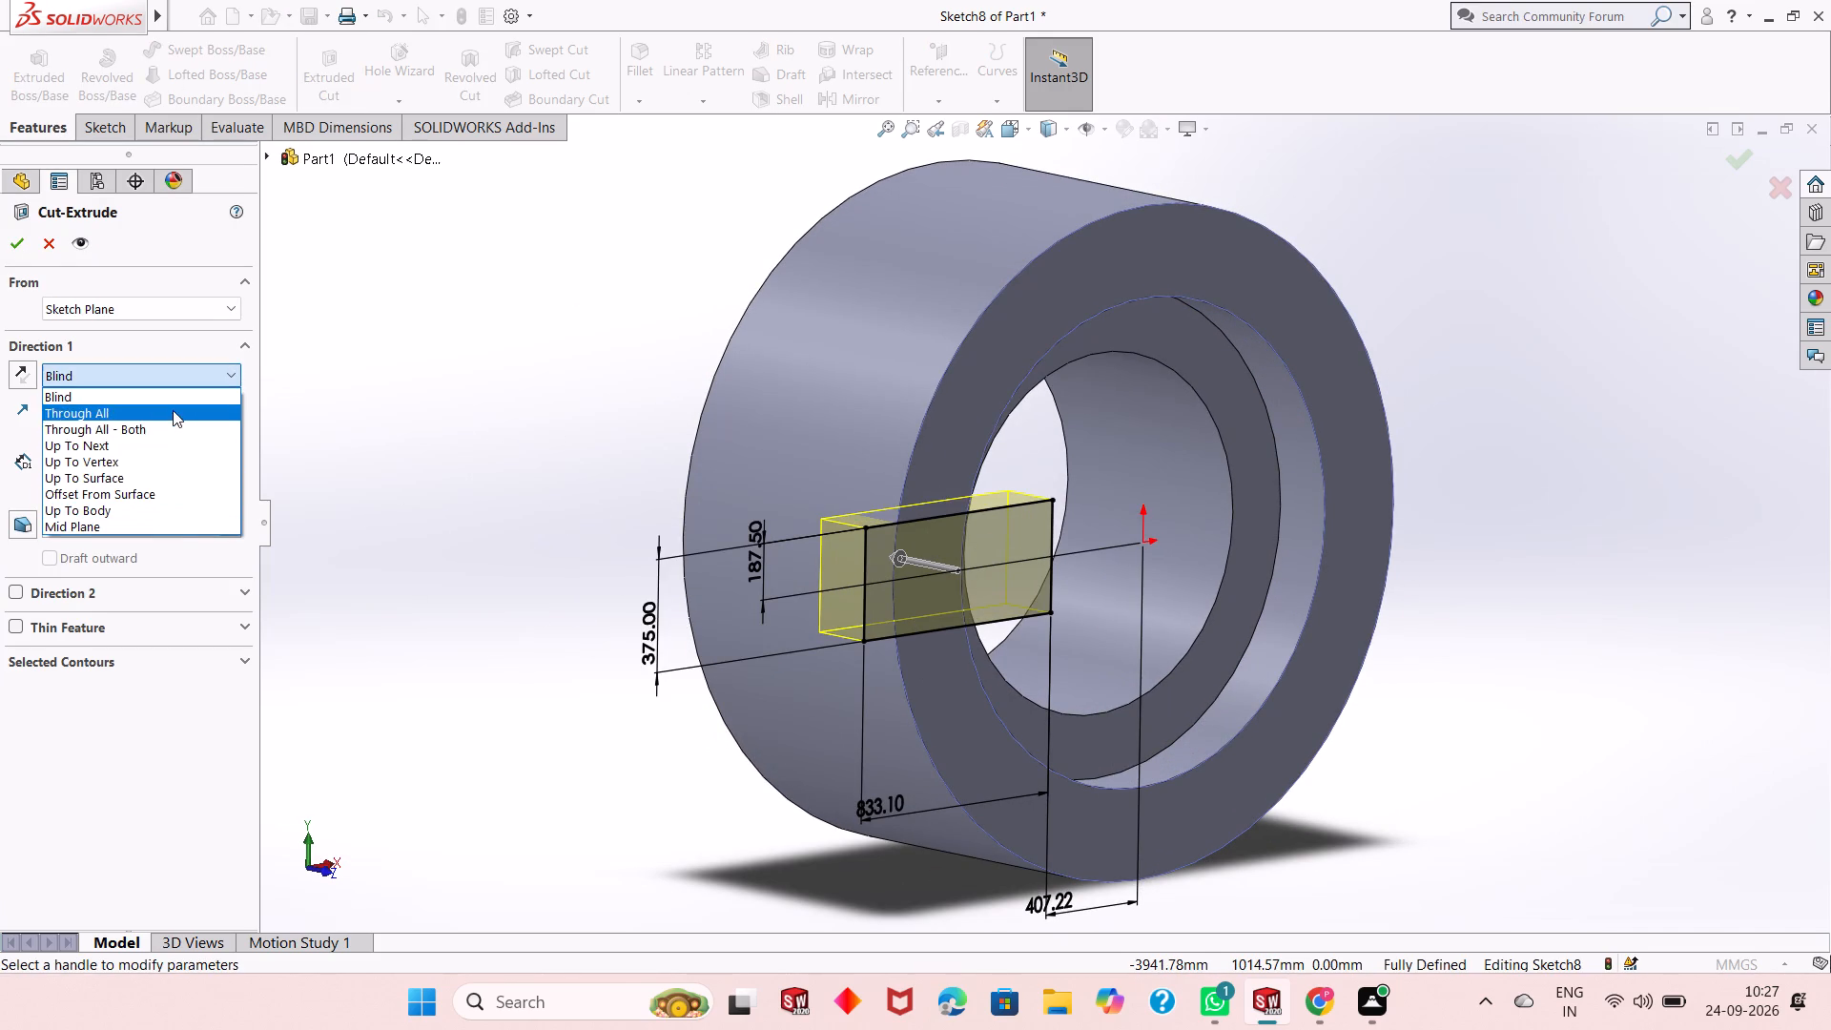
click(17, 251)
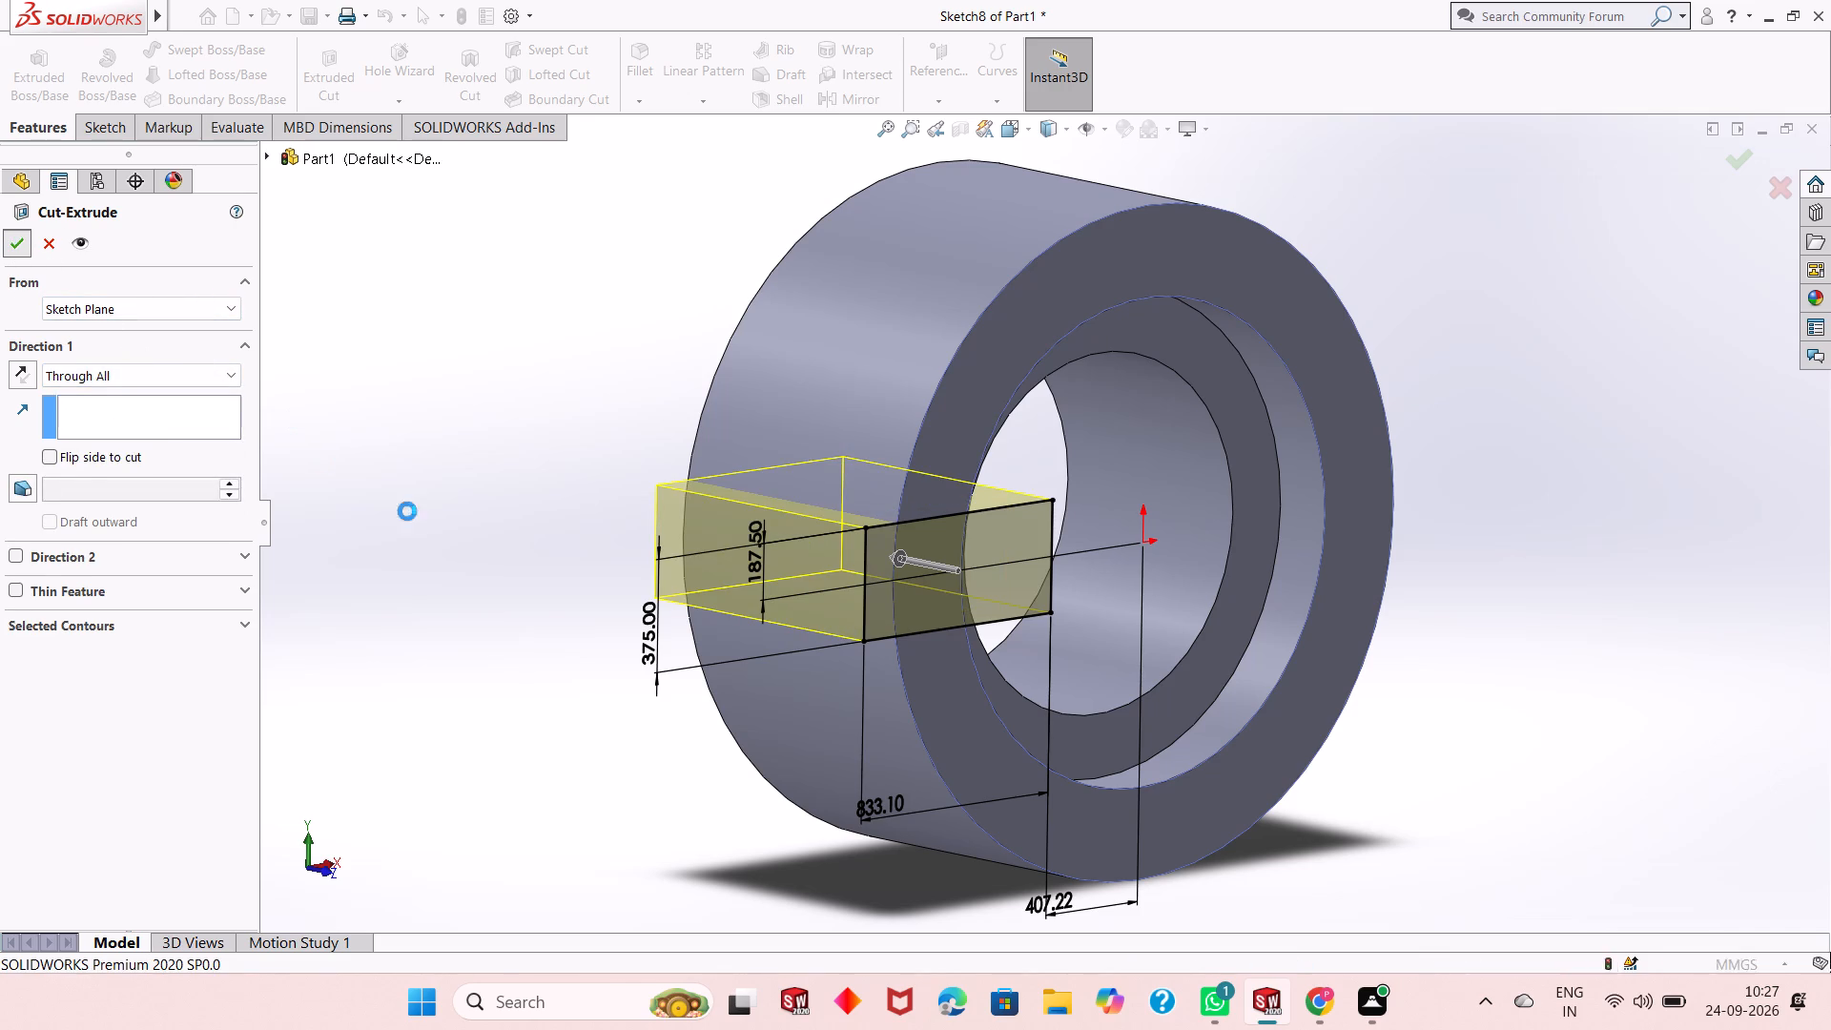
click(503, 528)
Examine the slot through the ring wall, along with the recess and bore, from several angles.
middle_drag(948, 553, 875, 477)
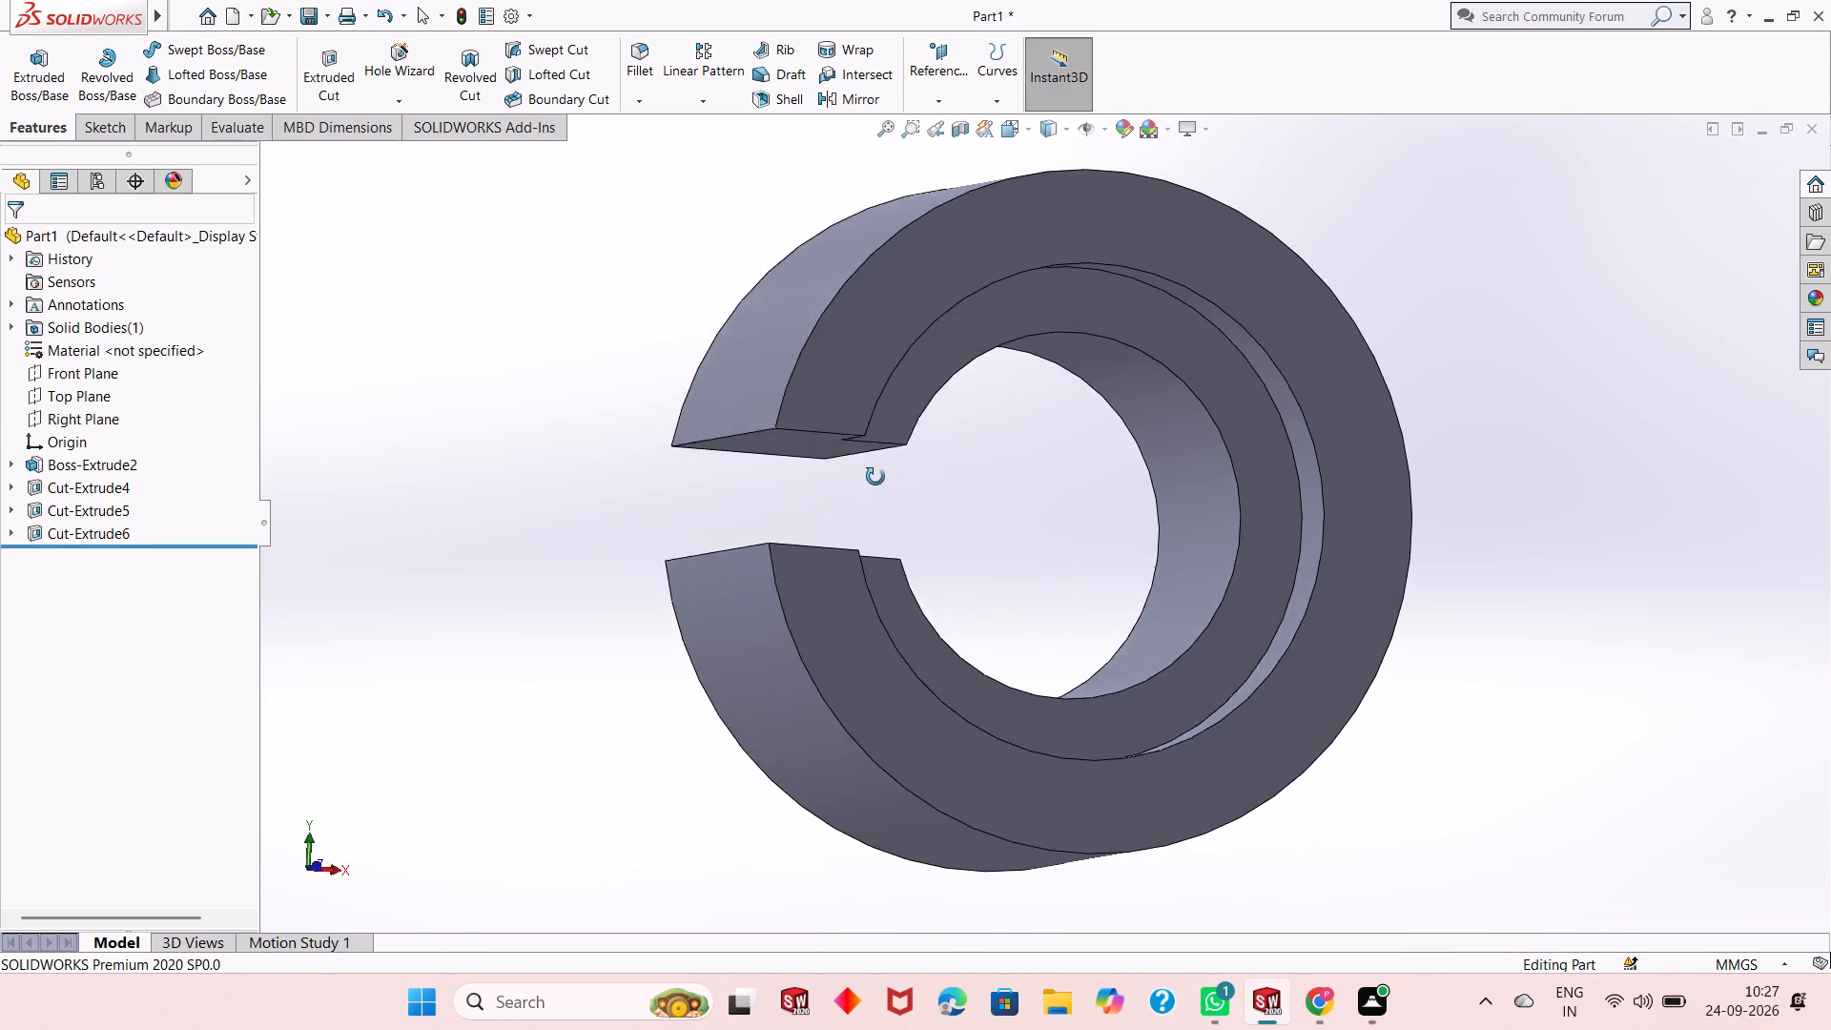
middle_drag(875, 477, 850, 550)
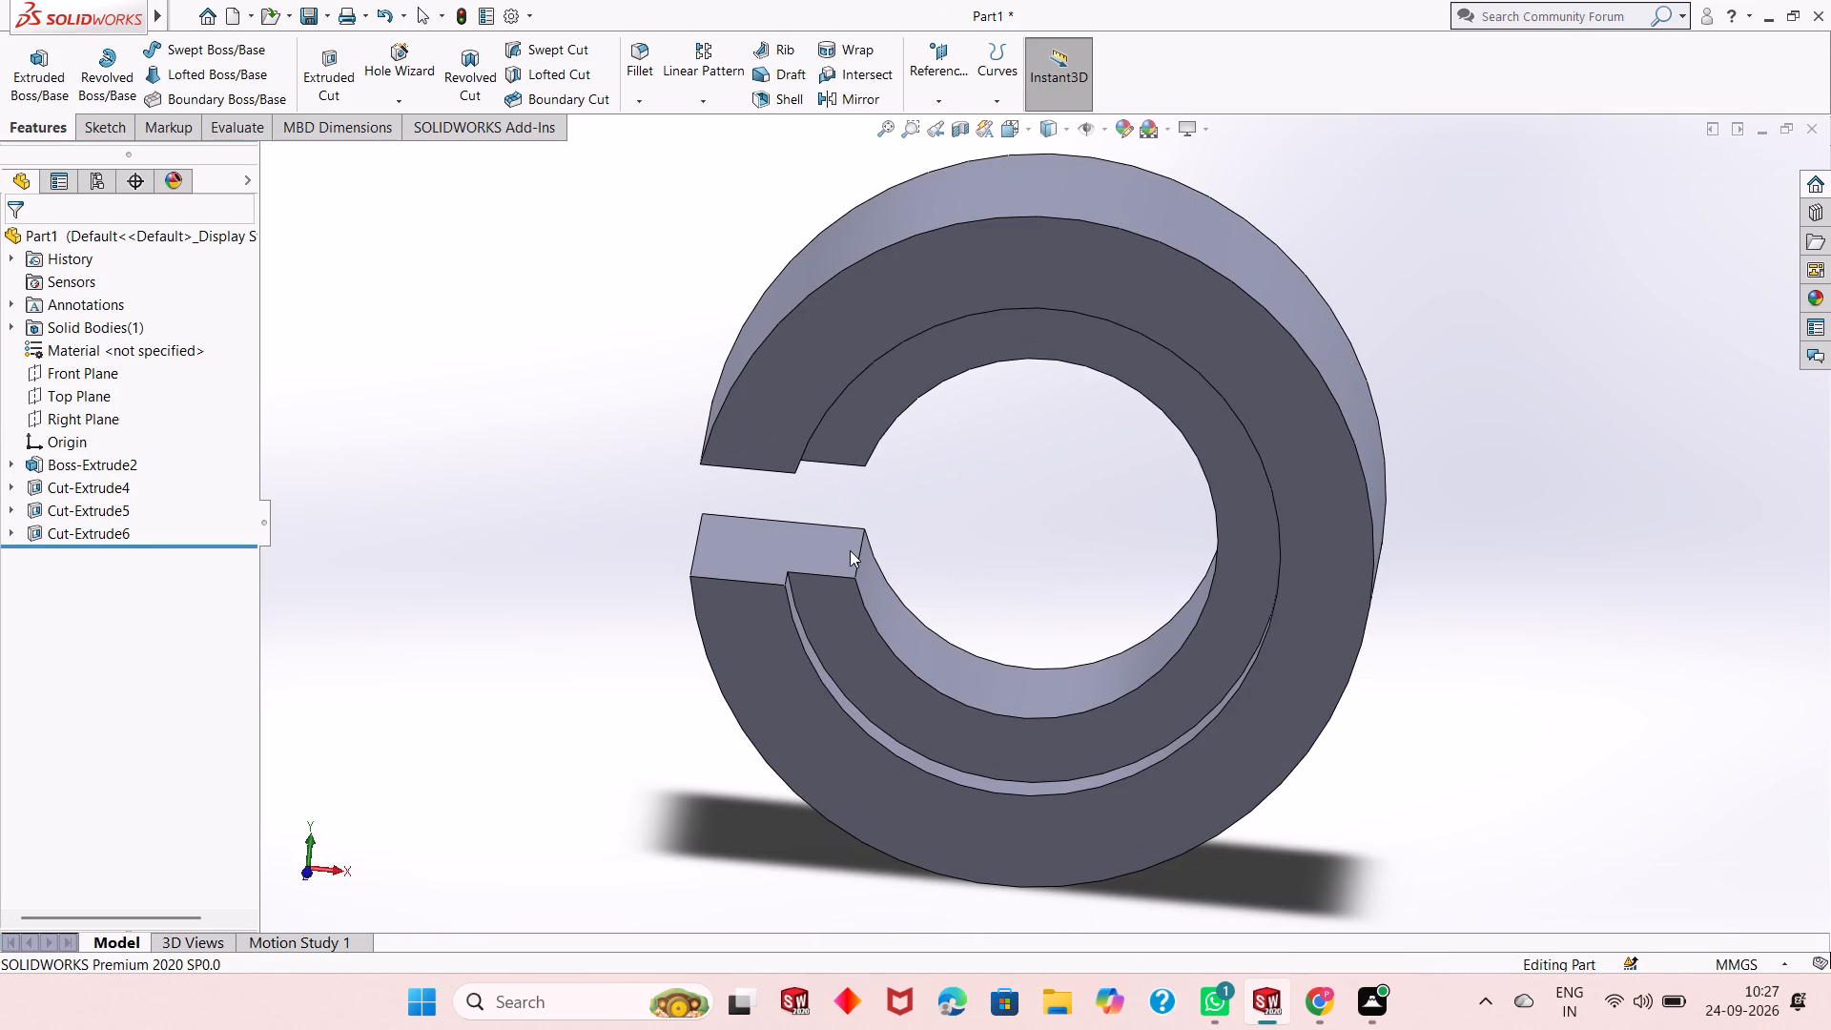
middle_drag(850, 550, 832, 479)
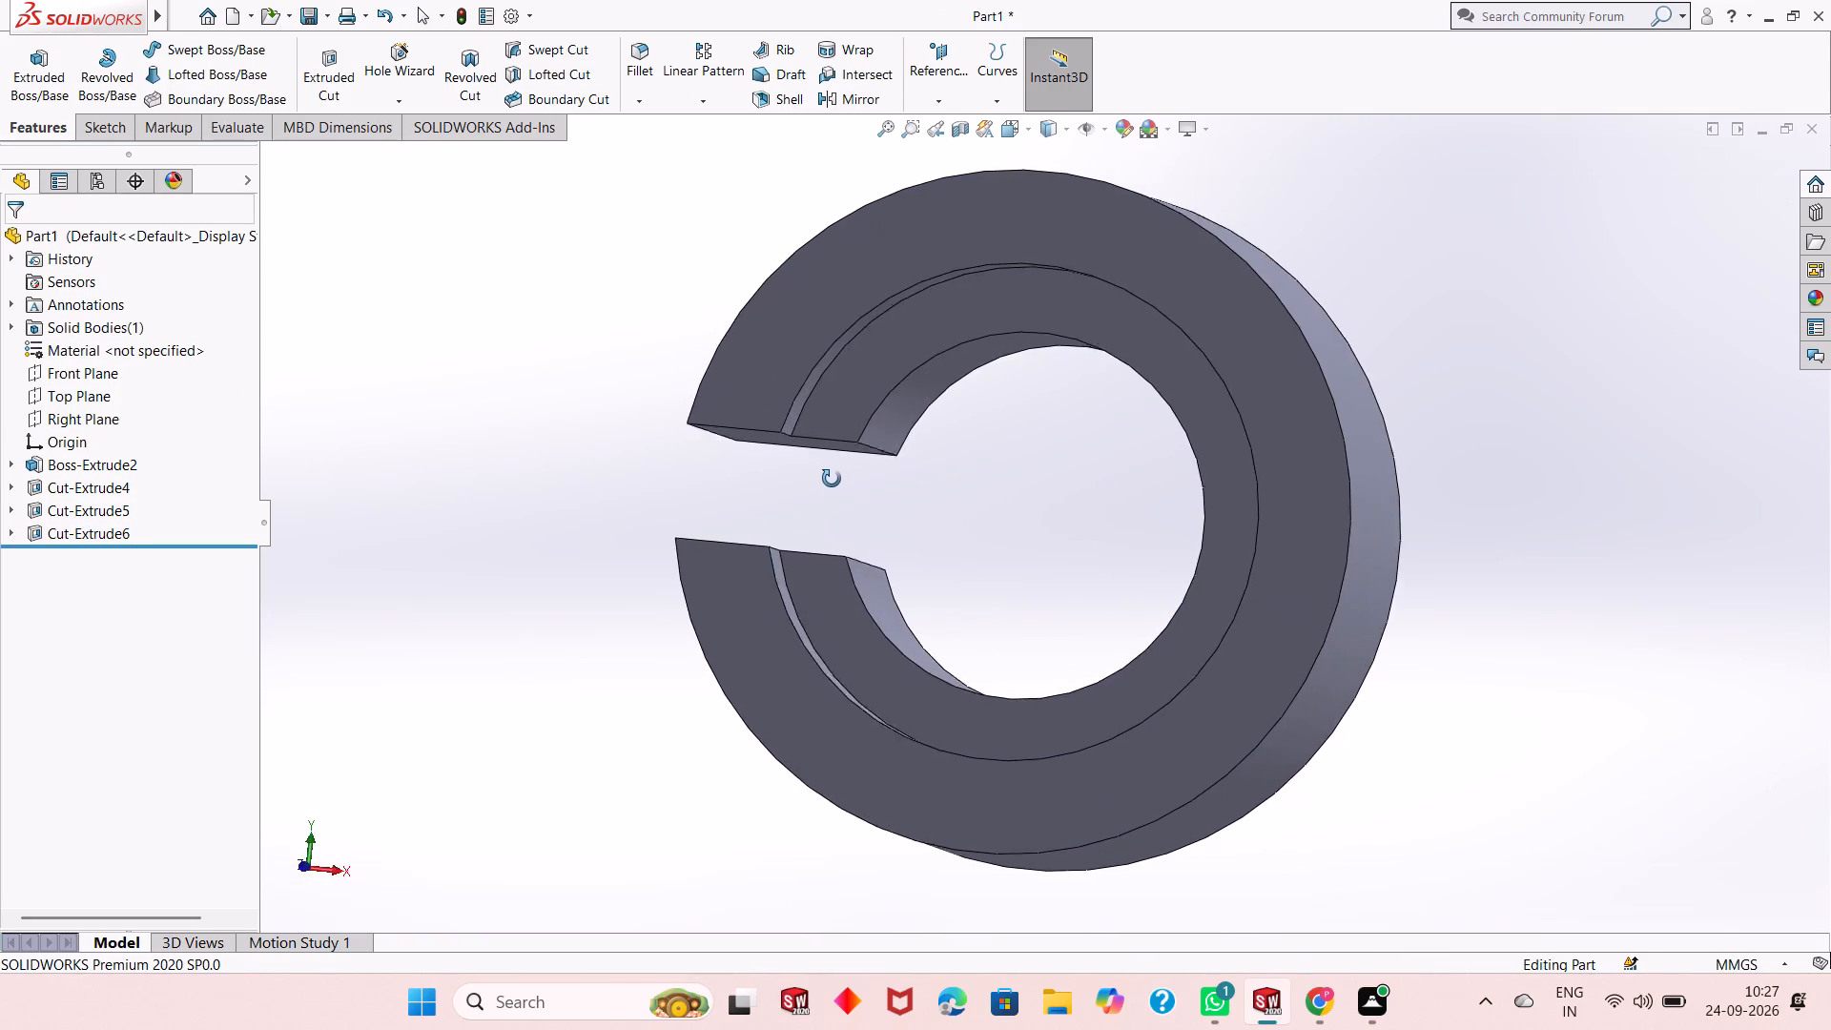
middle_drag(832, 479, 773, 508)
scroll(1162, 591, down, 1)
scroll(1134, 591, up, 4)
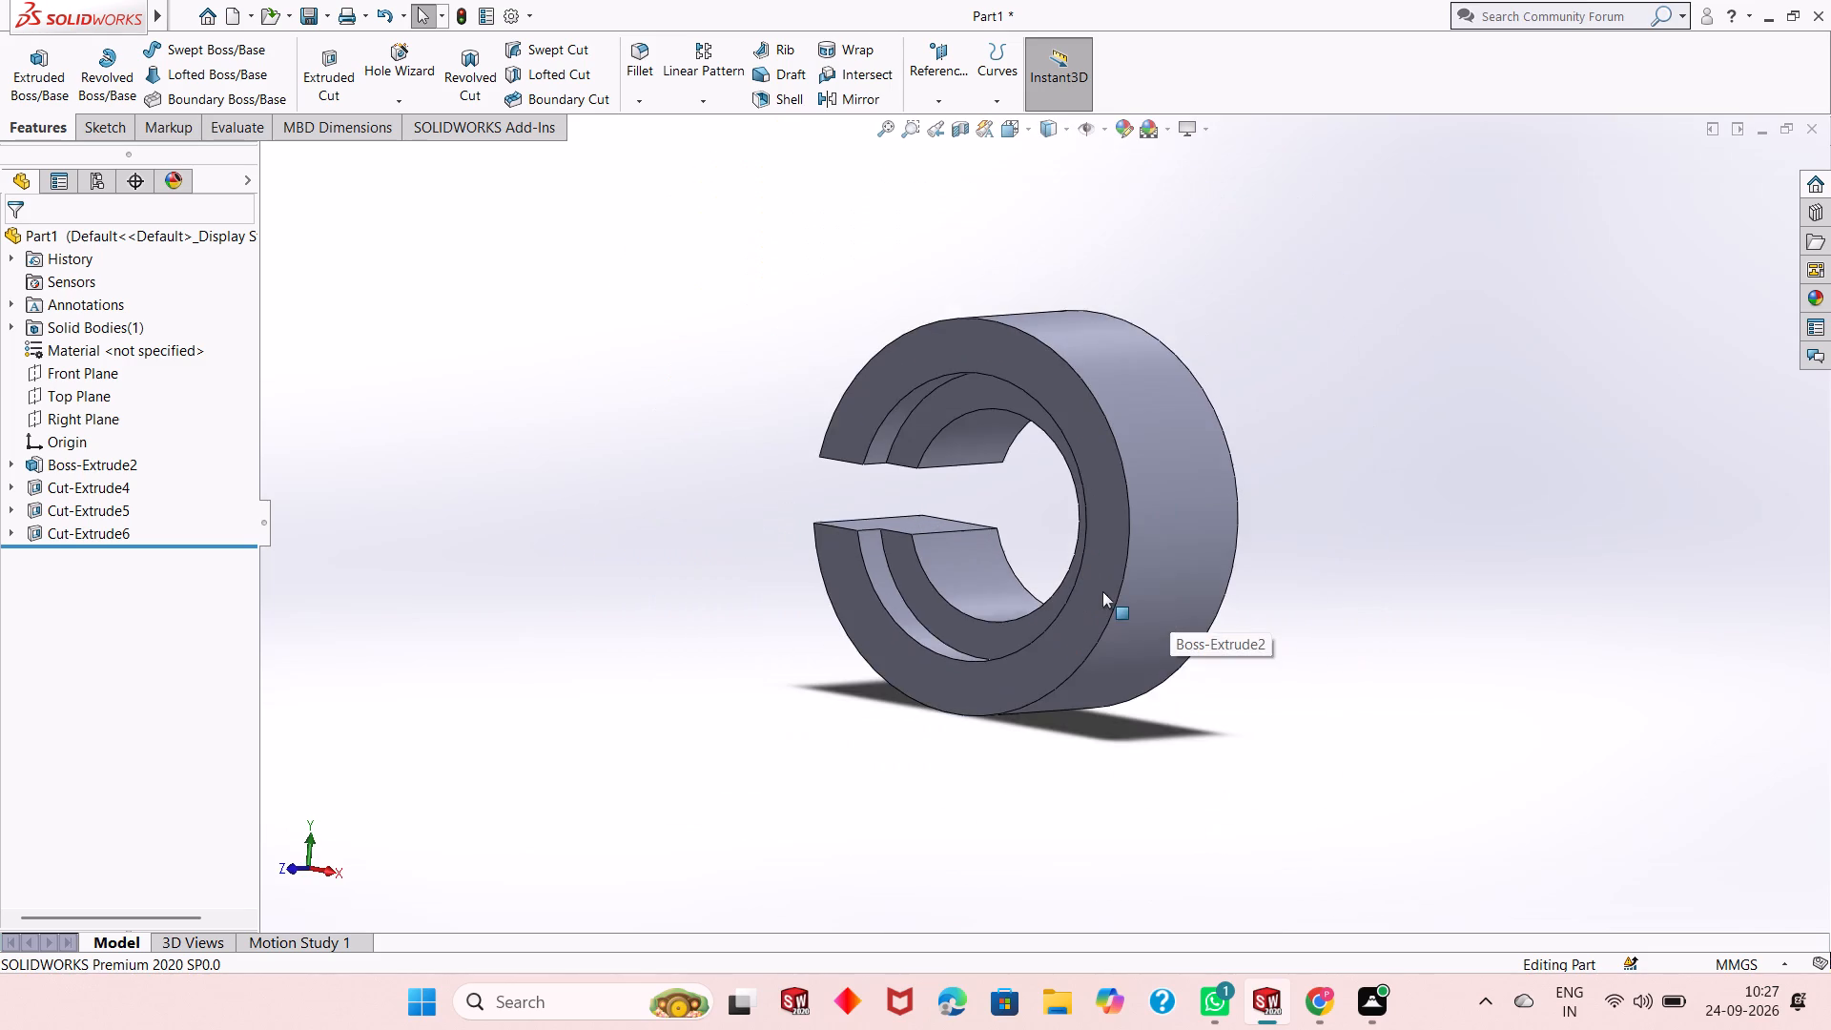
scroll(1090, 444, down, 2)
scroll(1012, 622, up, 2)
middle_drag(1010, 623, 1088, 628)
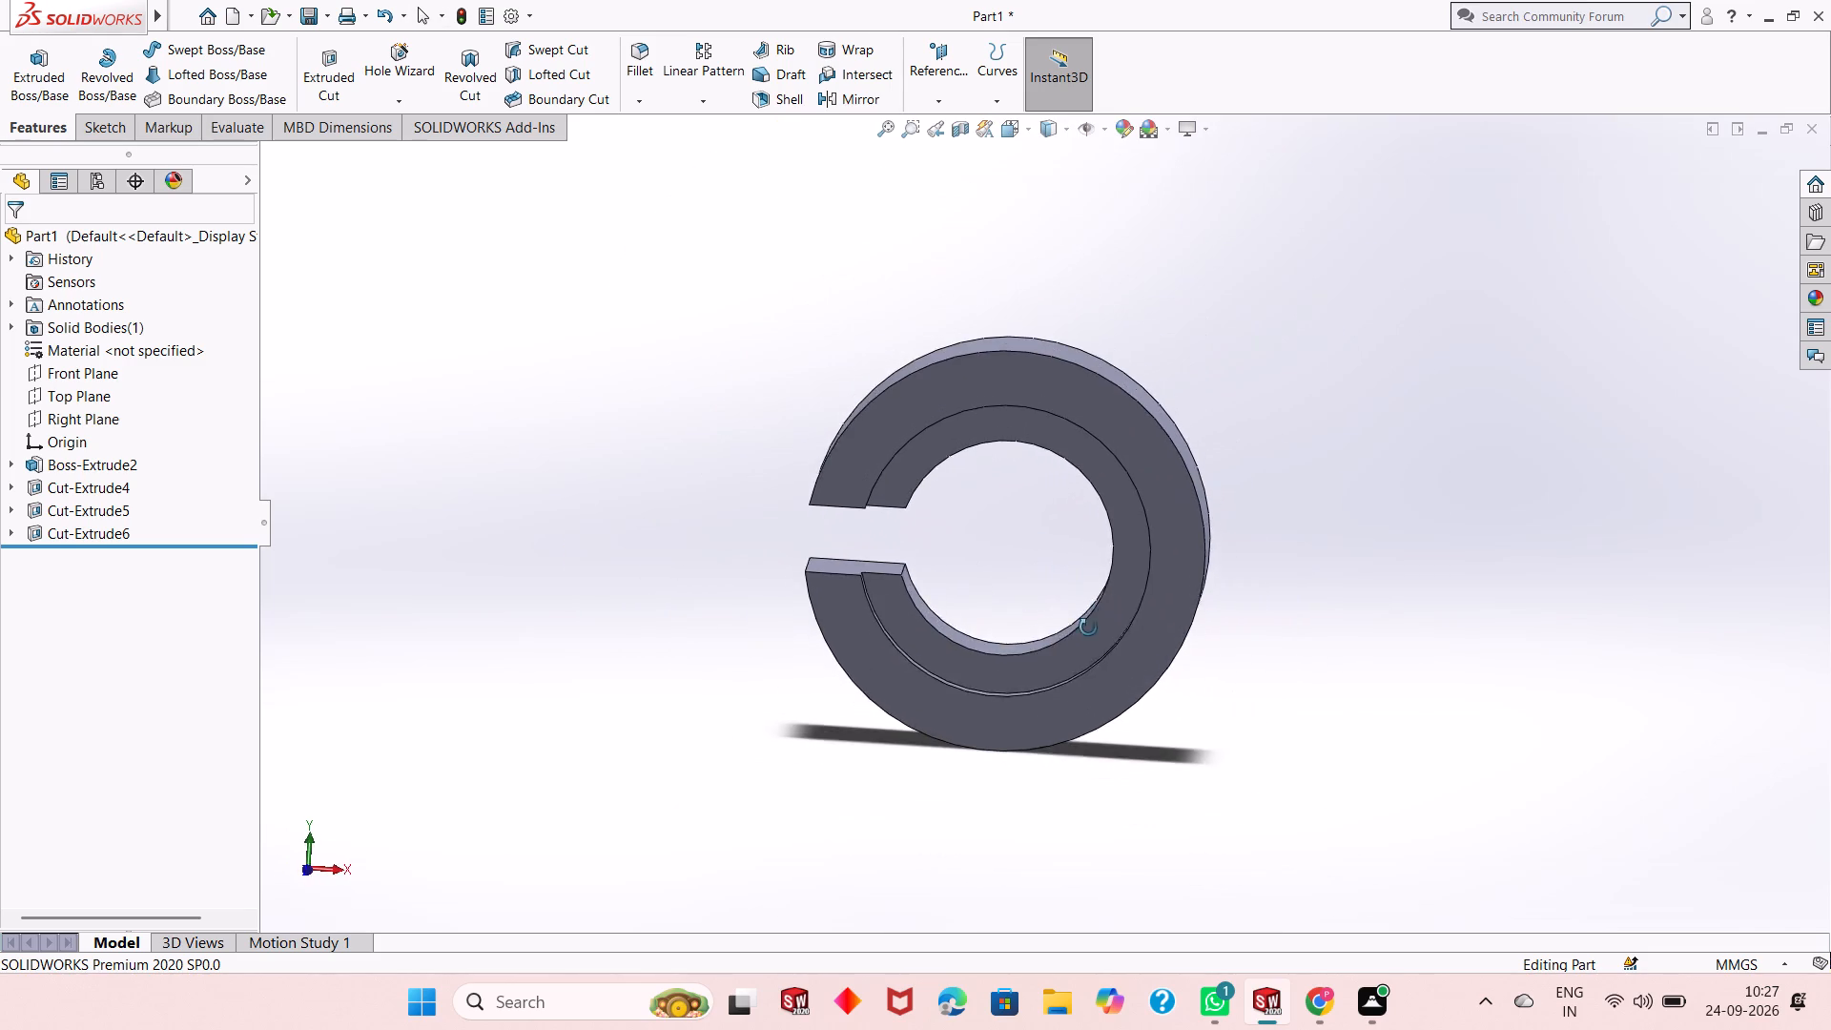
middle_drag(1088, 628, 1187, 648)
scroll(1020, 478, down, 4)
scroll(1016, 547, up, 3)
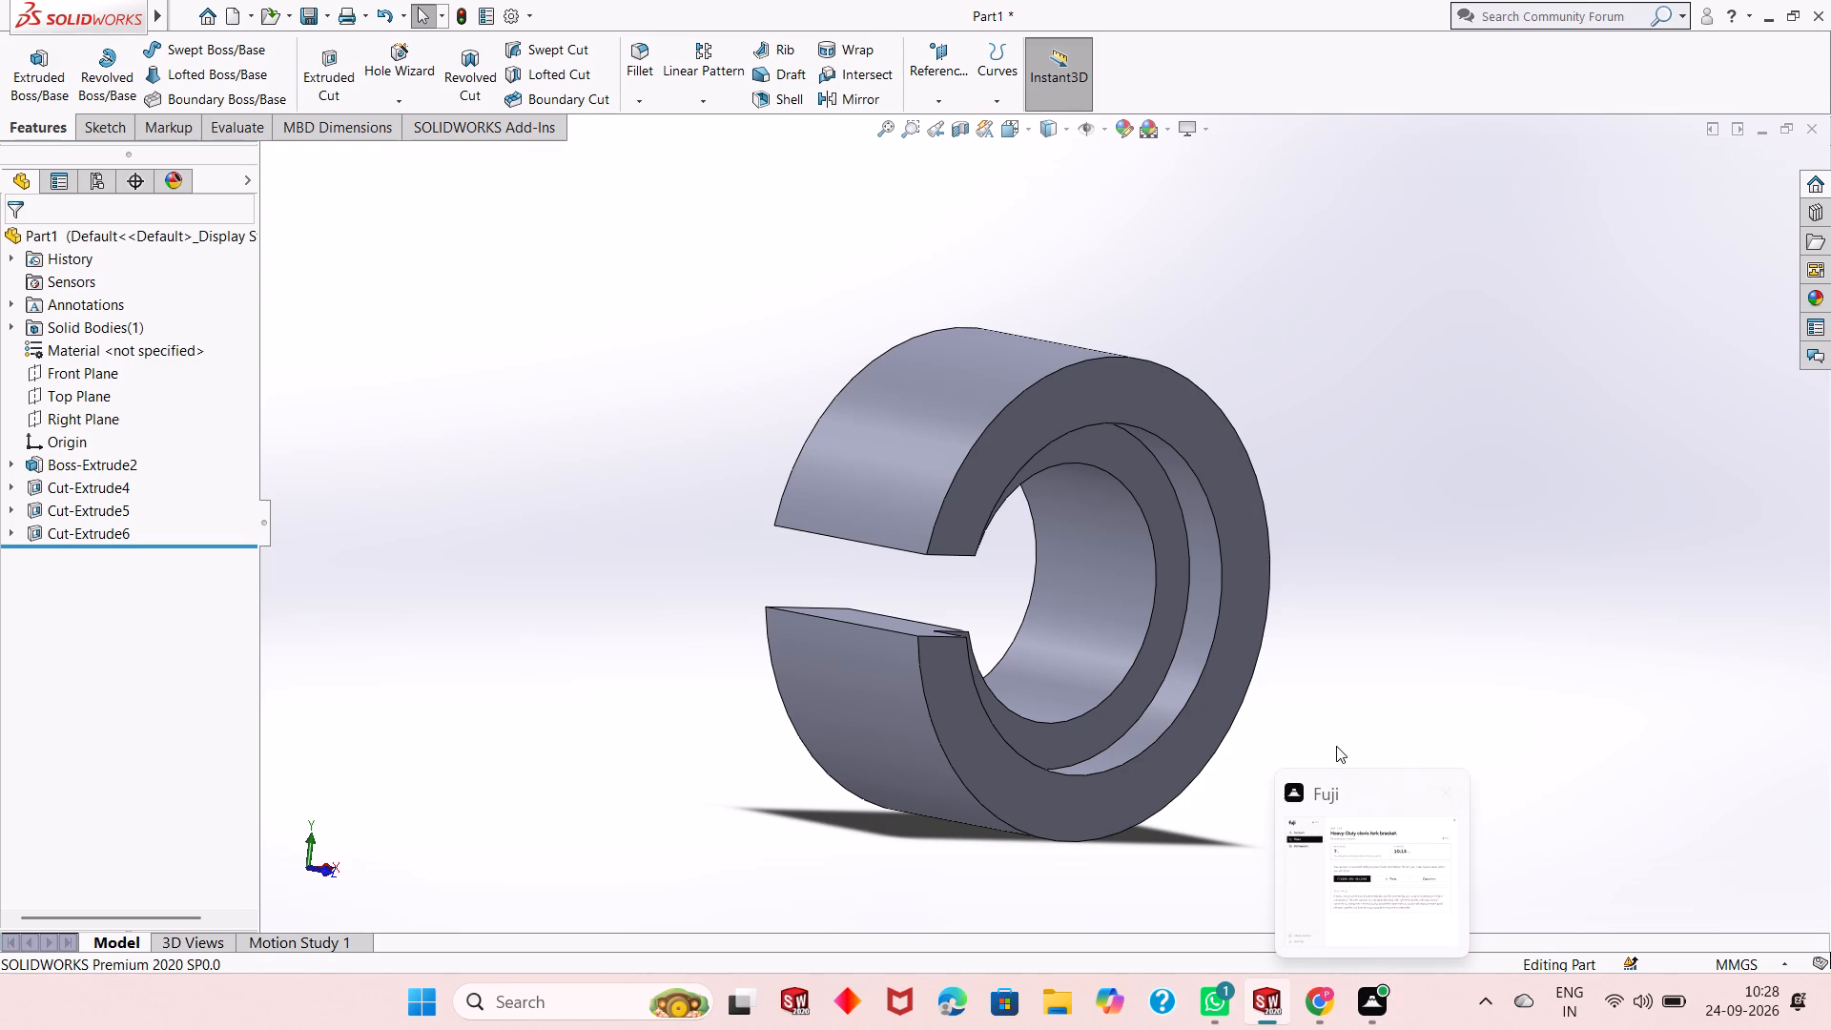
scroll(1268, 684, up, 2)
scroll(986, 466, down, 3)
scroll(1045, 622, up, 2)
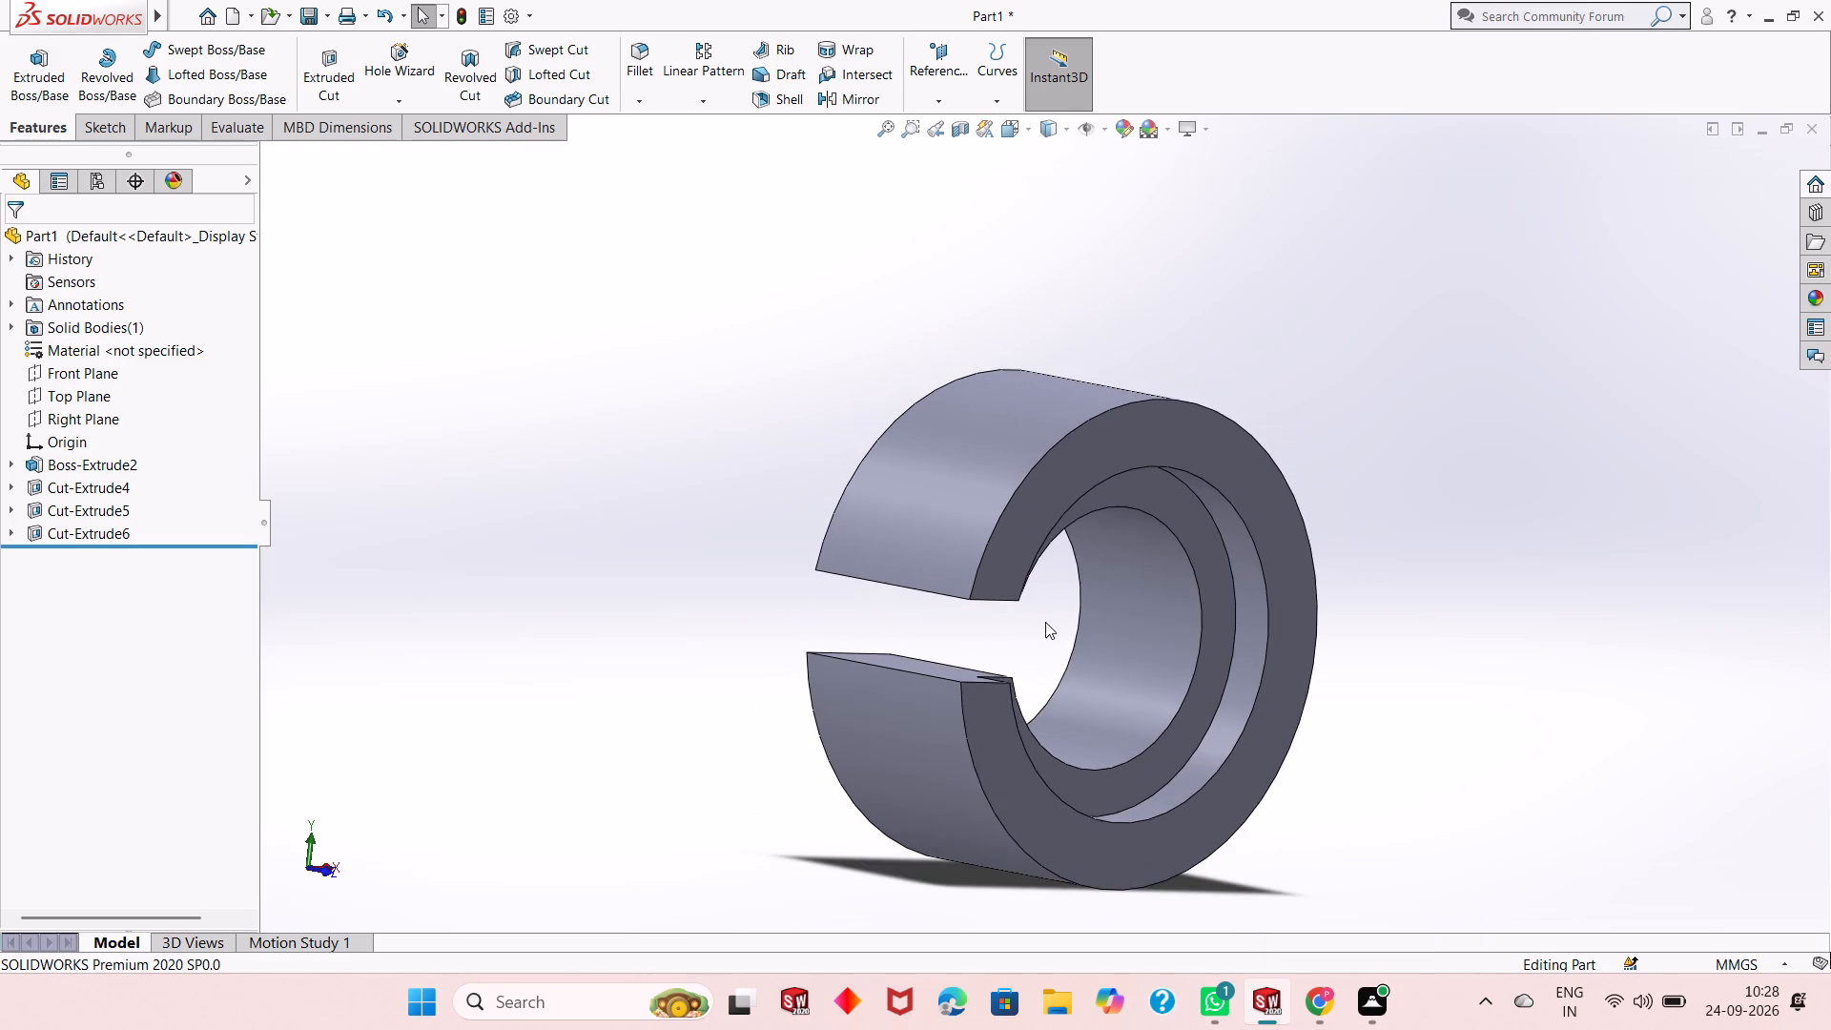
scroll(1087, 701, down, 5)
scroll(1087, 702, up, 5)
middle_drag(1175, 671, 1163, 670)
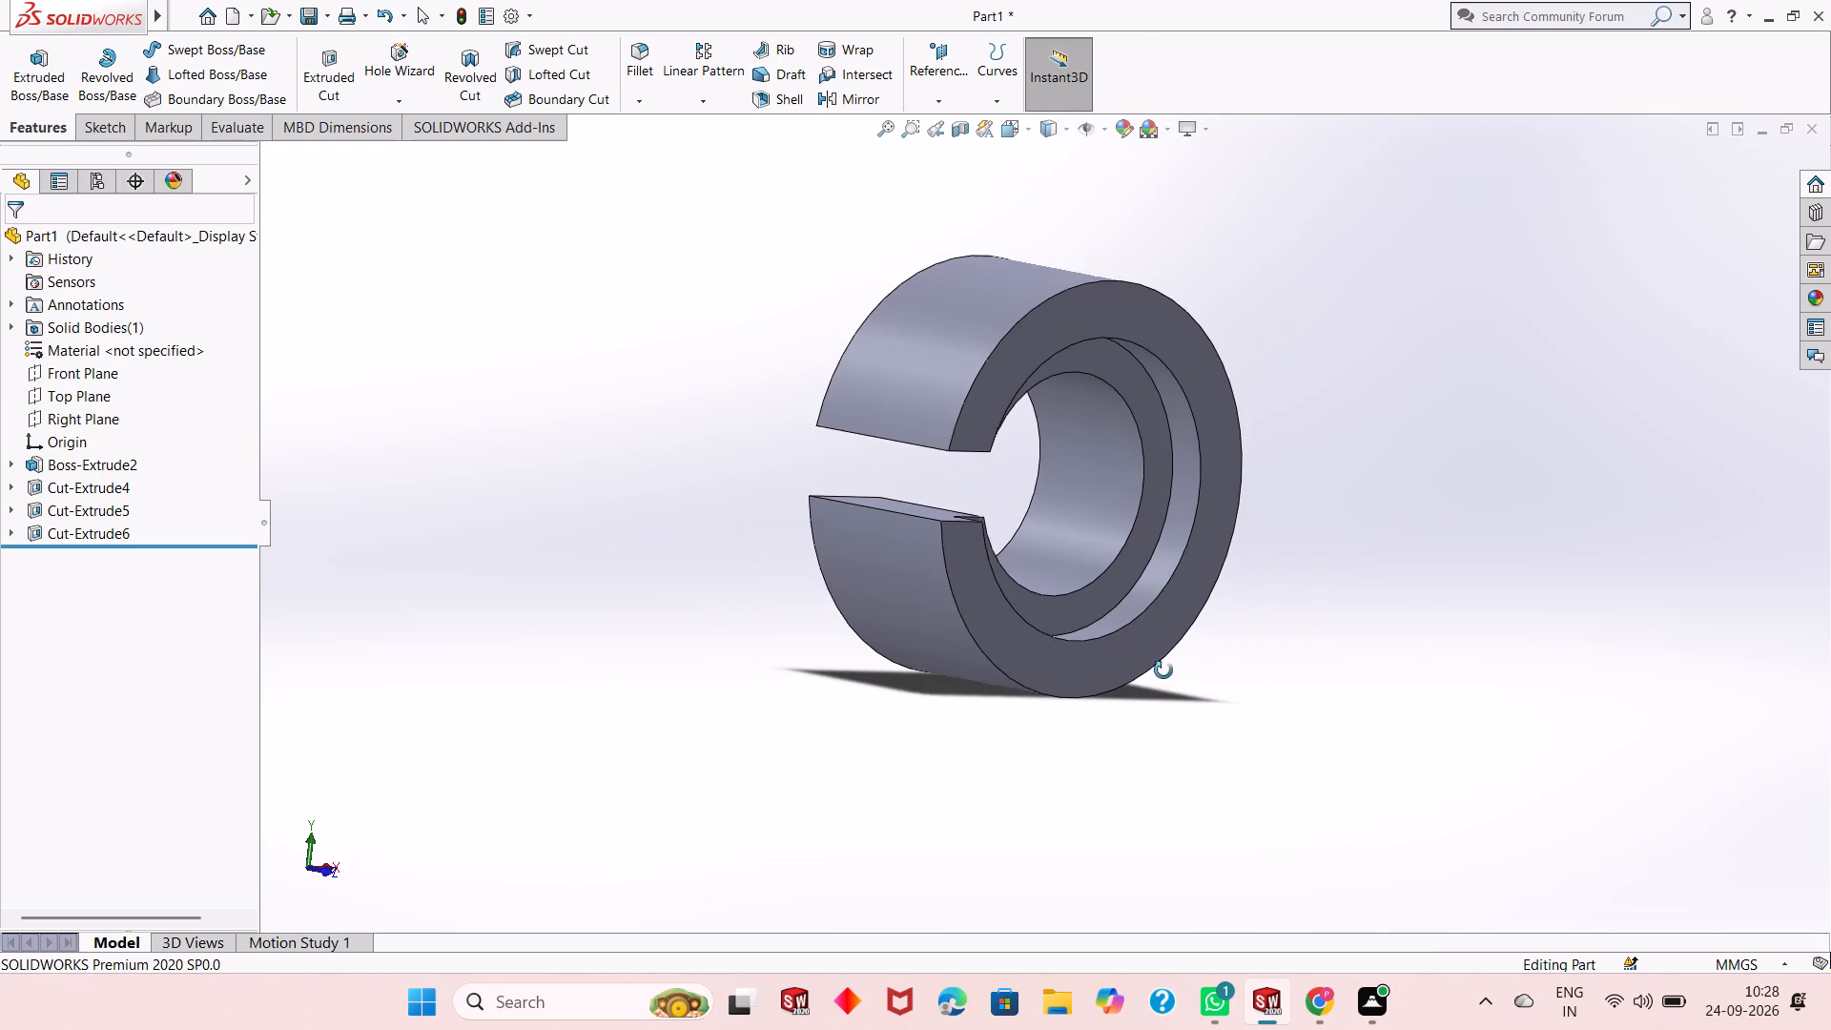
middle_drag(1163, 670, 1061, 674)
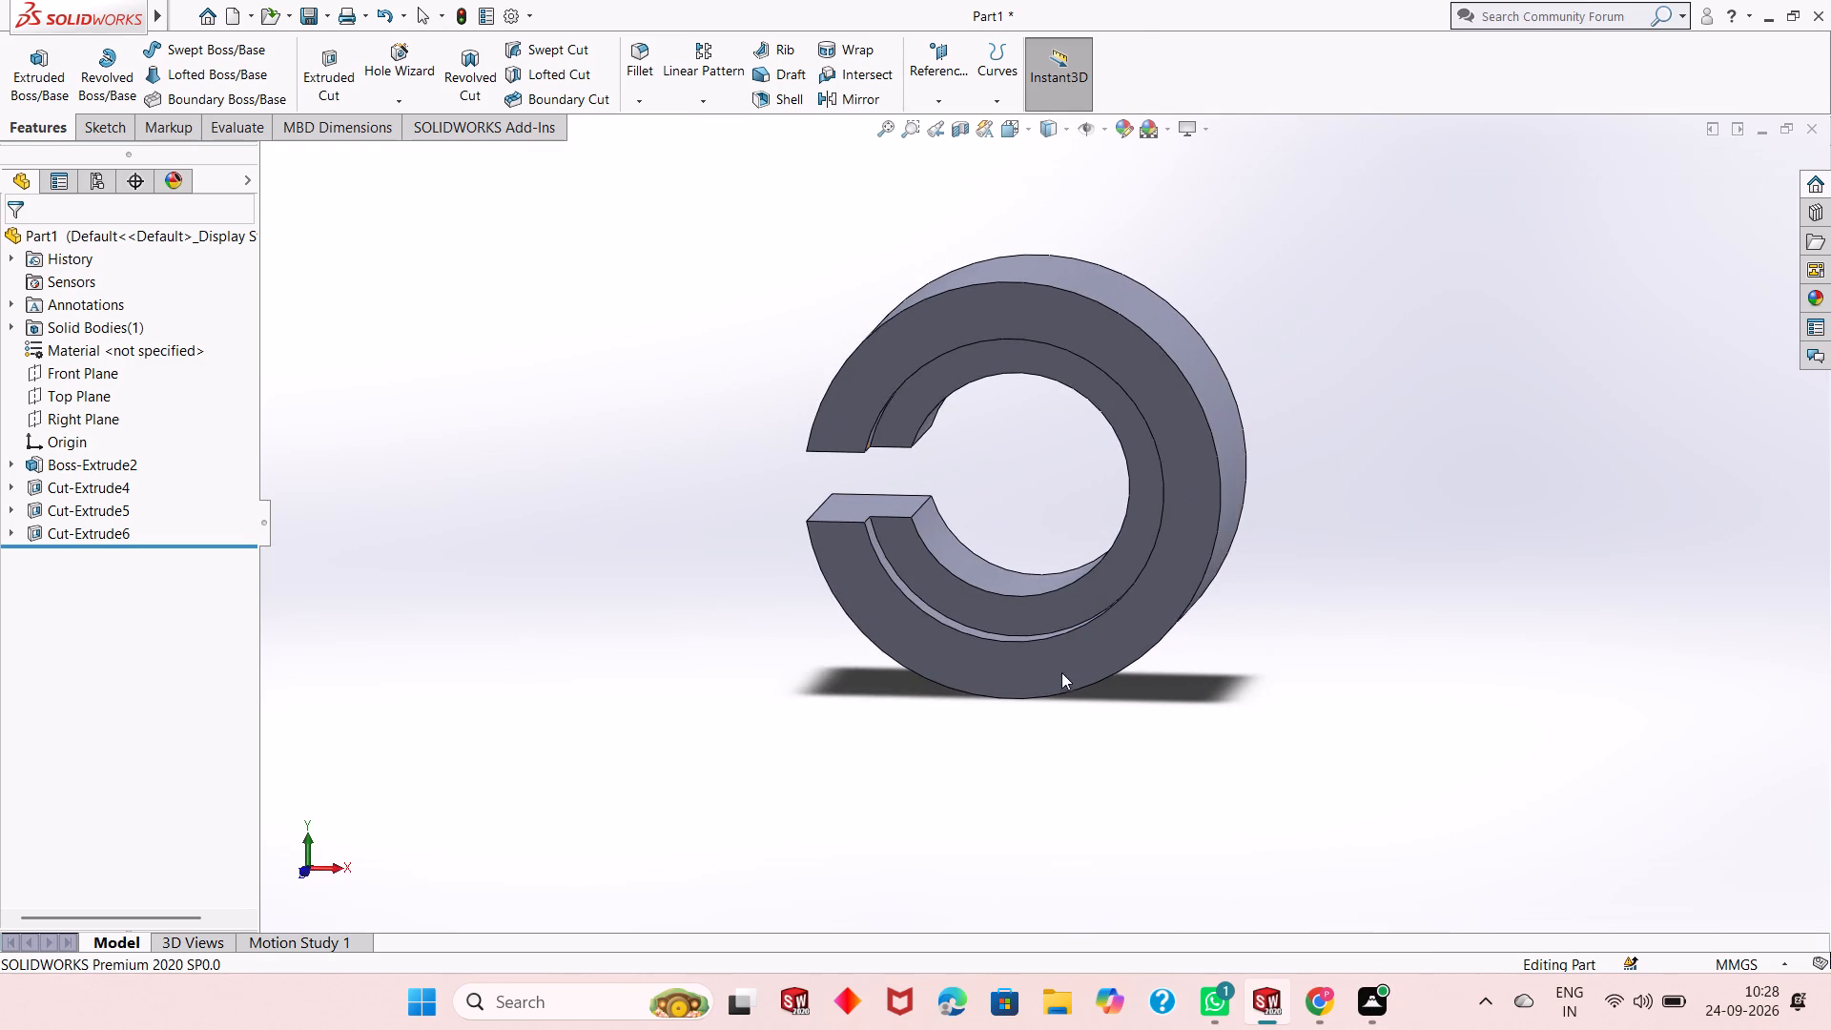
scroll(1072, 491, down, 3)
scroll(1048, 524, up, 2)
middle_drag(1048, 524, 1071, 487)
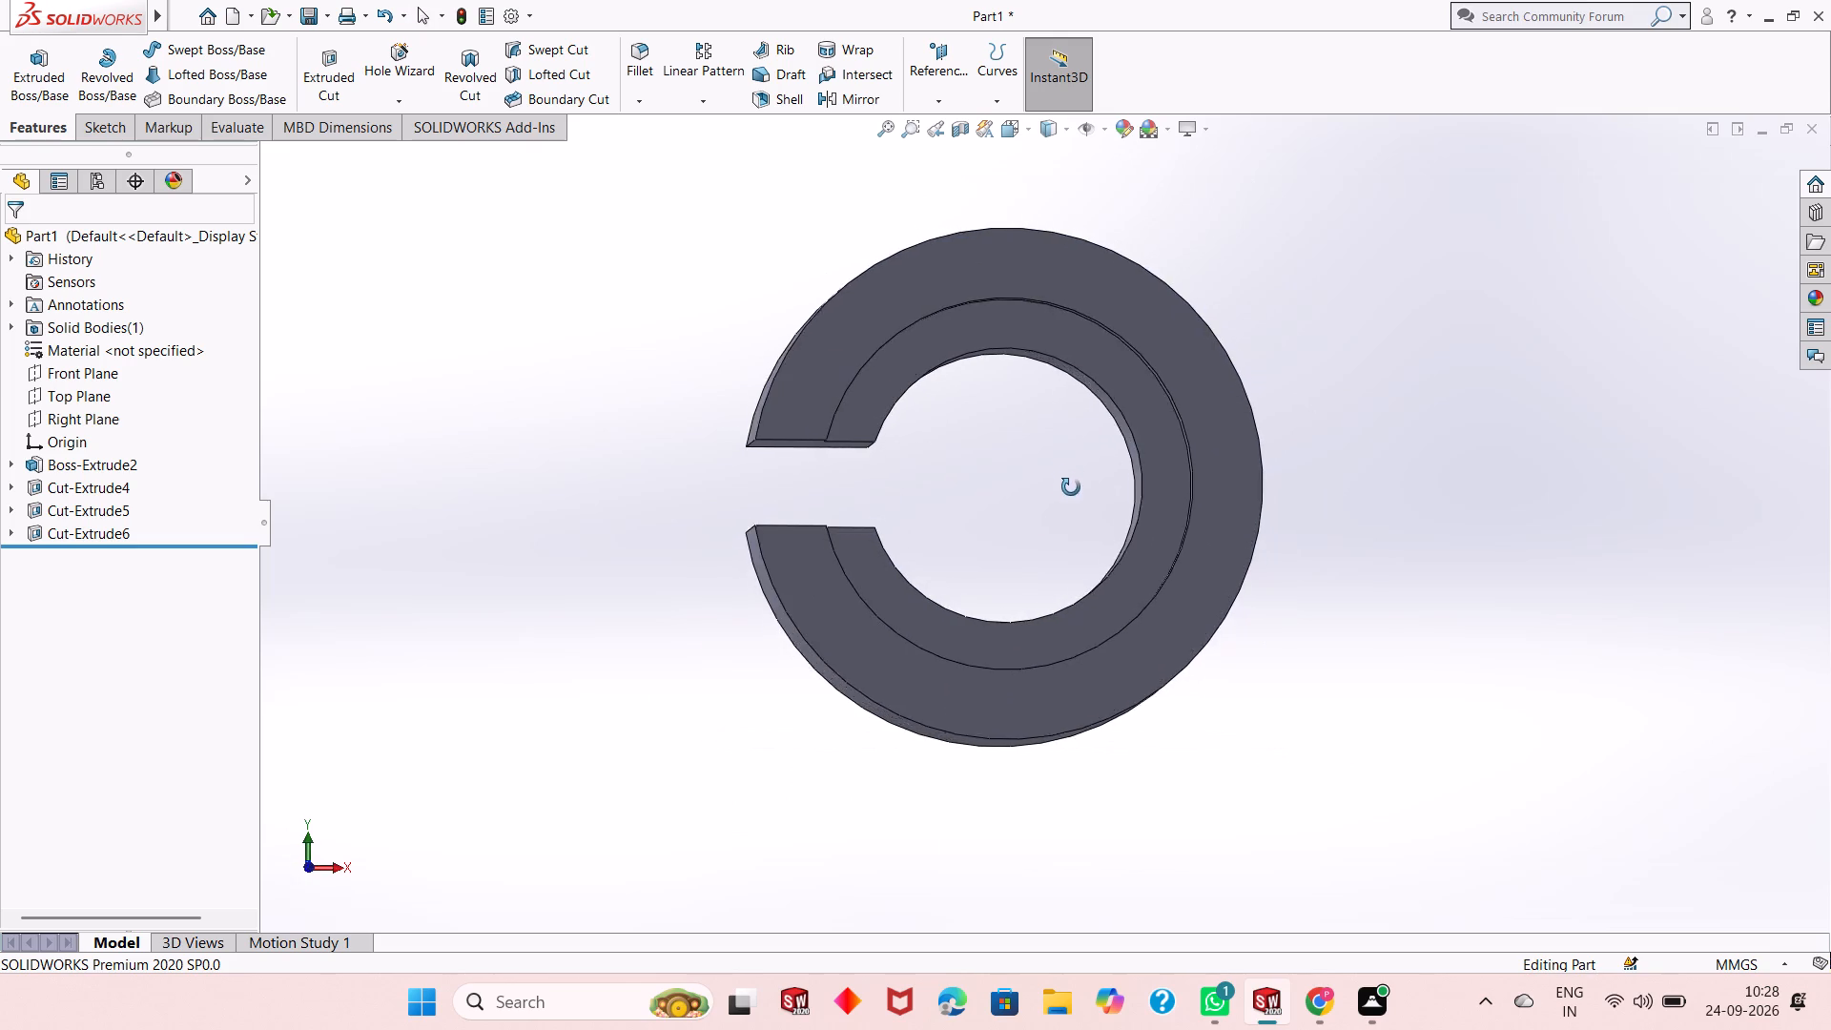
middle_drag(1071, 487, 1074, 505)
scroll(1074, 505, down, 2)
middle_drag(1074, 505, 1068, 463)
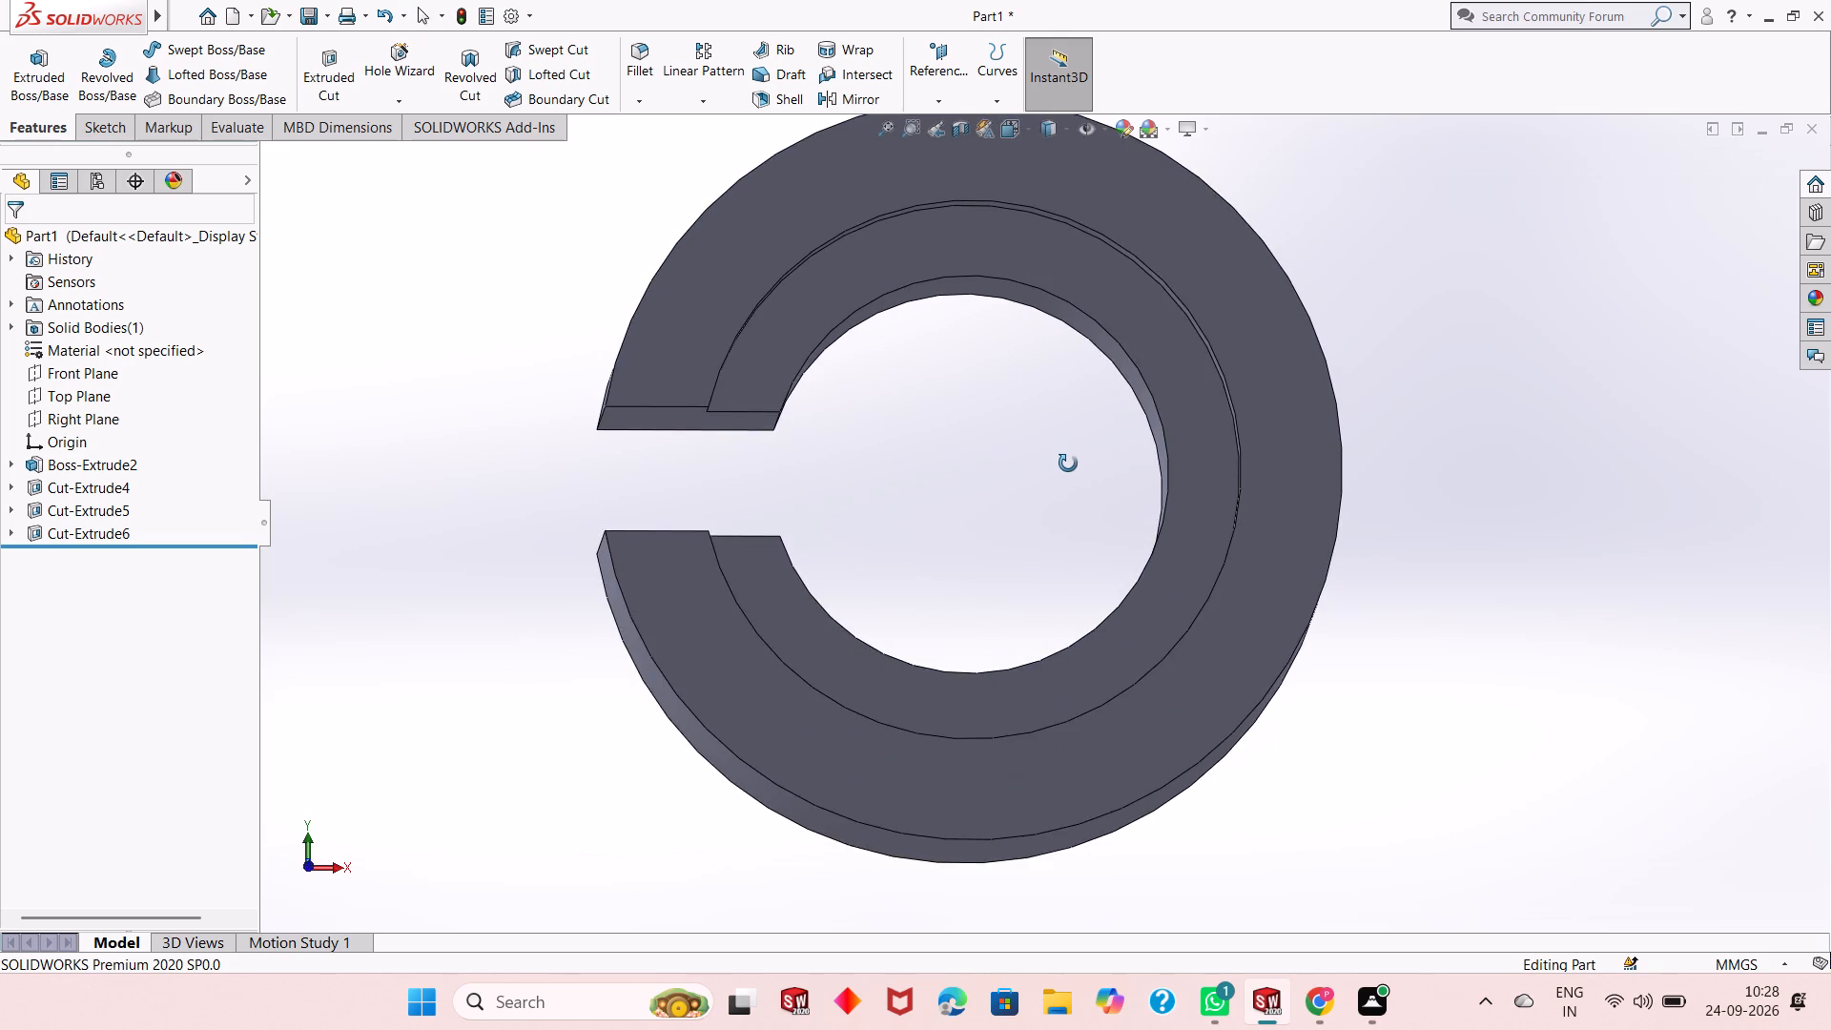
middle_drag(1068, 463, 1064, 501)
scroll(1064, 501, up, 3)
scroll(1060, 383, down, 1)
scroll(996, 465, up, 1)
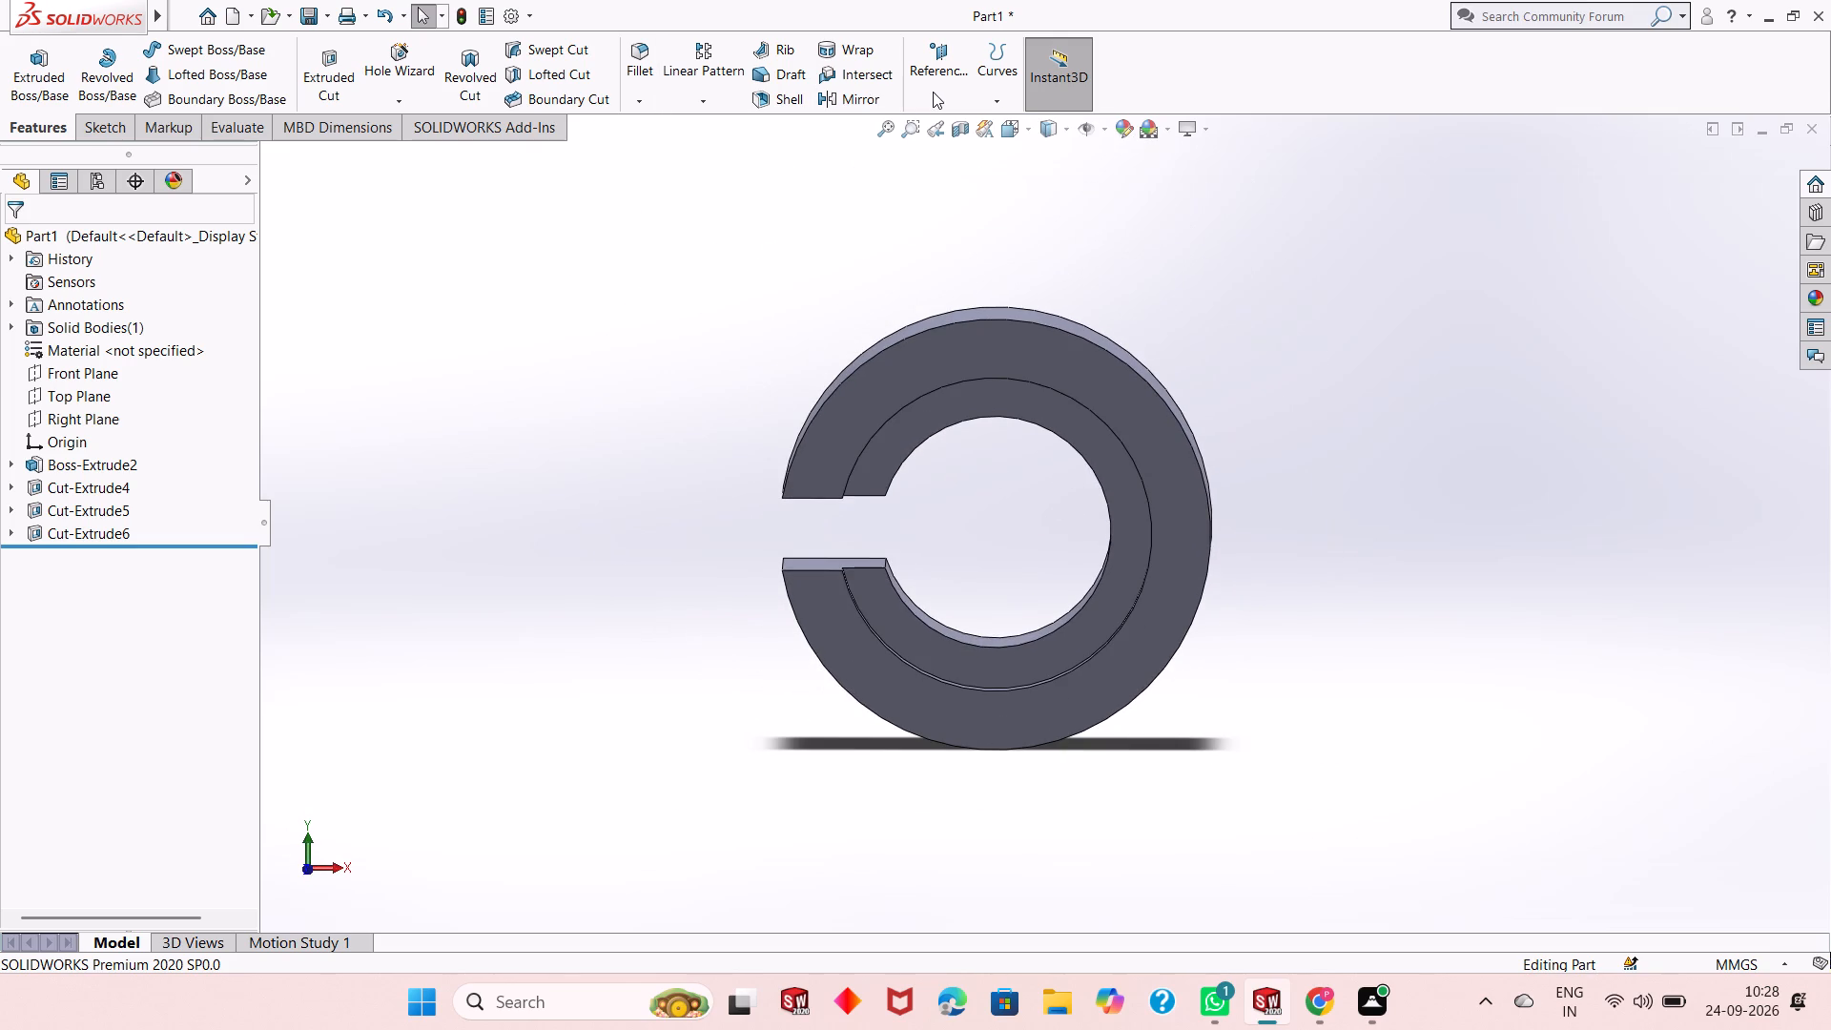
Create a reference plane from the Front Plane with a 0 mm offset.
click(936, 93)
click(949, 122)
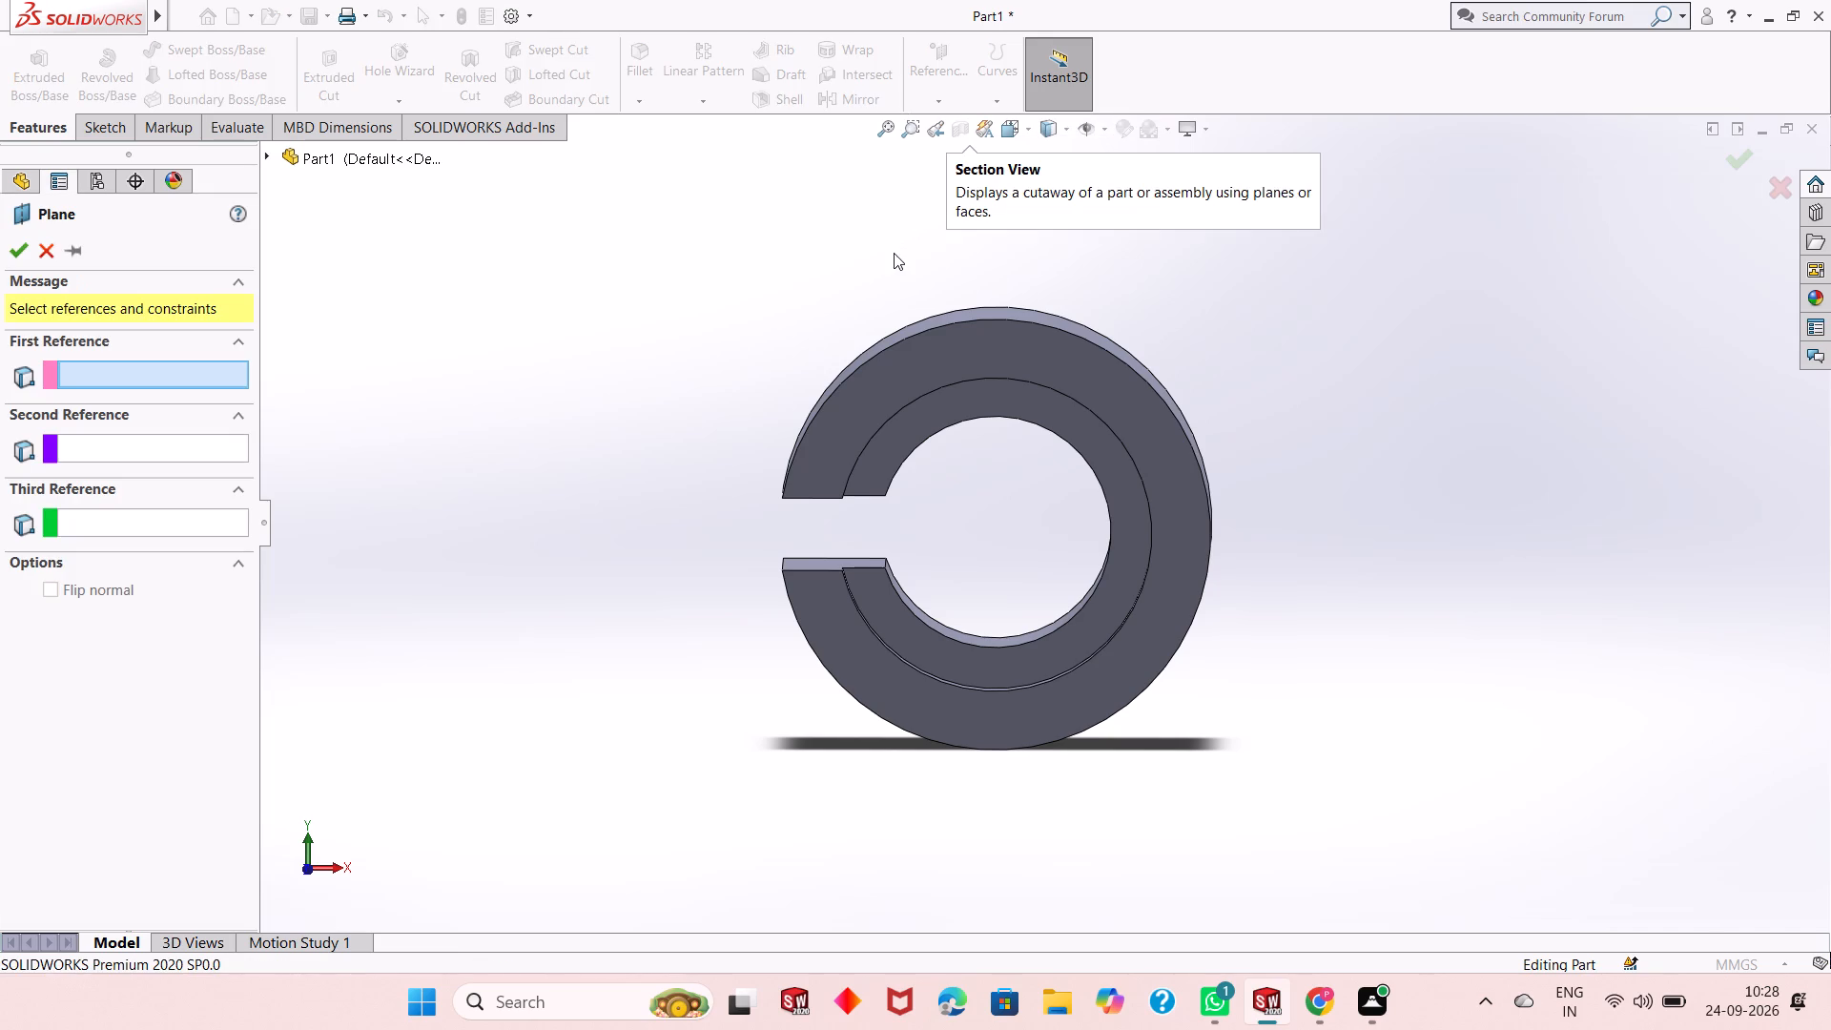
click(278, 154)
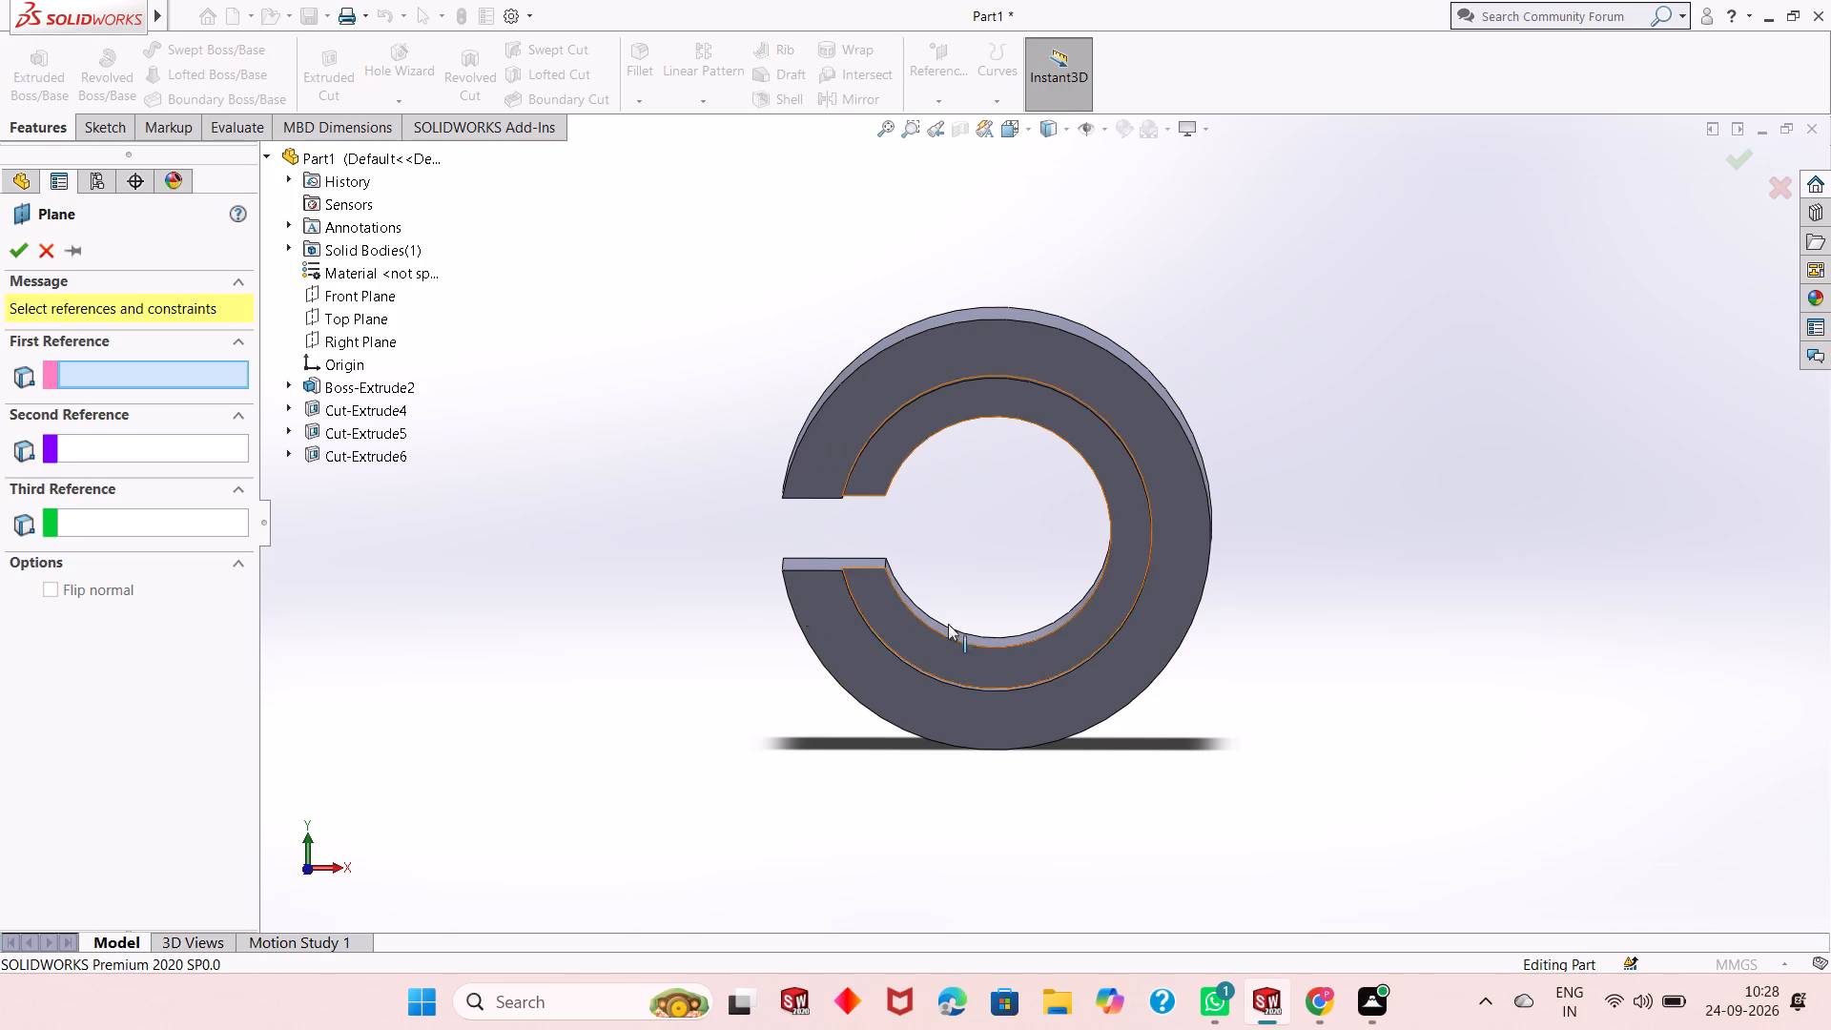
scroll(1017, 537, down, 1)
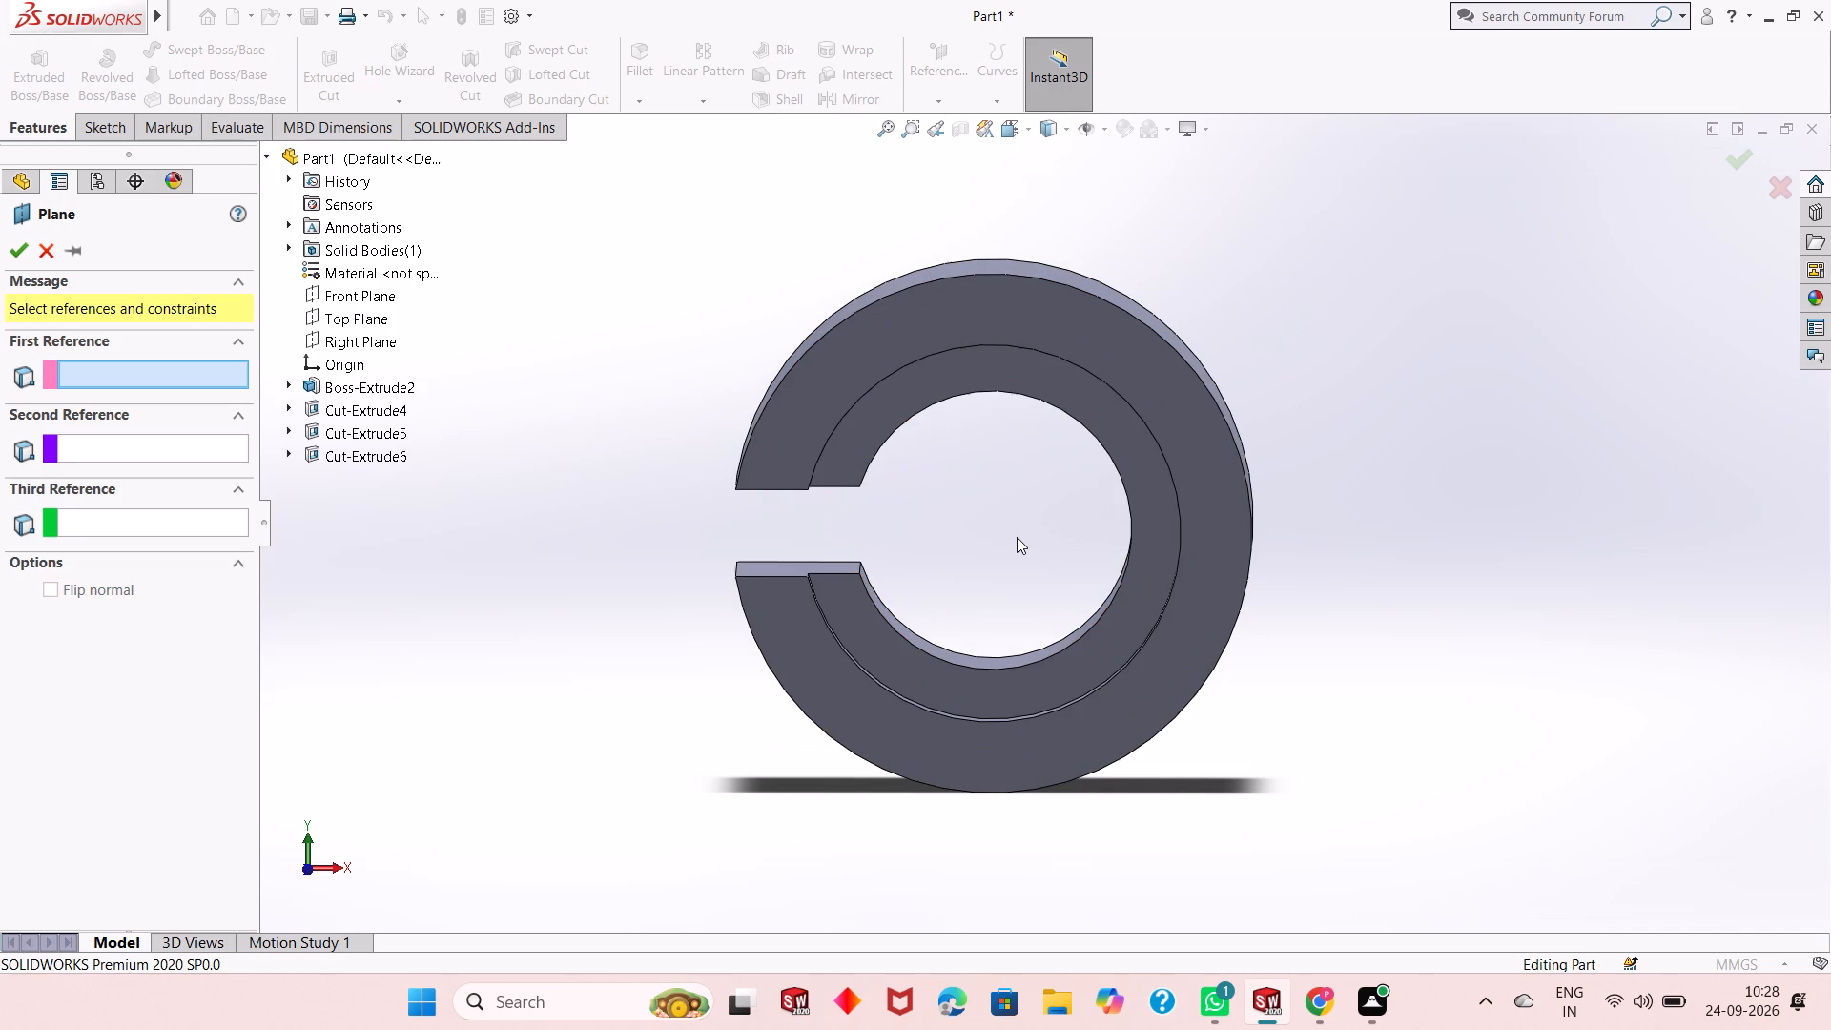
scroll(1017, 537, down, 1)
scroll(1017, 537, up, 1)
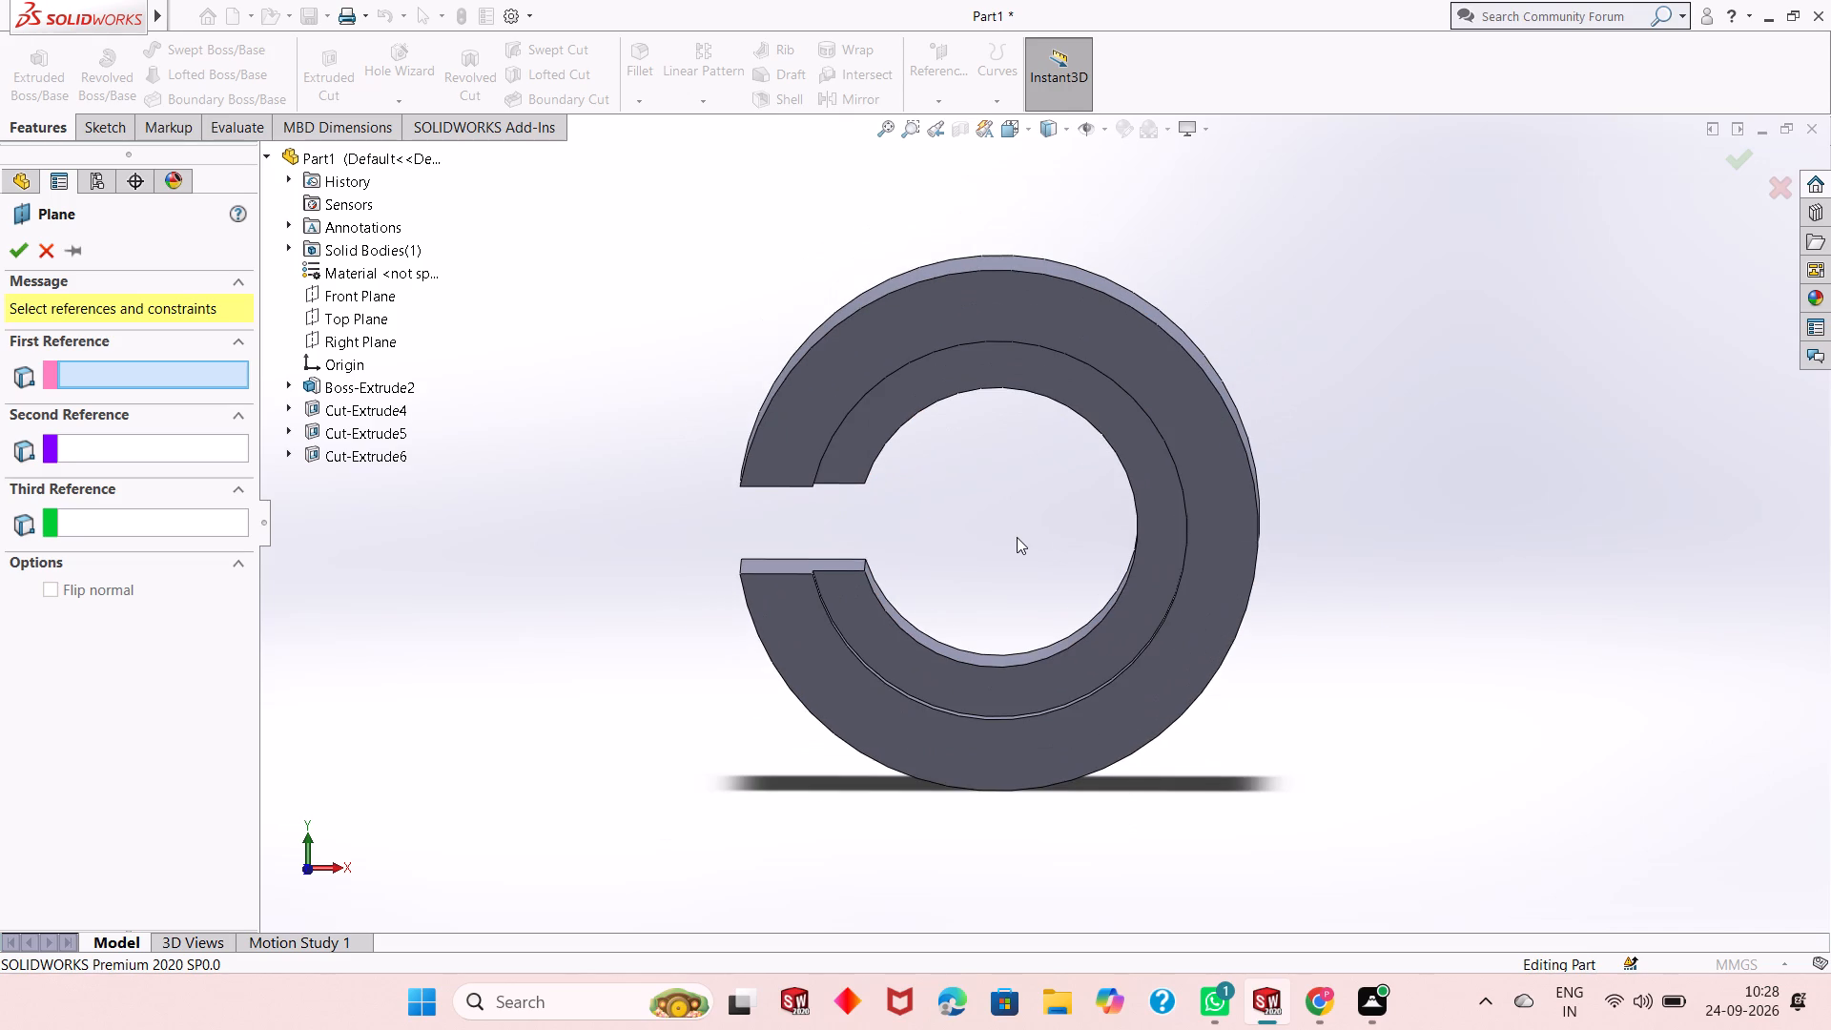
scroll(1017, 537, up, 1)
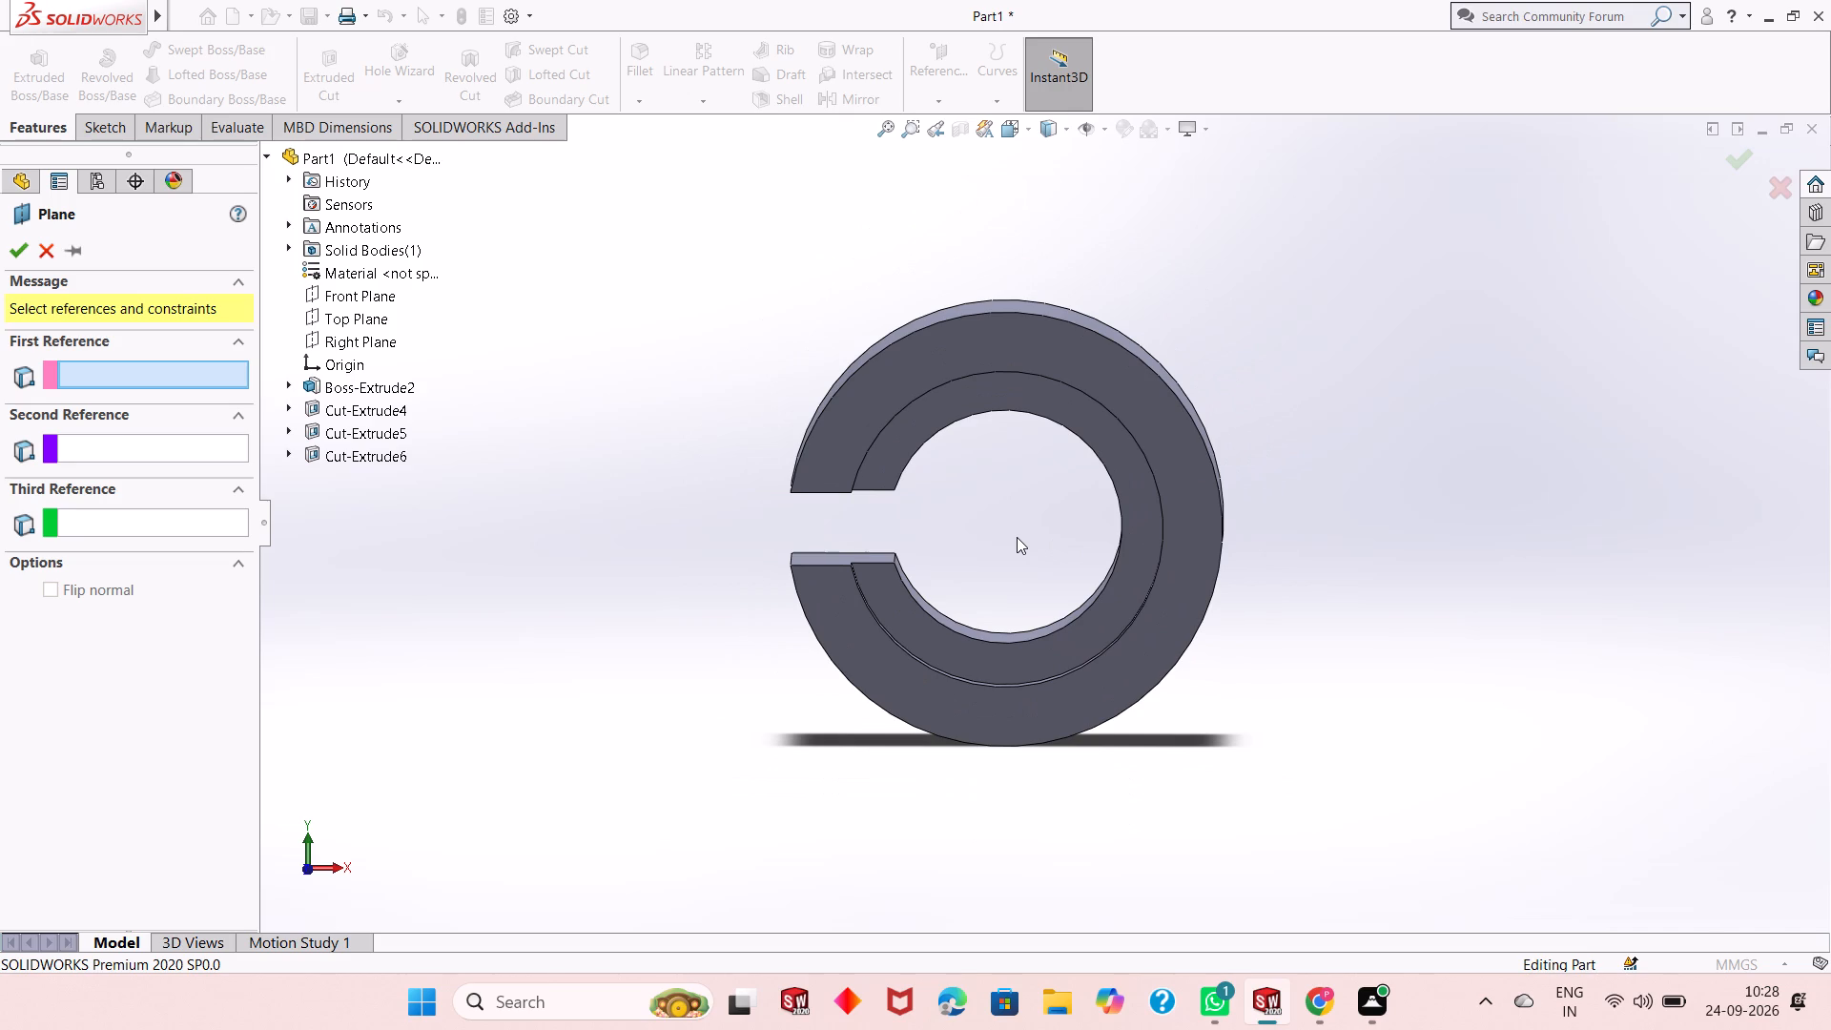
scroll(1017, 537, up, 2)
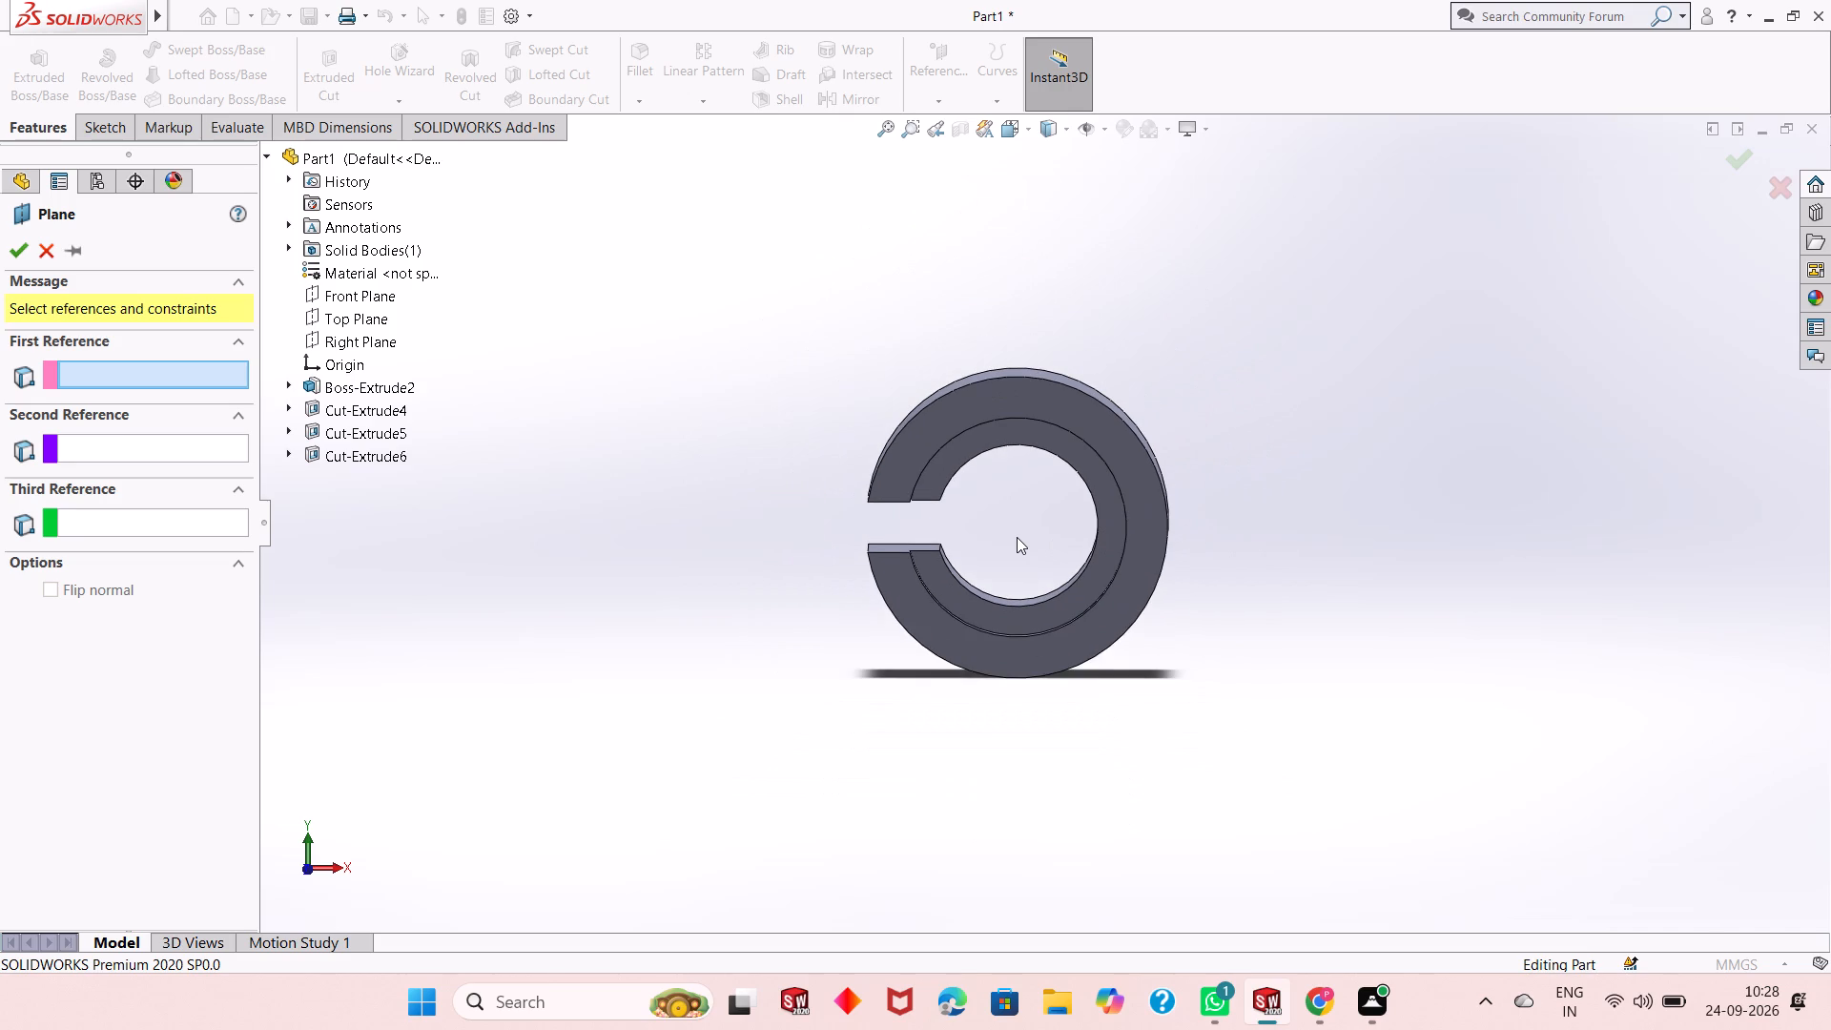
scroll(1017, 537, down, 1)
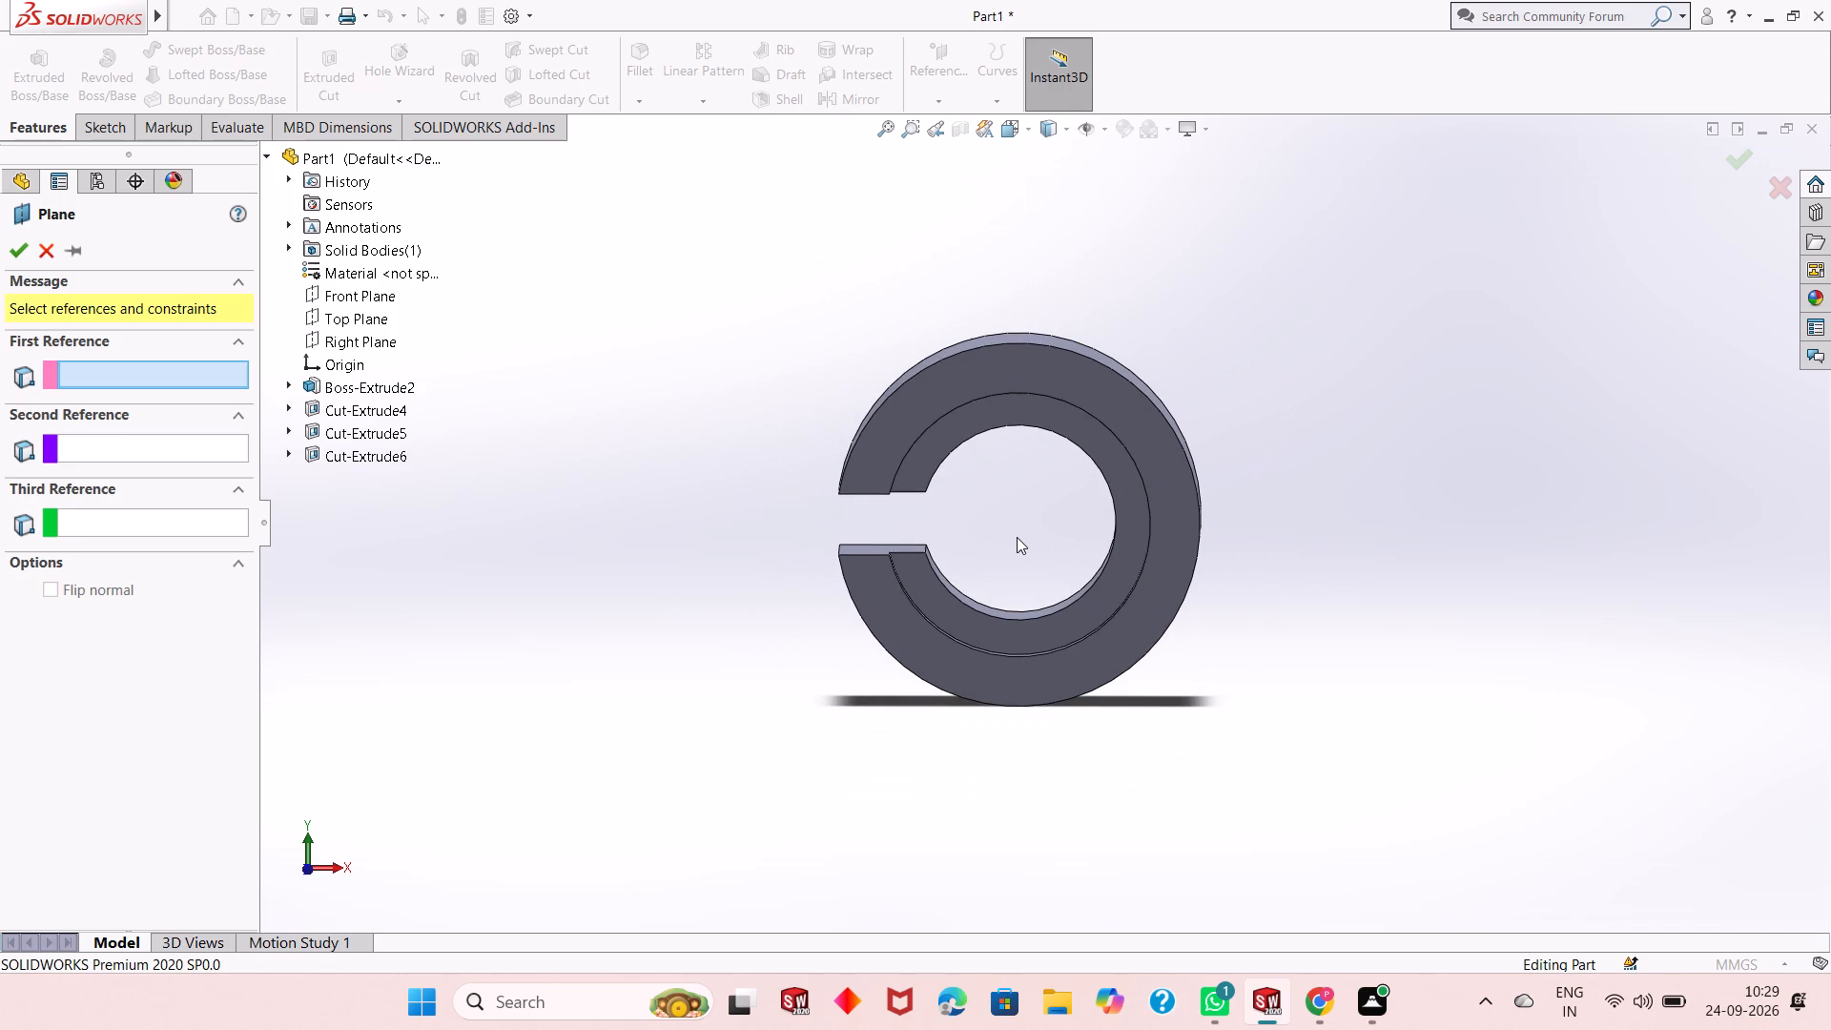
scroll(1017, 537, up, 1)
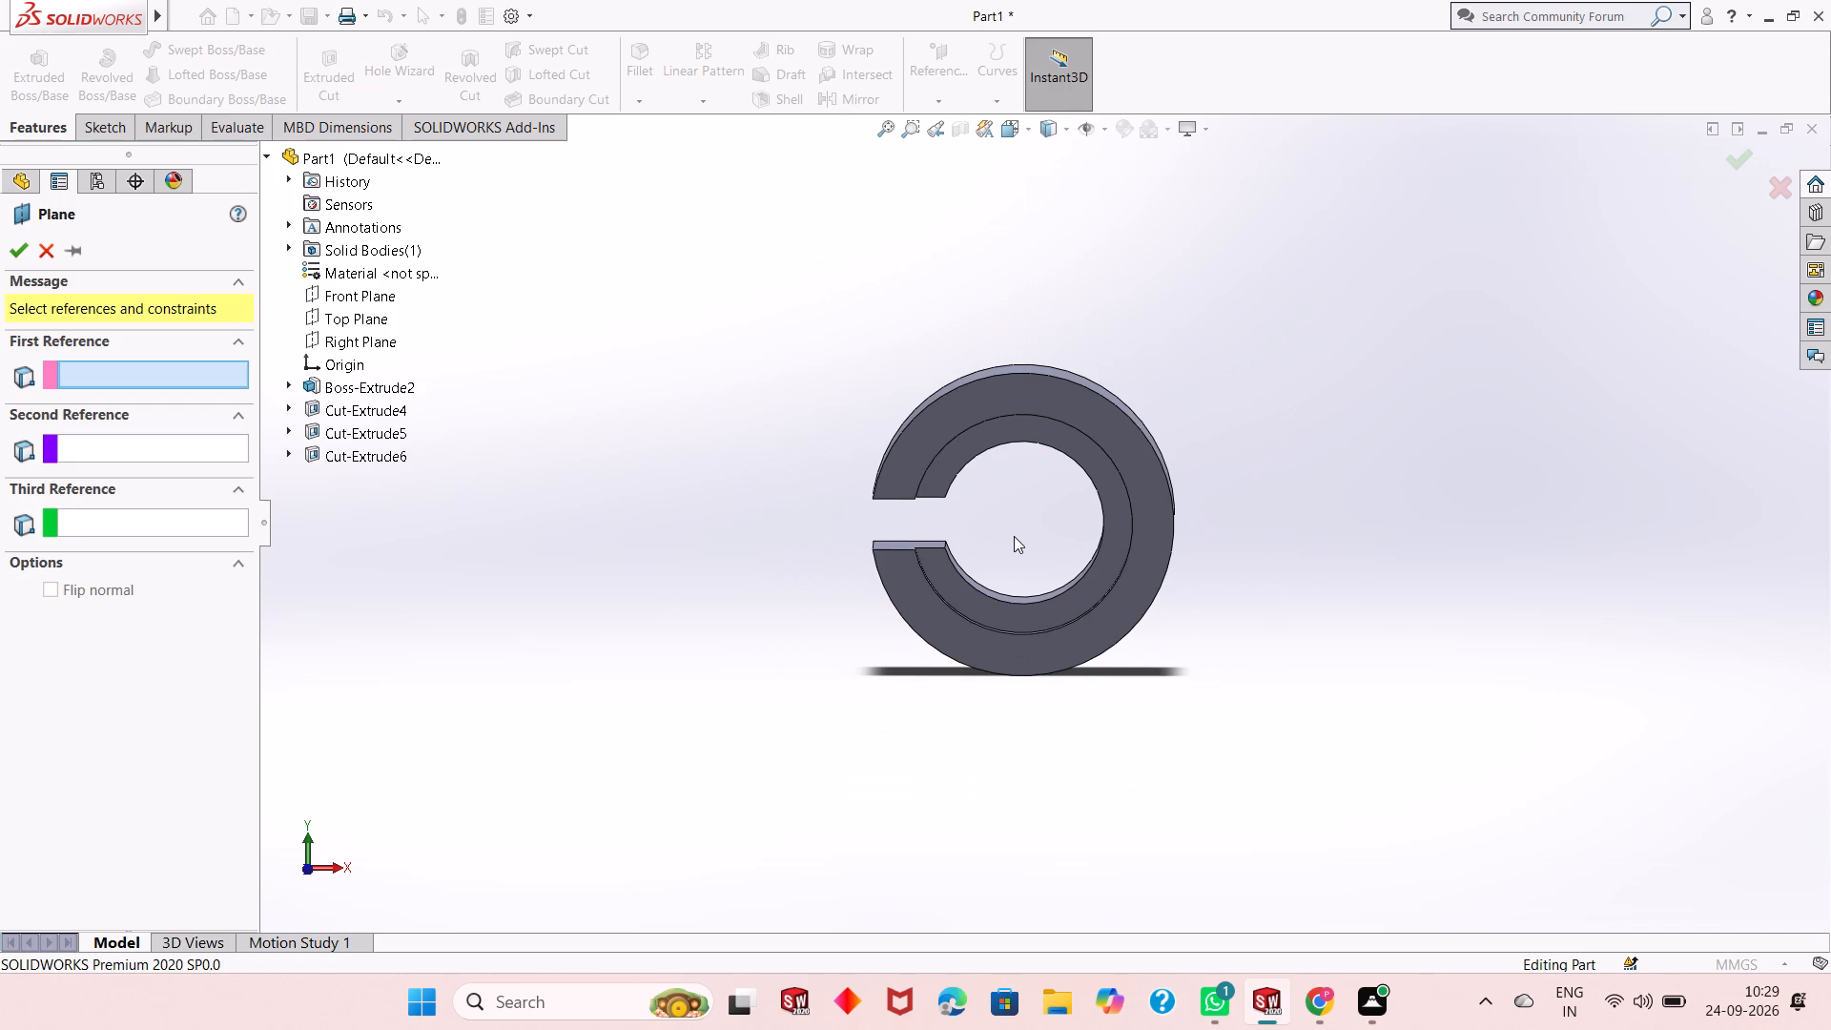
scroll(1062, 549, down, 3)
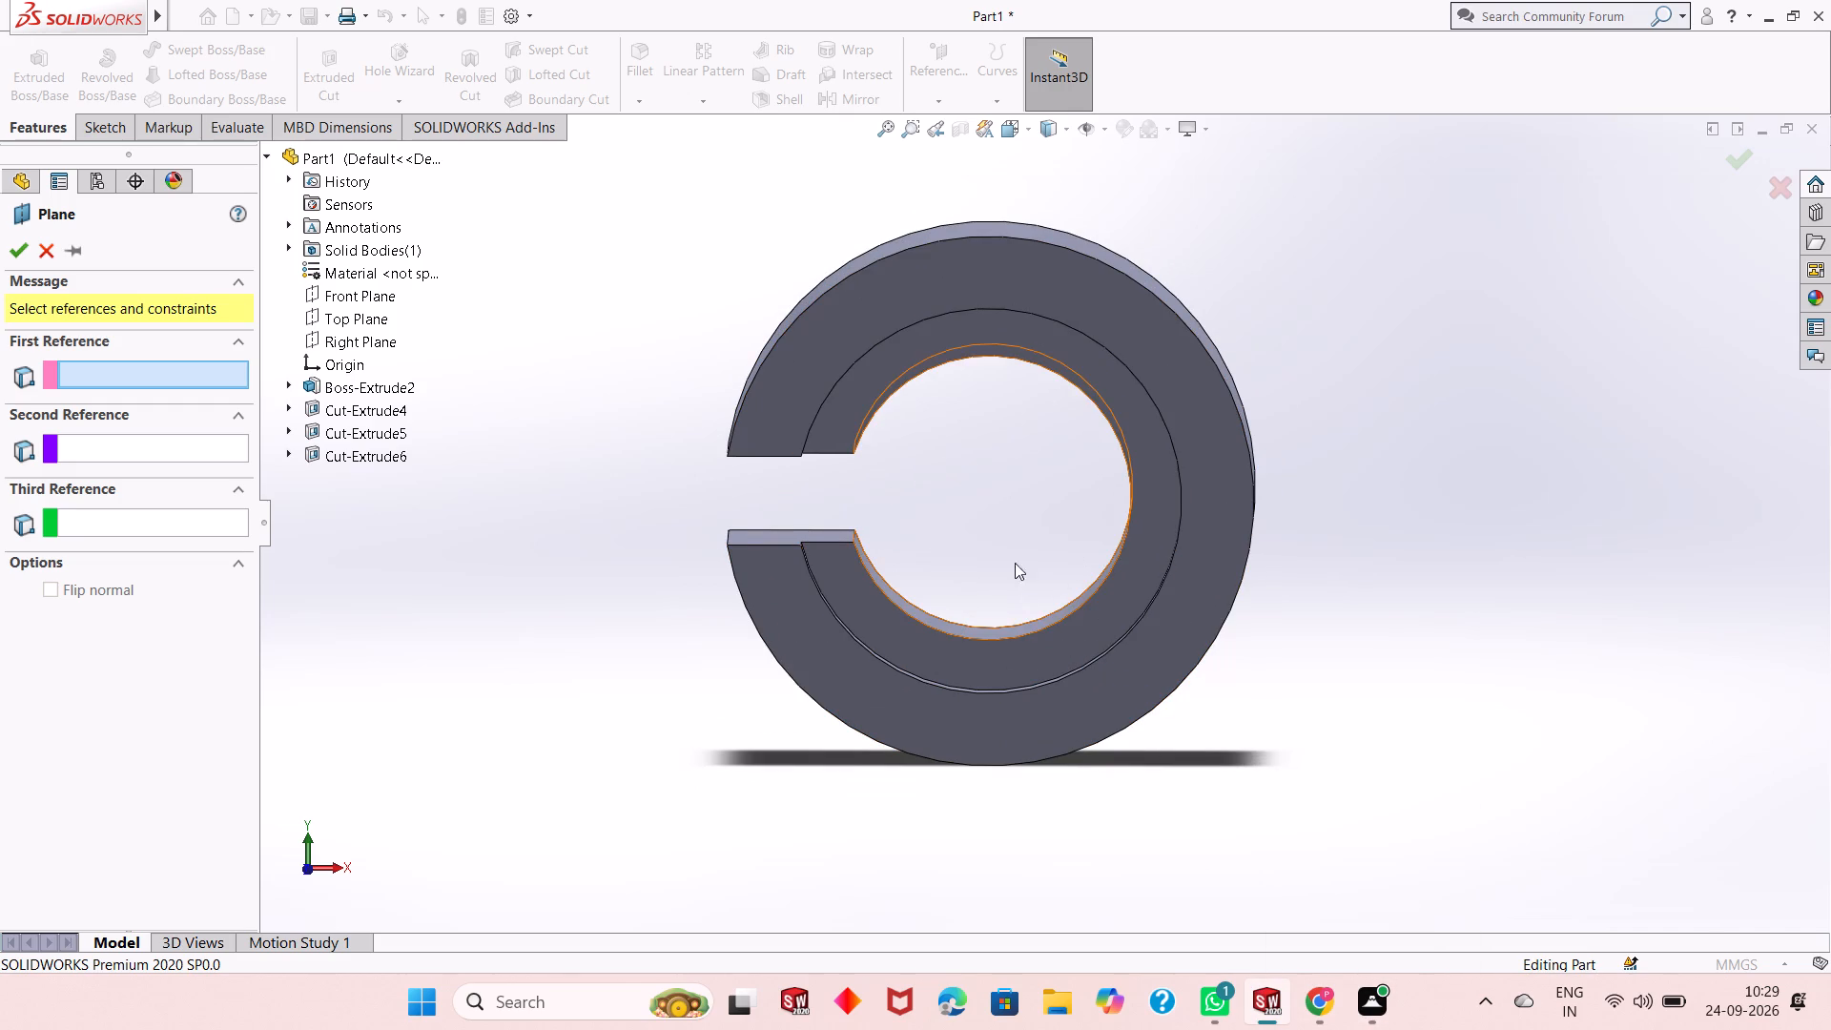
scroll(1012, 538, up, 1)
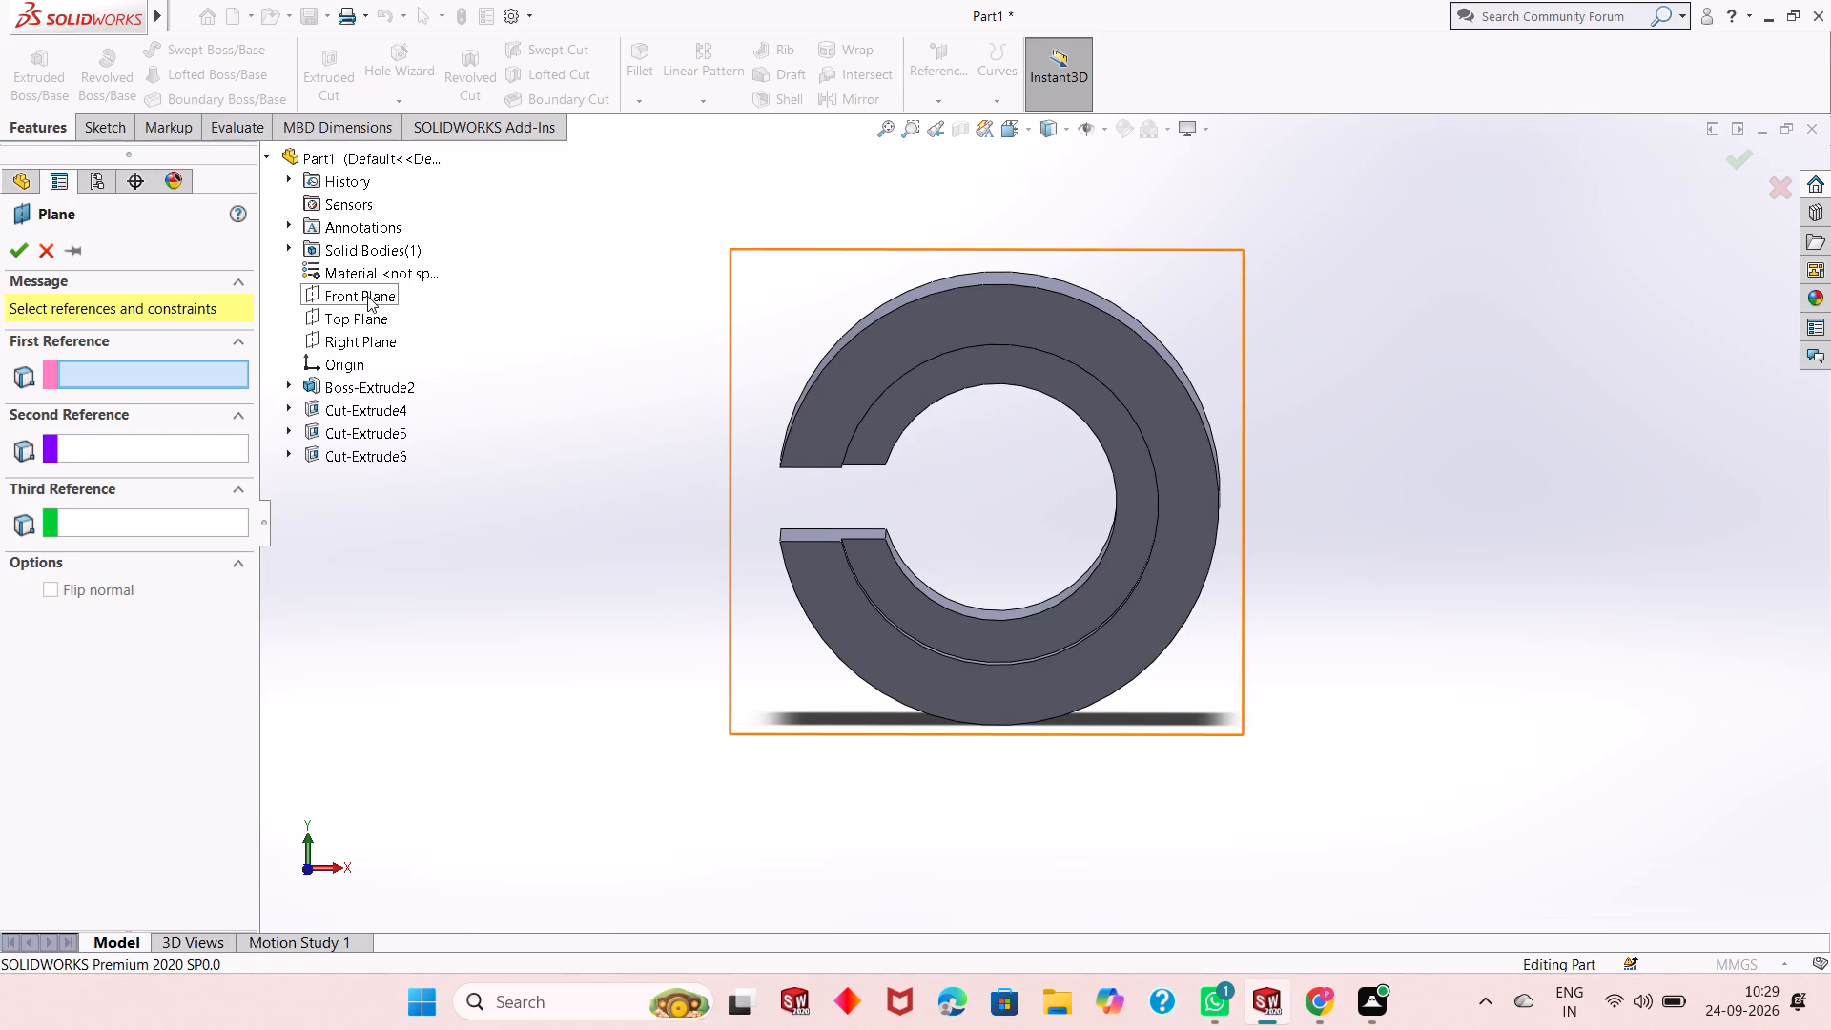
click(367, 296)
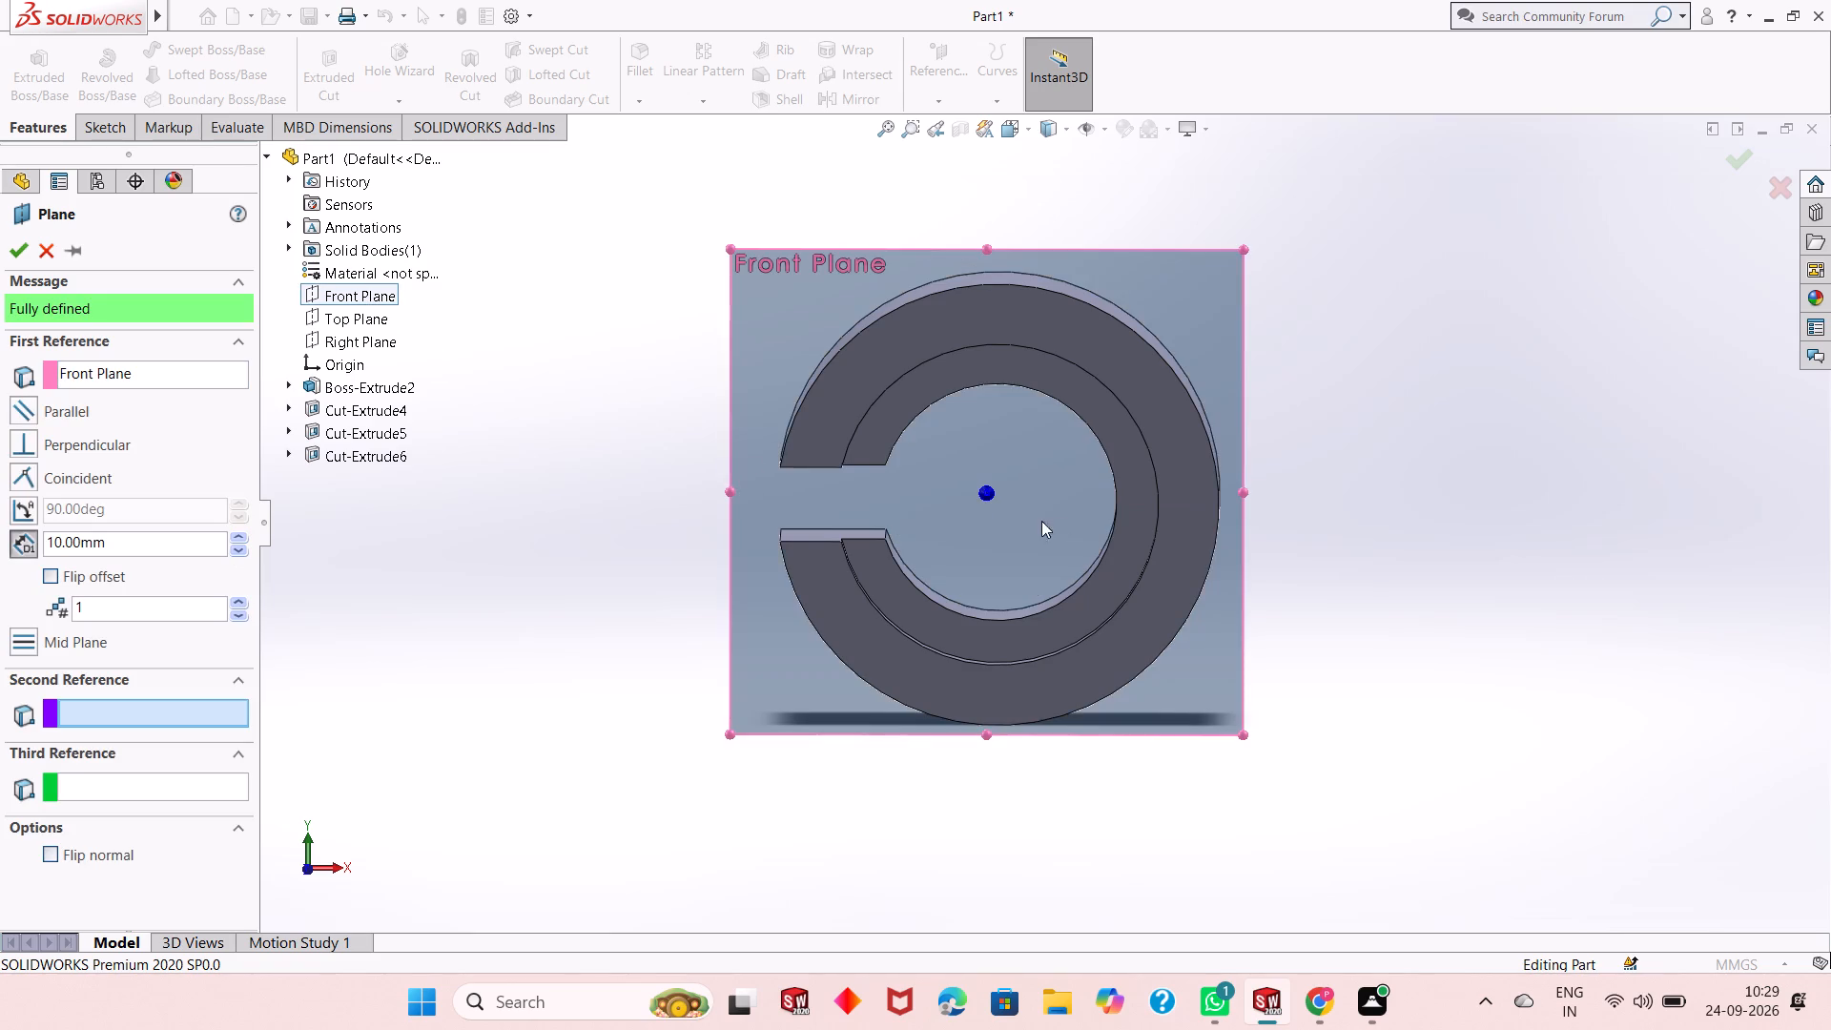
middle_drag(1190, 524, 1070, 538)
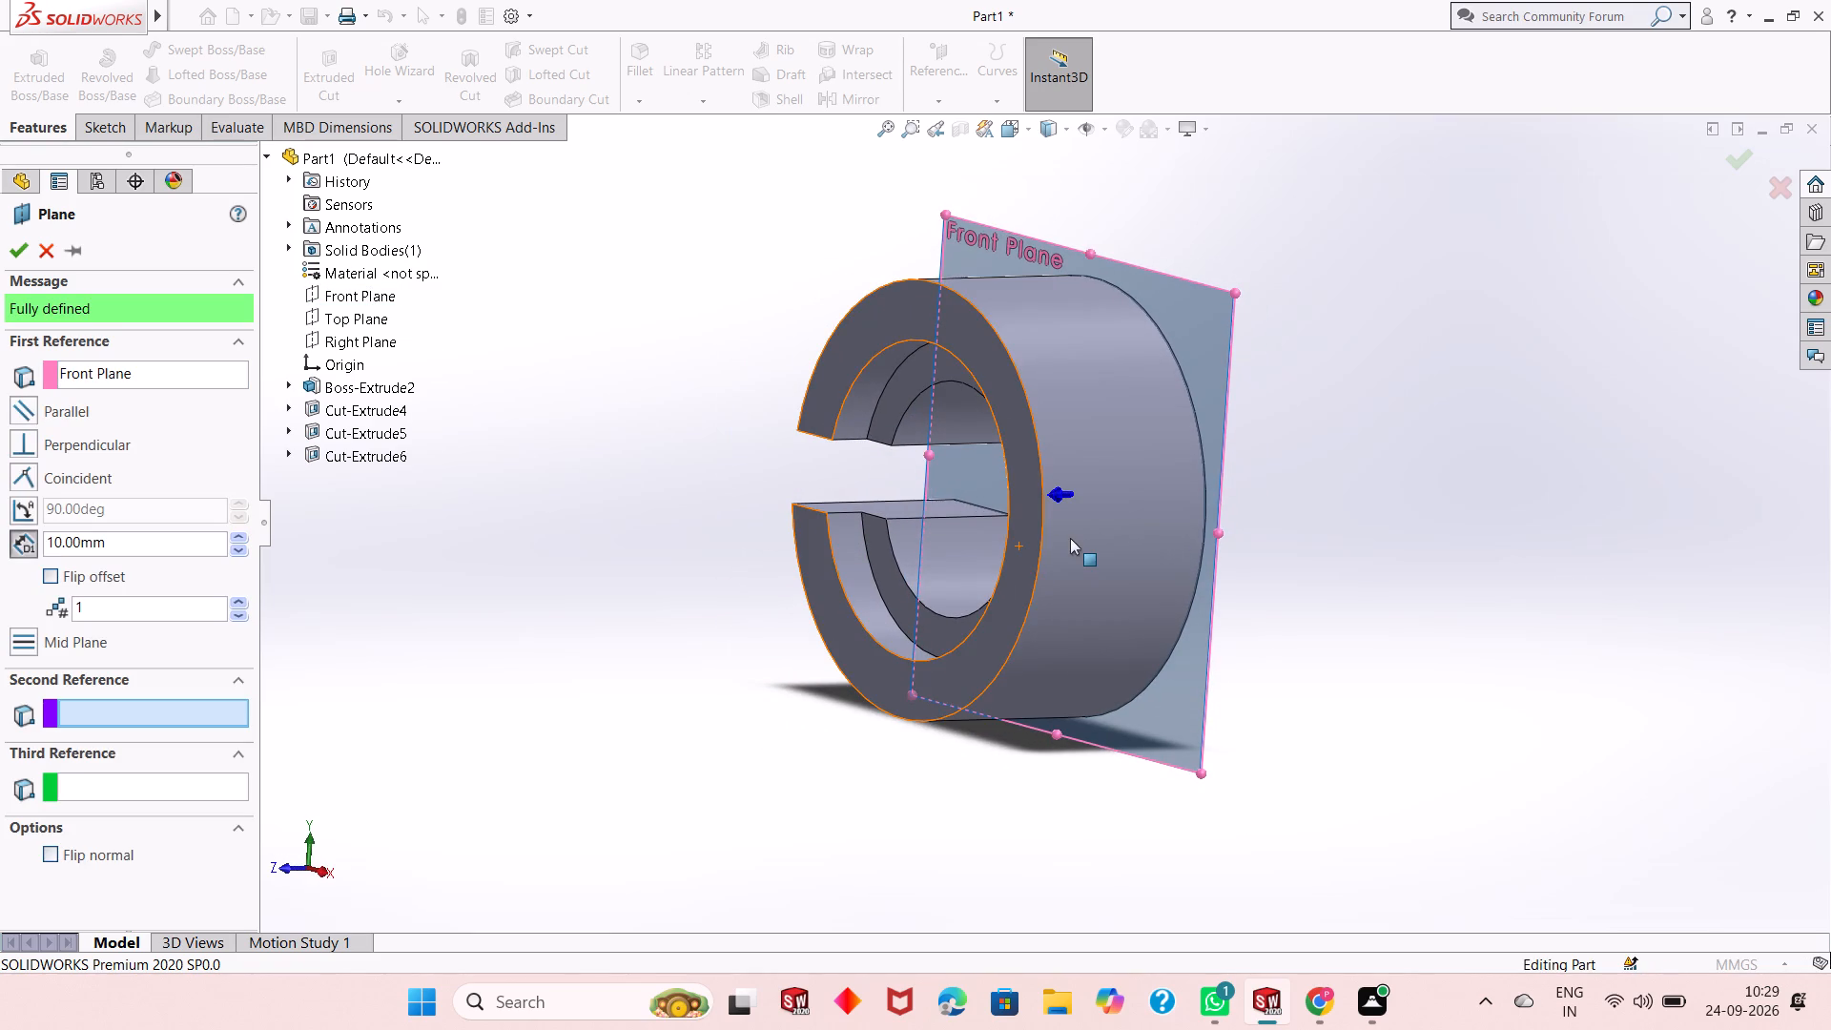
double_click(117, 539)
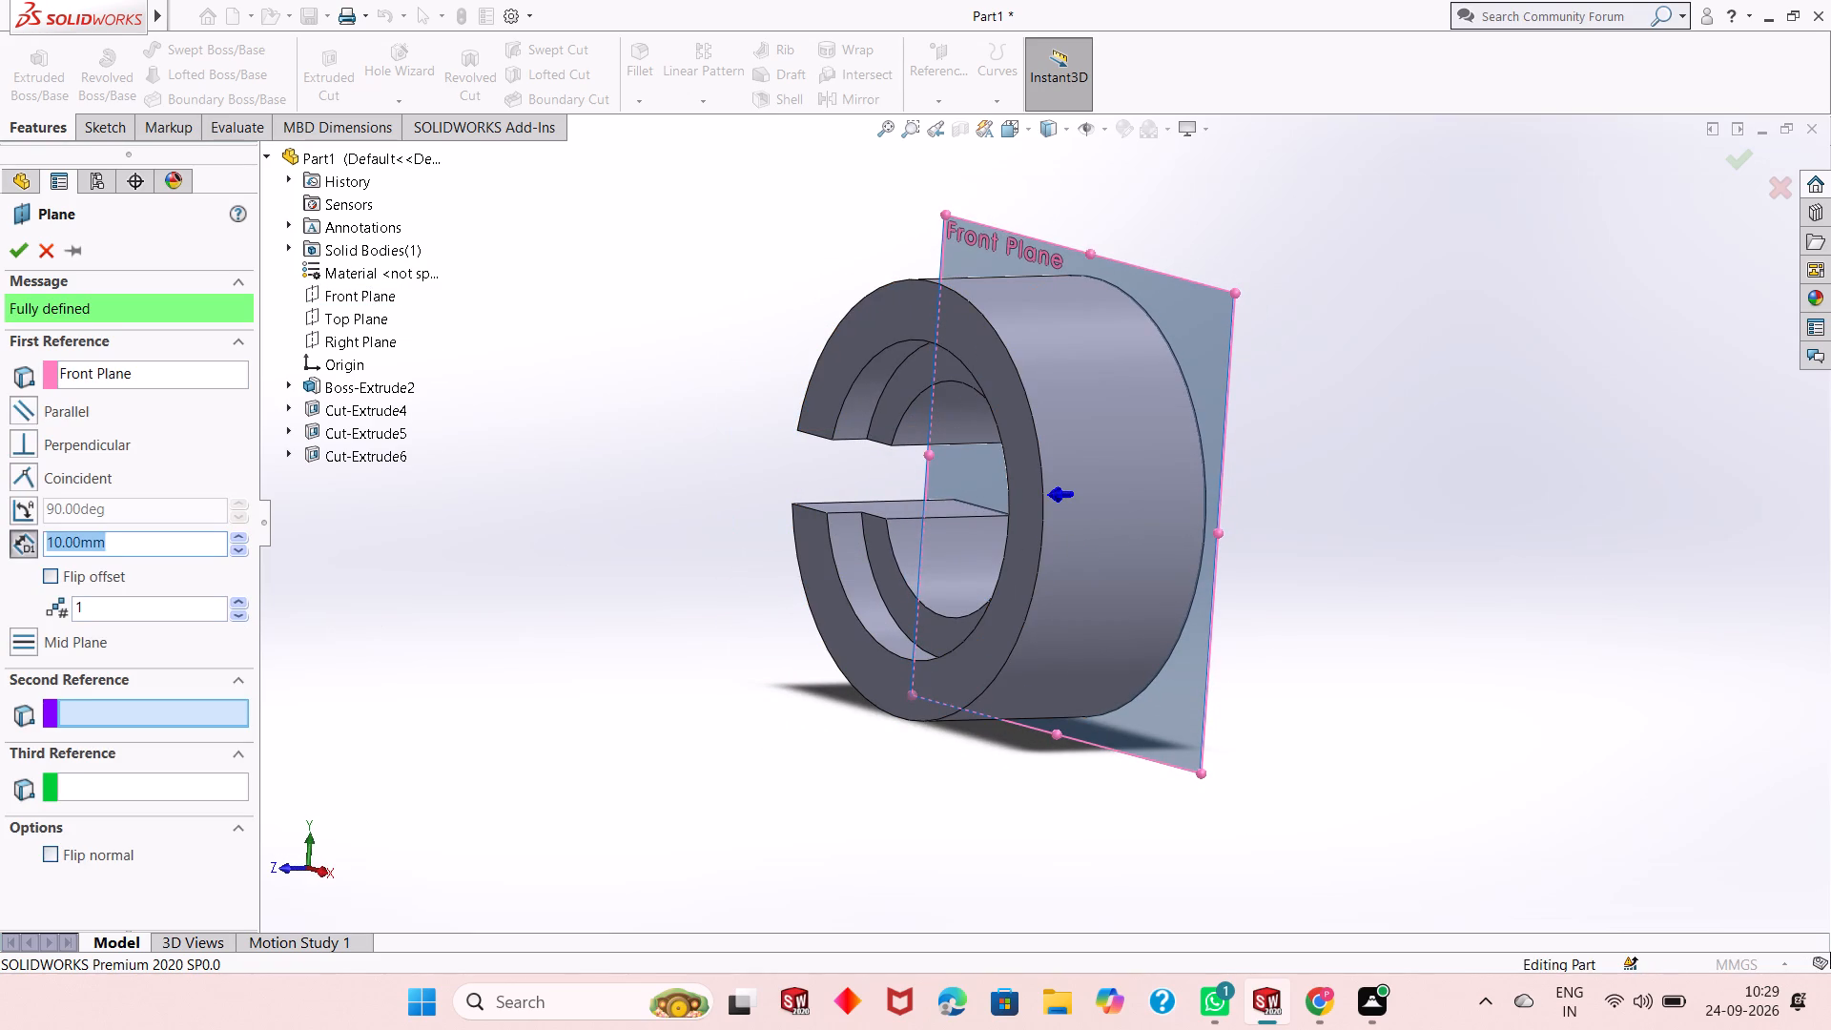
key(0)
key(Return)
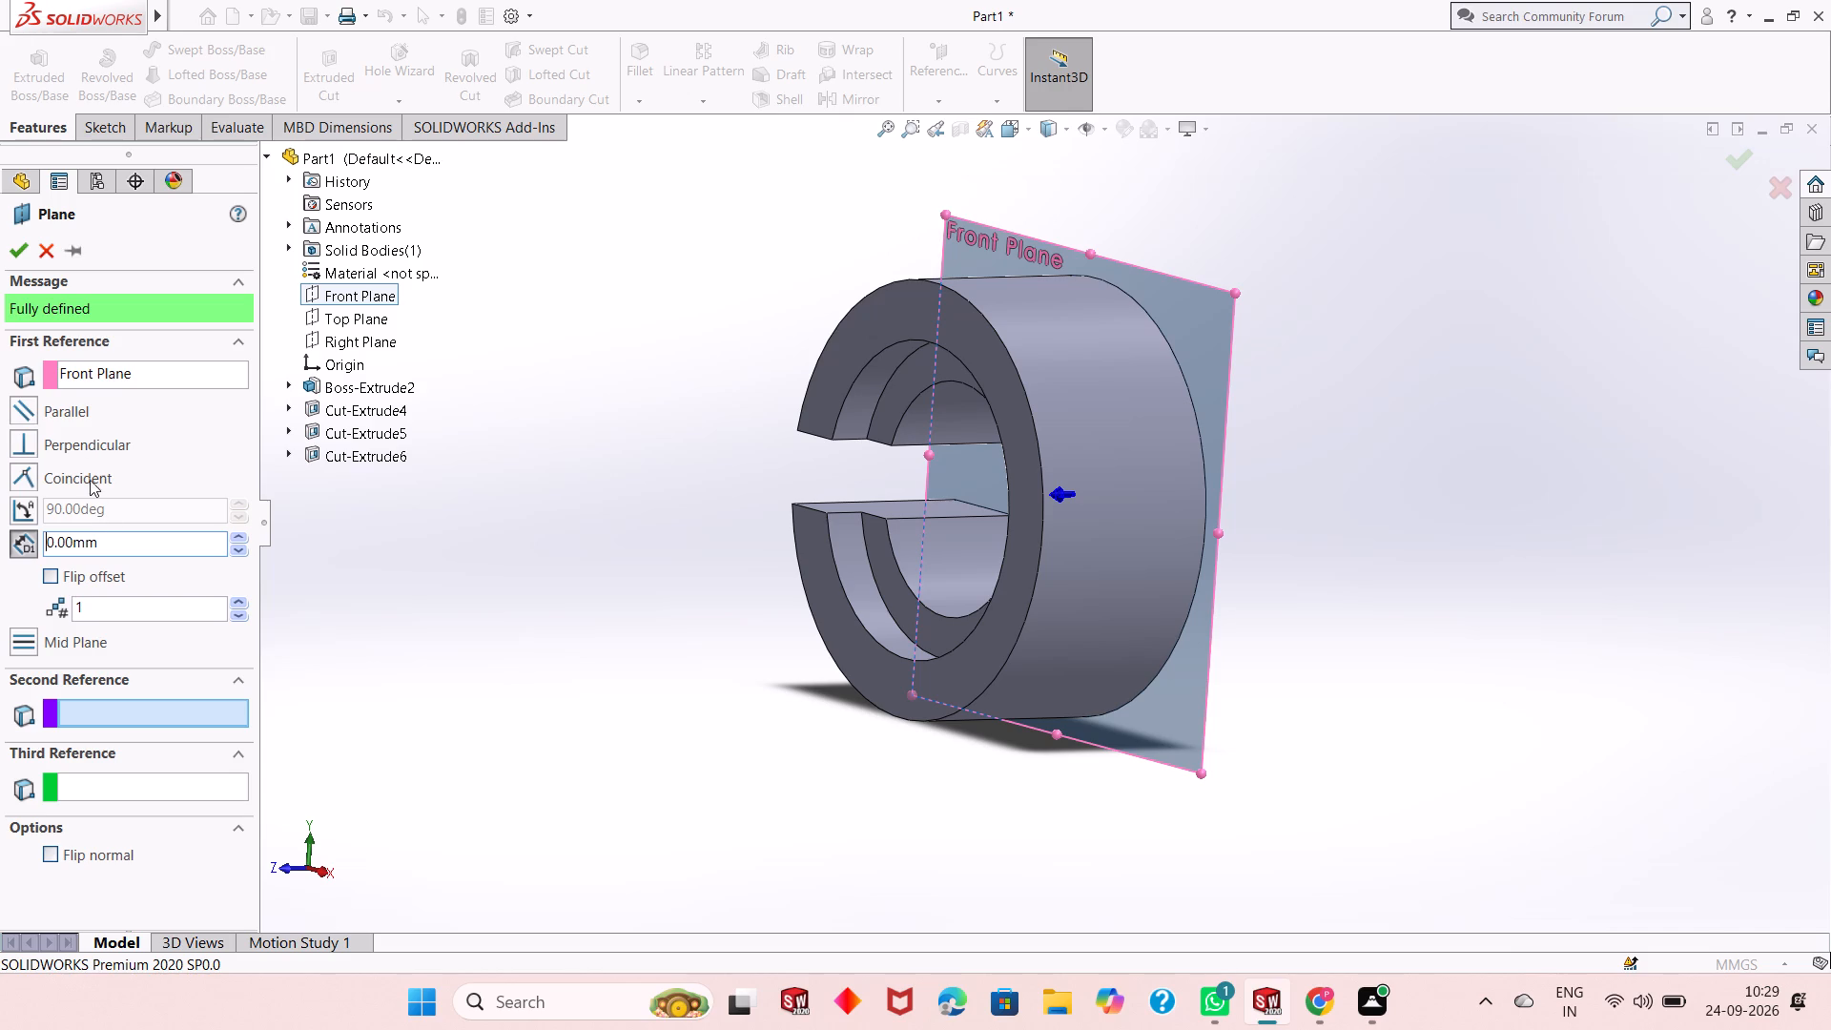
click(13, 250)
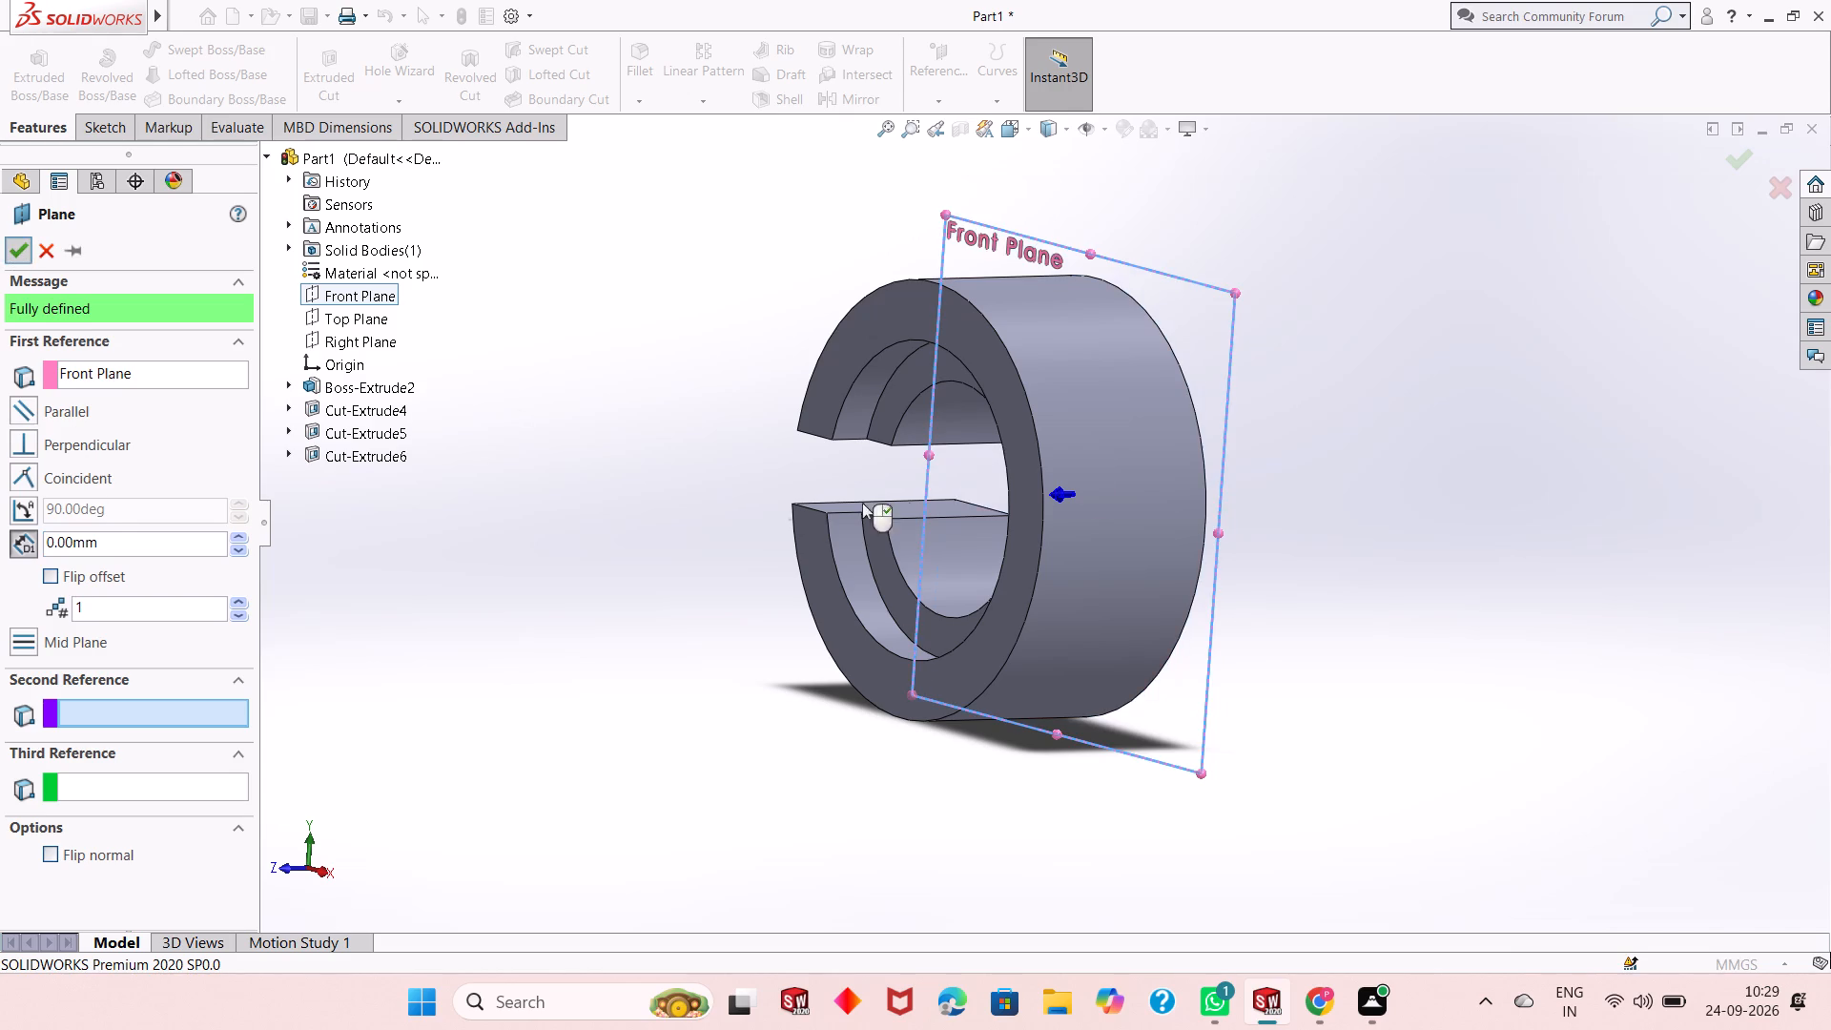
Sketch a corner rectangle about 2353 mm wide and 1824 mm high on the new plane, starting on the ring's upper outer edge opposite the slot.
right_click(1214, 323)
click(1257, 299)
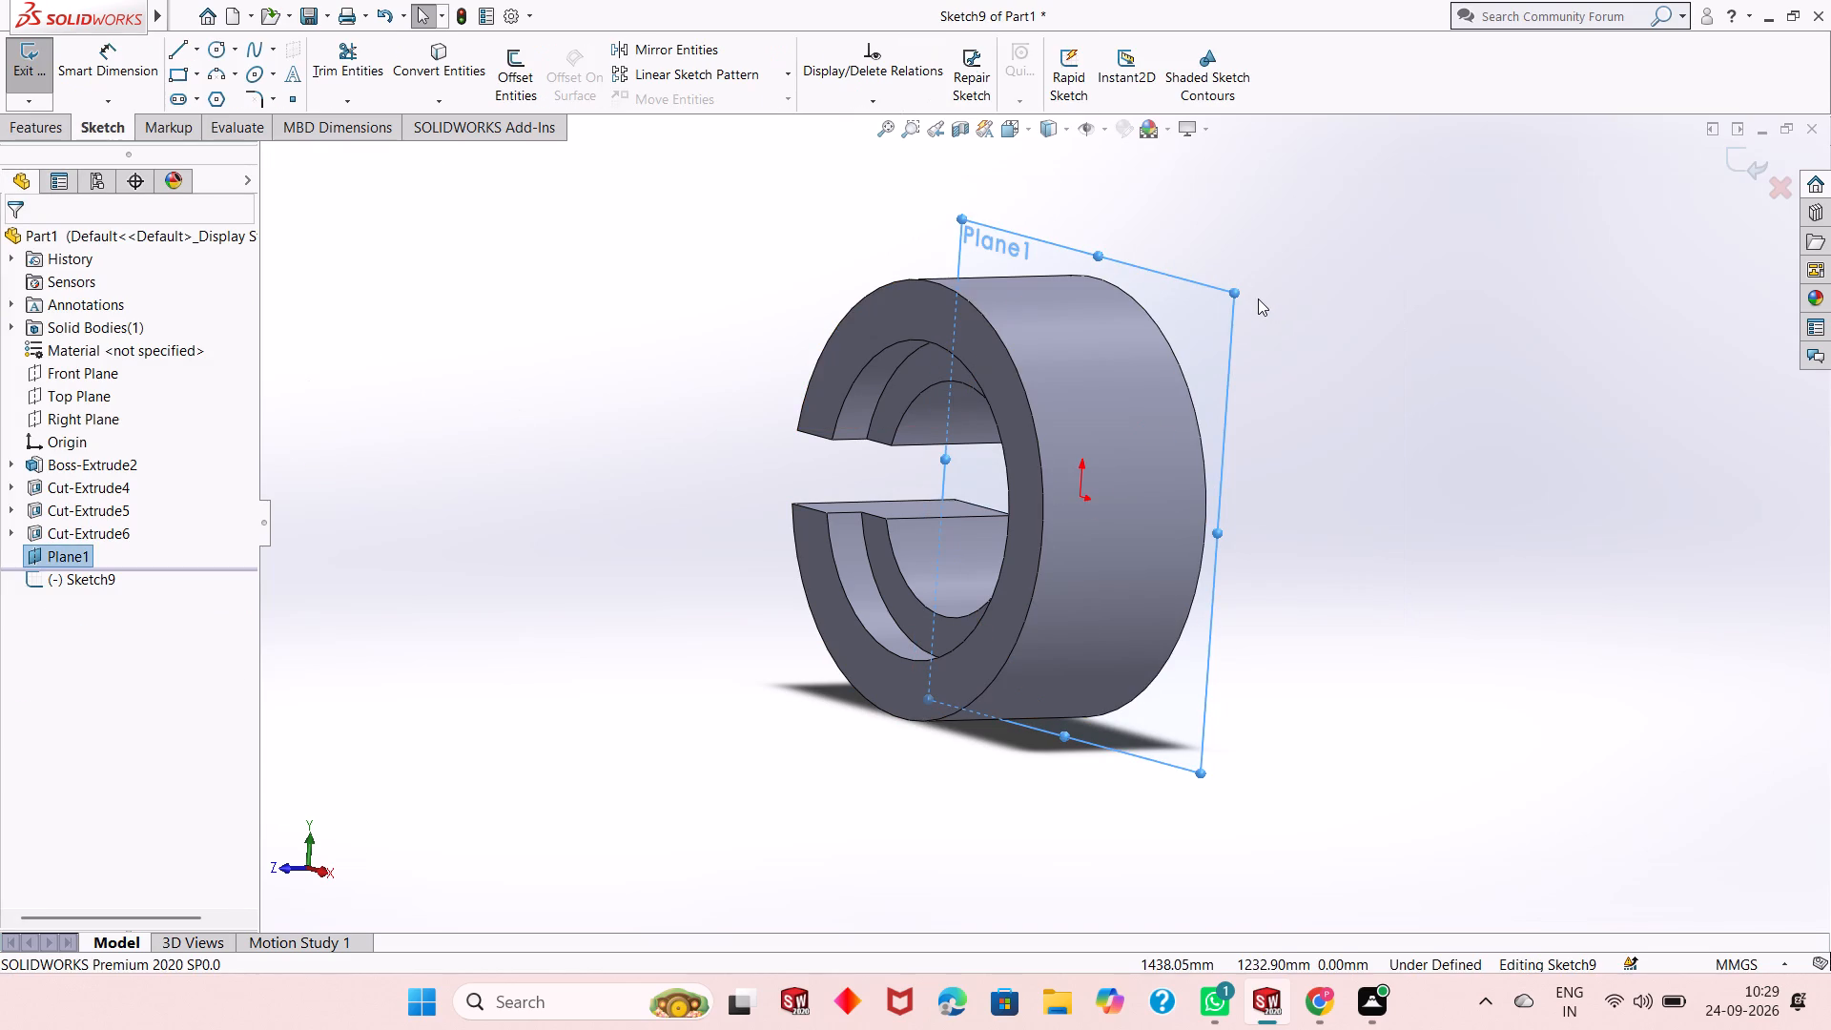
key(ctrl+8)
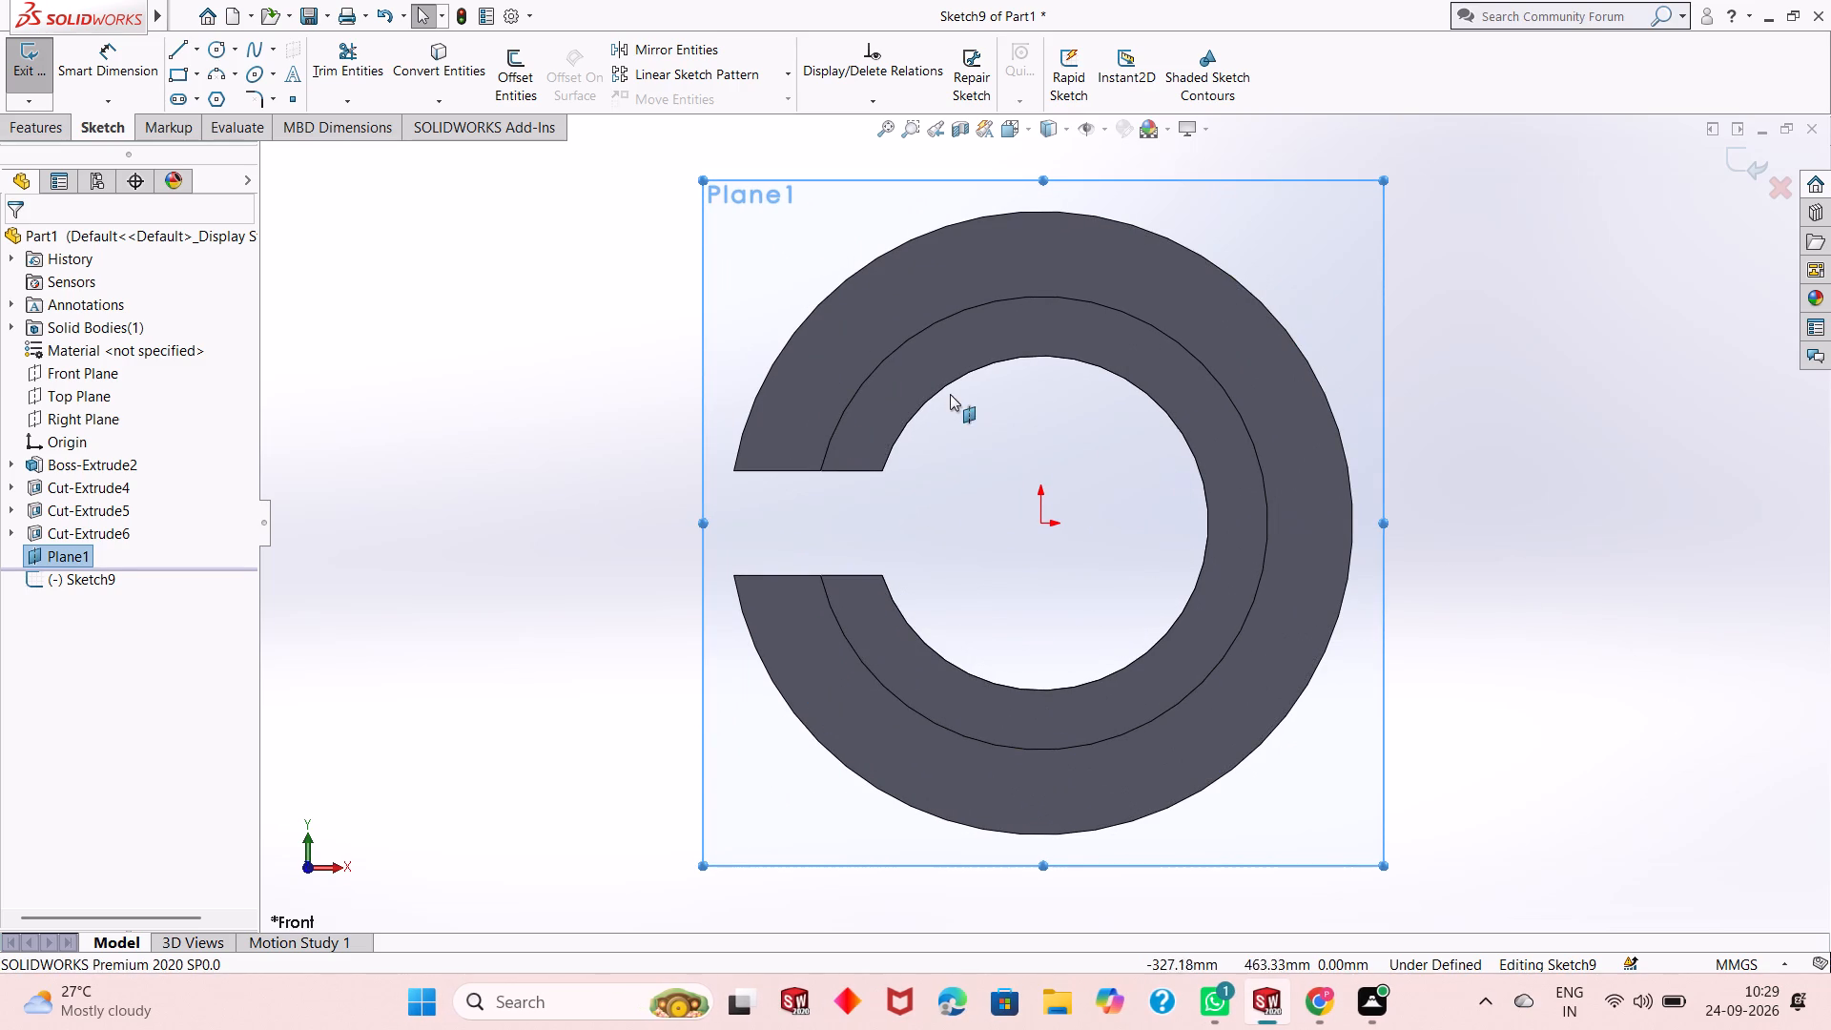
scroll(910, 607, up, 3)
scroll(1264, 485, down, 2)
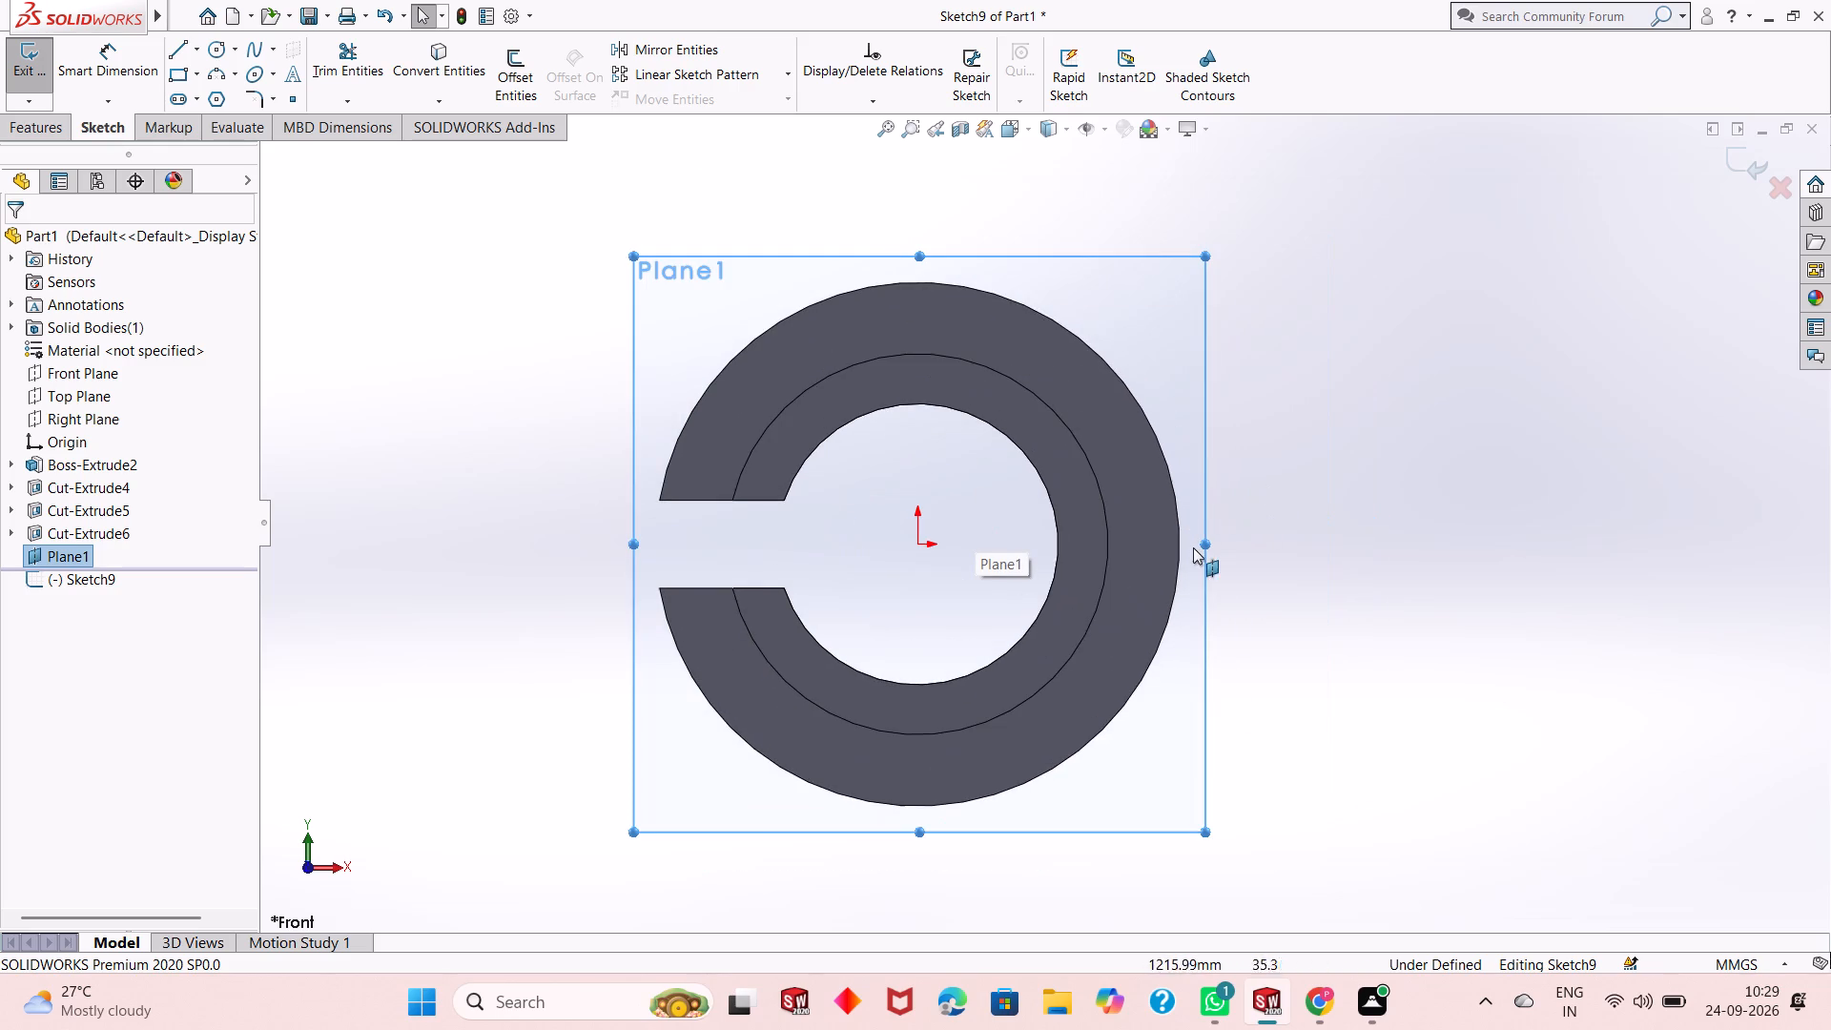
click(1306, 535)
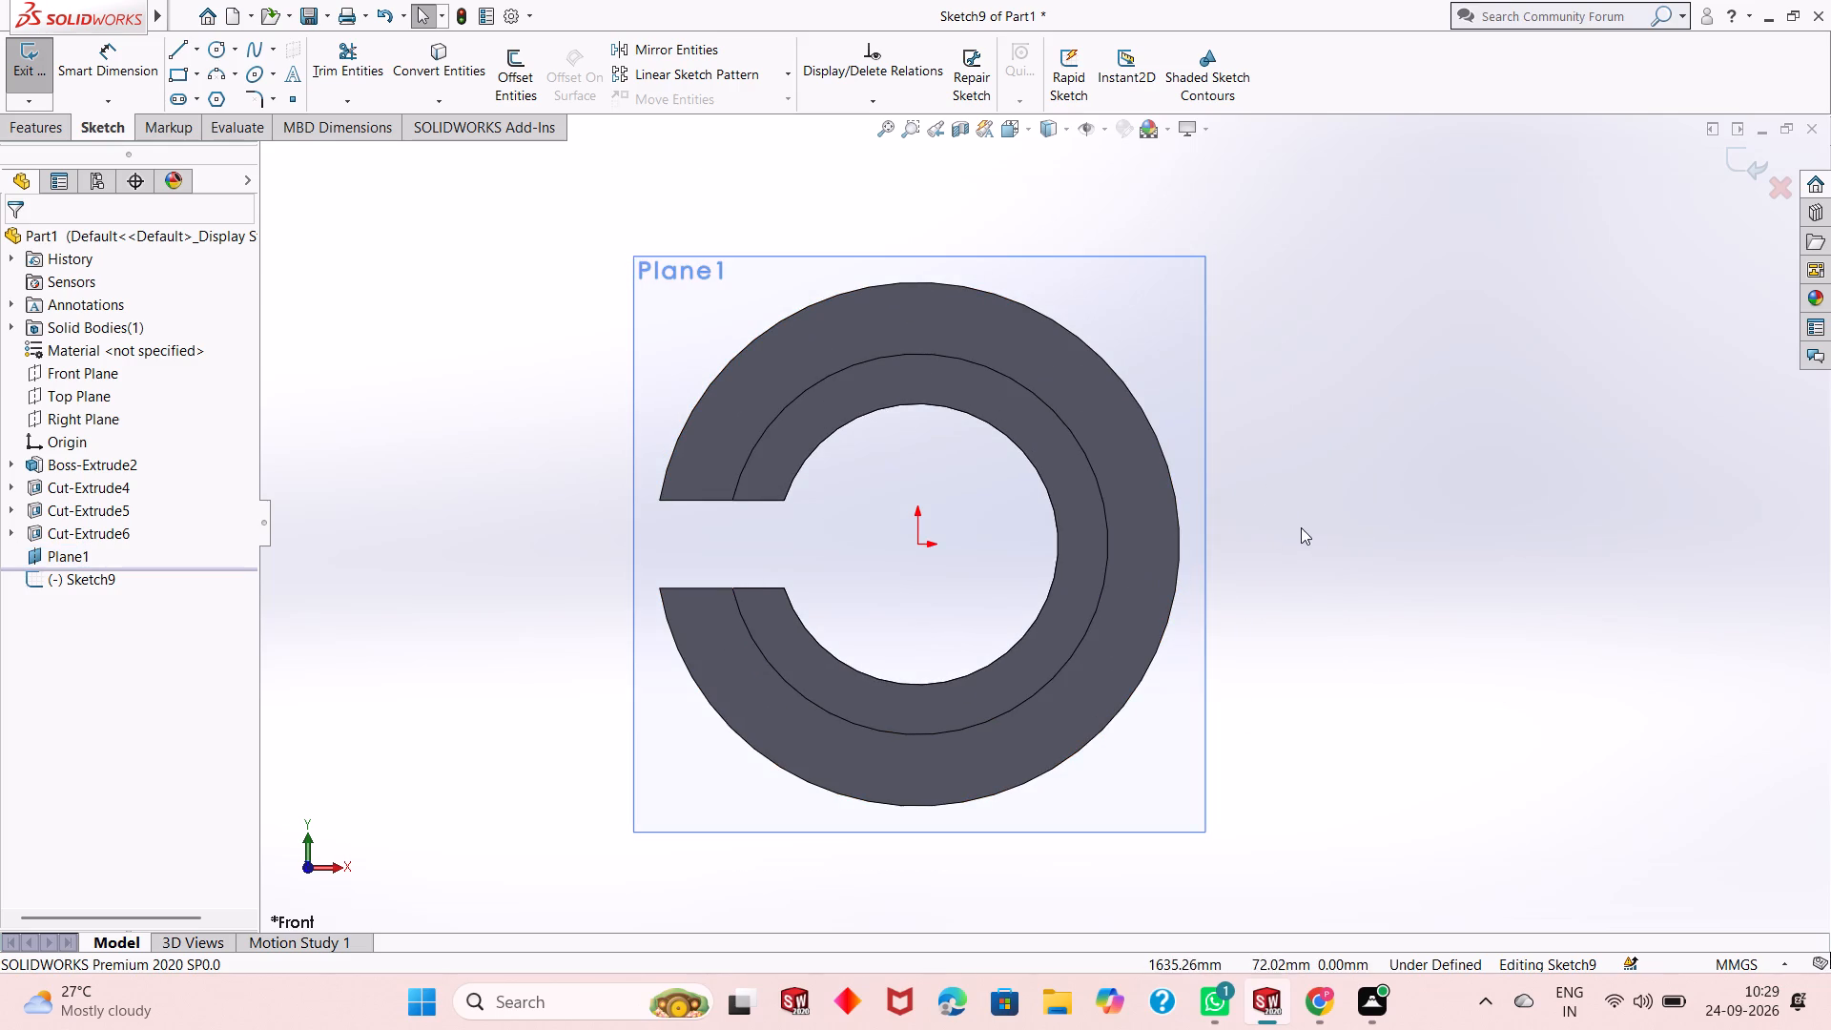
scroll(1102, 609, up, 1)
scroll(1202, 609, down, 1)
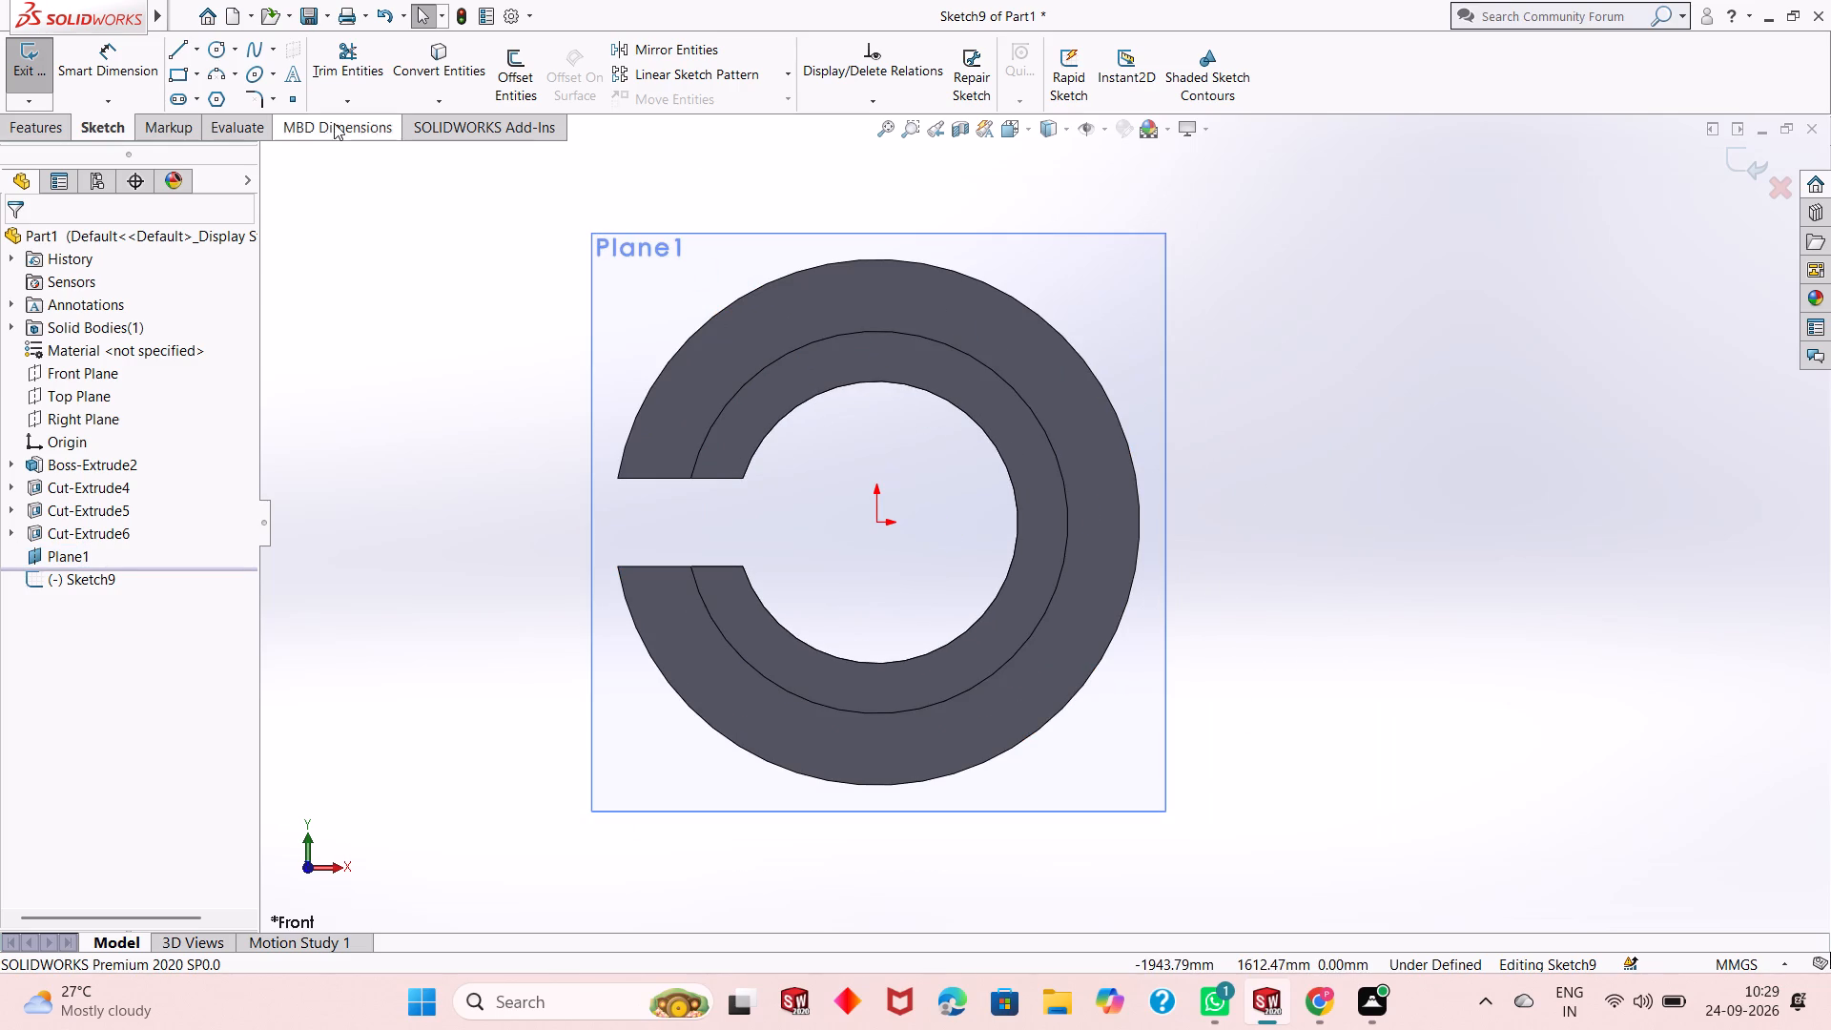
click(183, 83)
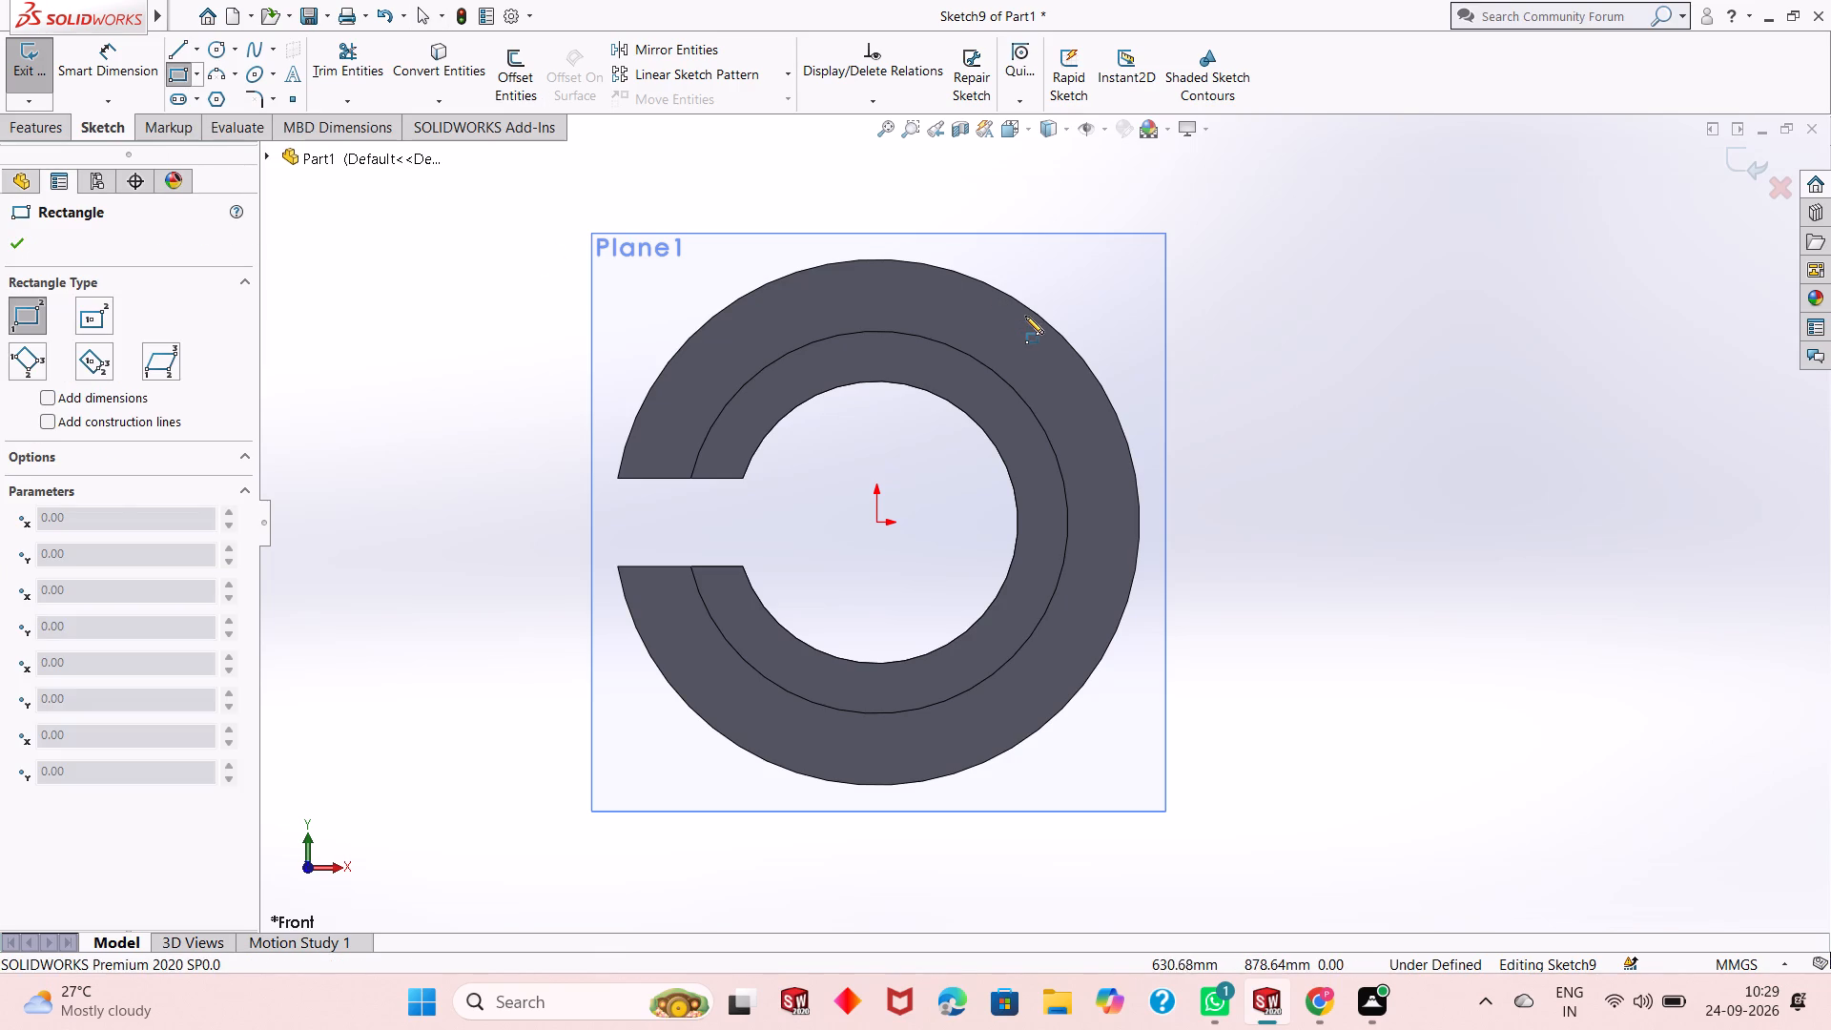
click(1027, 308)
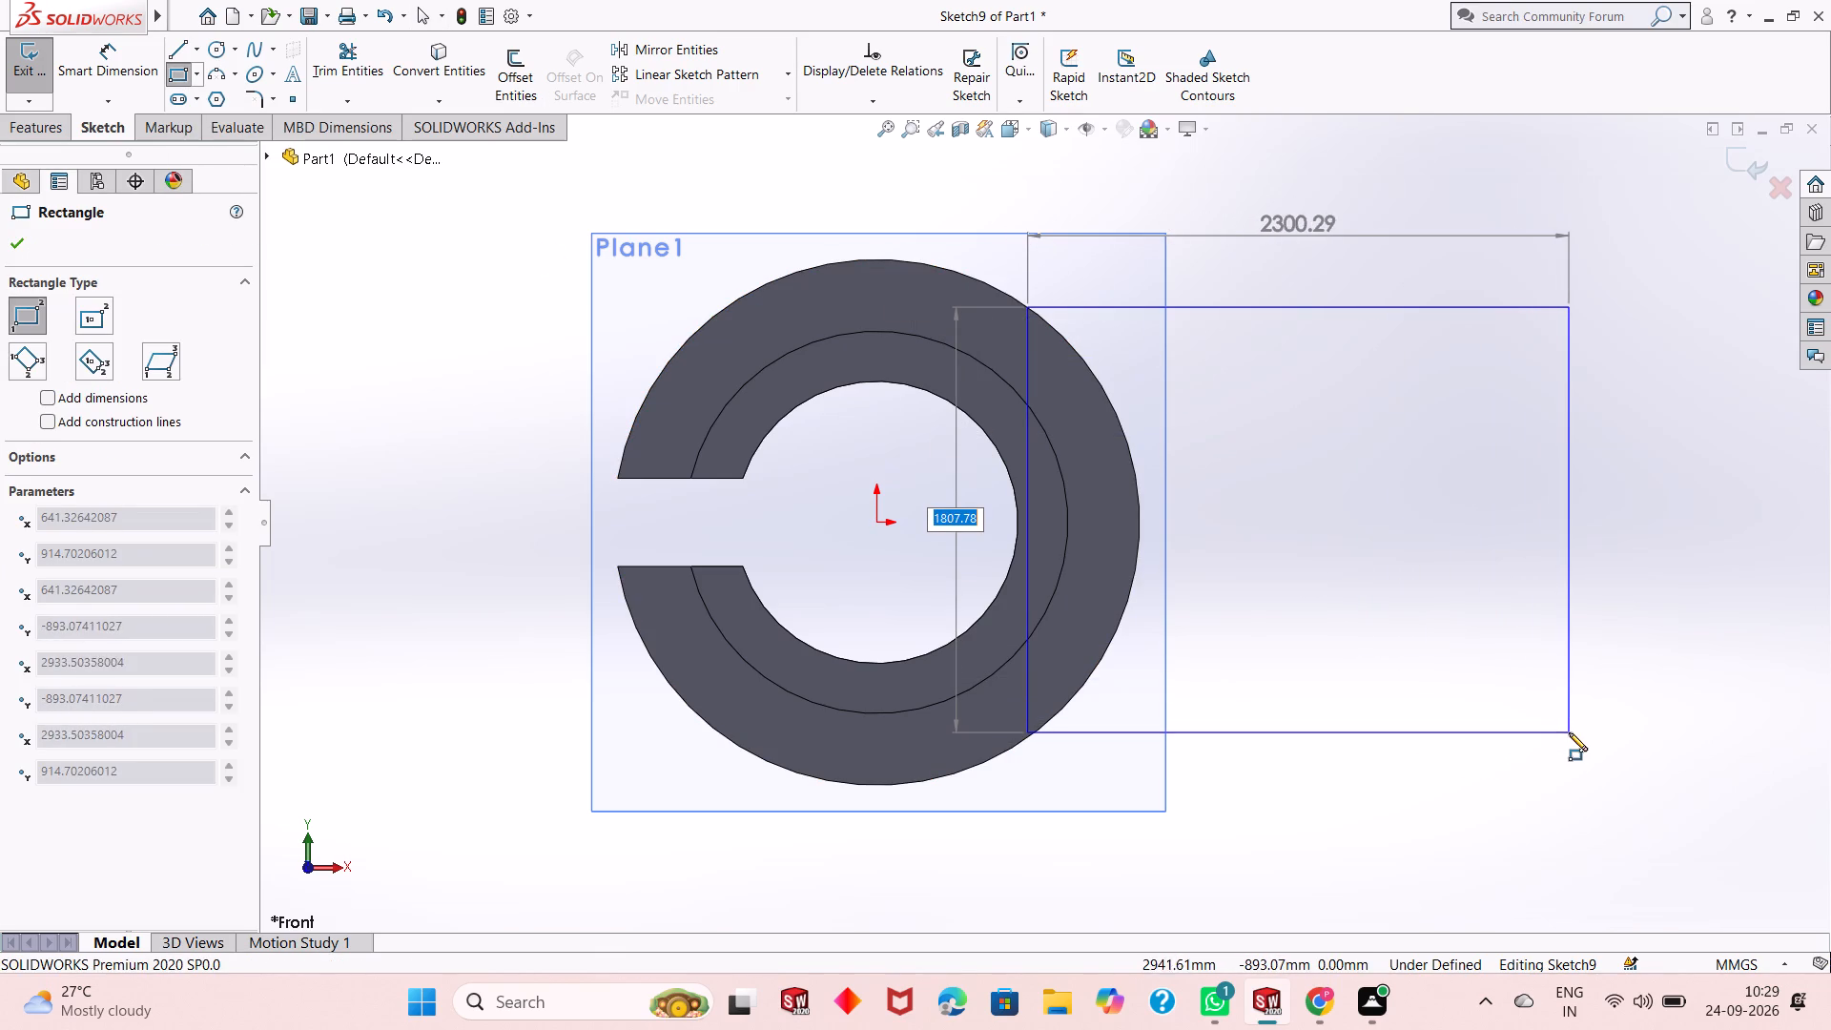
click(1581, 736)
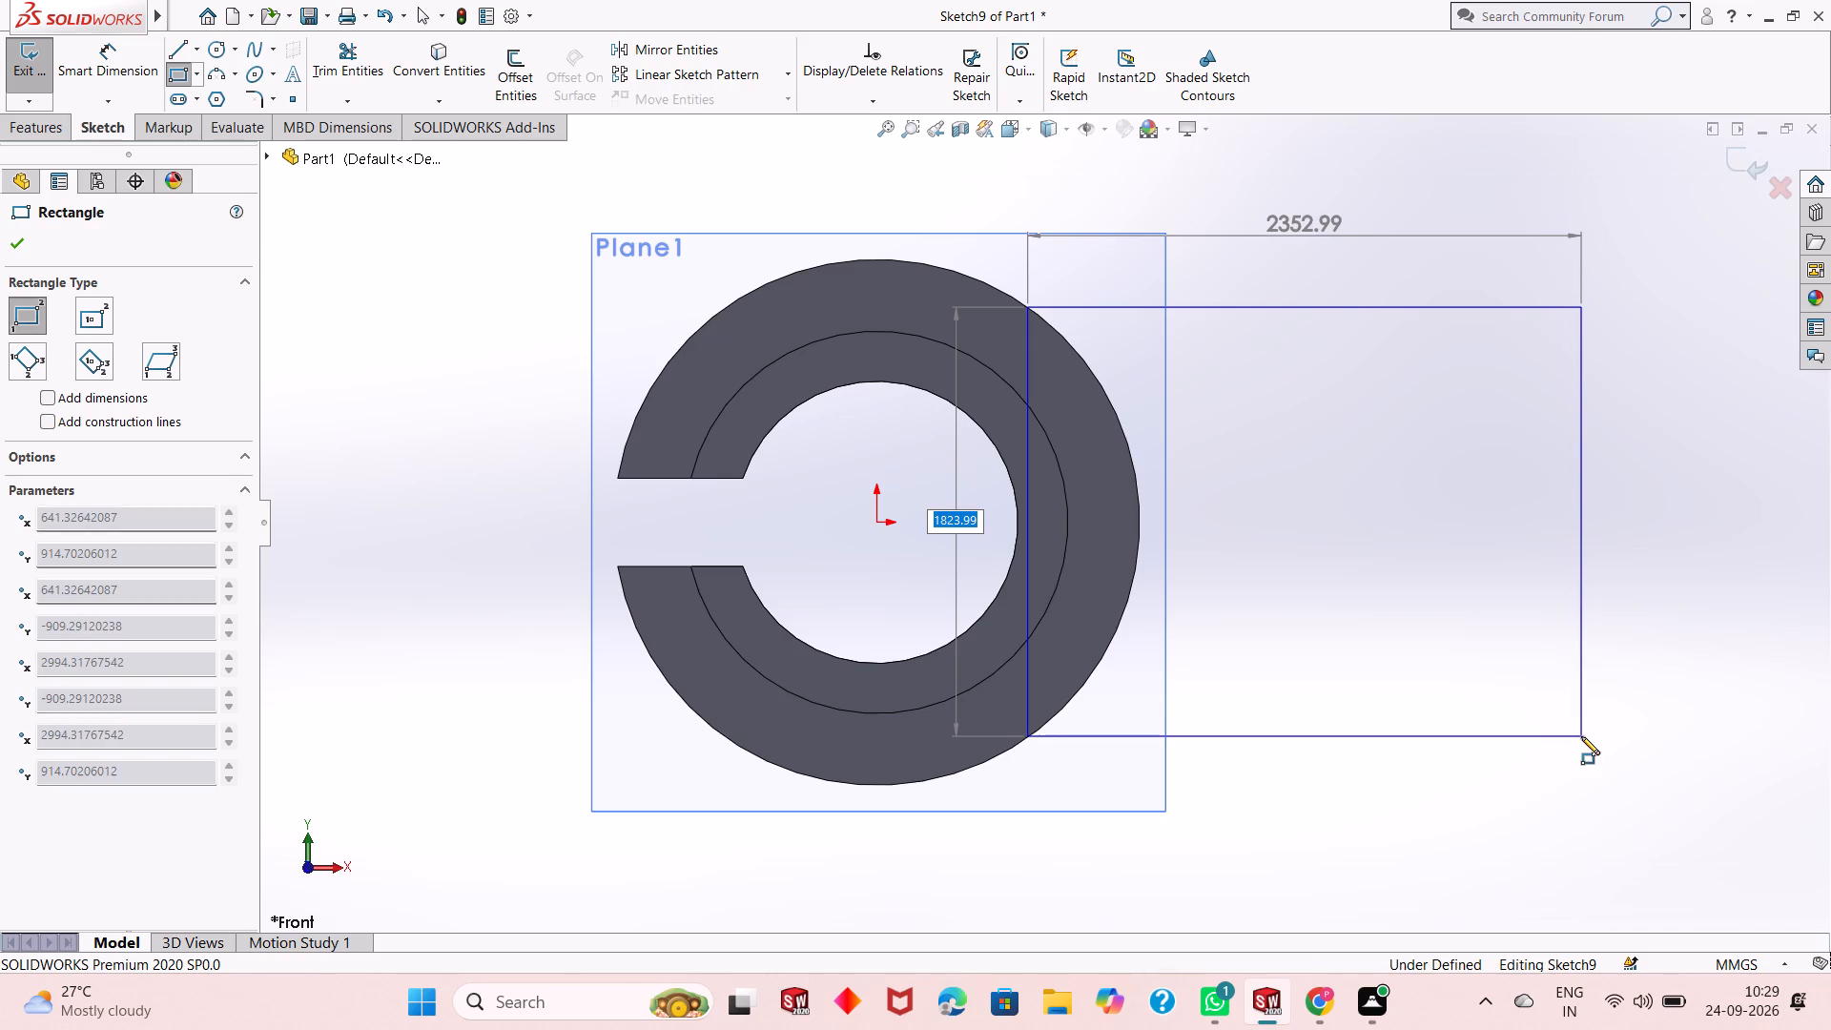
right_click(1348, 515)
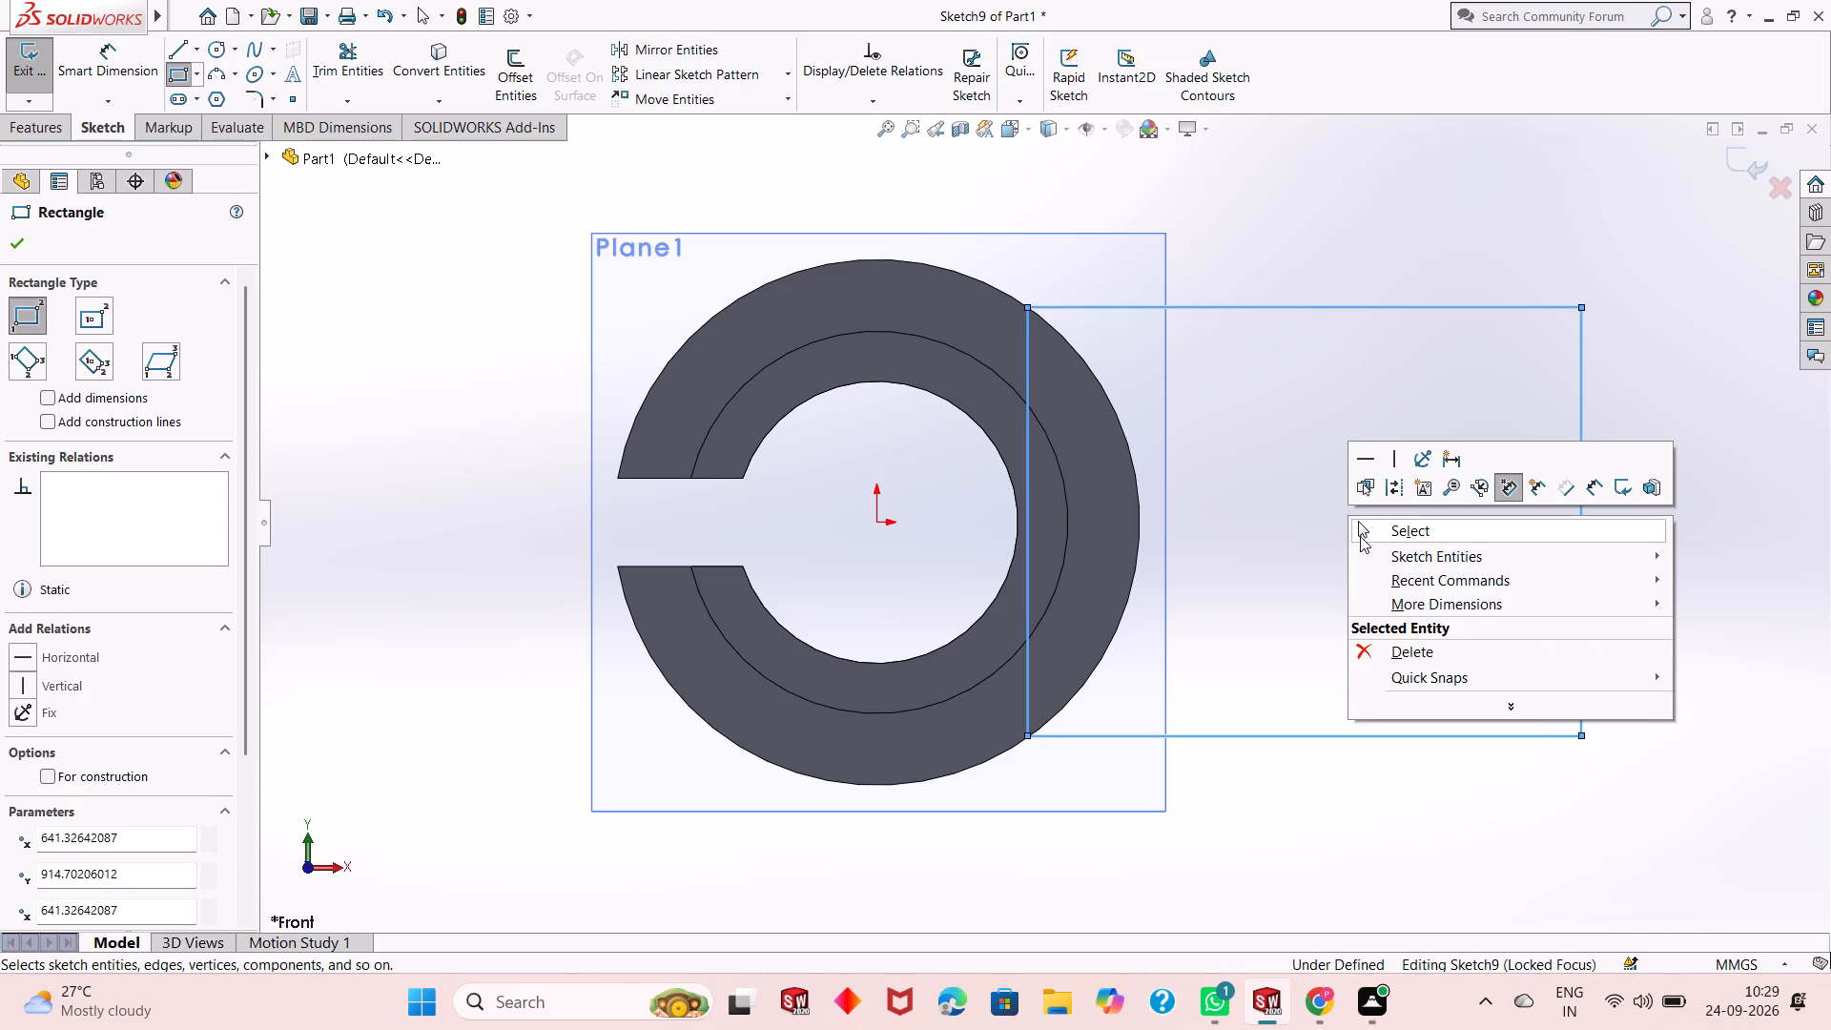
click(1375, 527)
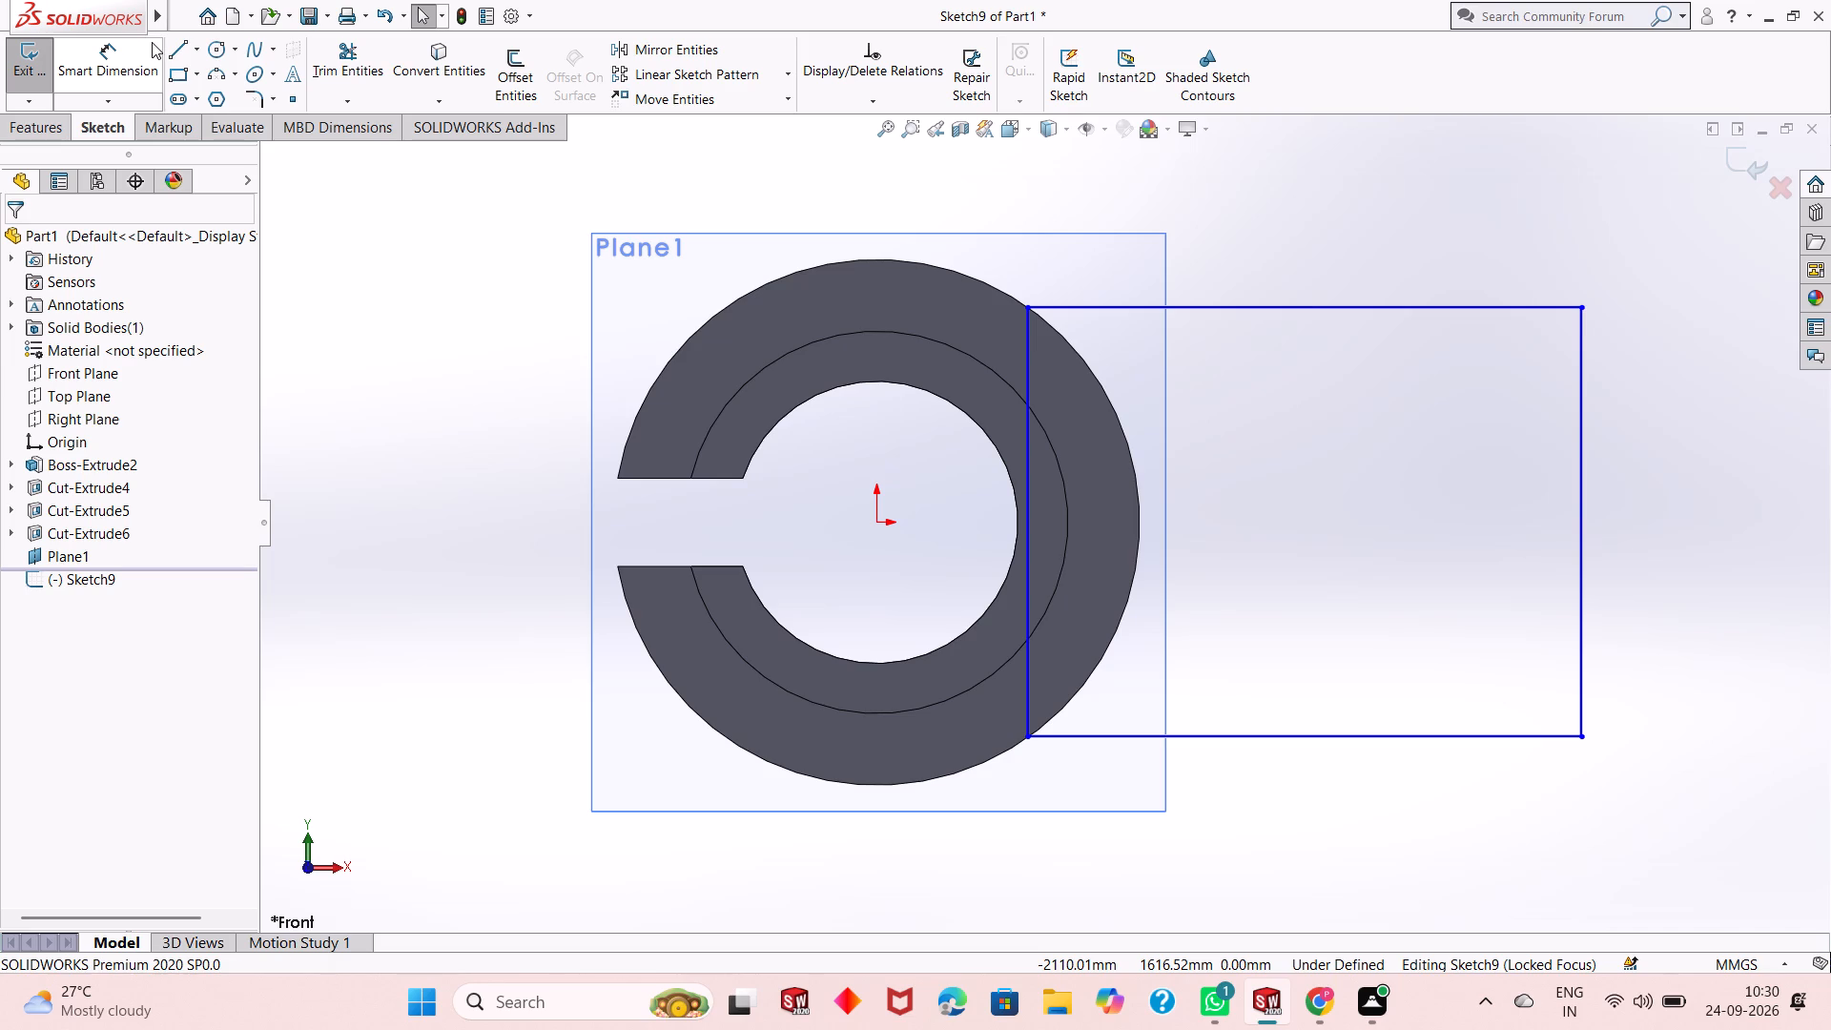
Dimension the vertical distance from the rectangle's upper inner corner to the origin.
click(143, 67)
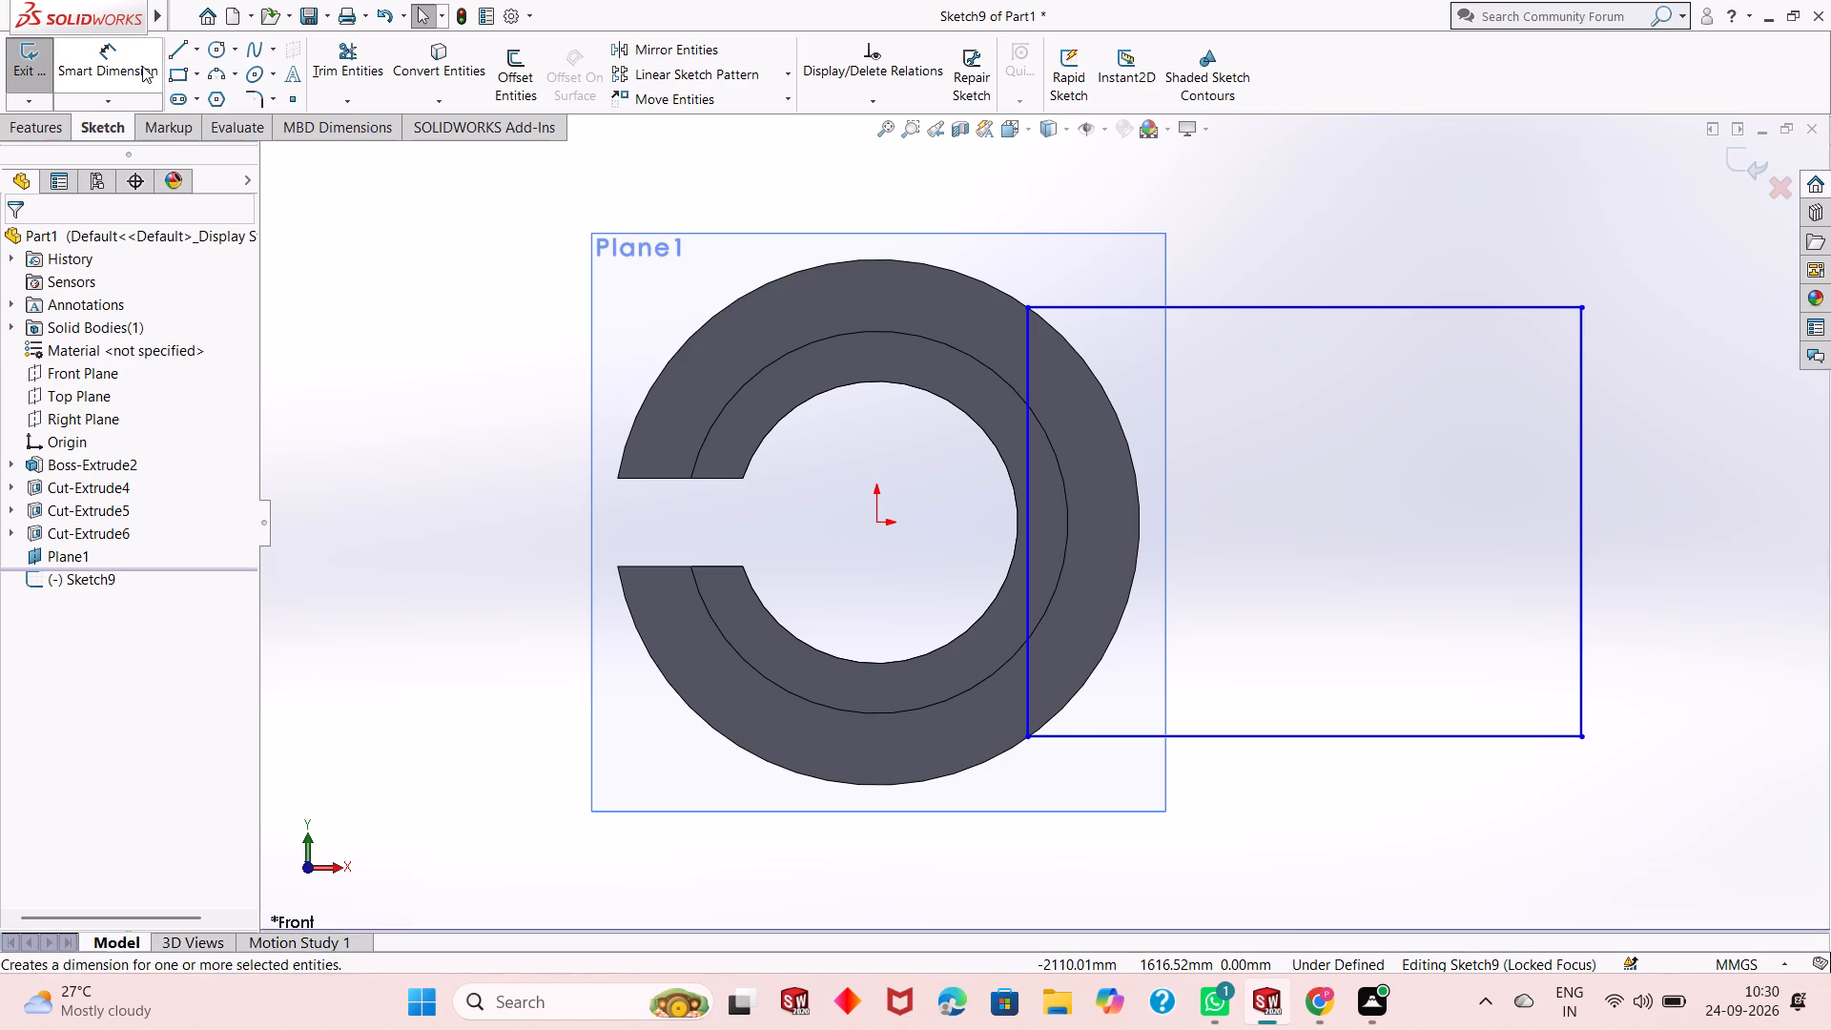
click(1030, 308)
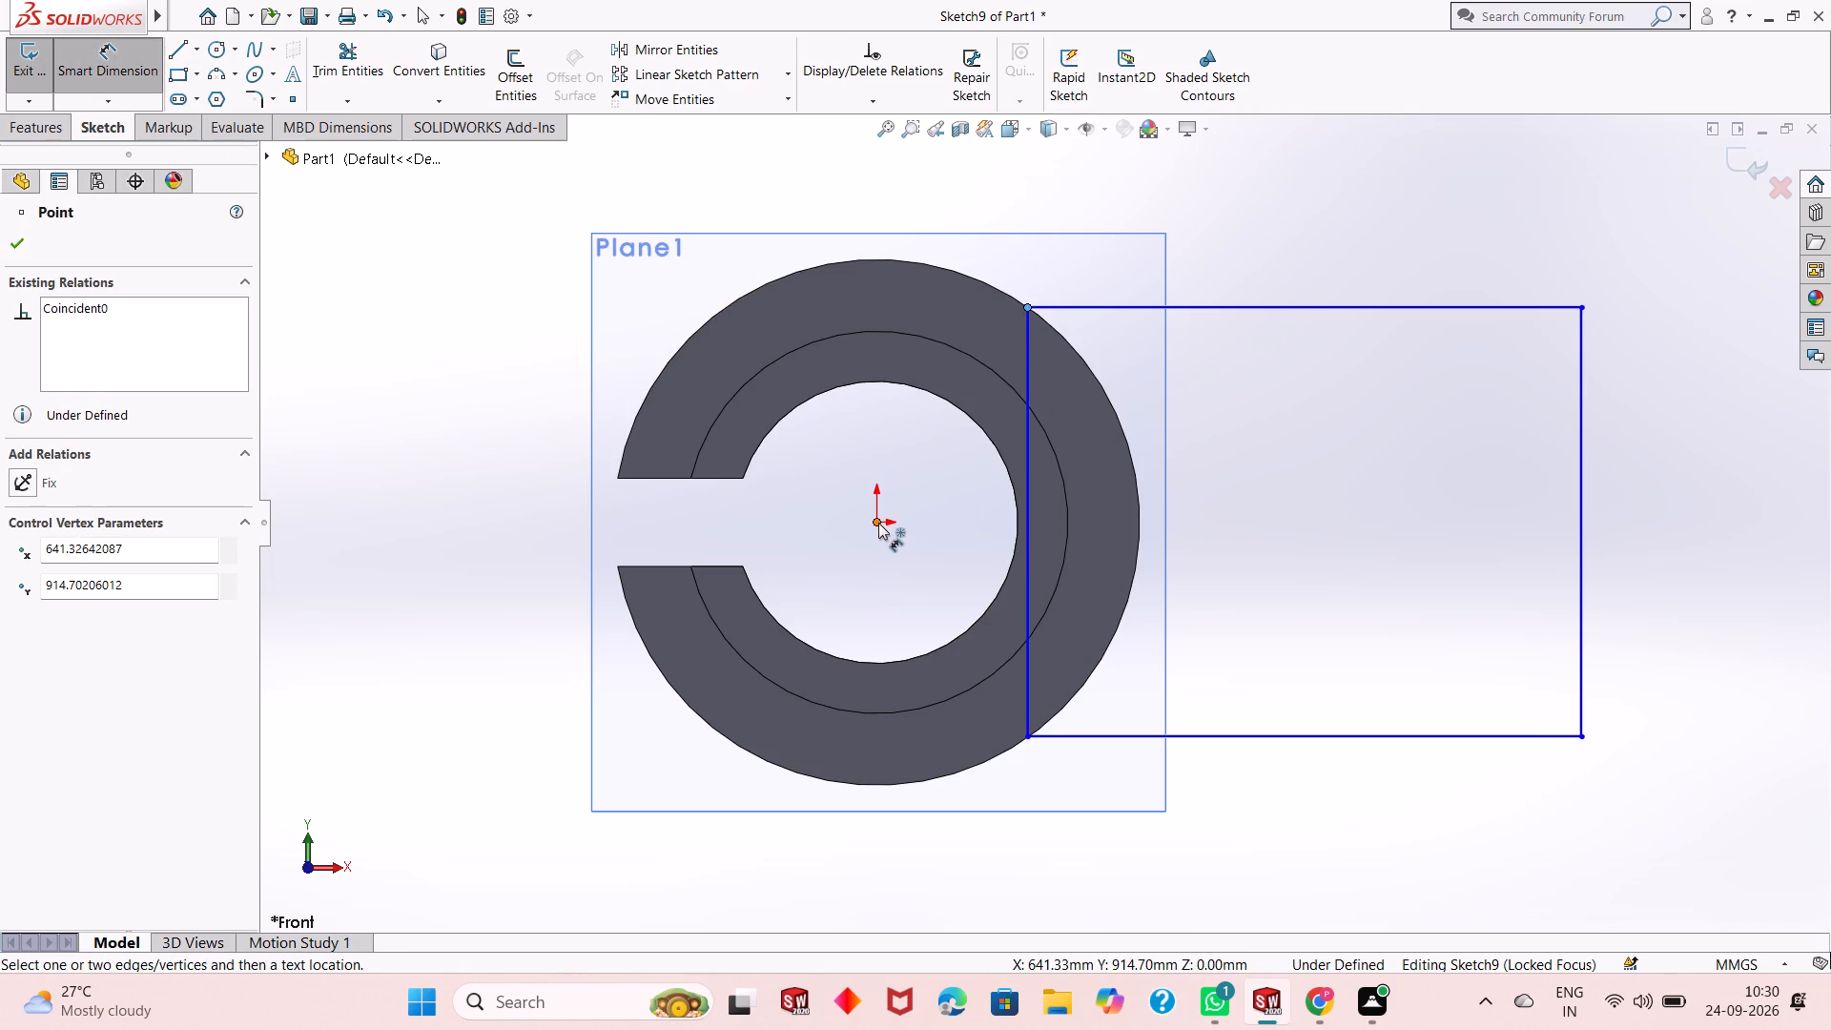
click(878, 523)
click(469, 429)
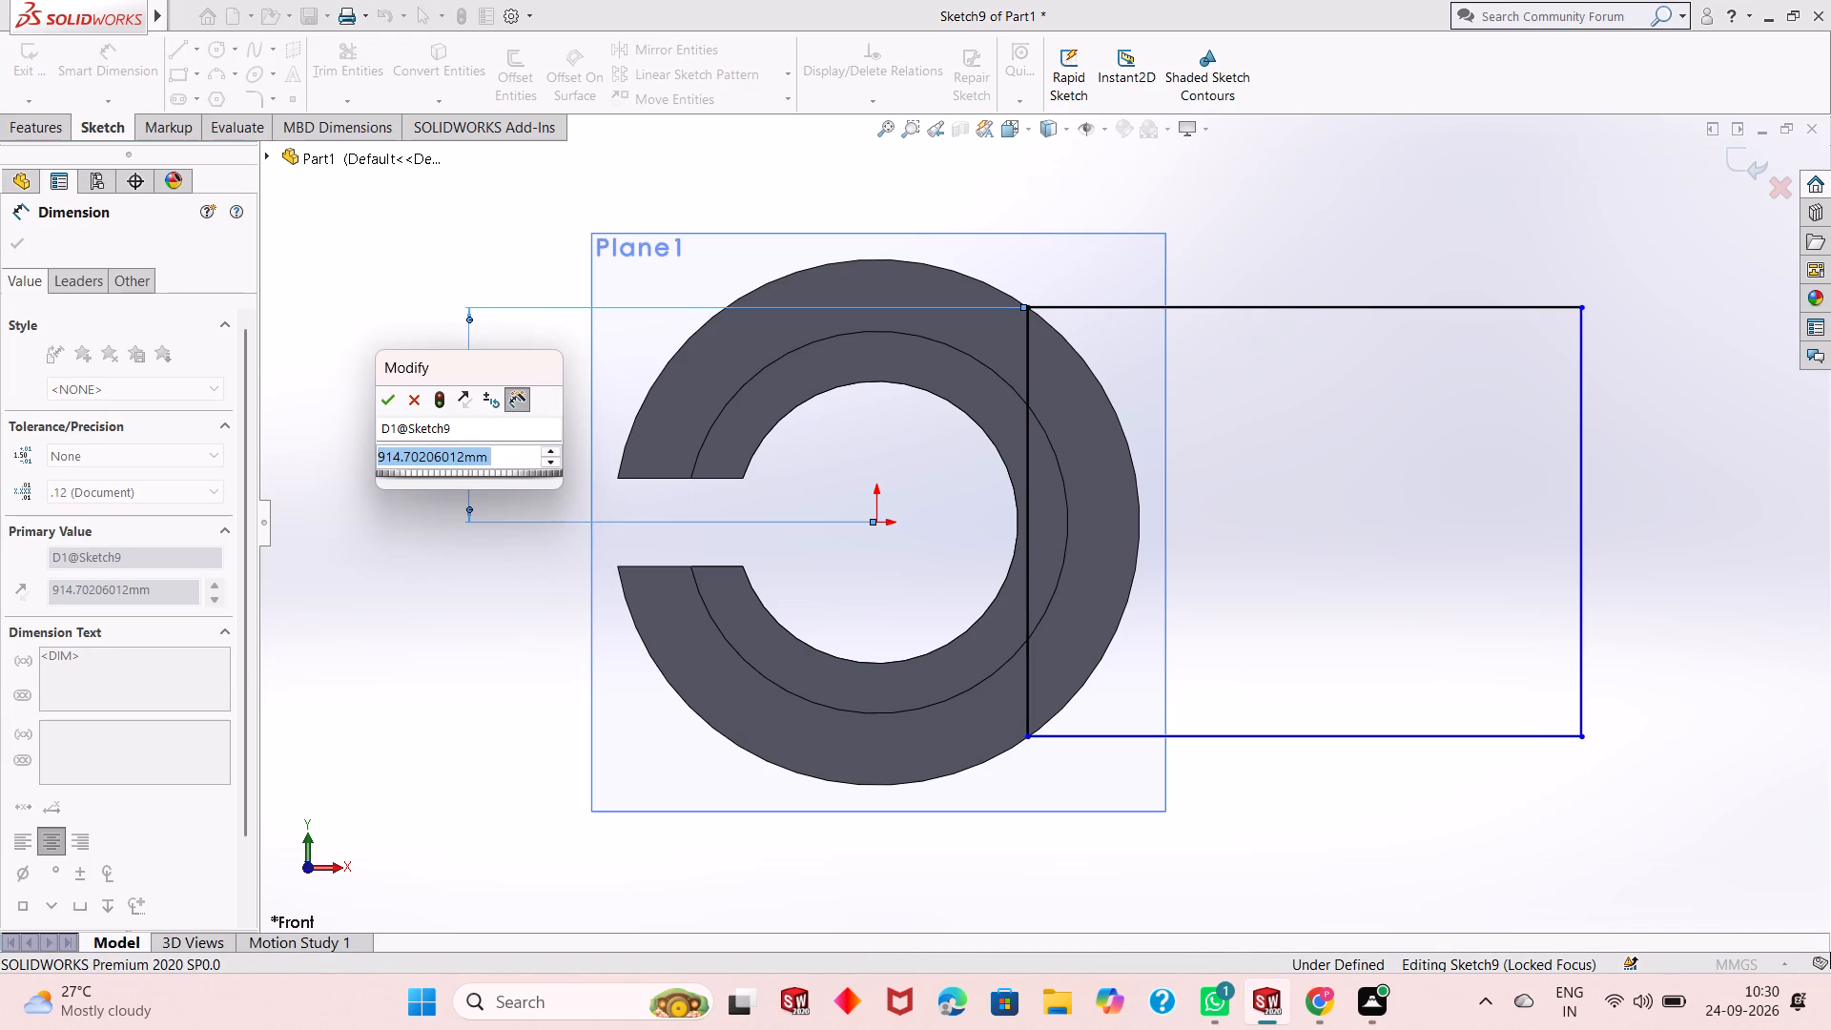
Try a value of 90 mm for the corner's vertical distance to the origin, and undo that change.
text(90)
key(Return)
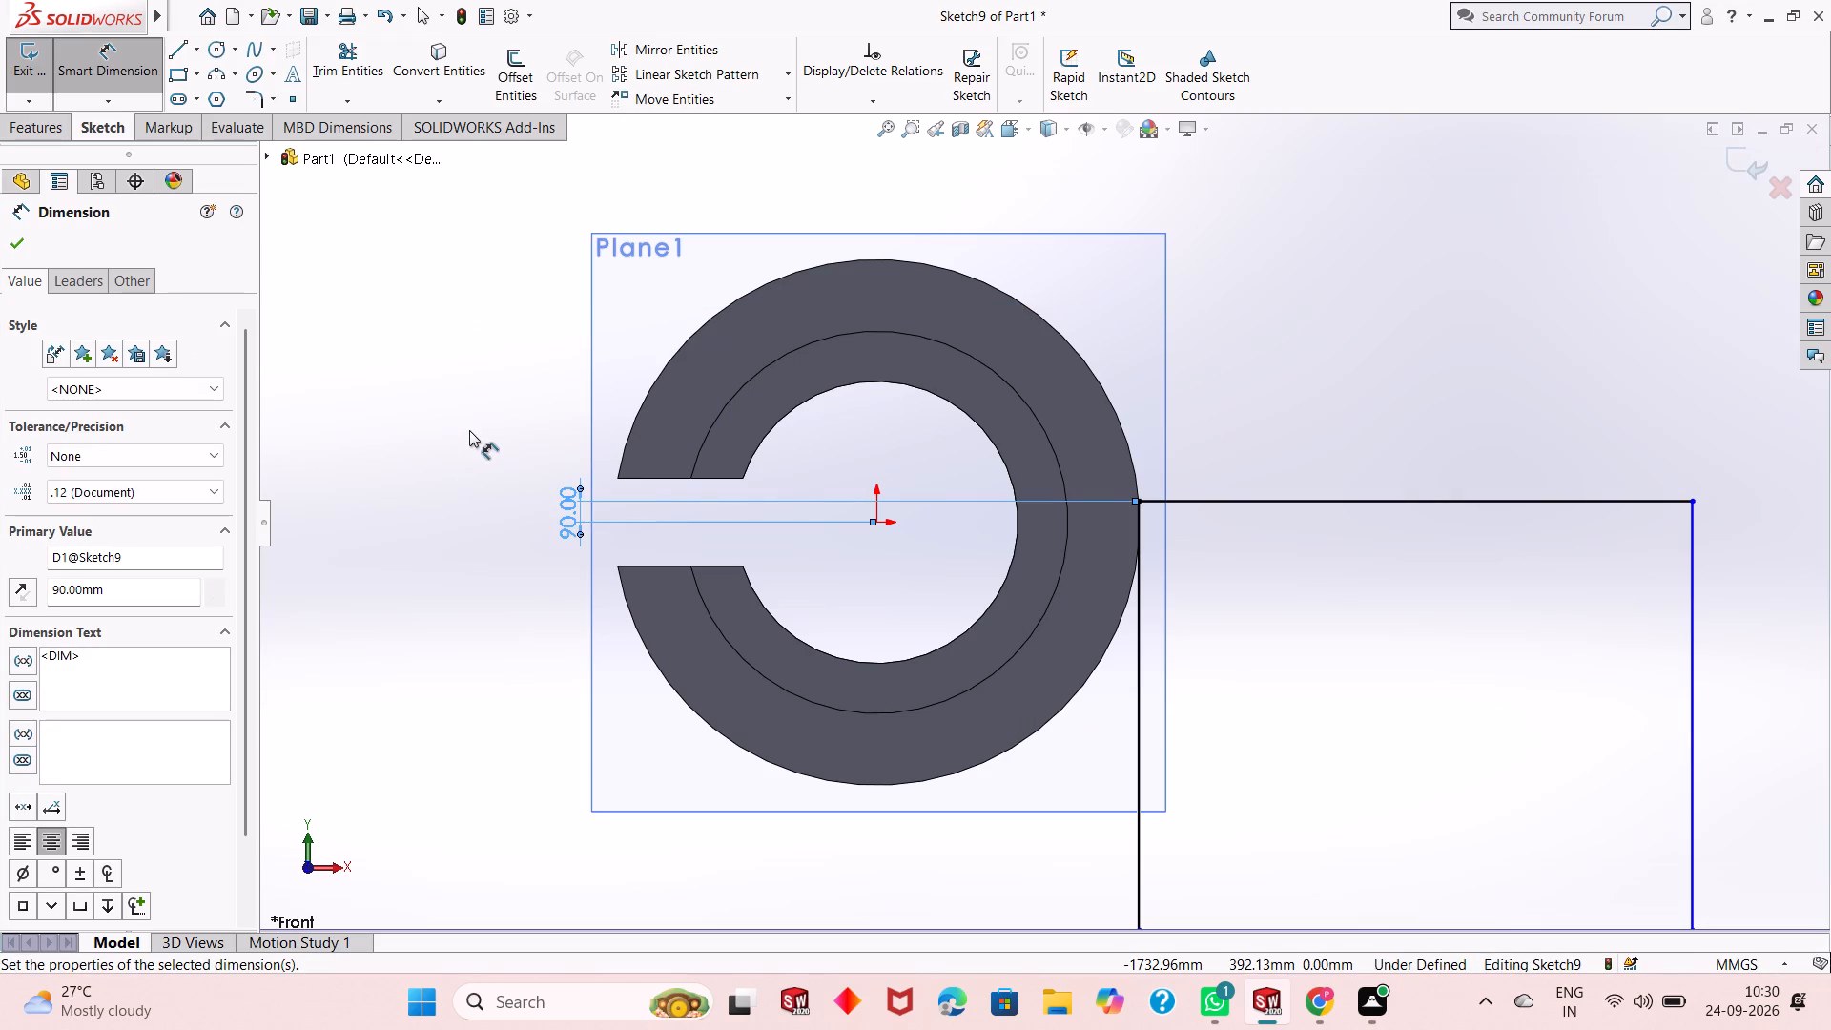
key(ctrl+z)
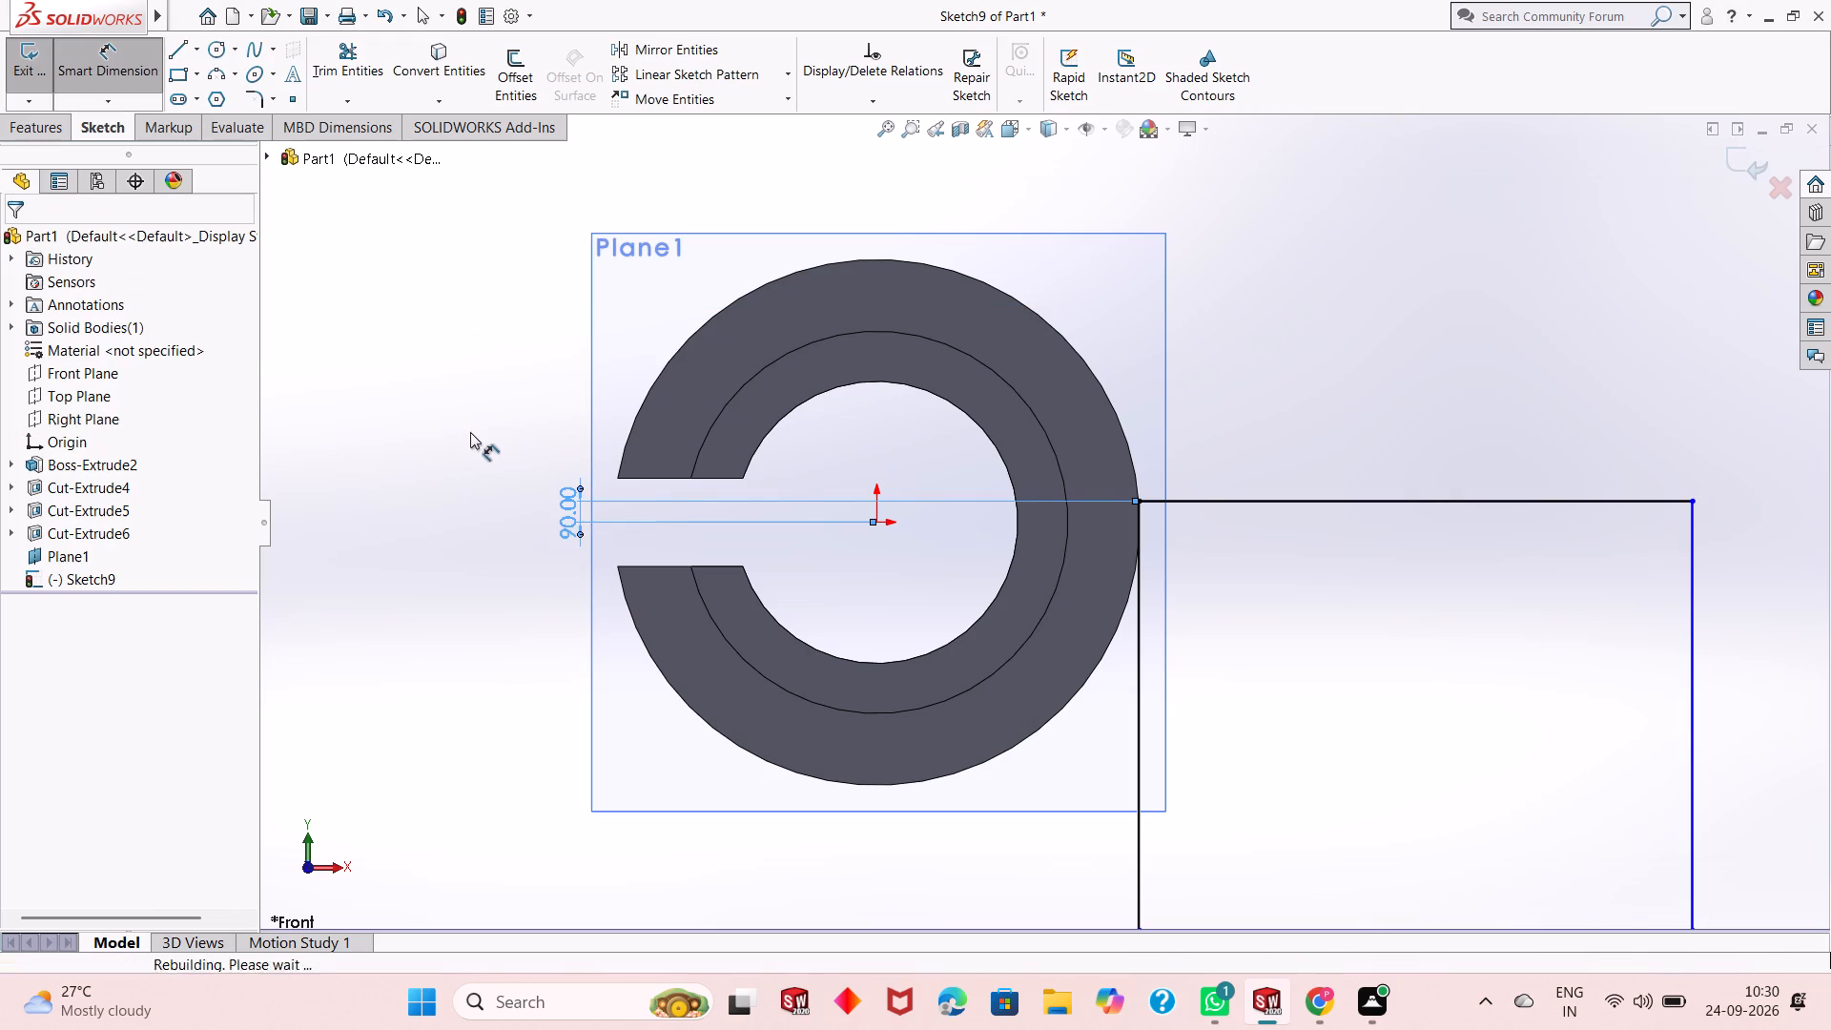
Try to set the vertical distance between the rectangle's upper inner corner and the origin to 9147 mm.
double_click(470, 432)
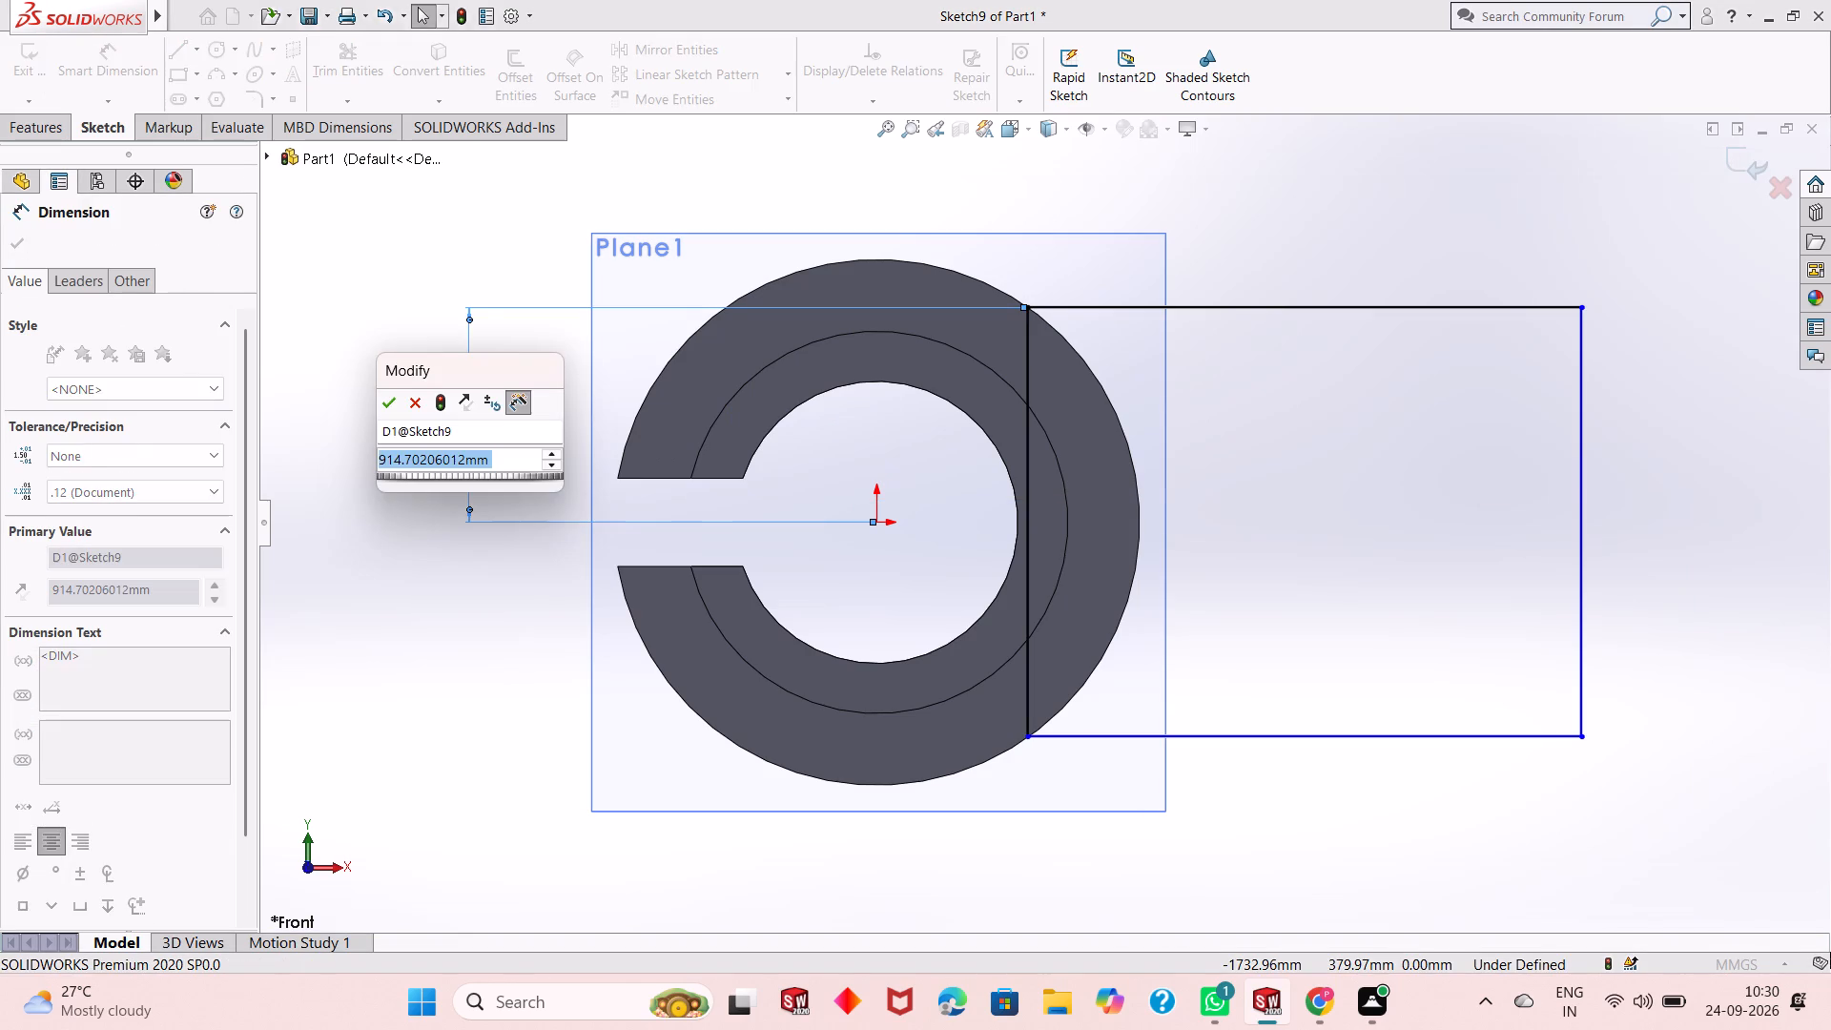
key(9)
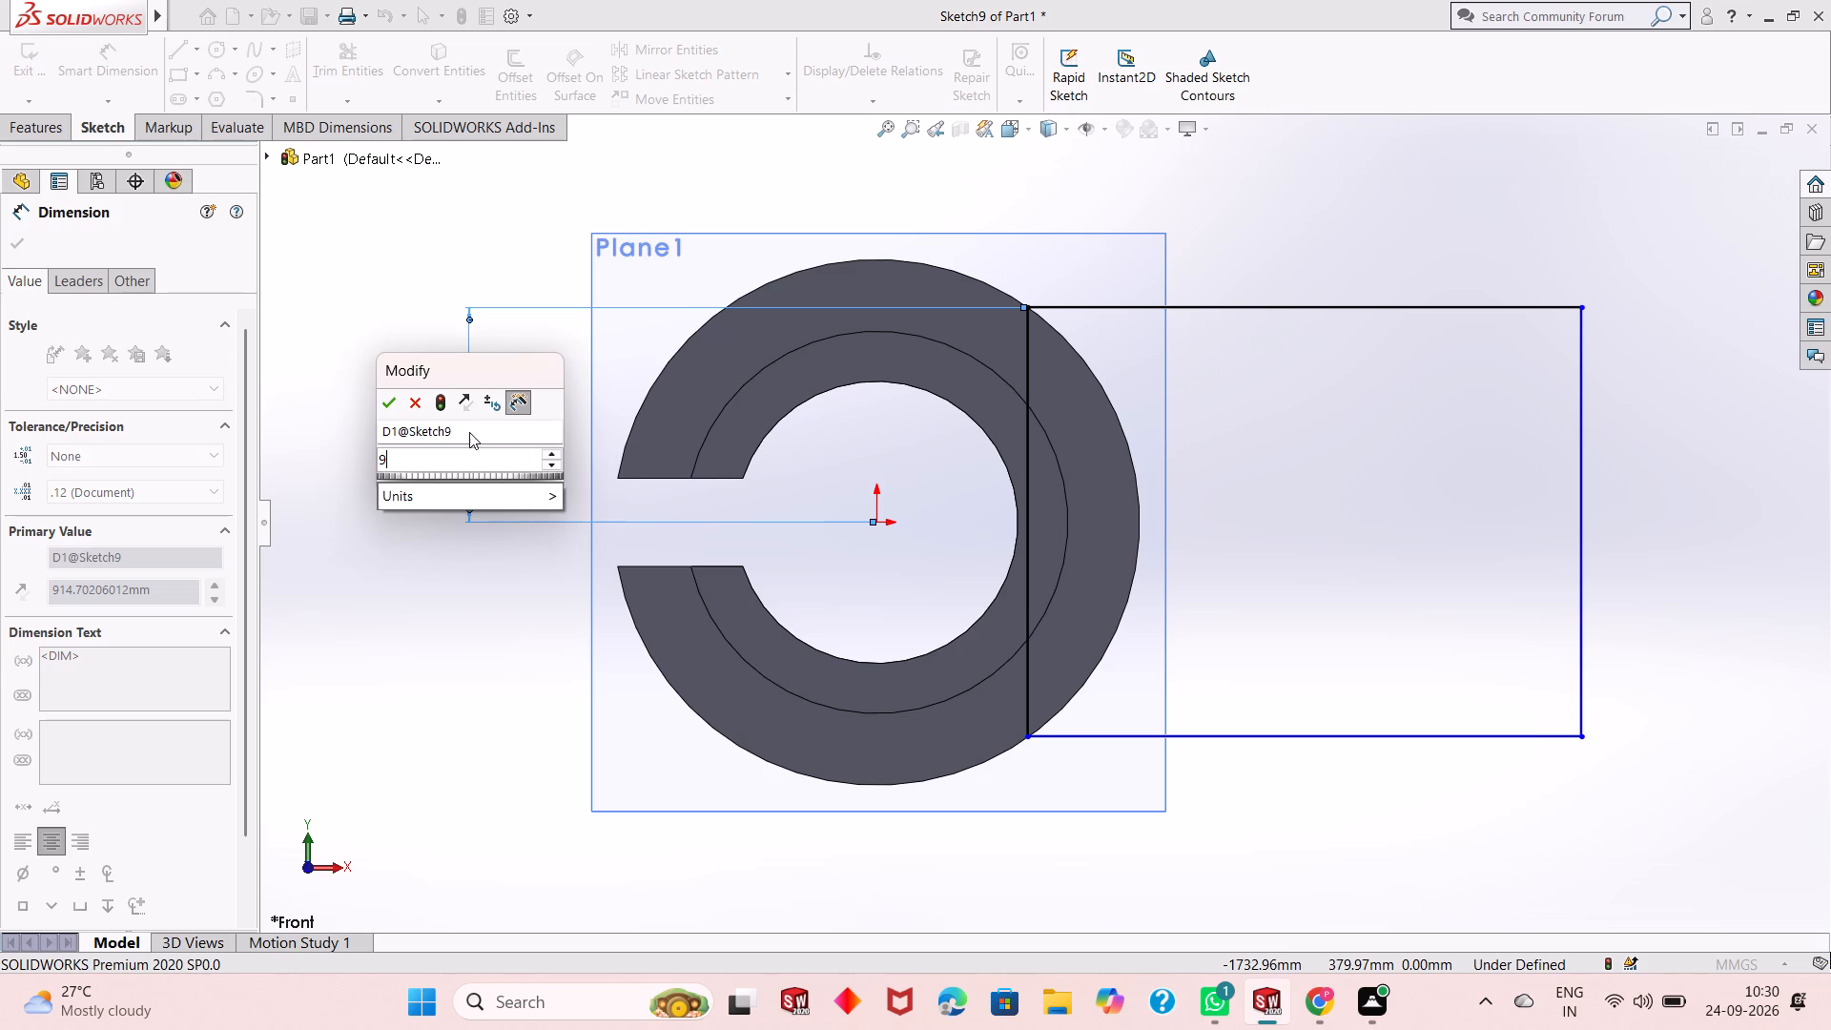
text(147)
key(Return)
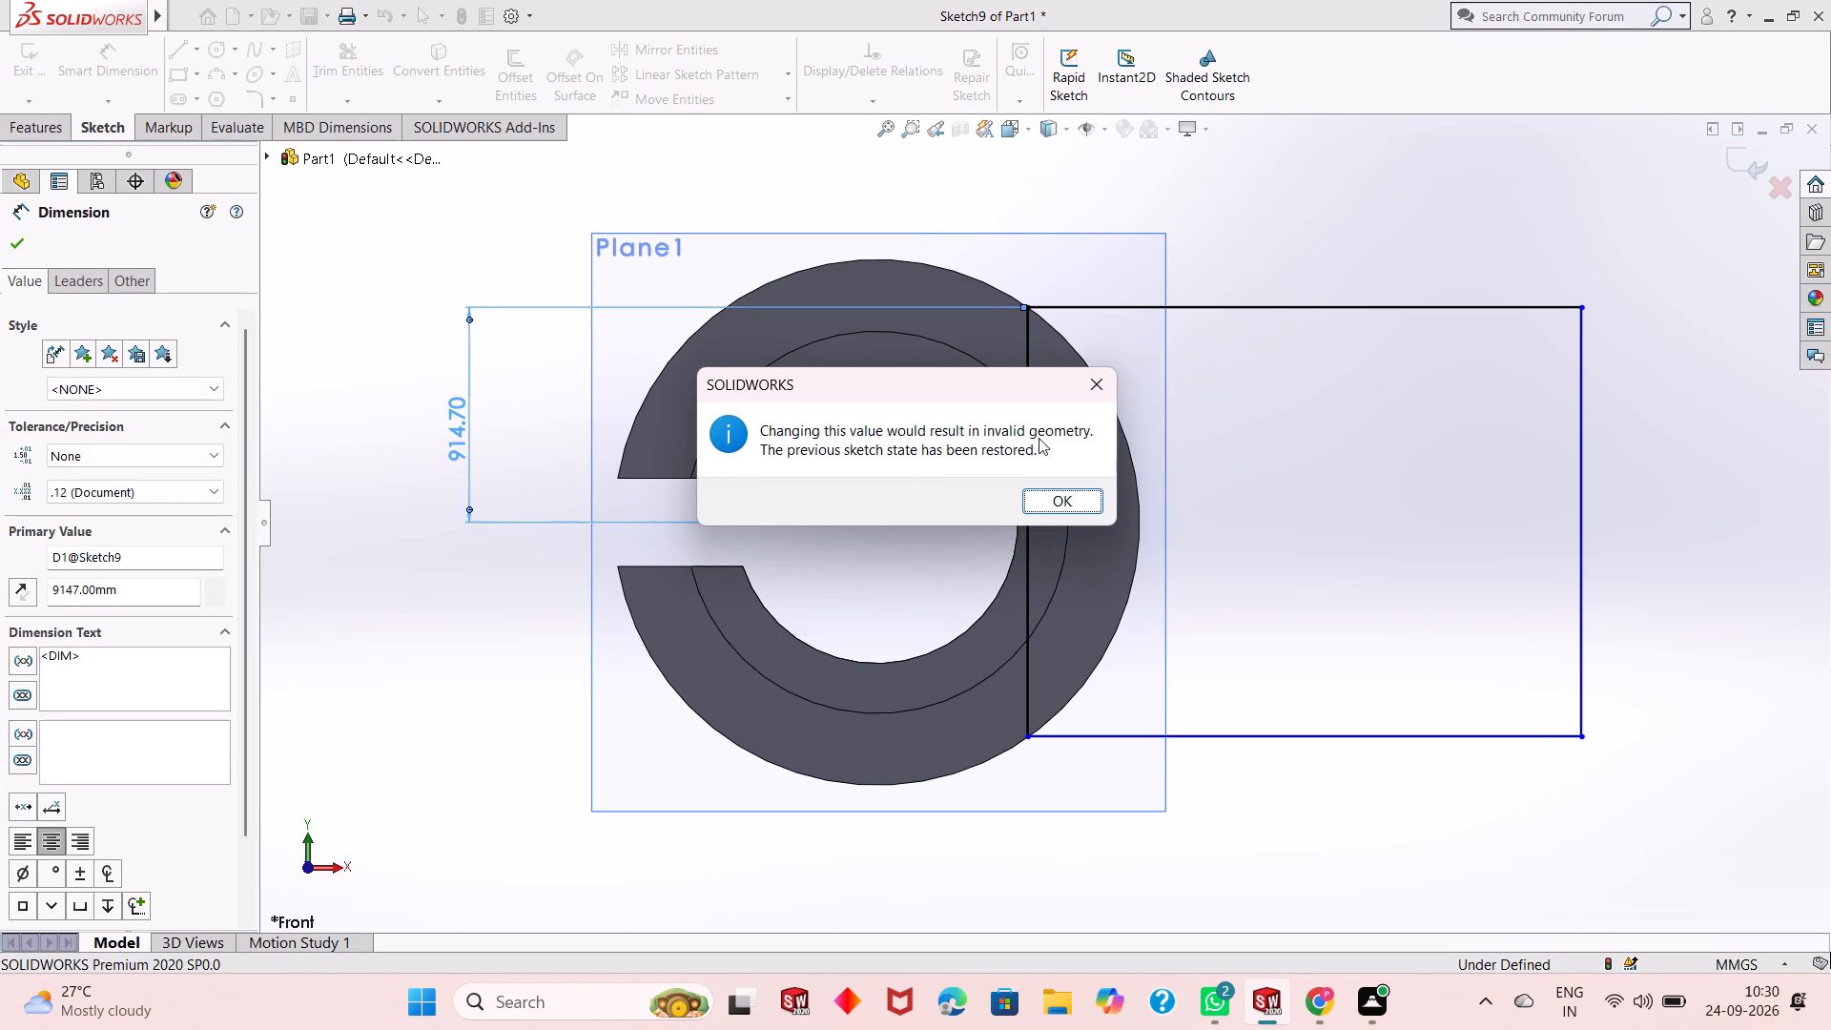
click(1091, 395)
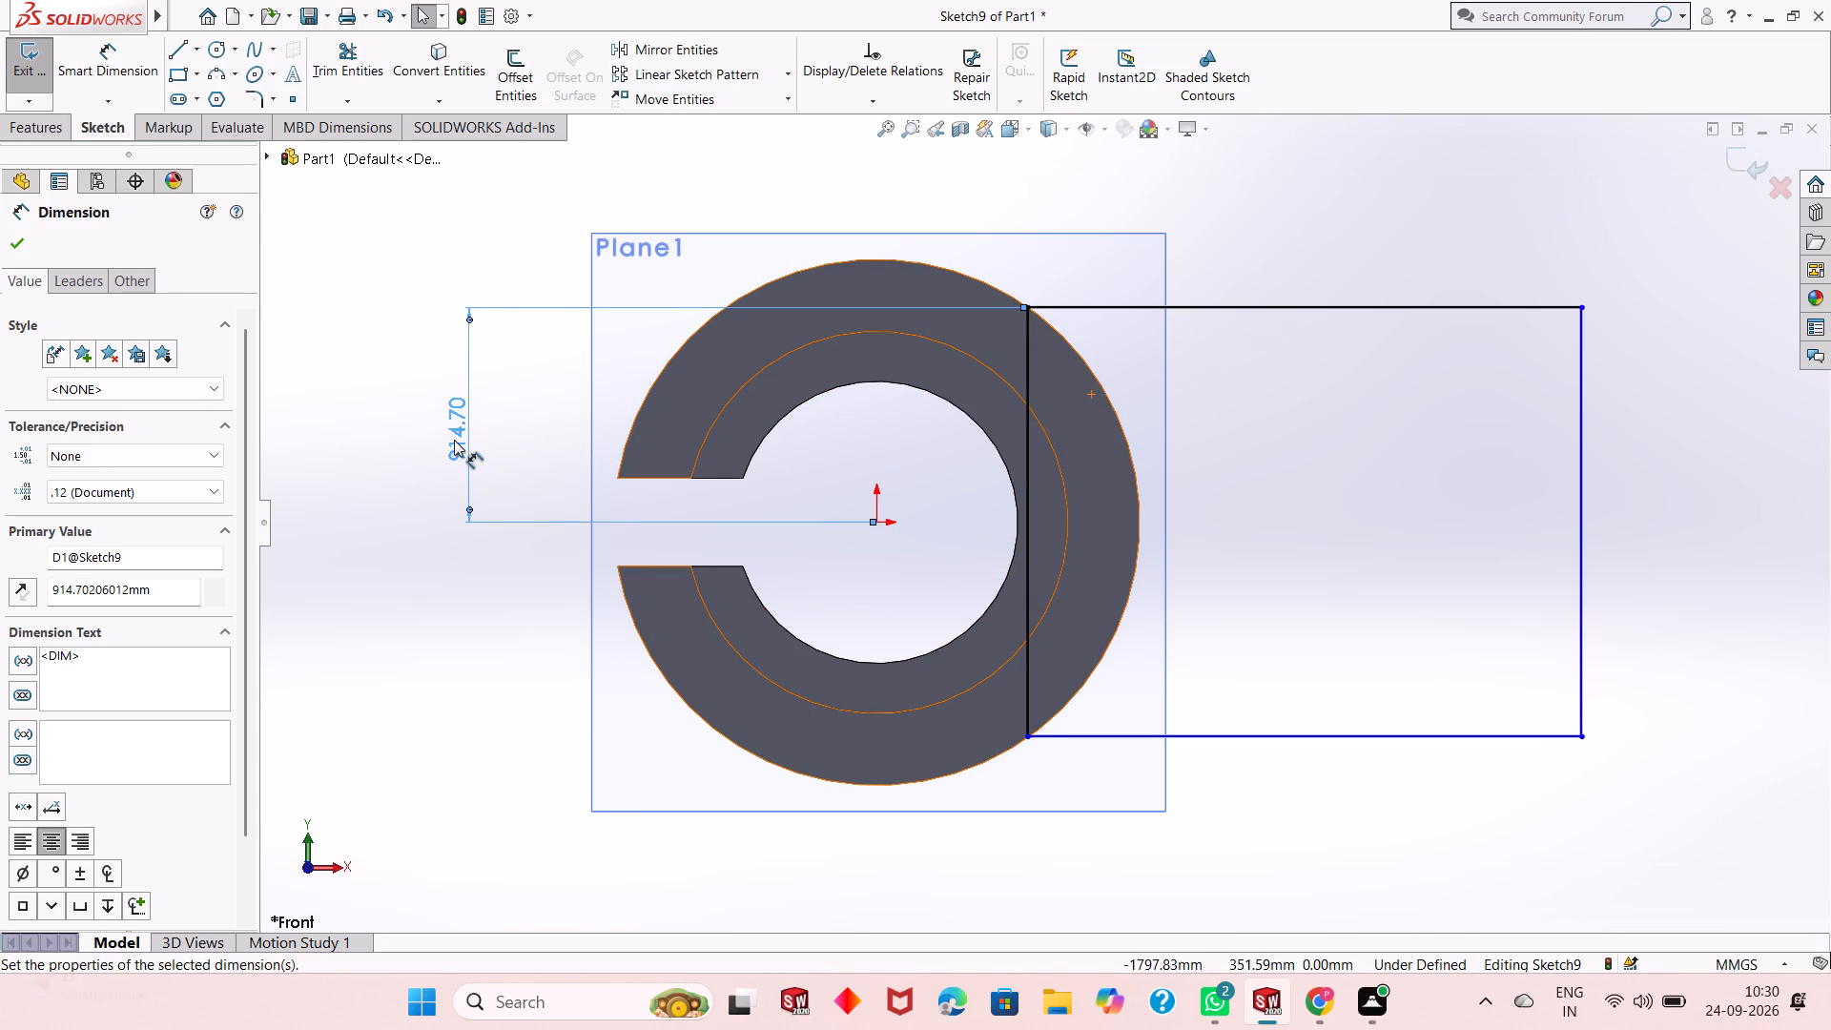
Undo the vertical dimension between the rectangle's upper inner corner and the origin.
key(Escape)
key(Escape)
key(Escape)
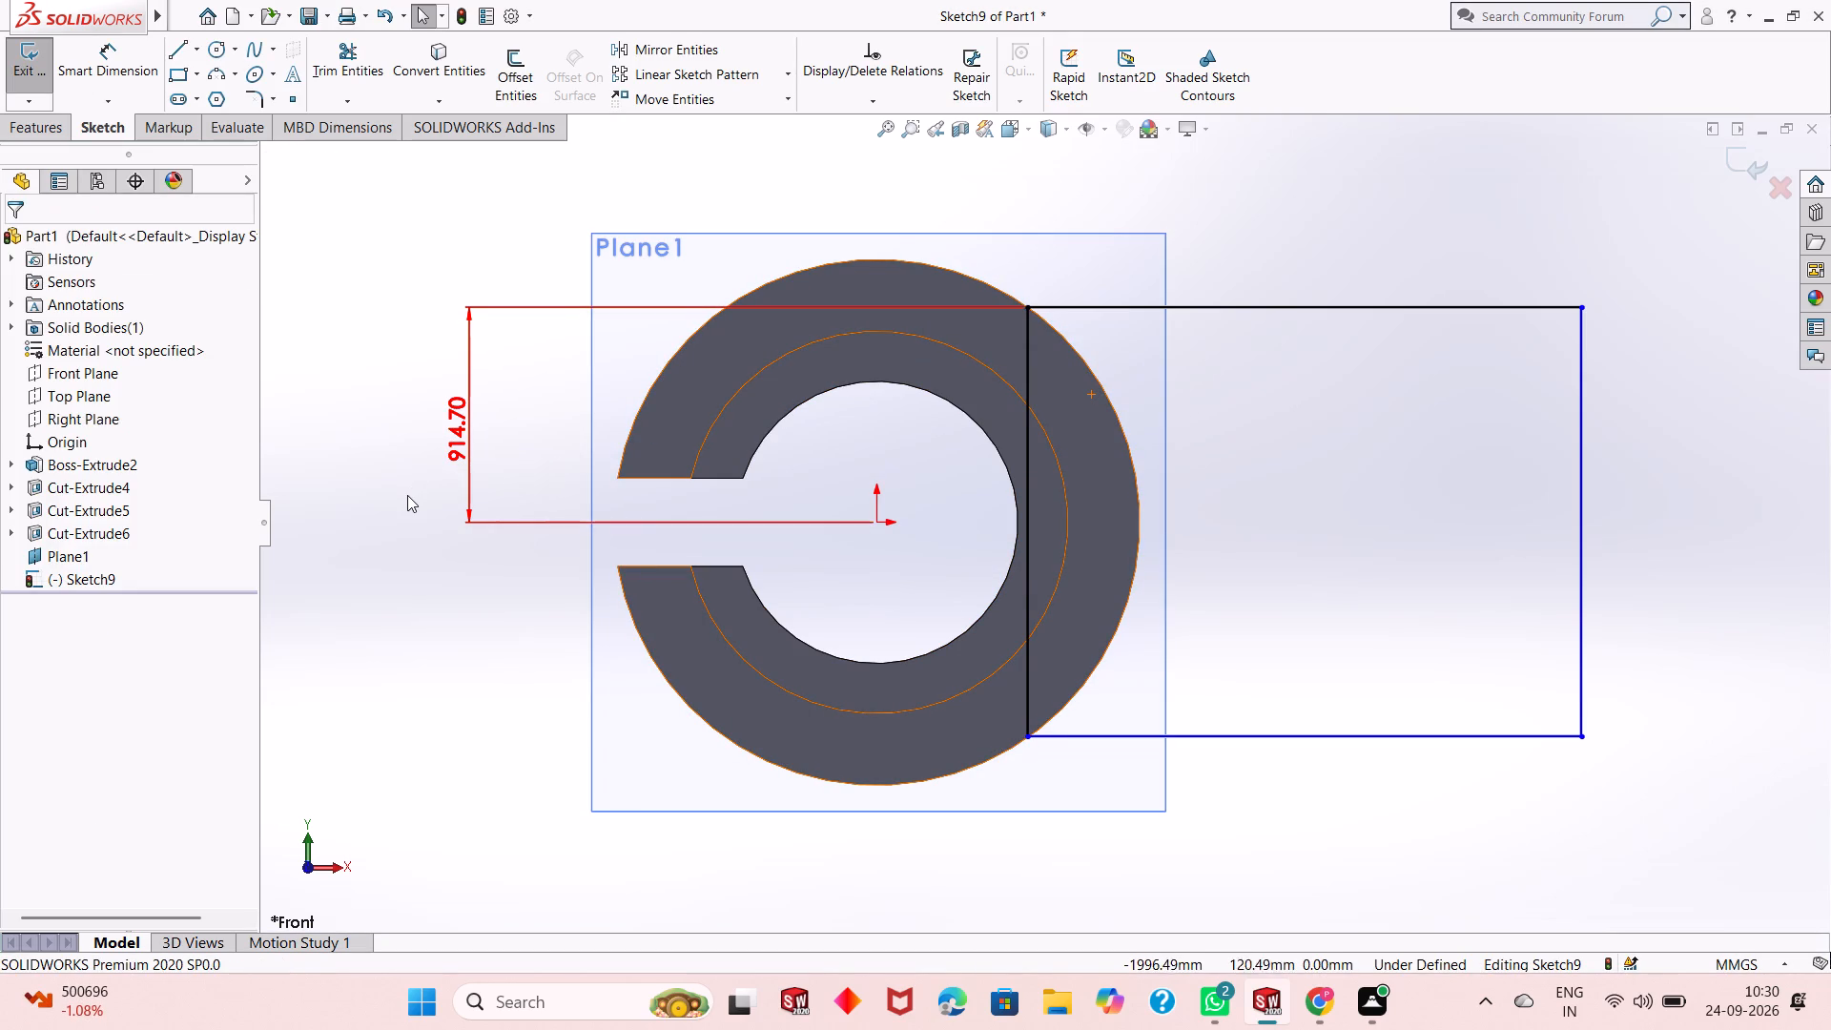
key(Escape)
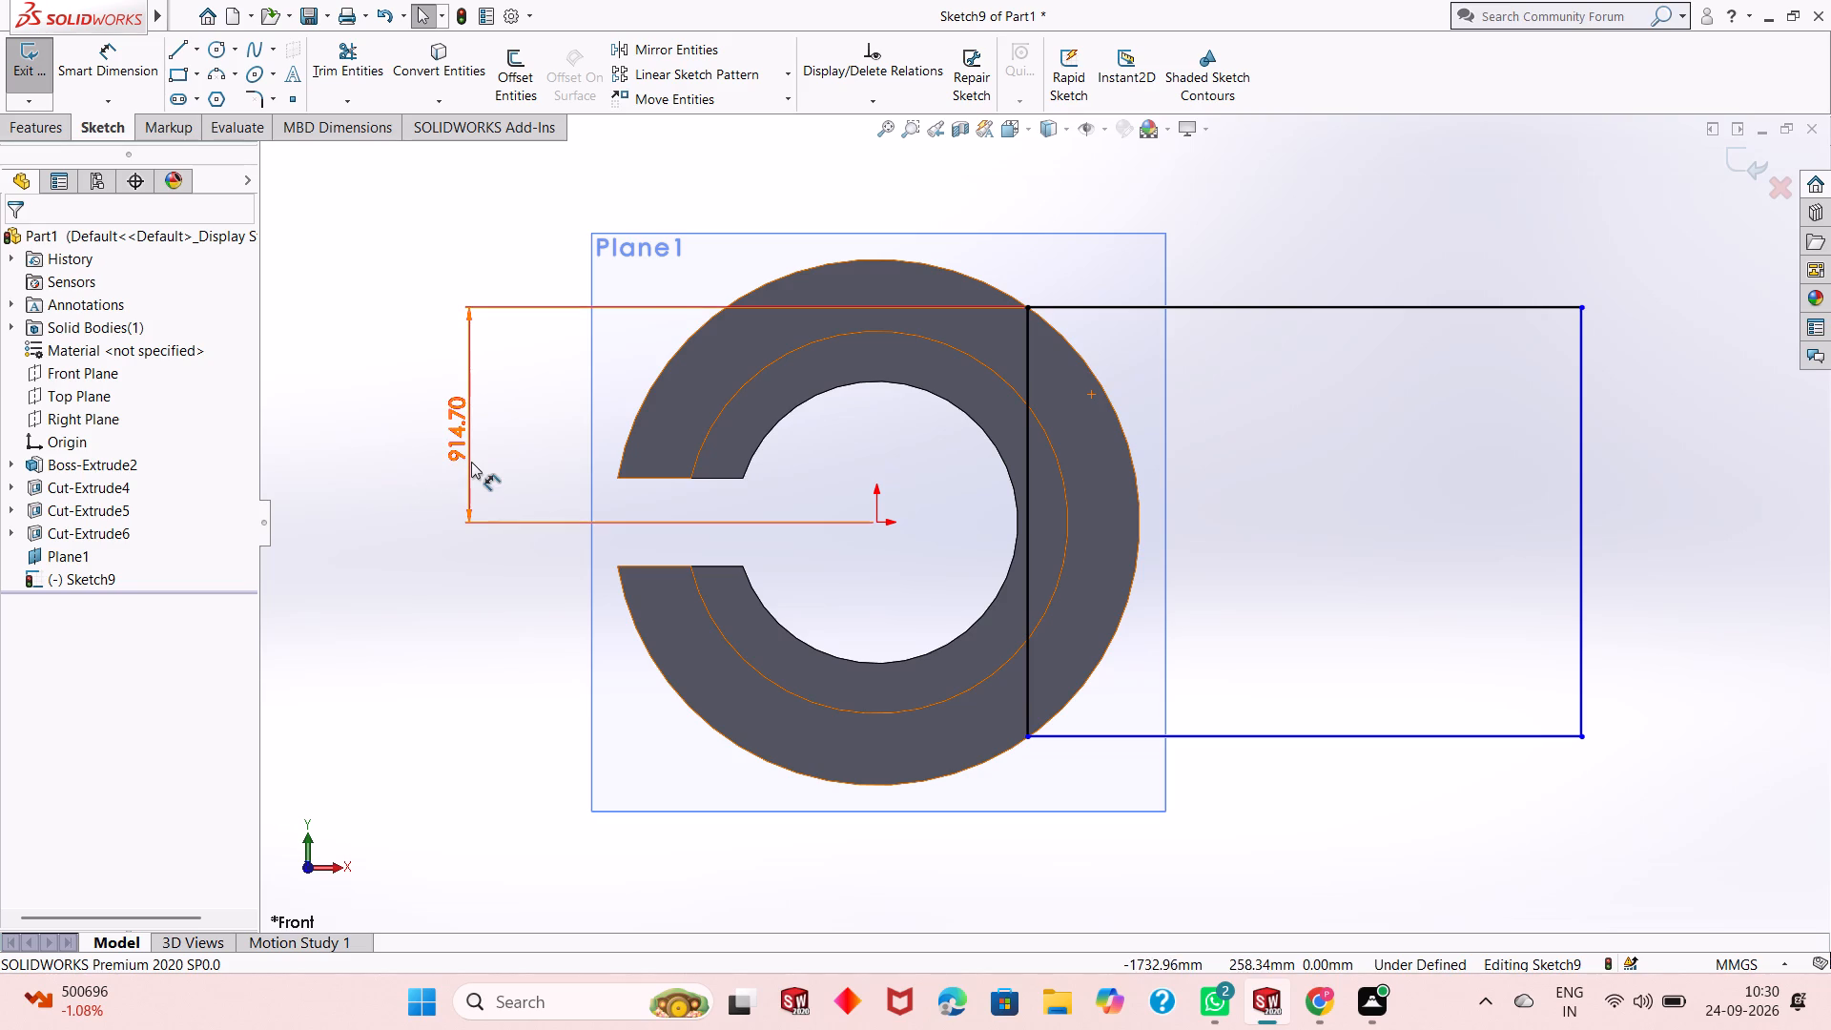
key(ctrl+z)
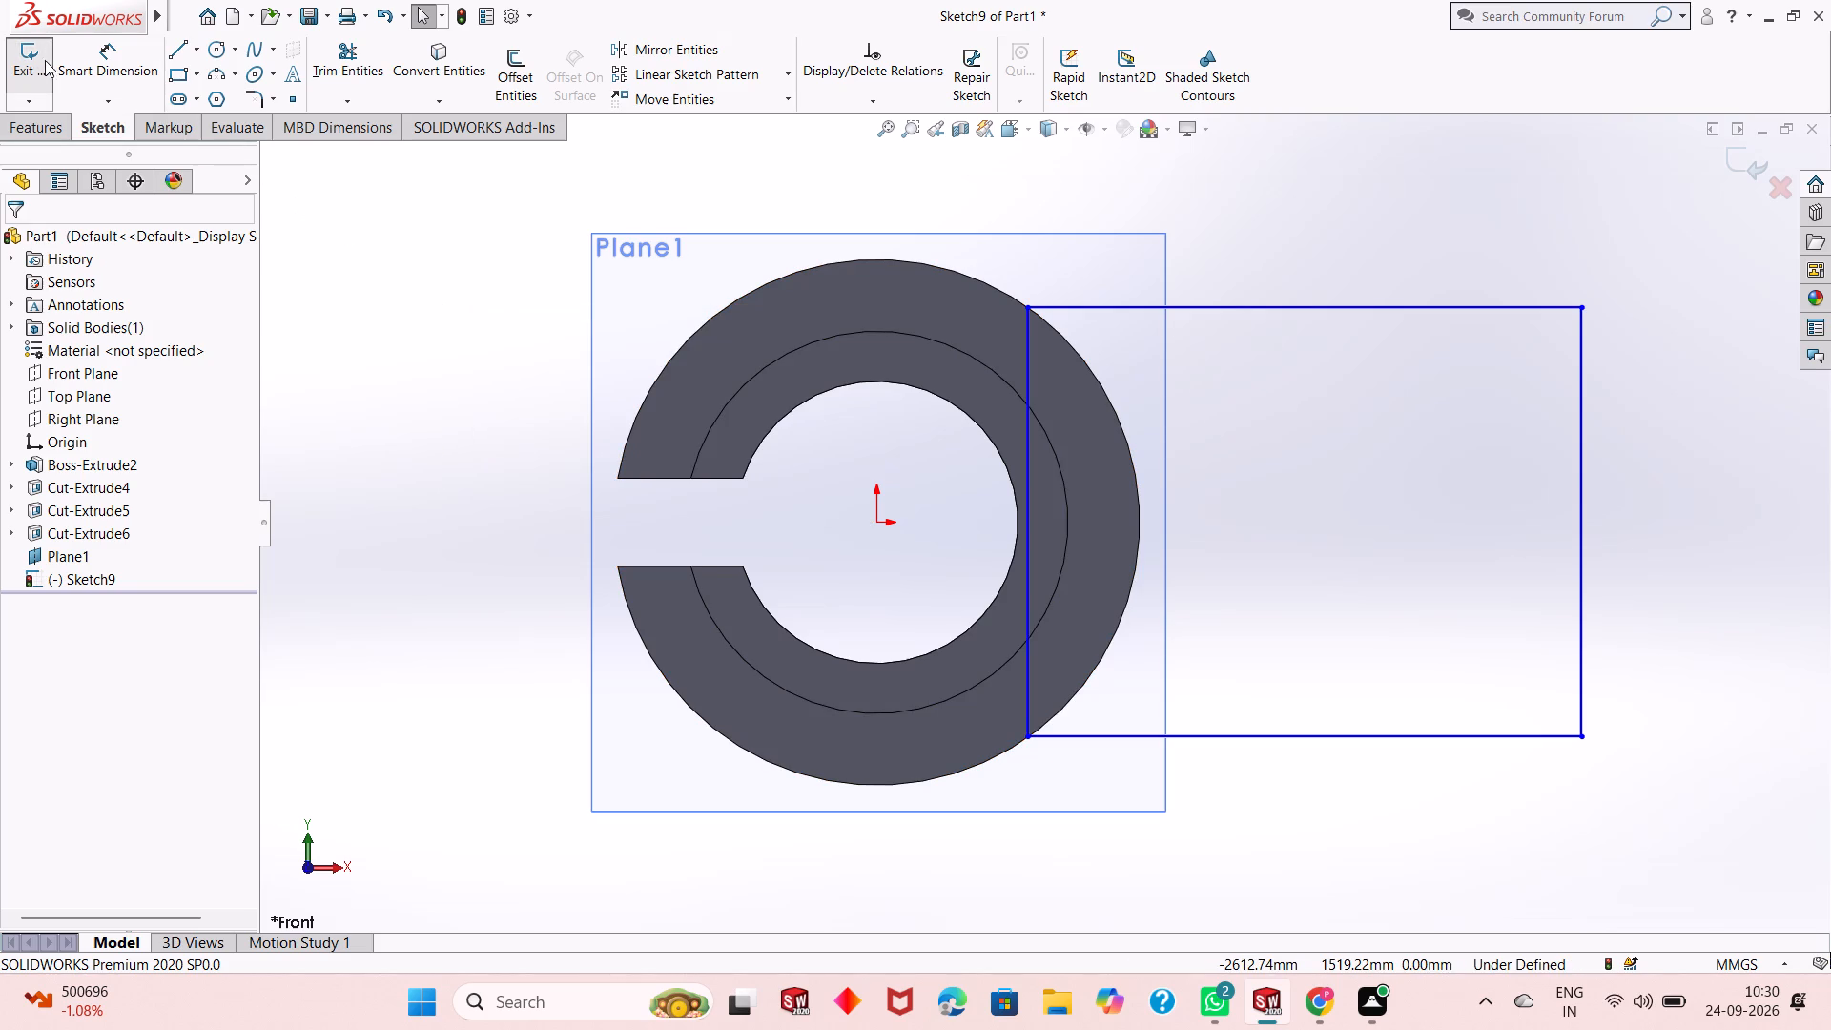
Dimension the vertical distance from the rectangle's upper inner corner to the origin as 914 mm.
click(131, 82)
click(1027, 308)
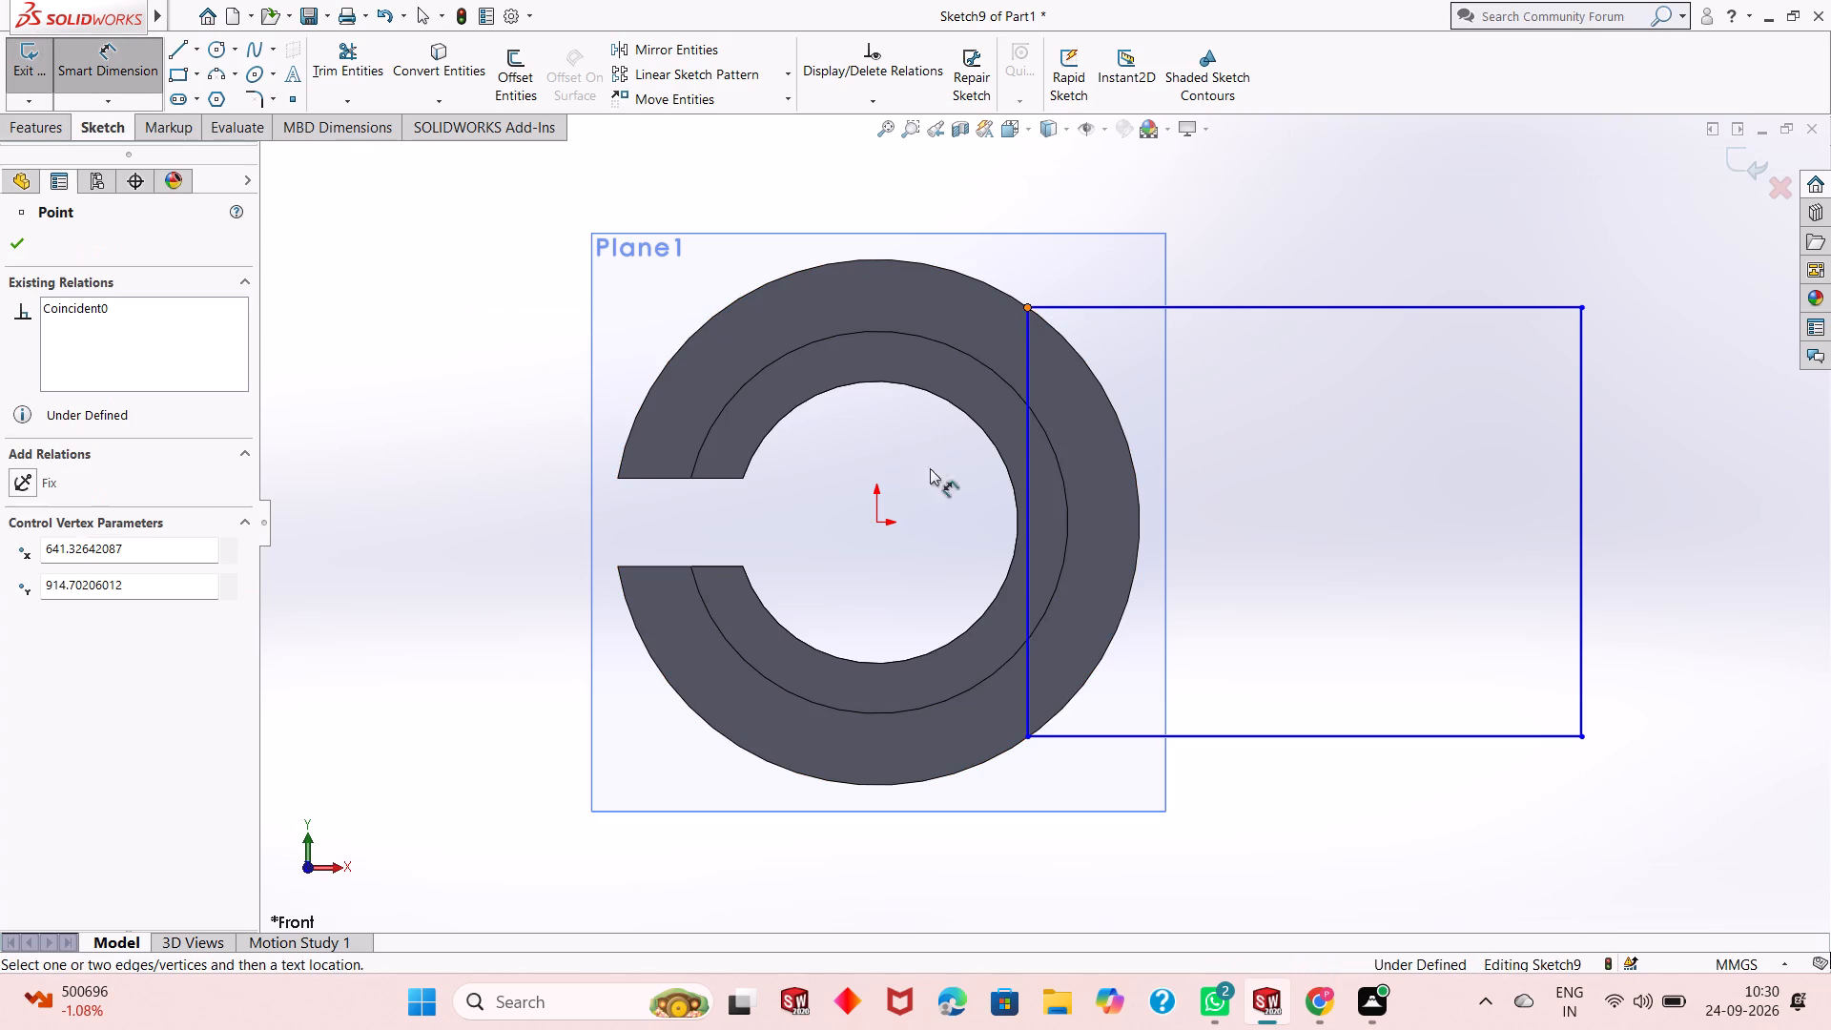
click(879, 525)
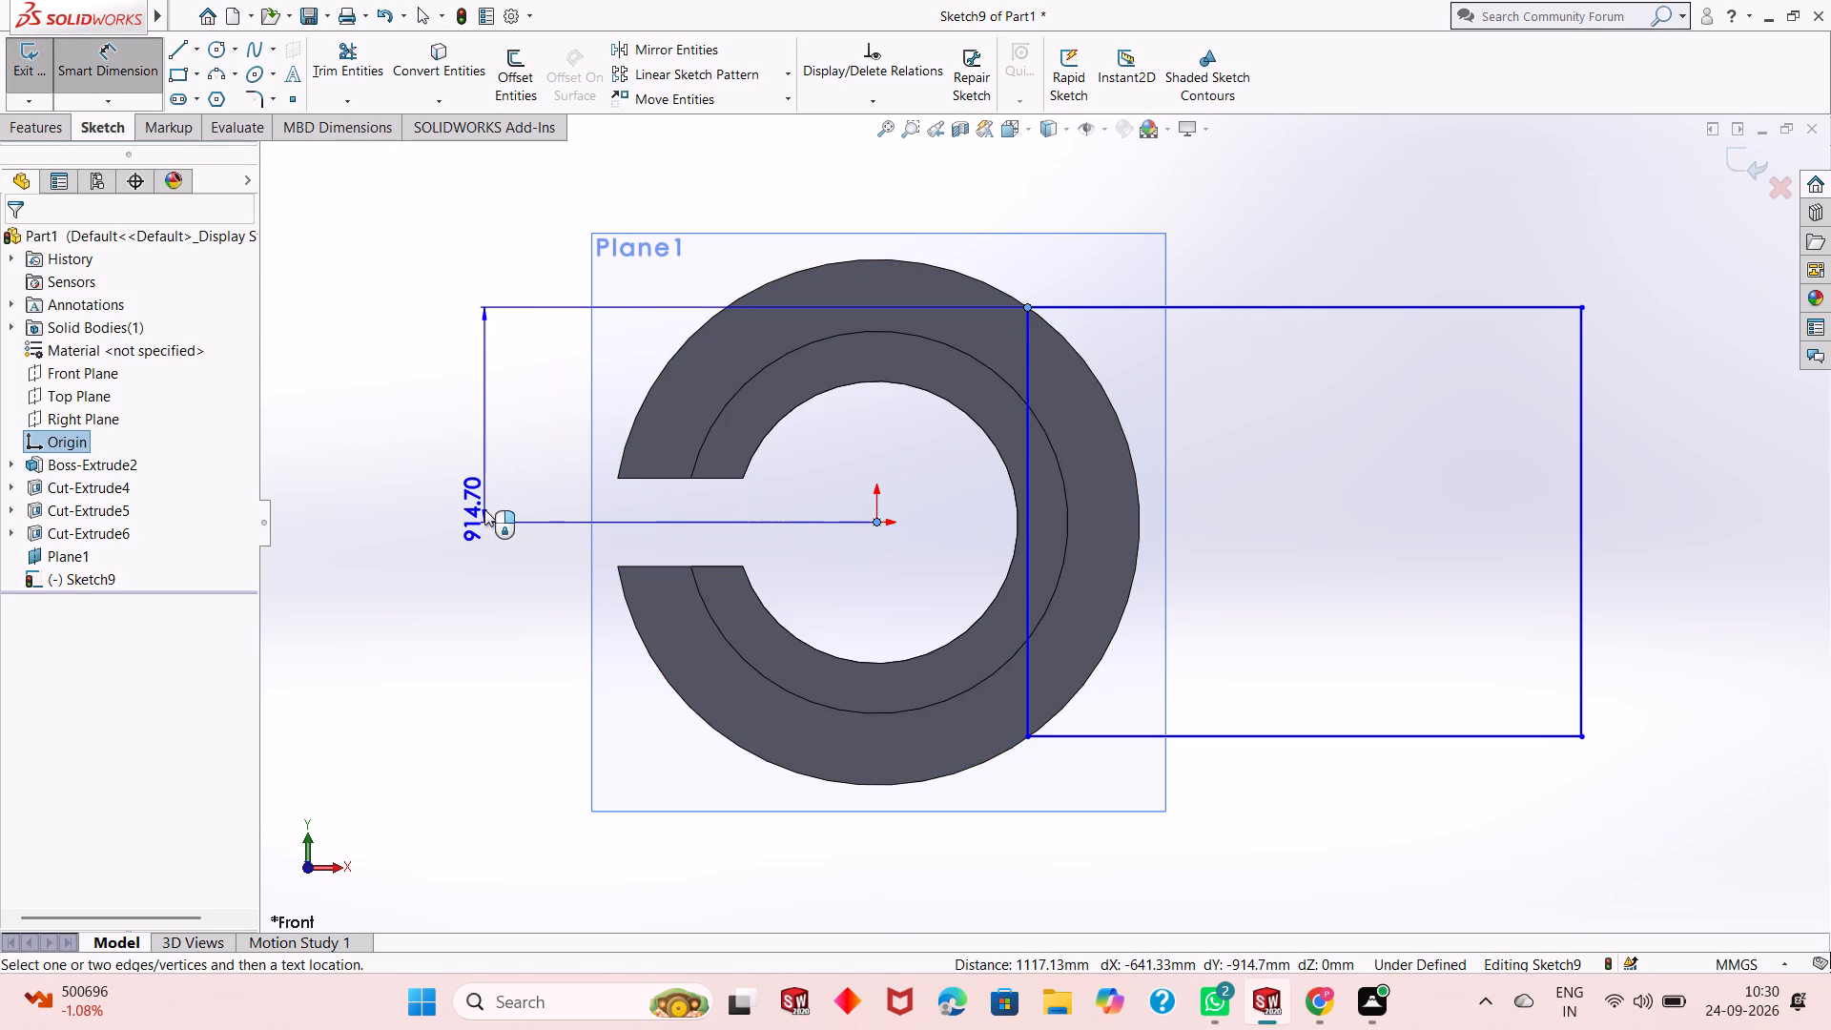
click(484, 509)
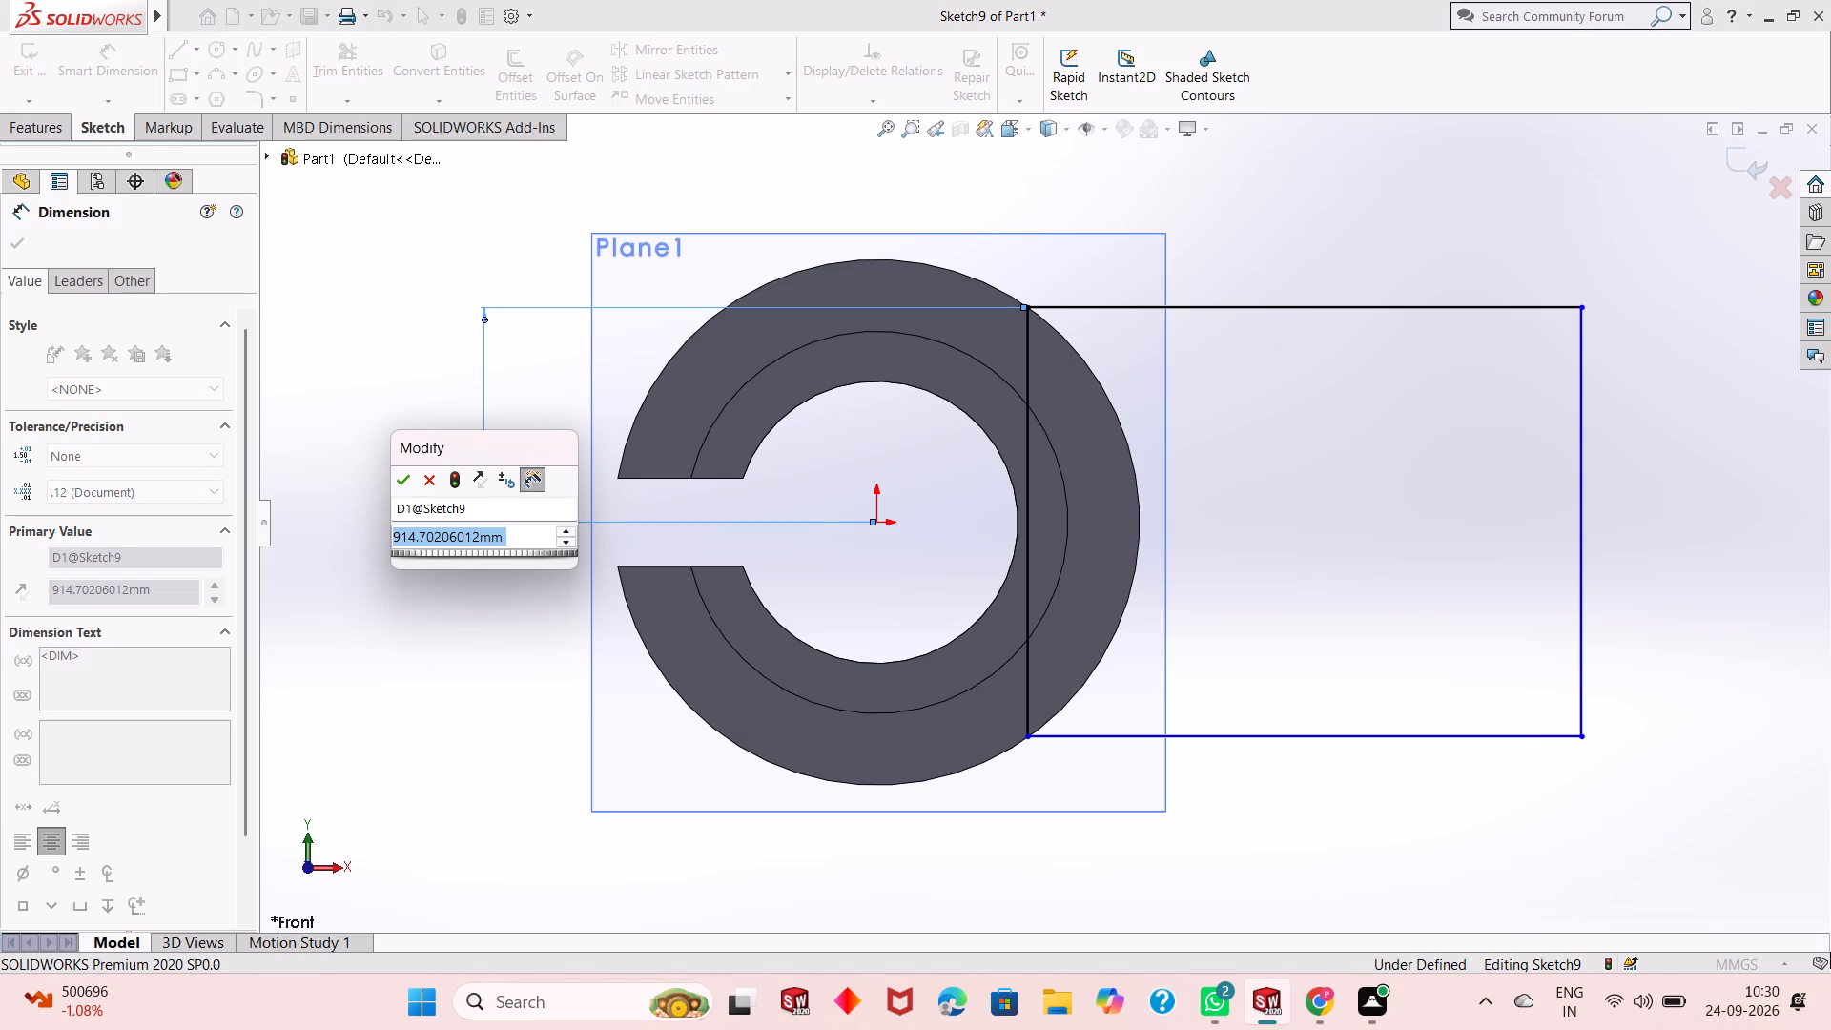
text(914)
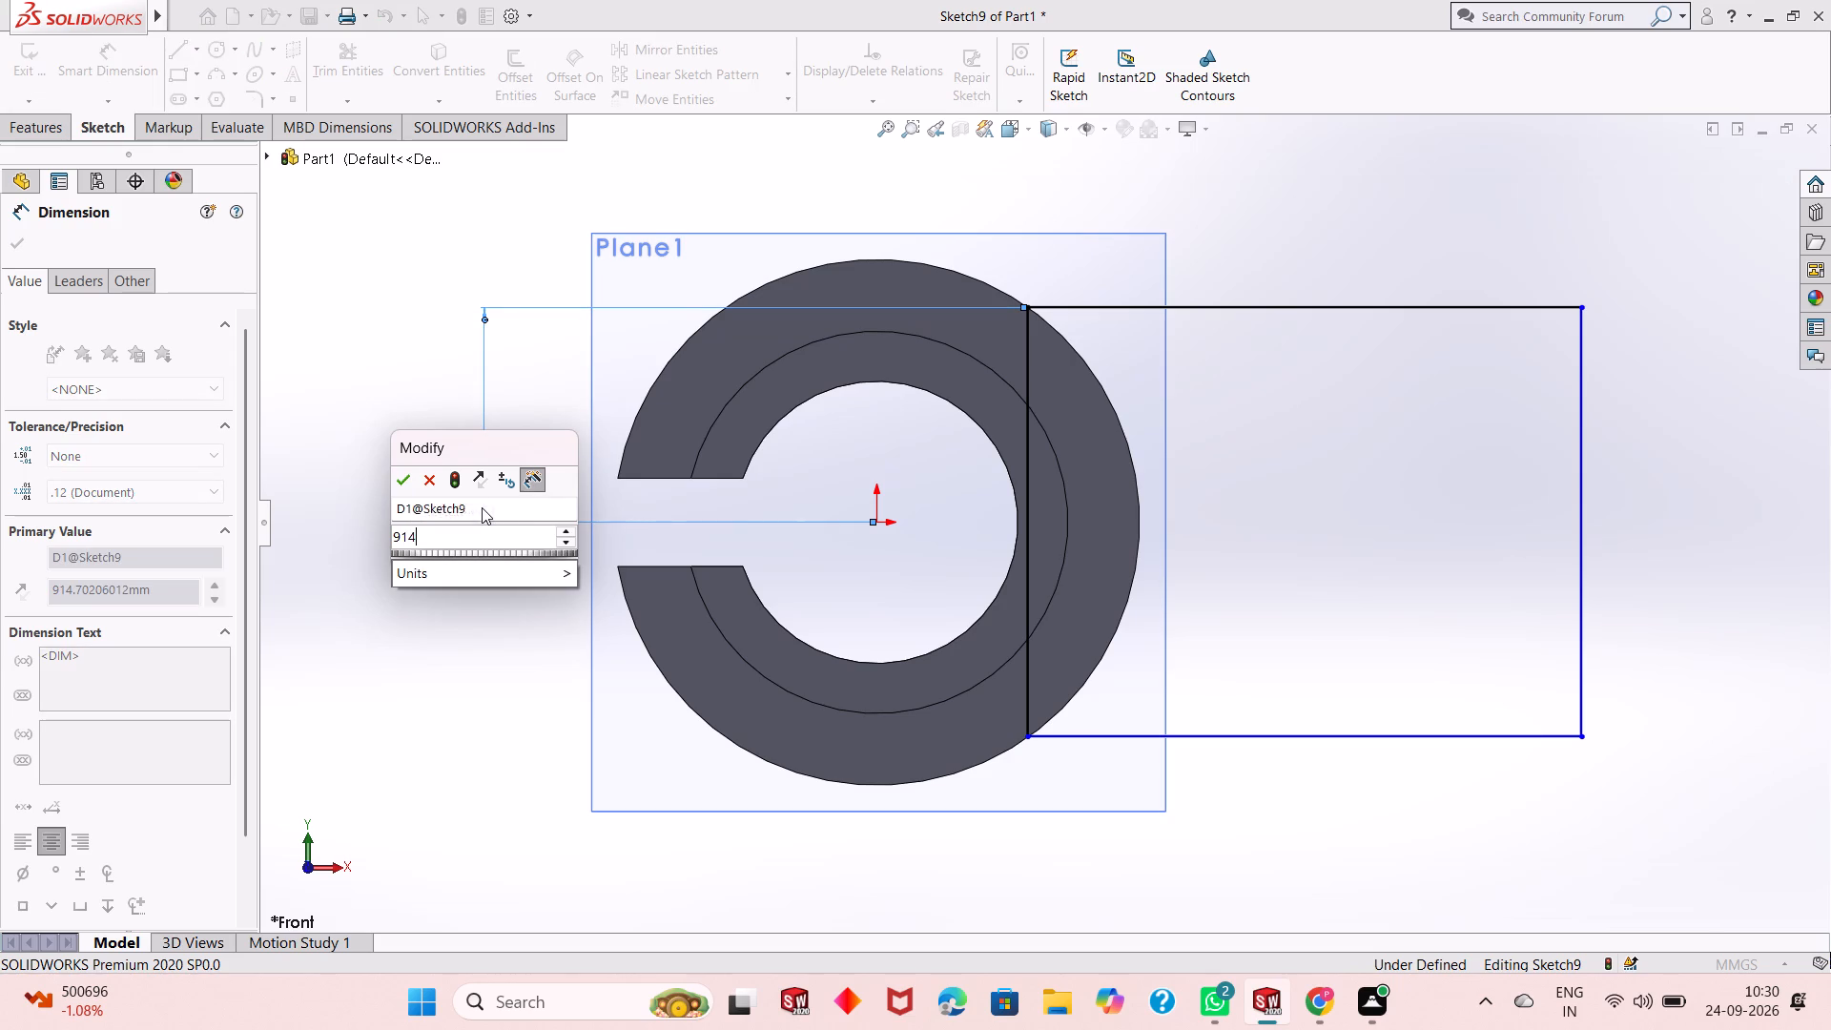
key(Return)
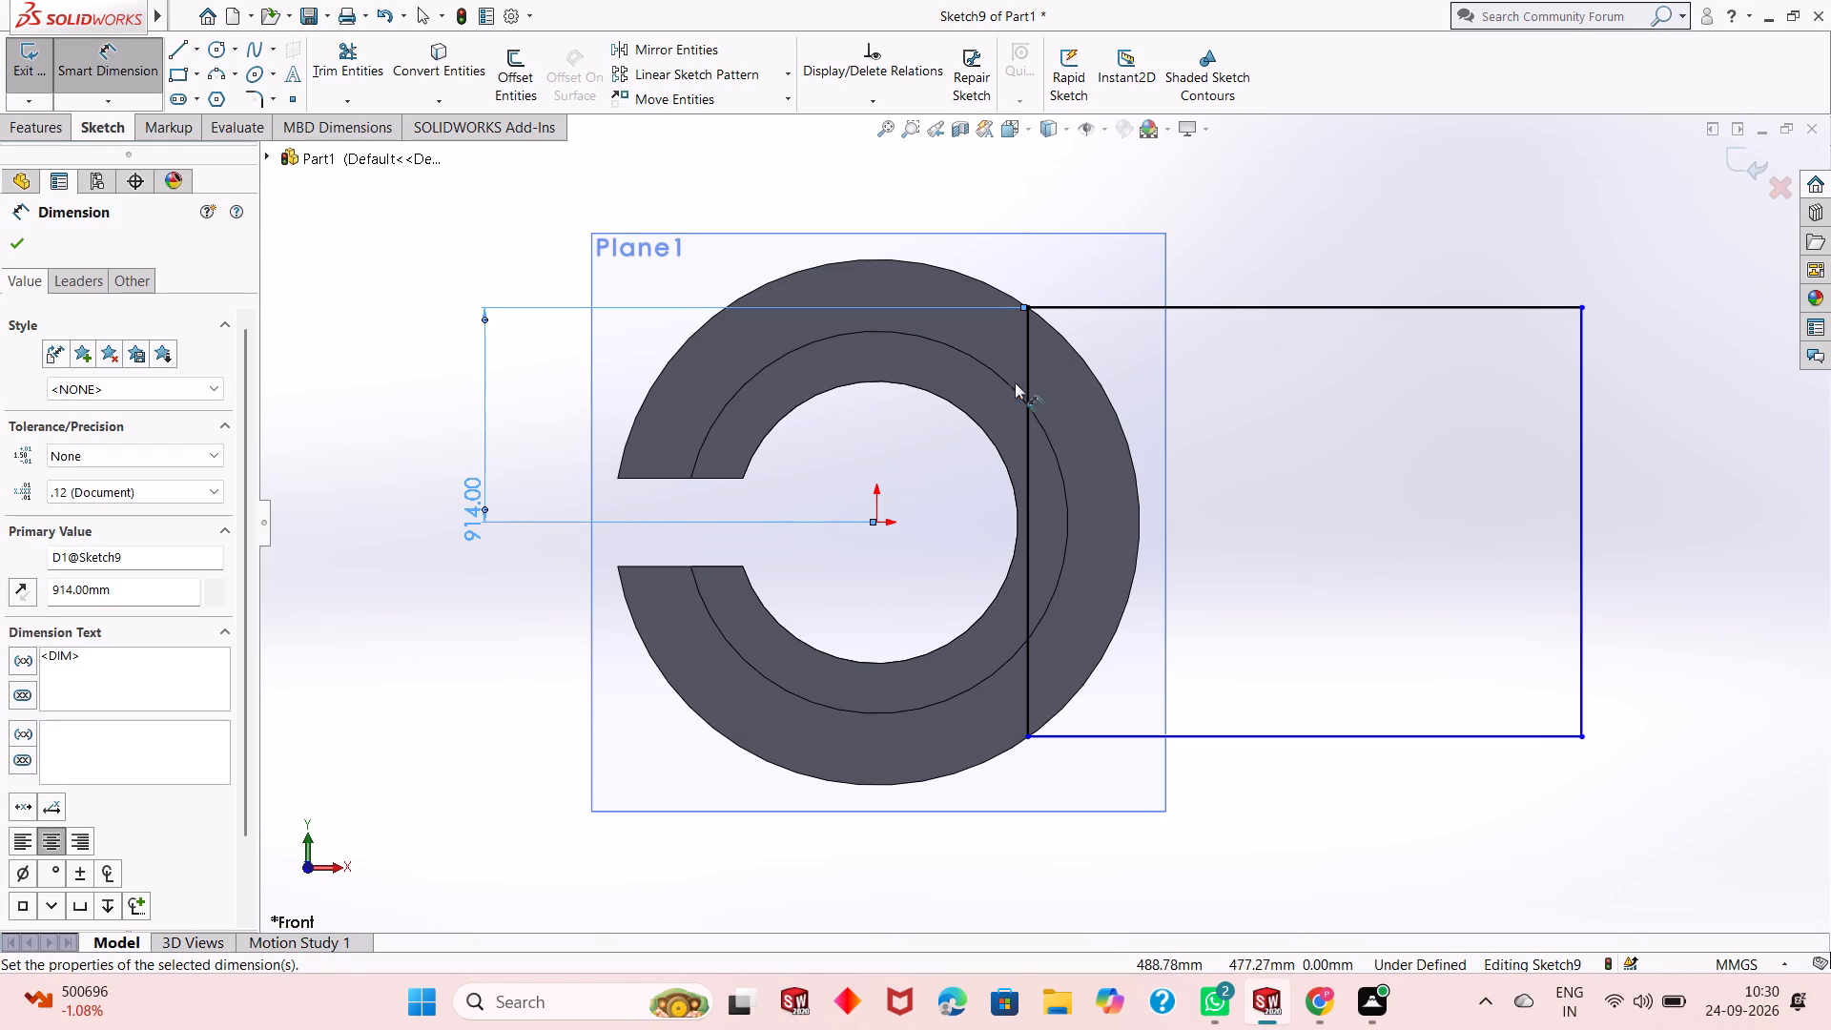
Examine closely how the rectangle's upper inner corner meets the ring's outer edge.
scroll(1002, 335, down, 11)
scroll(1087, 425, down, 8)
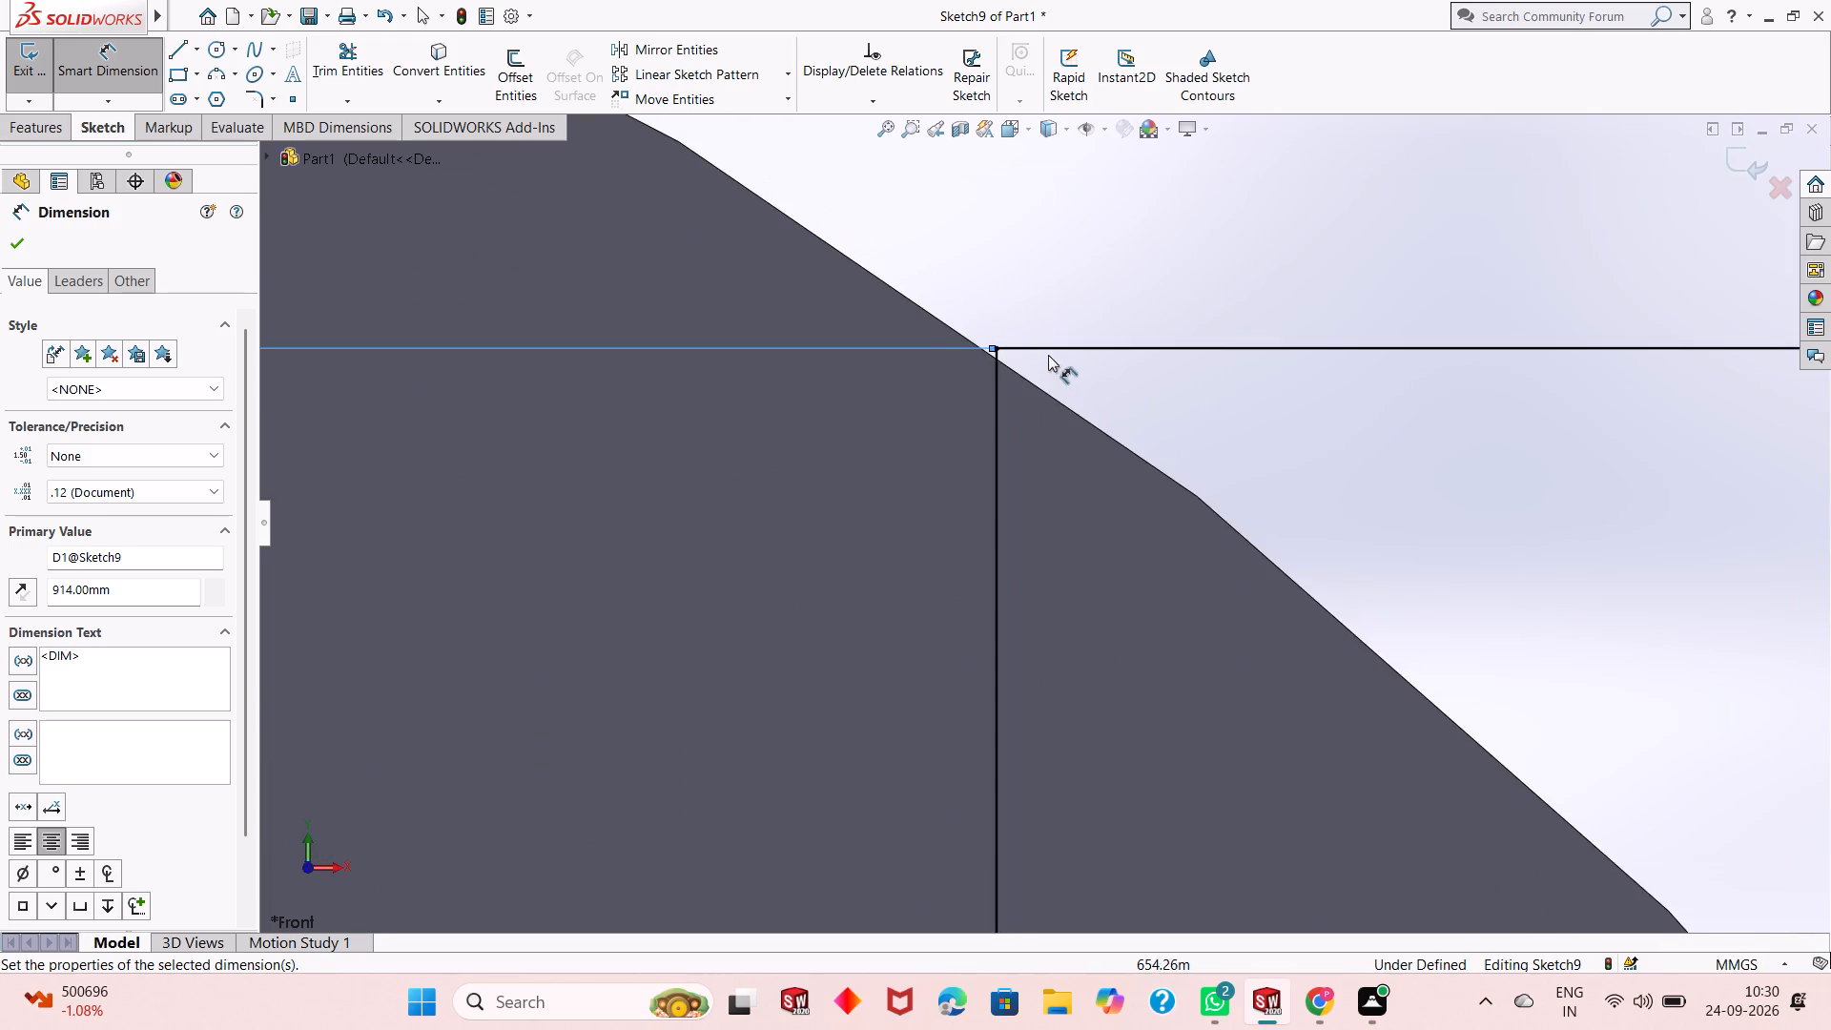
scroll(1048, 355, down, 4)
scroll(974, 399, down, 4)
scroll(1021, 464, up, 14)
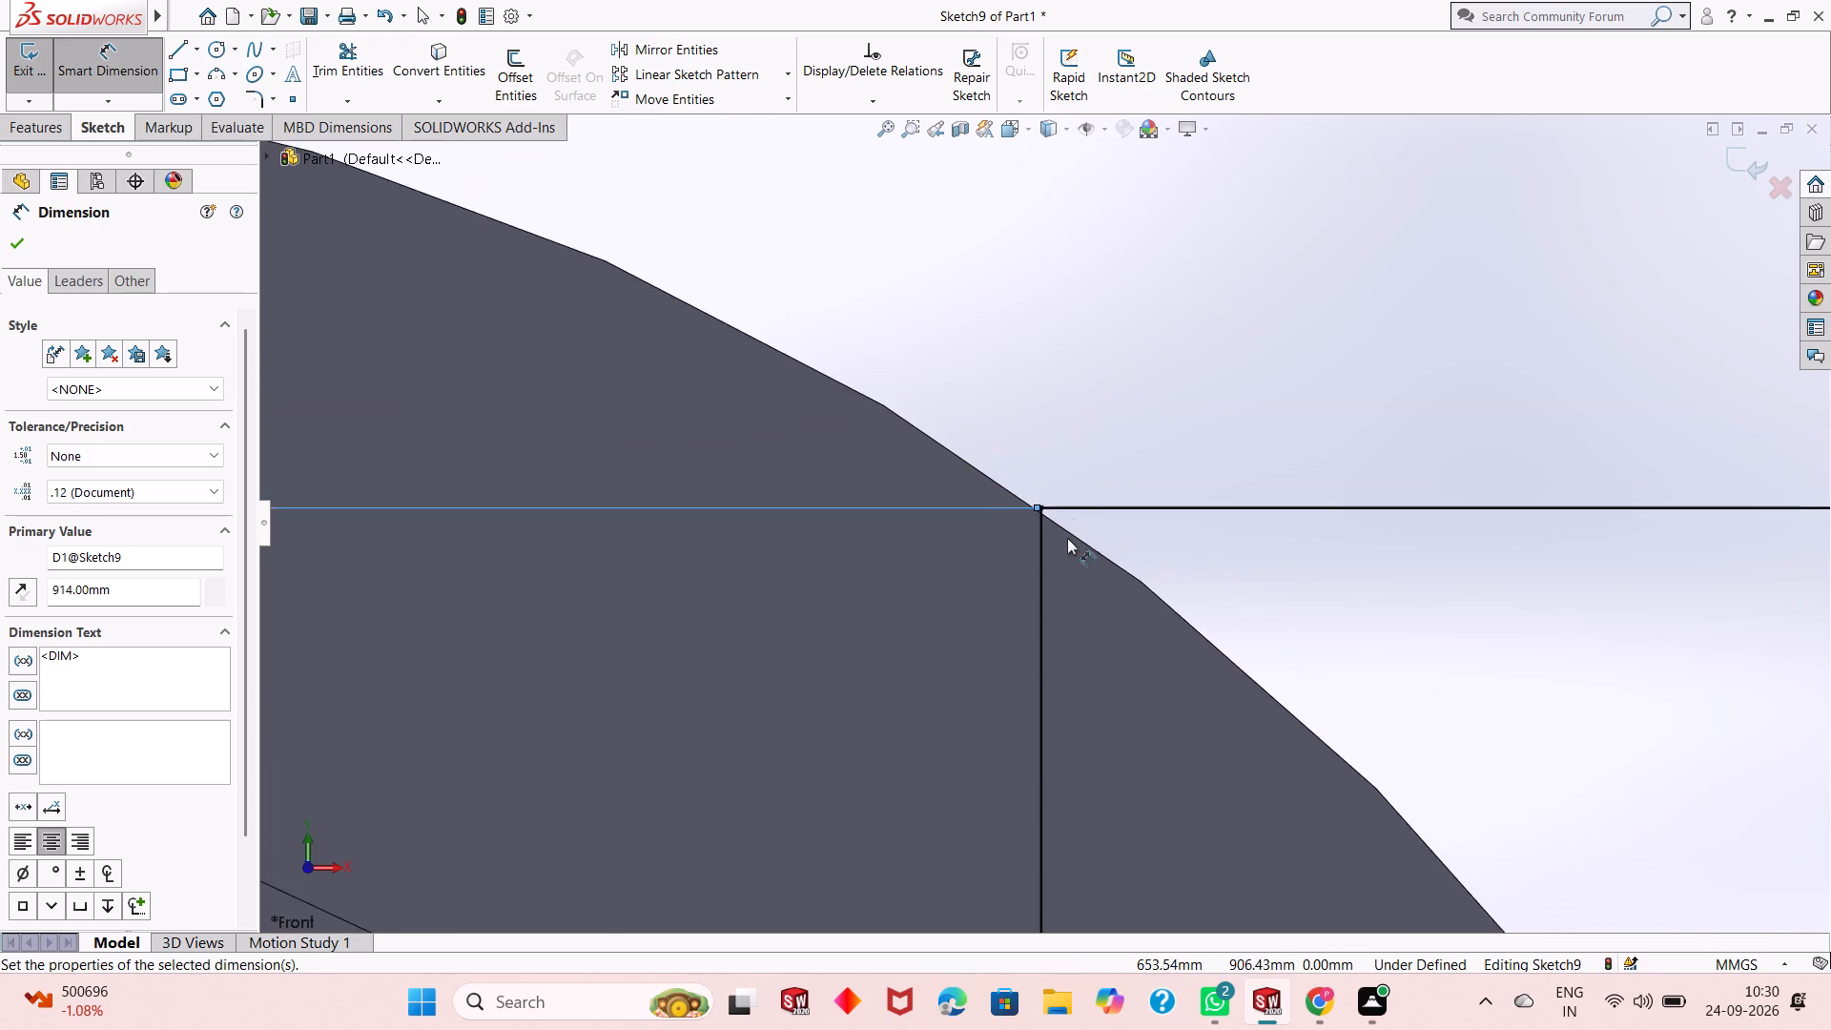
scroll(1067, 538, up, 13)
scroll(1051, 539, down, 4)
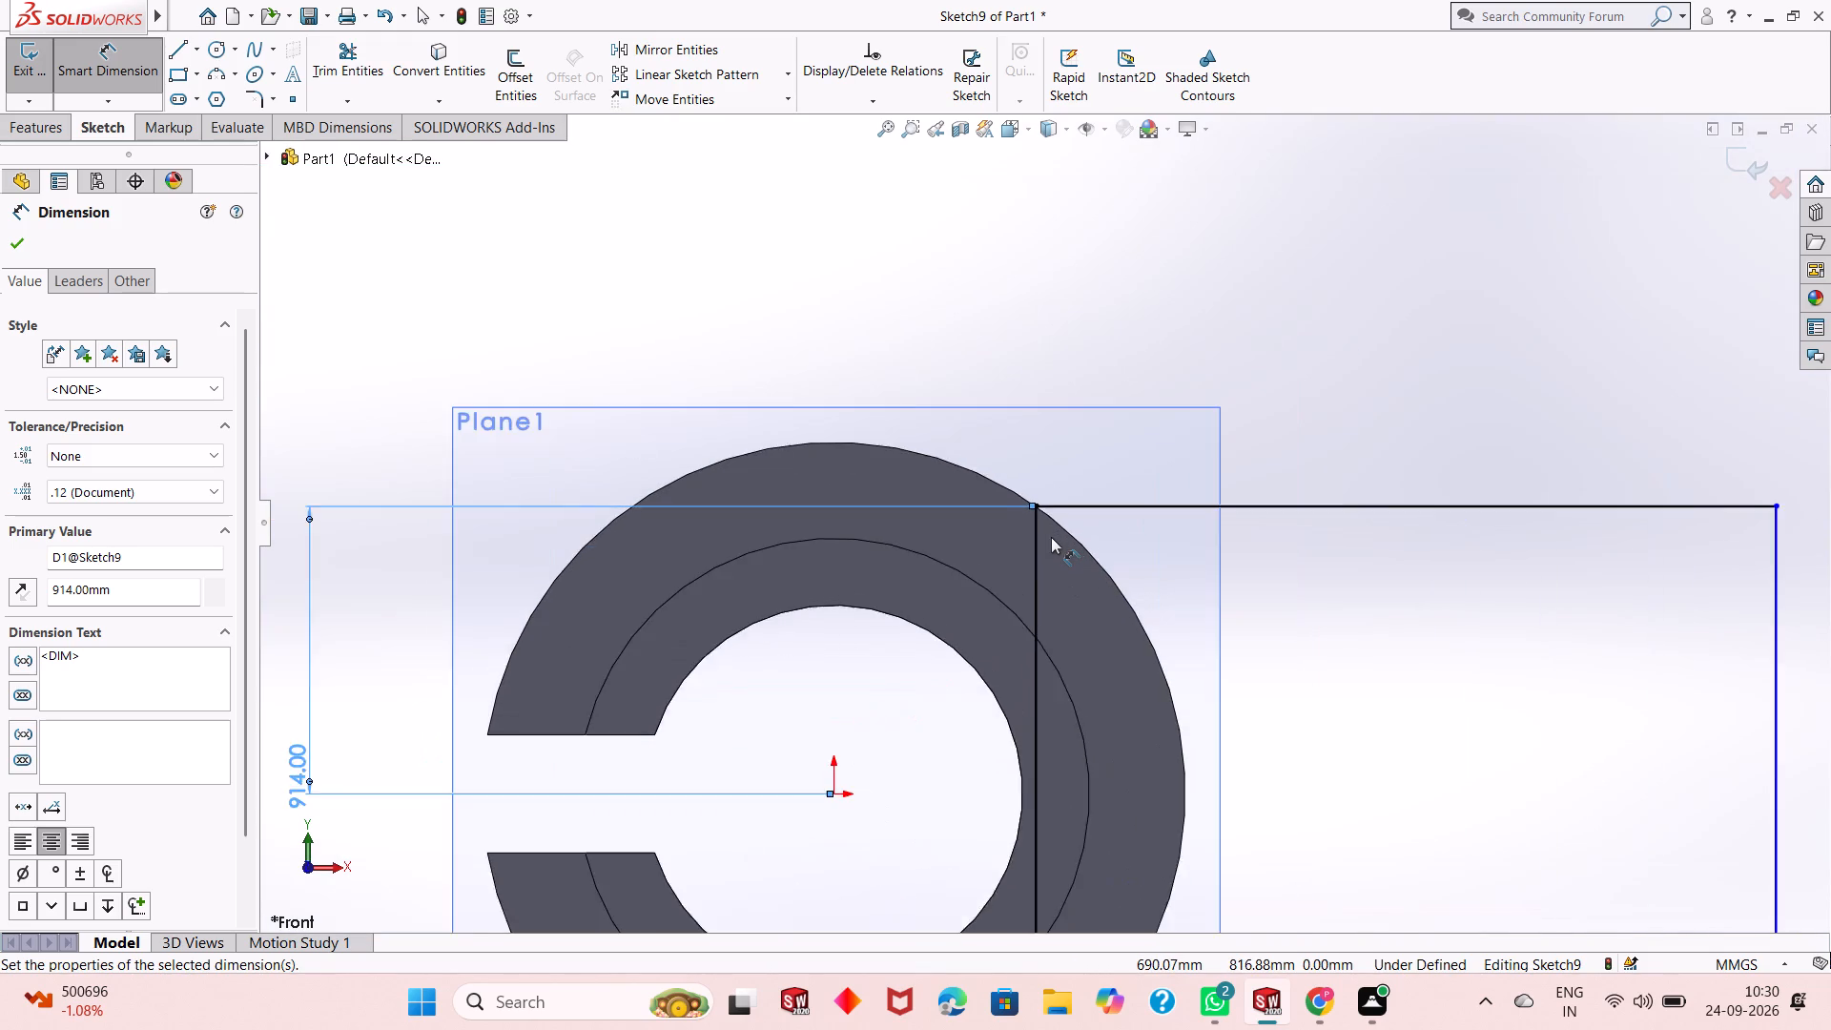
scroll(1051, 537, down, 10)
scroll(976, 401, down, 9)
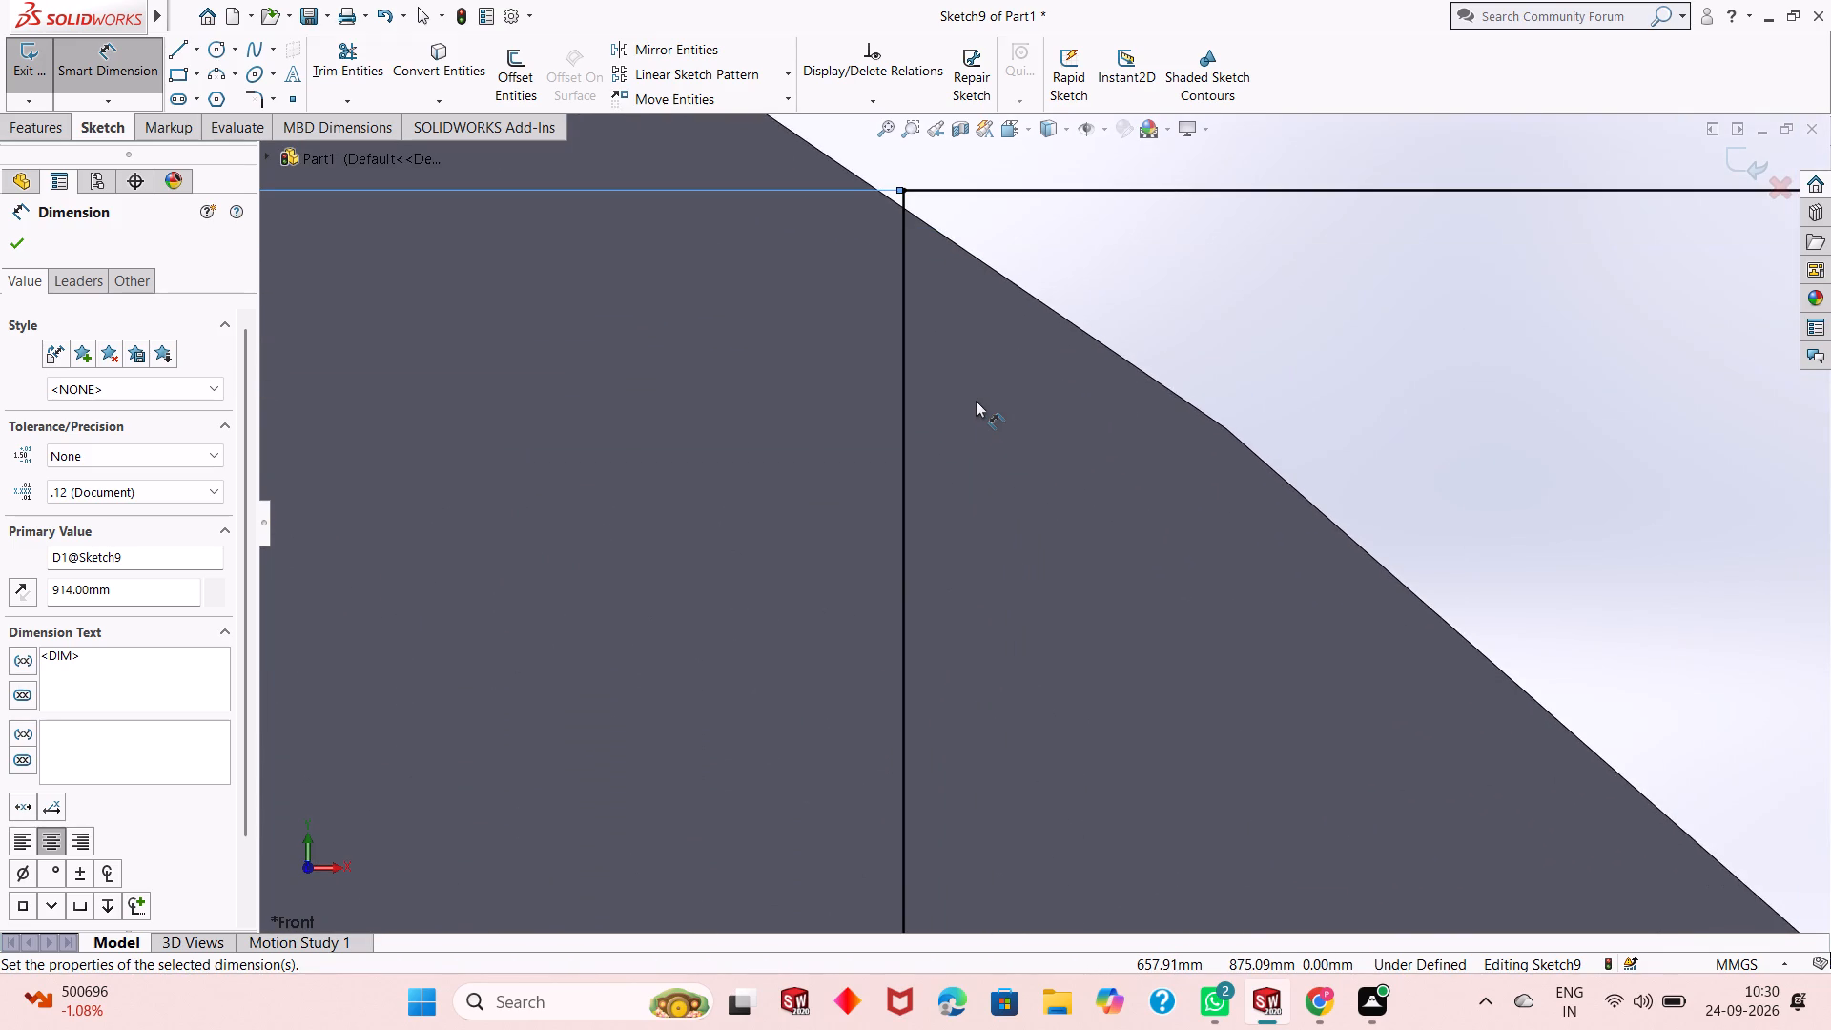
scroll(976, 401, up, 19)
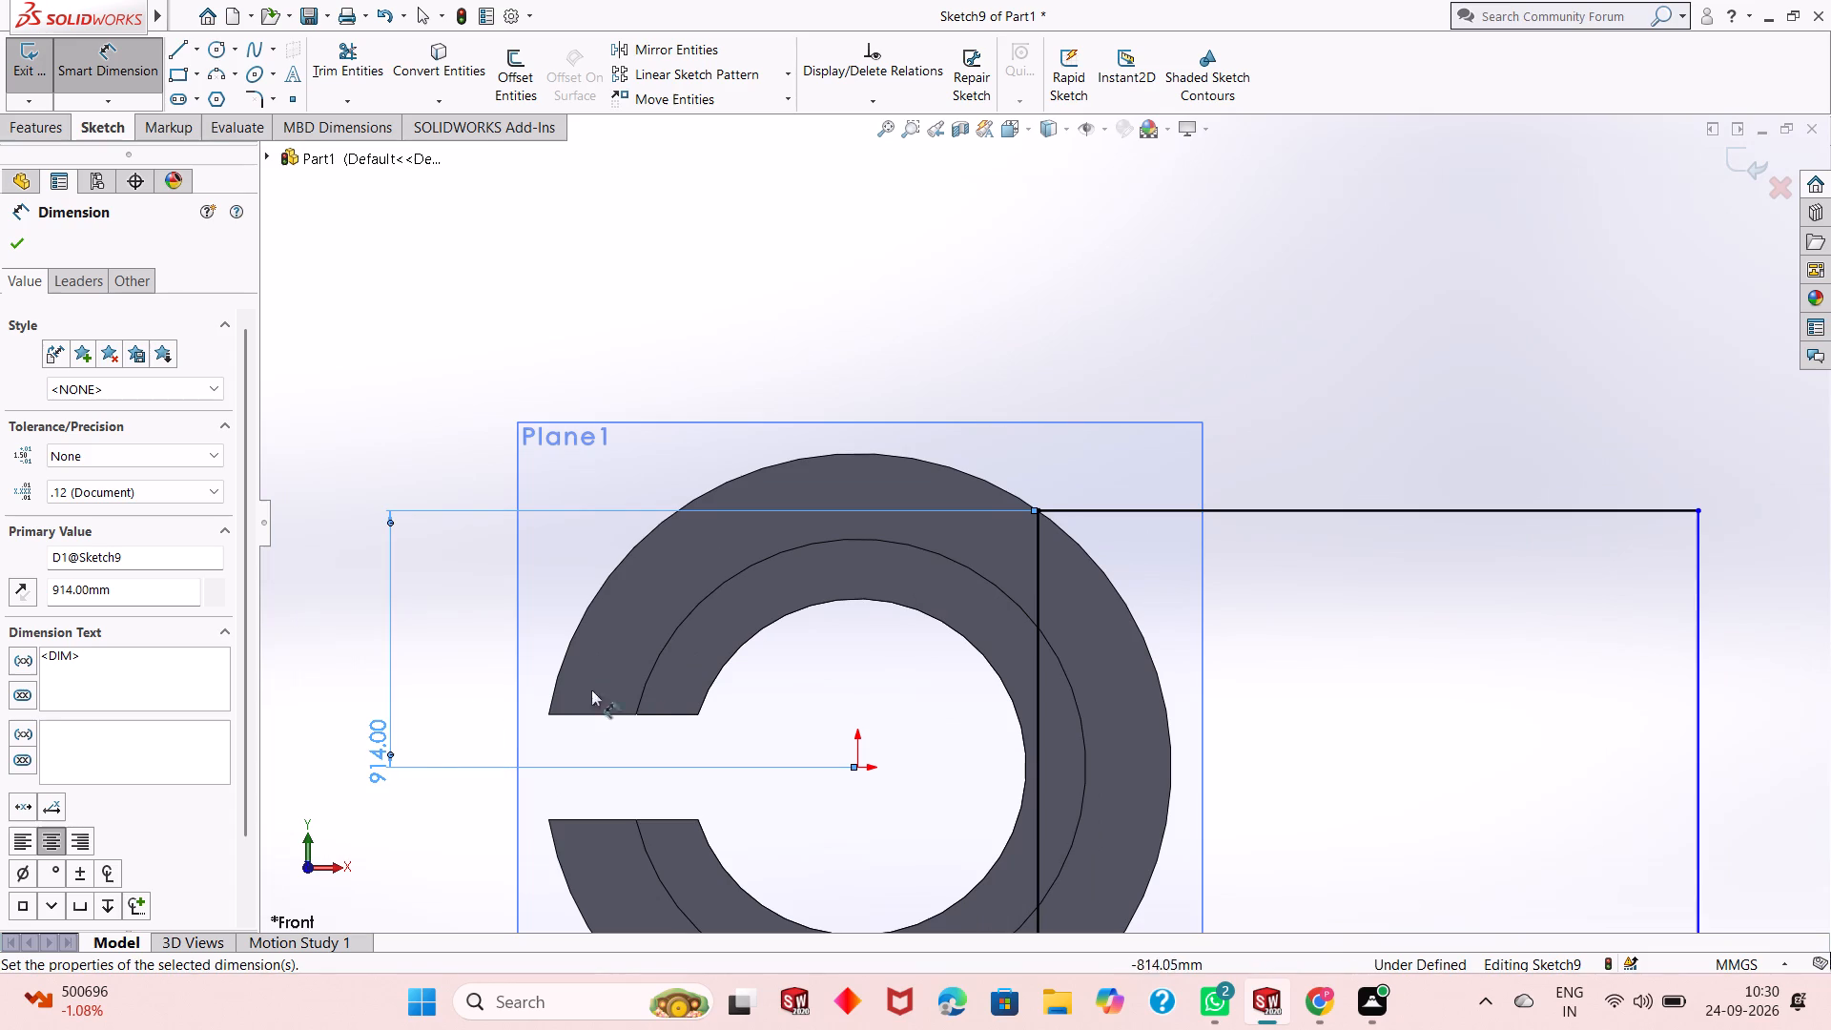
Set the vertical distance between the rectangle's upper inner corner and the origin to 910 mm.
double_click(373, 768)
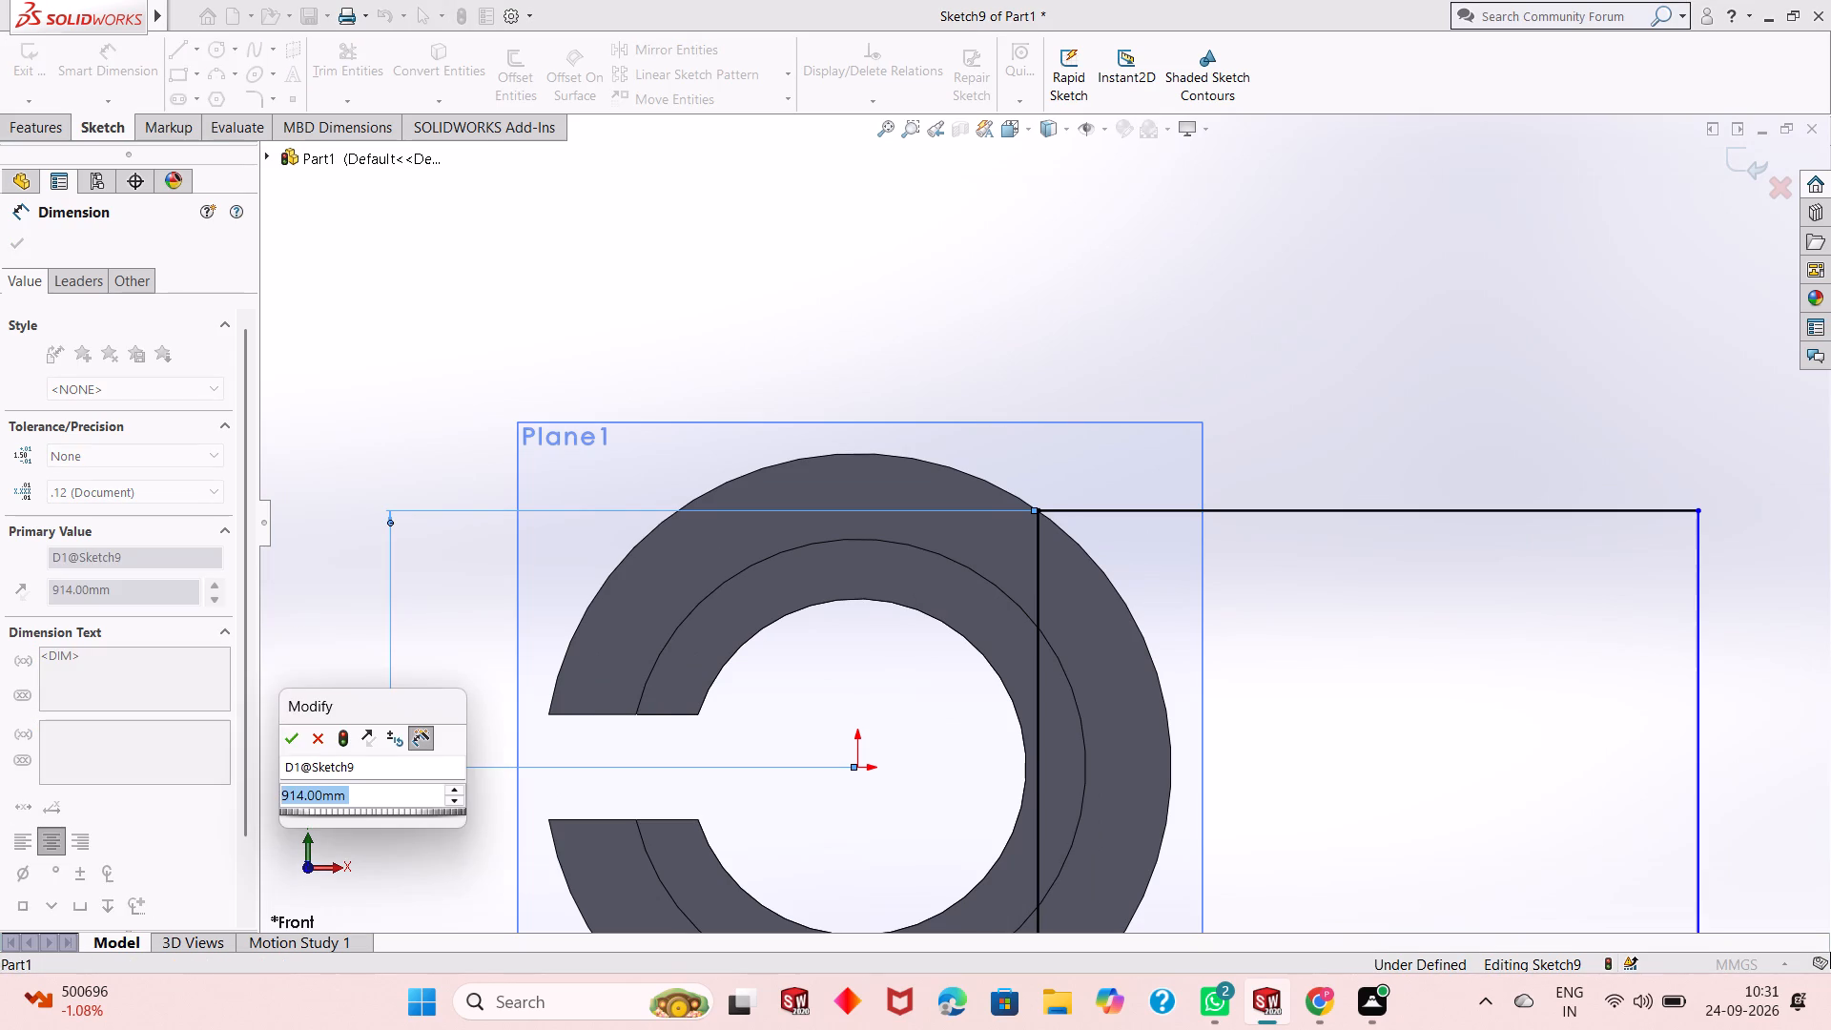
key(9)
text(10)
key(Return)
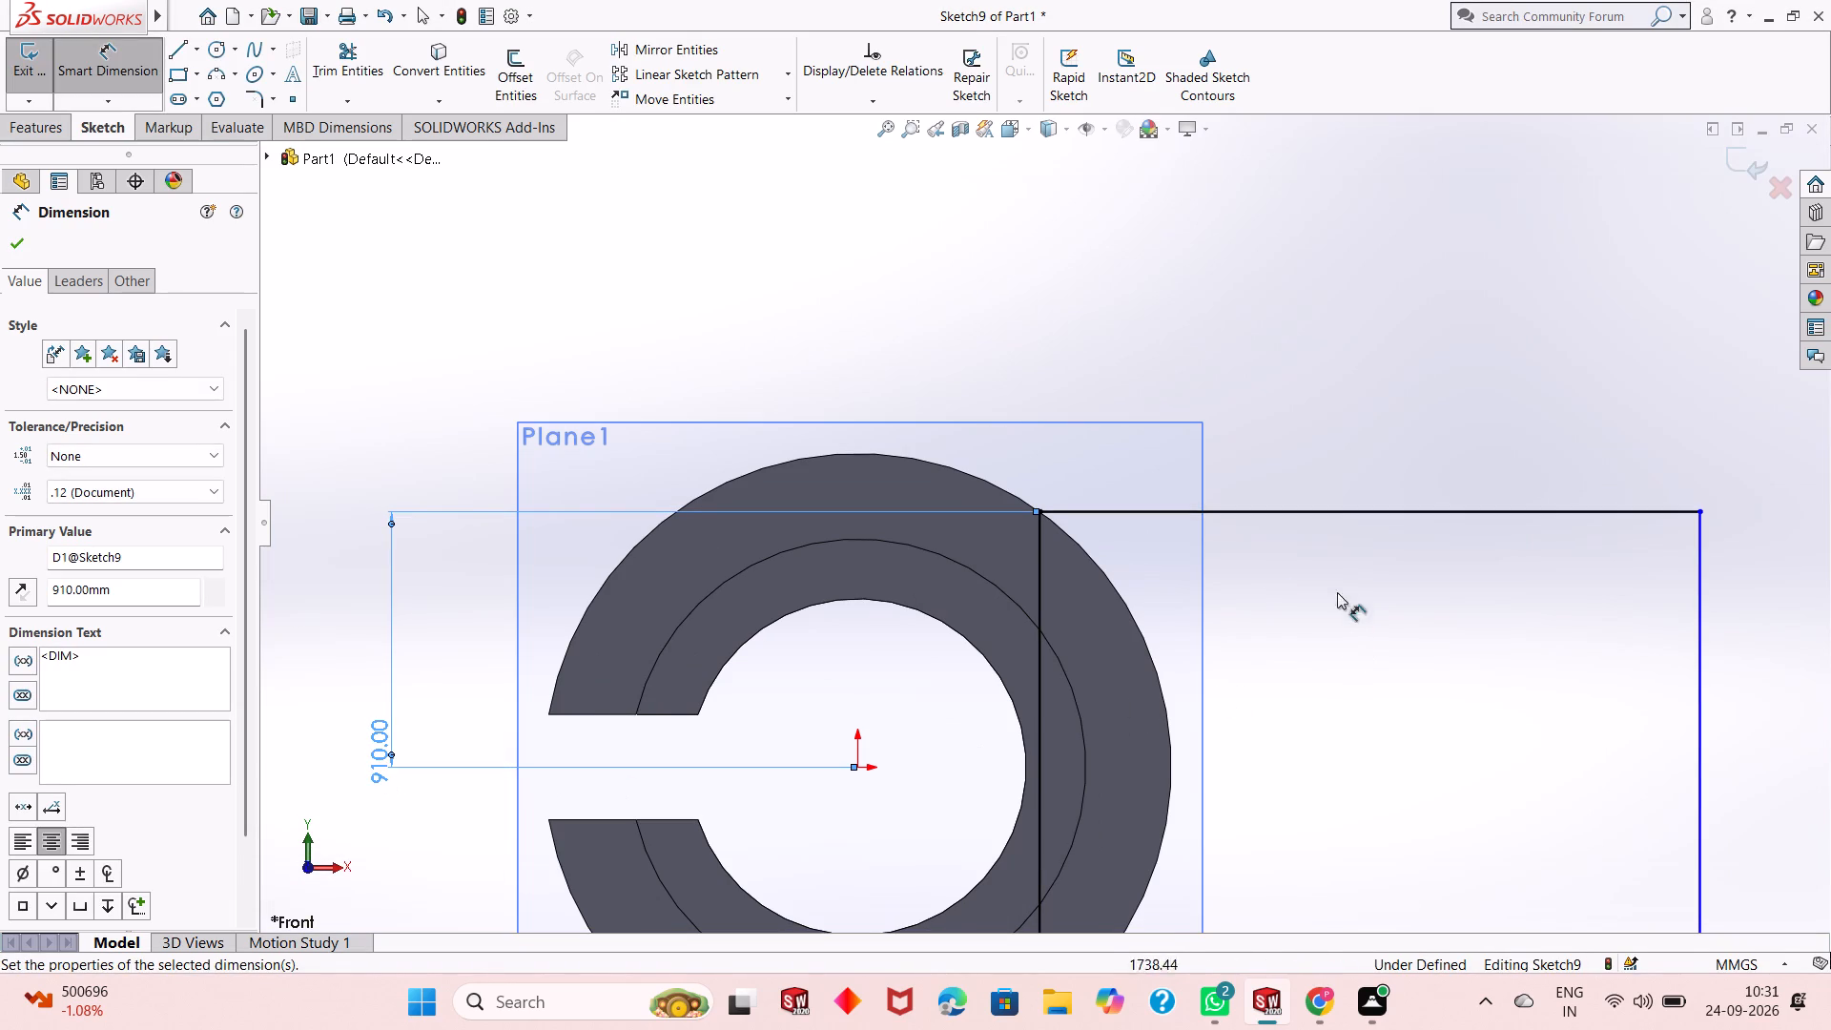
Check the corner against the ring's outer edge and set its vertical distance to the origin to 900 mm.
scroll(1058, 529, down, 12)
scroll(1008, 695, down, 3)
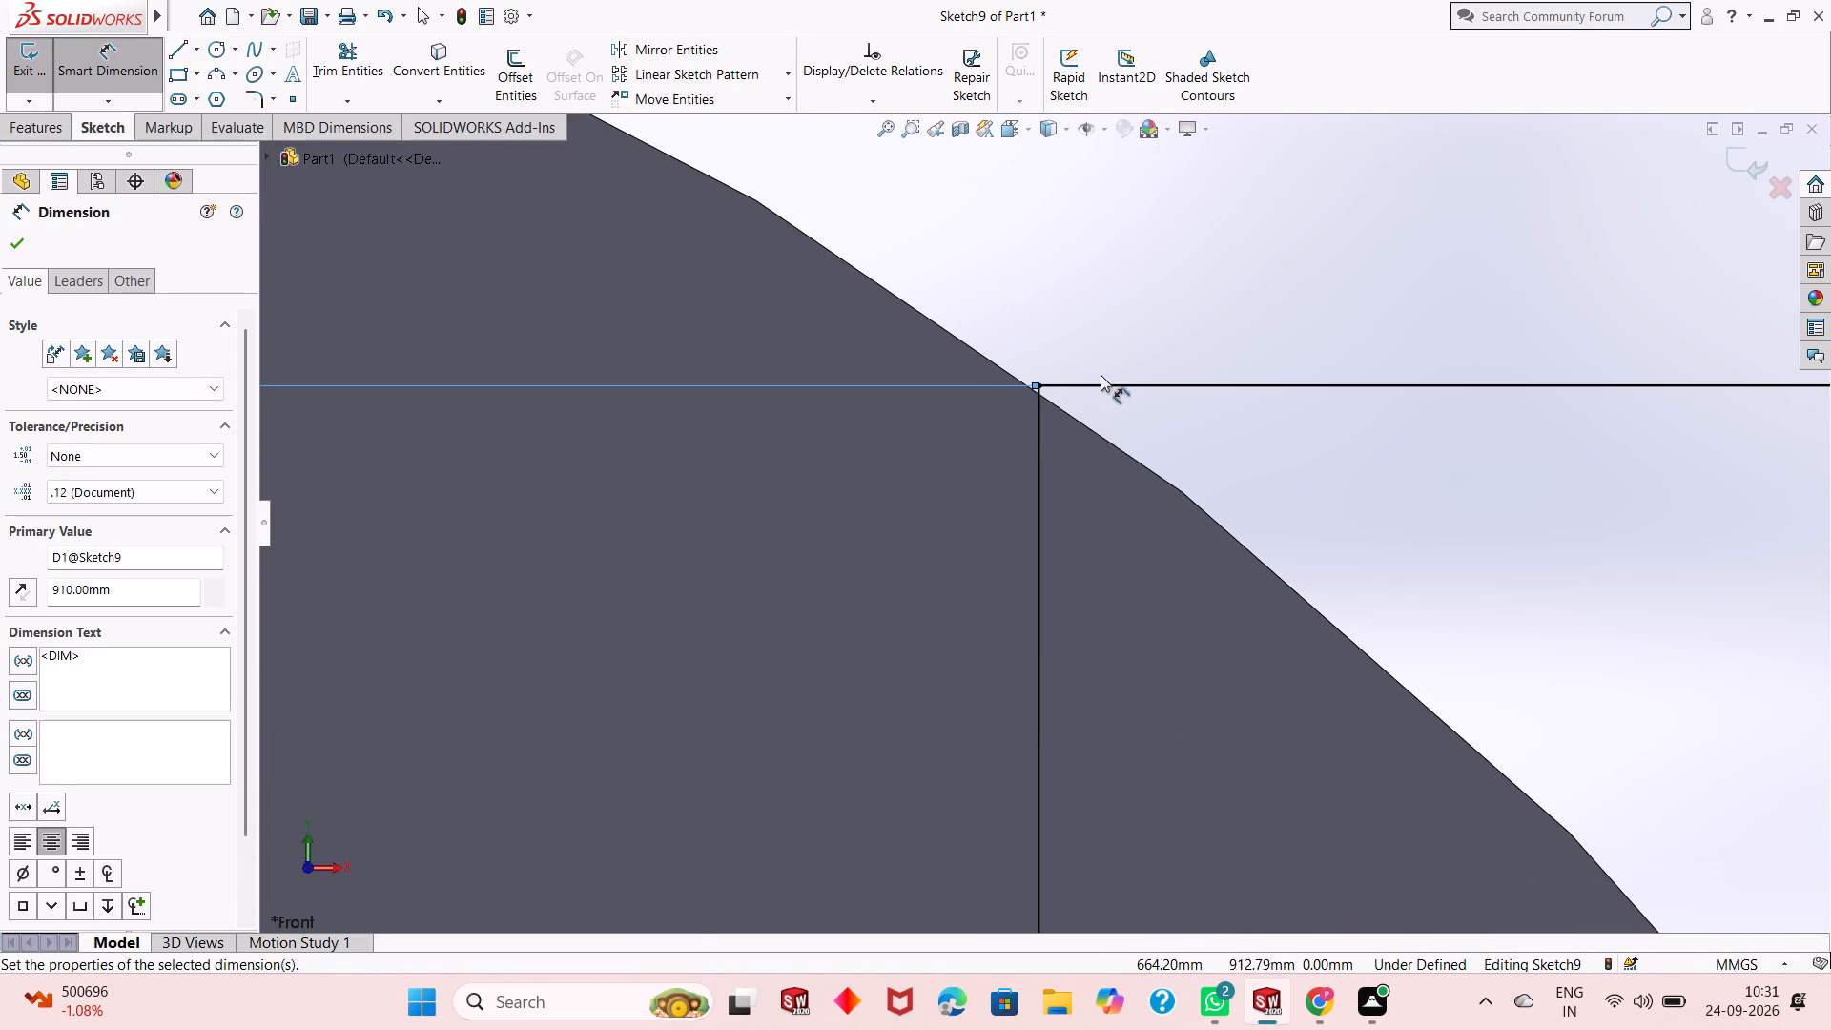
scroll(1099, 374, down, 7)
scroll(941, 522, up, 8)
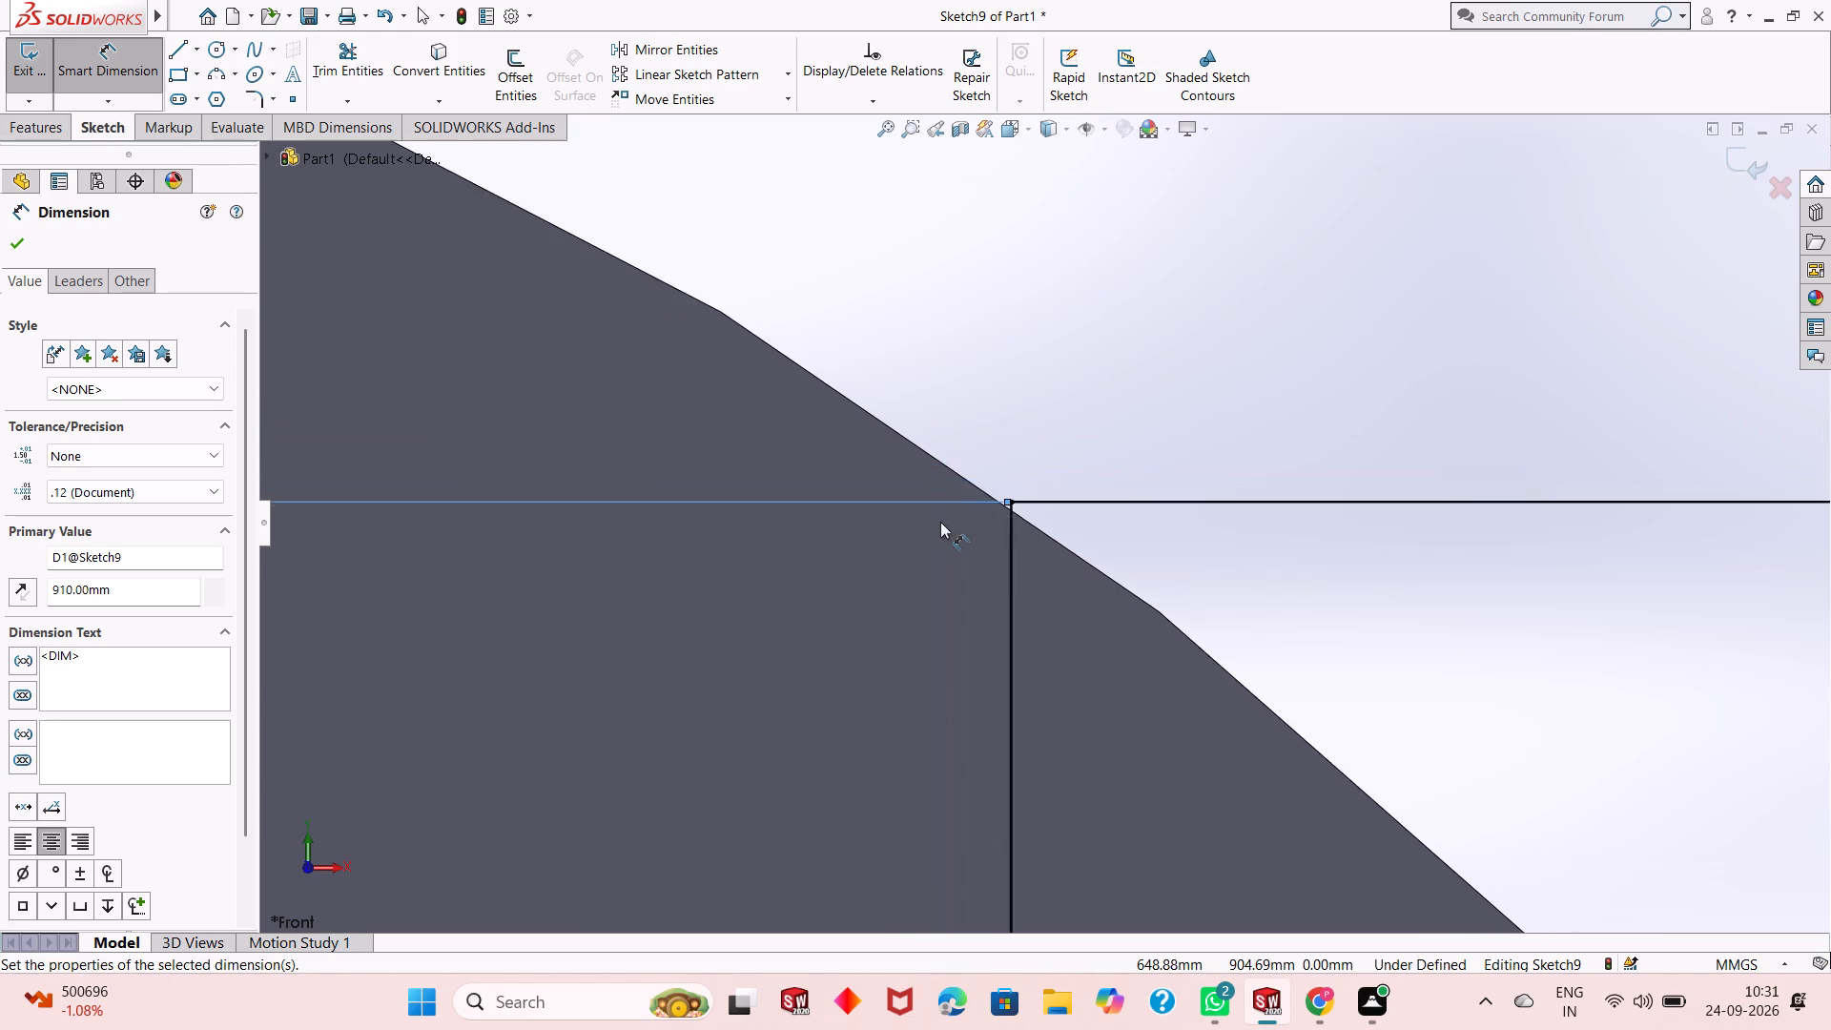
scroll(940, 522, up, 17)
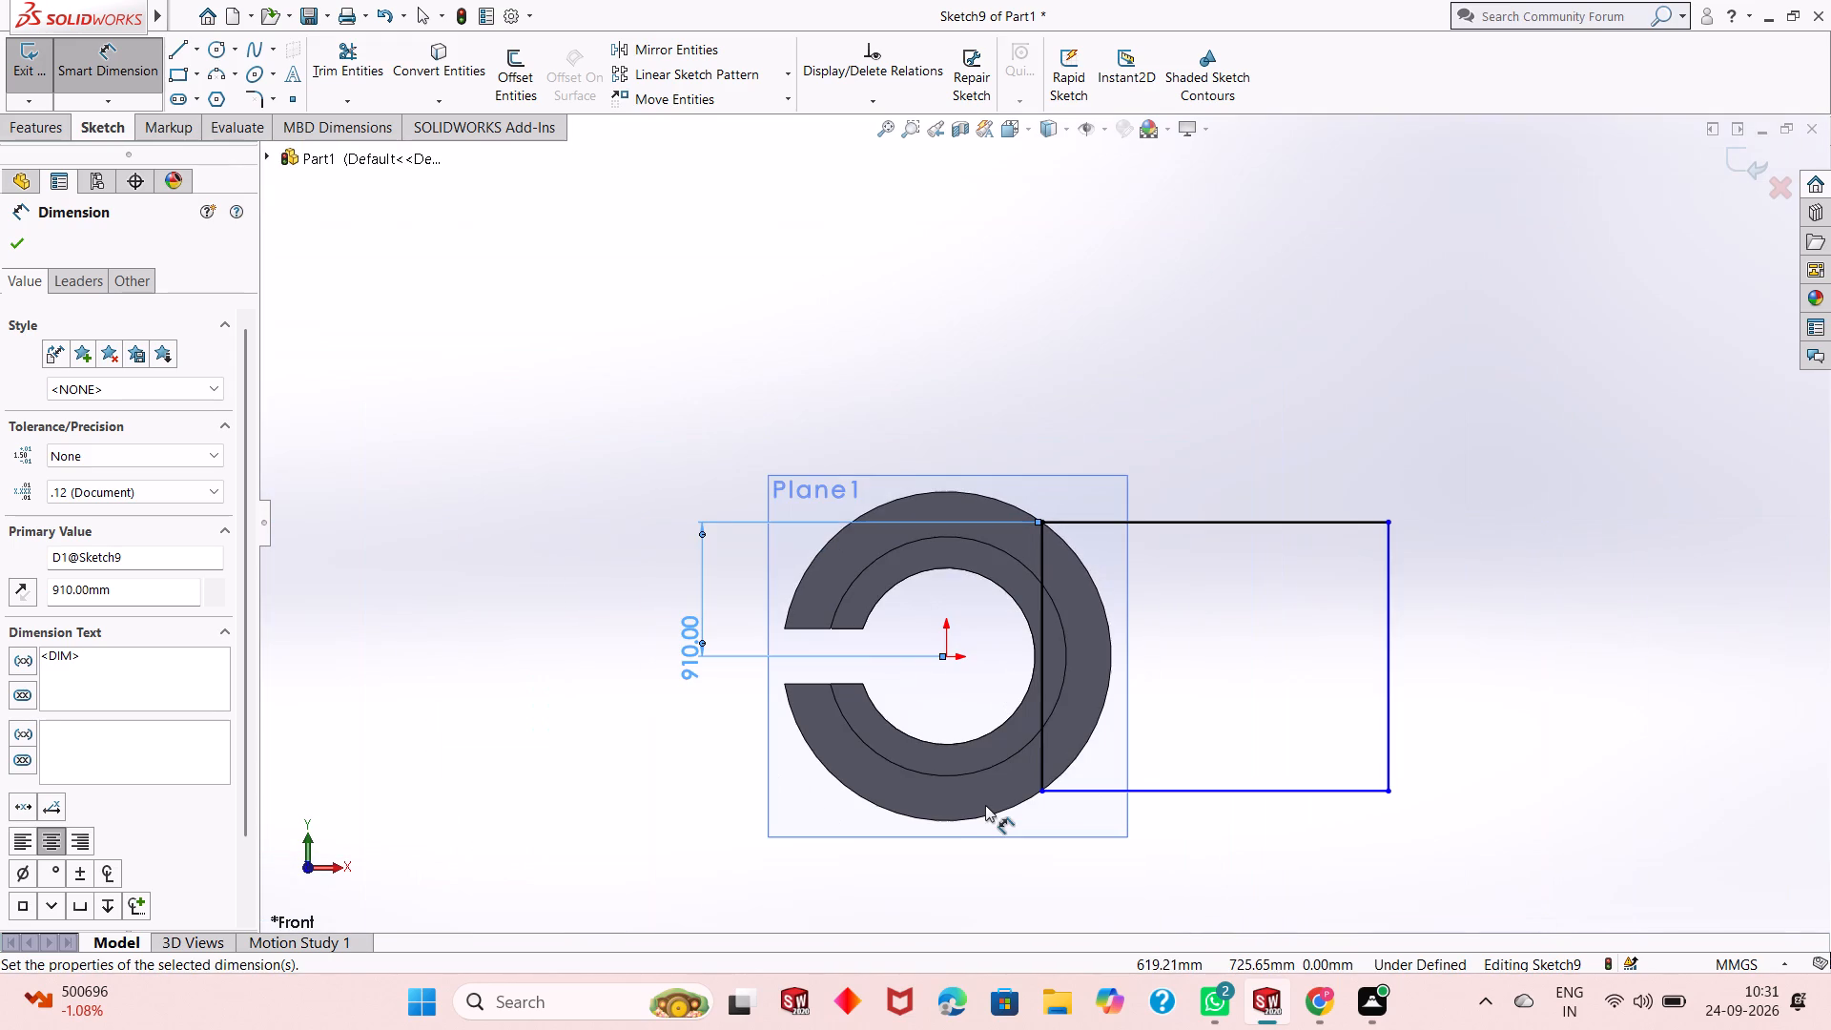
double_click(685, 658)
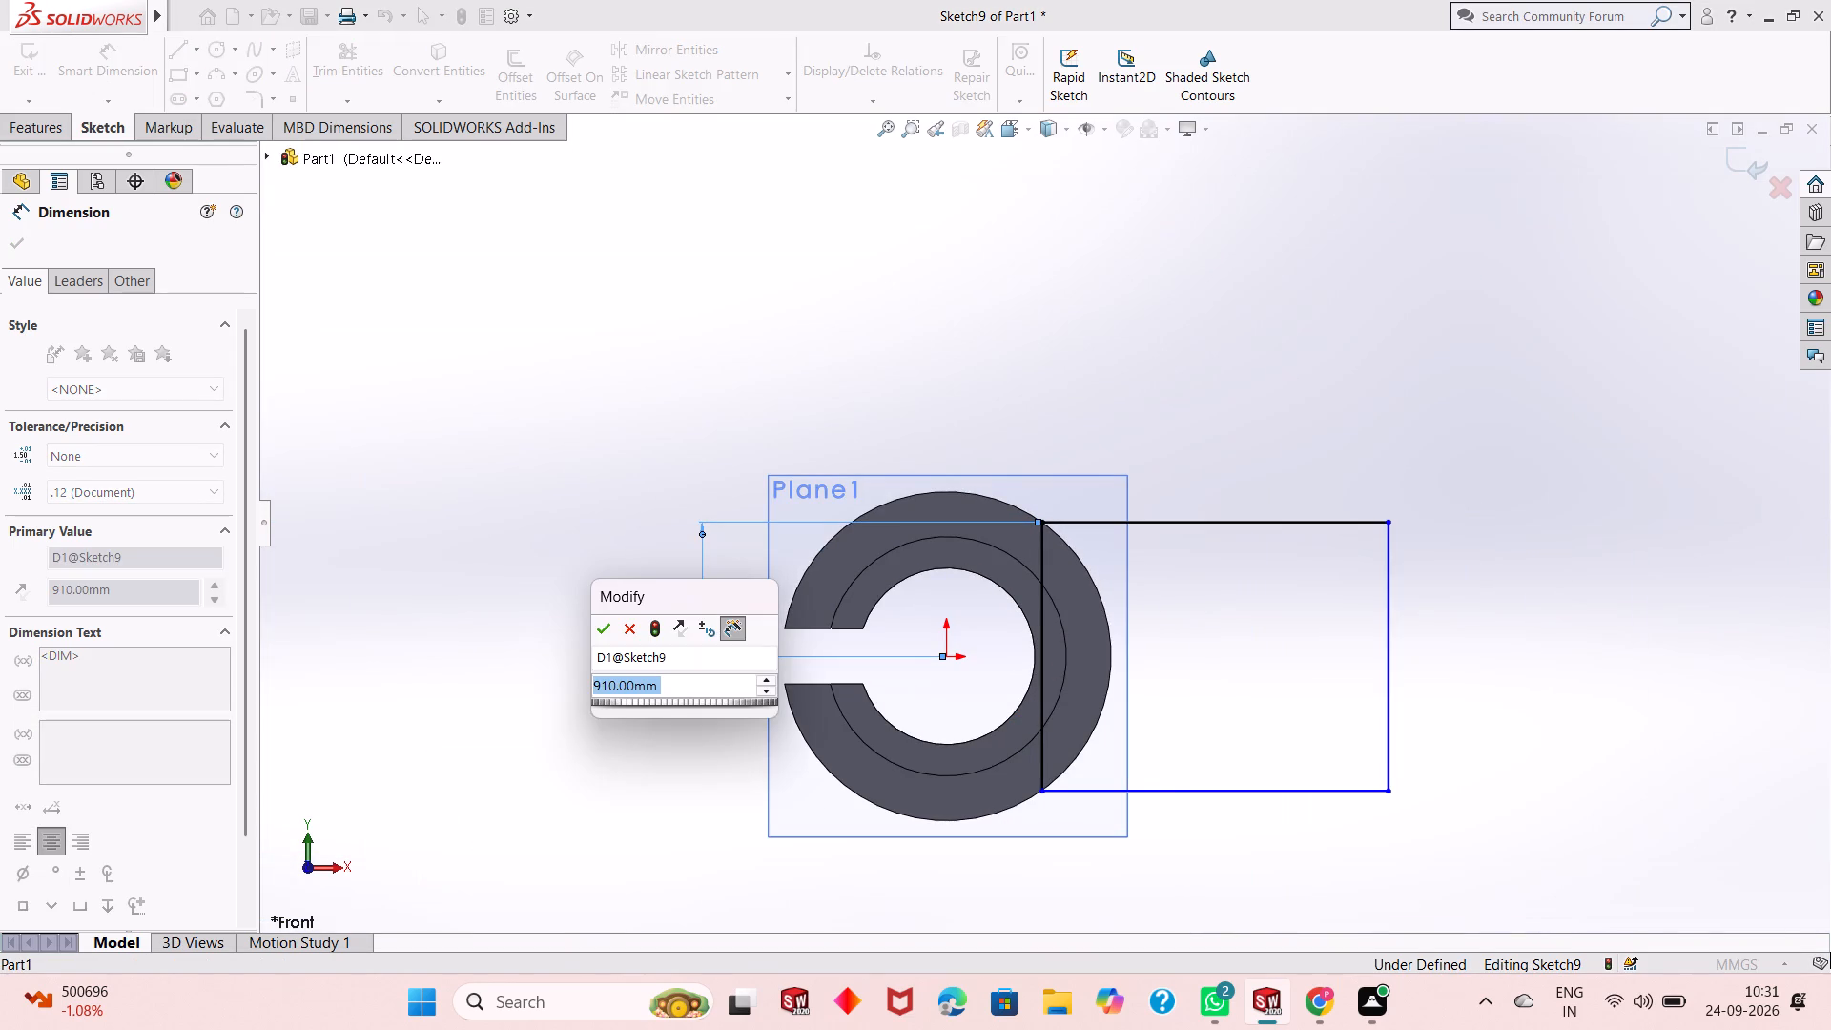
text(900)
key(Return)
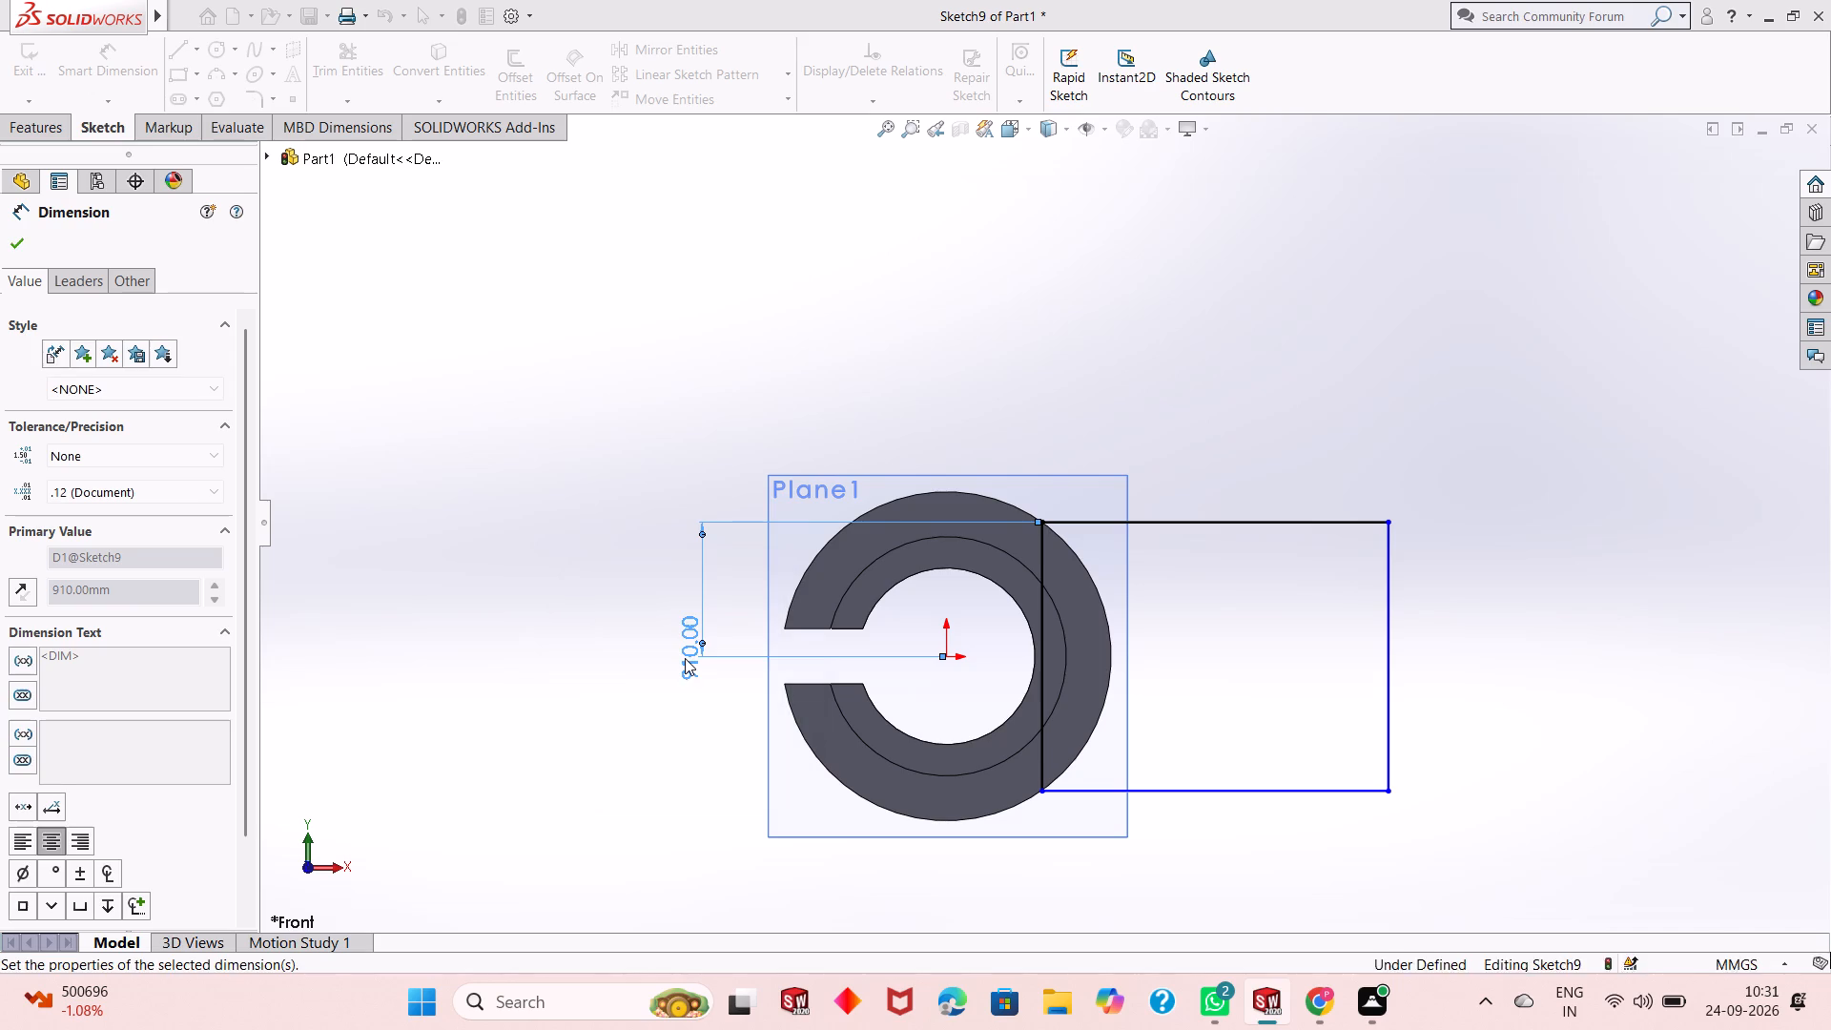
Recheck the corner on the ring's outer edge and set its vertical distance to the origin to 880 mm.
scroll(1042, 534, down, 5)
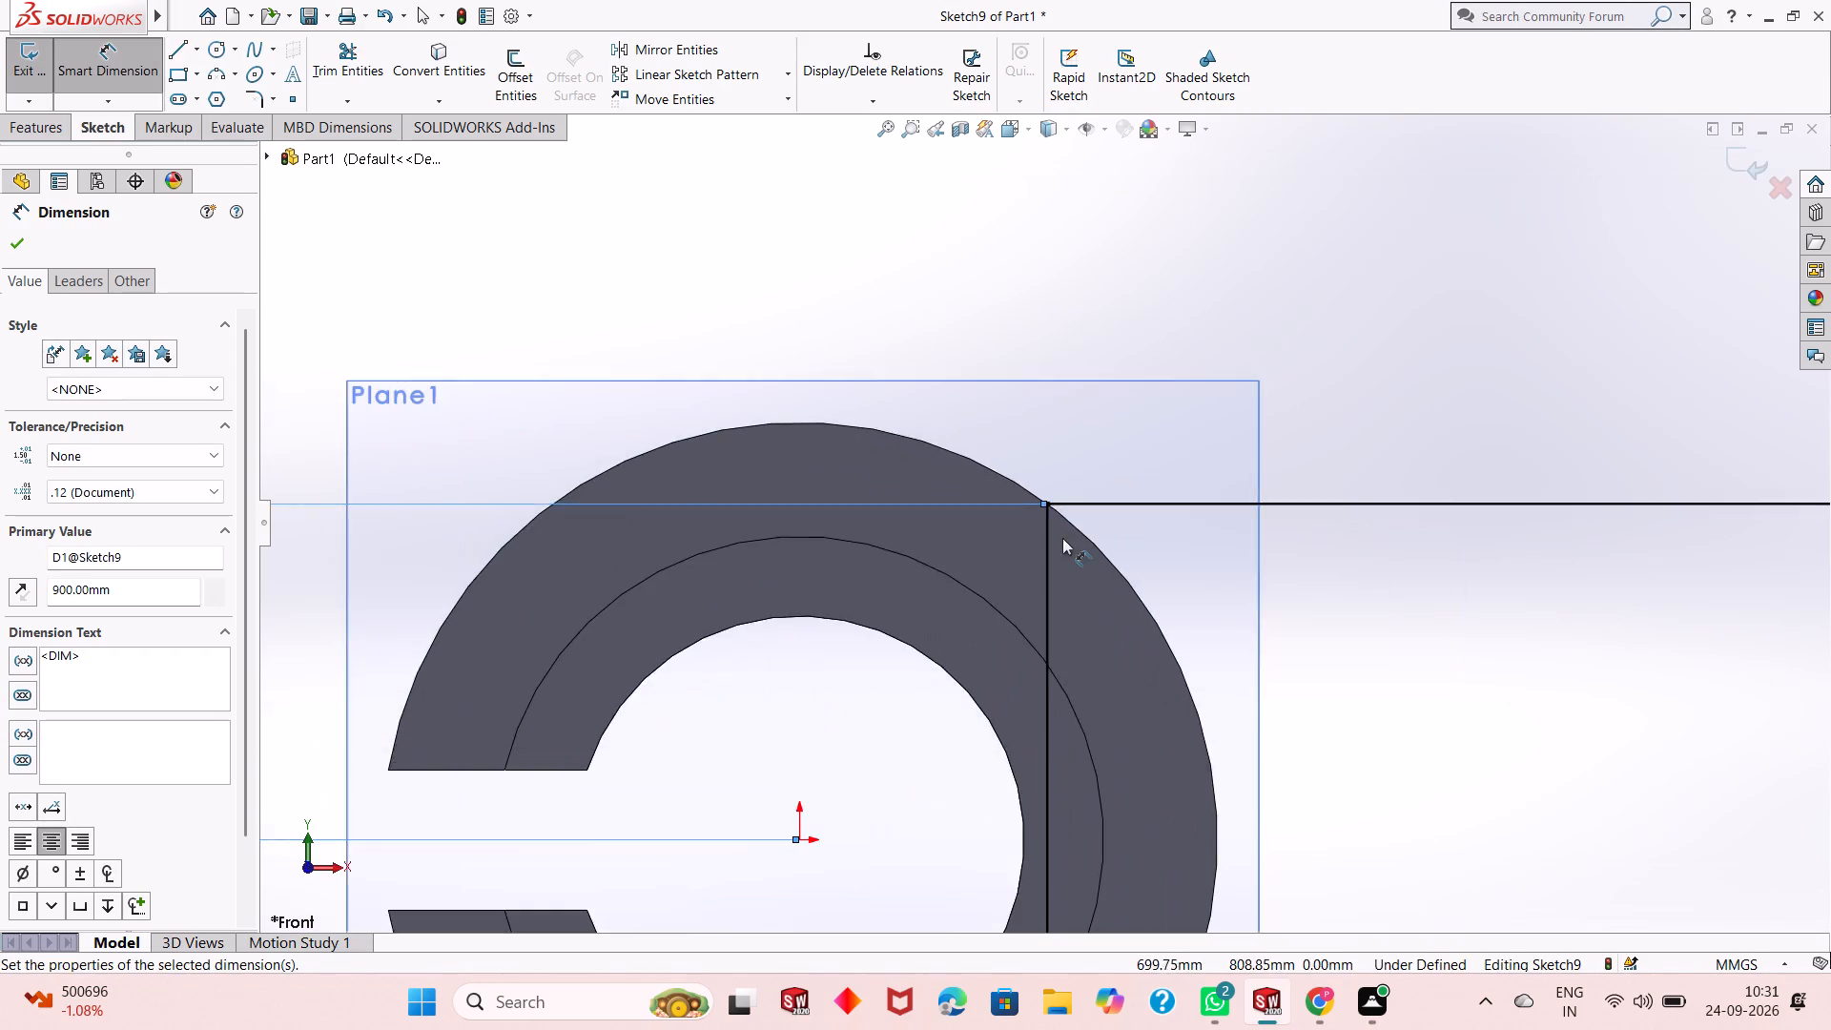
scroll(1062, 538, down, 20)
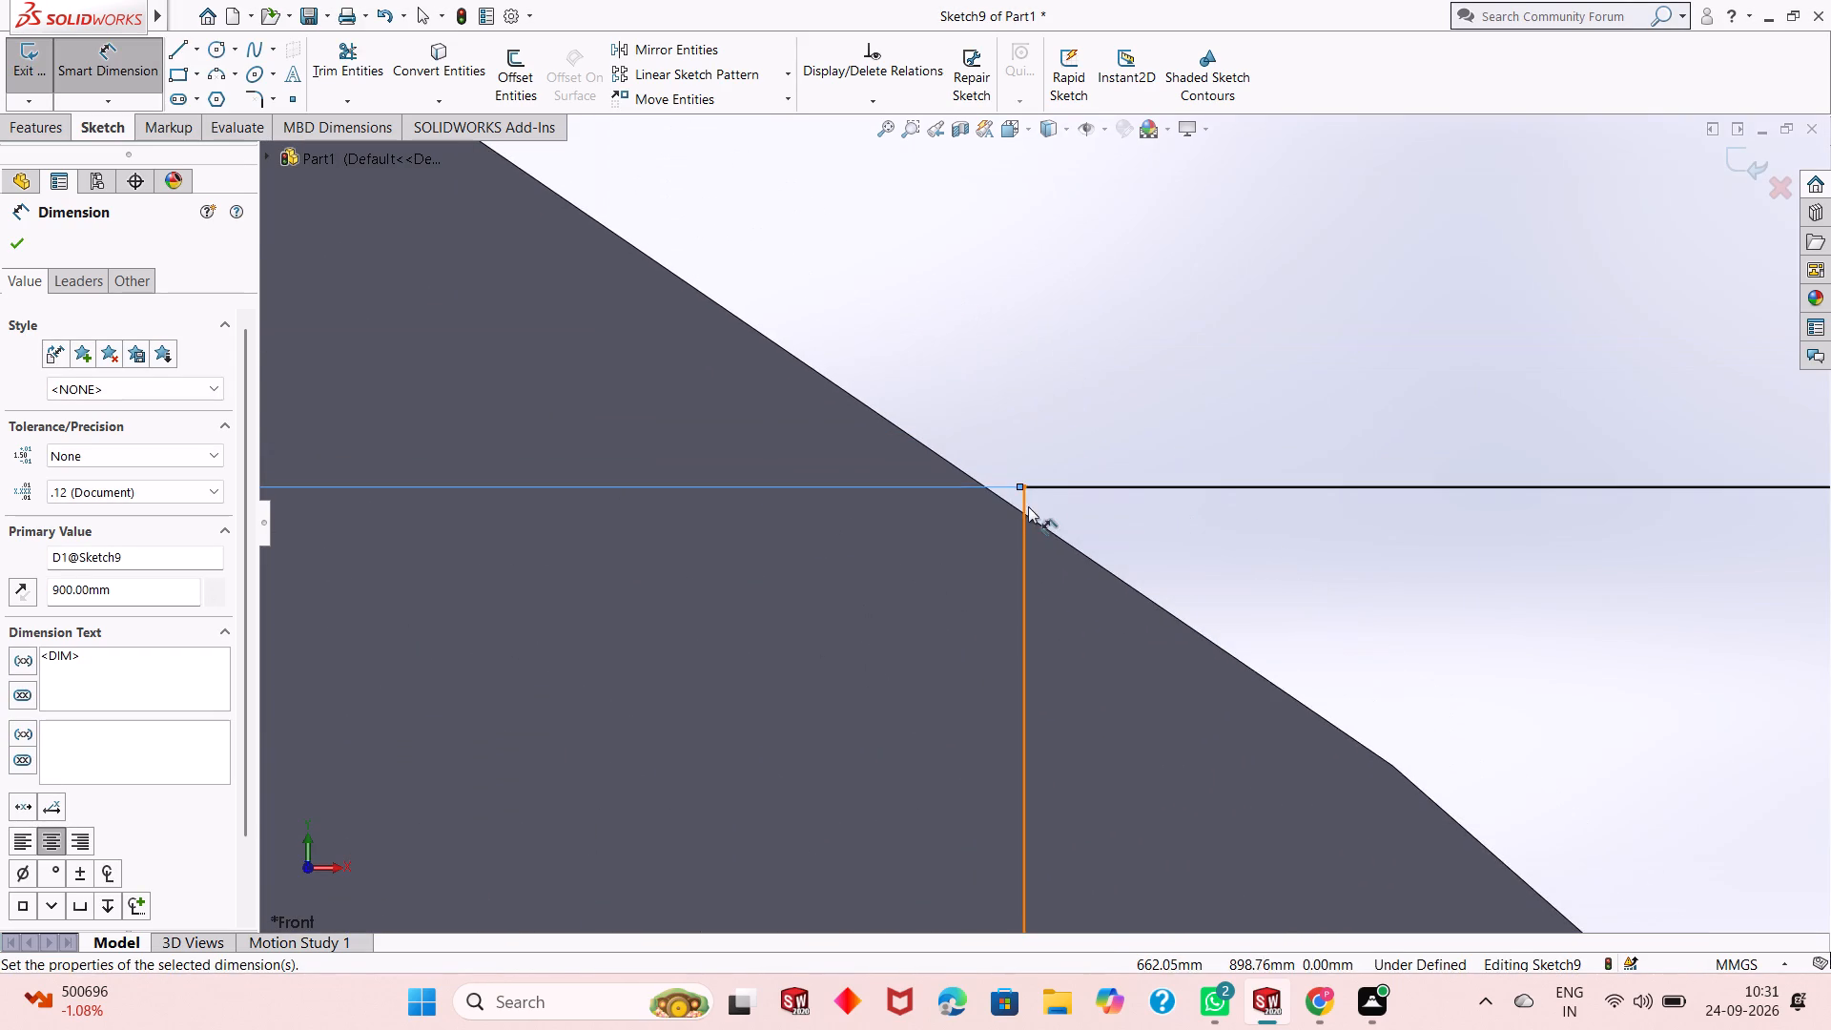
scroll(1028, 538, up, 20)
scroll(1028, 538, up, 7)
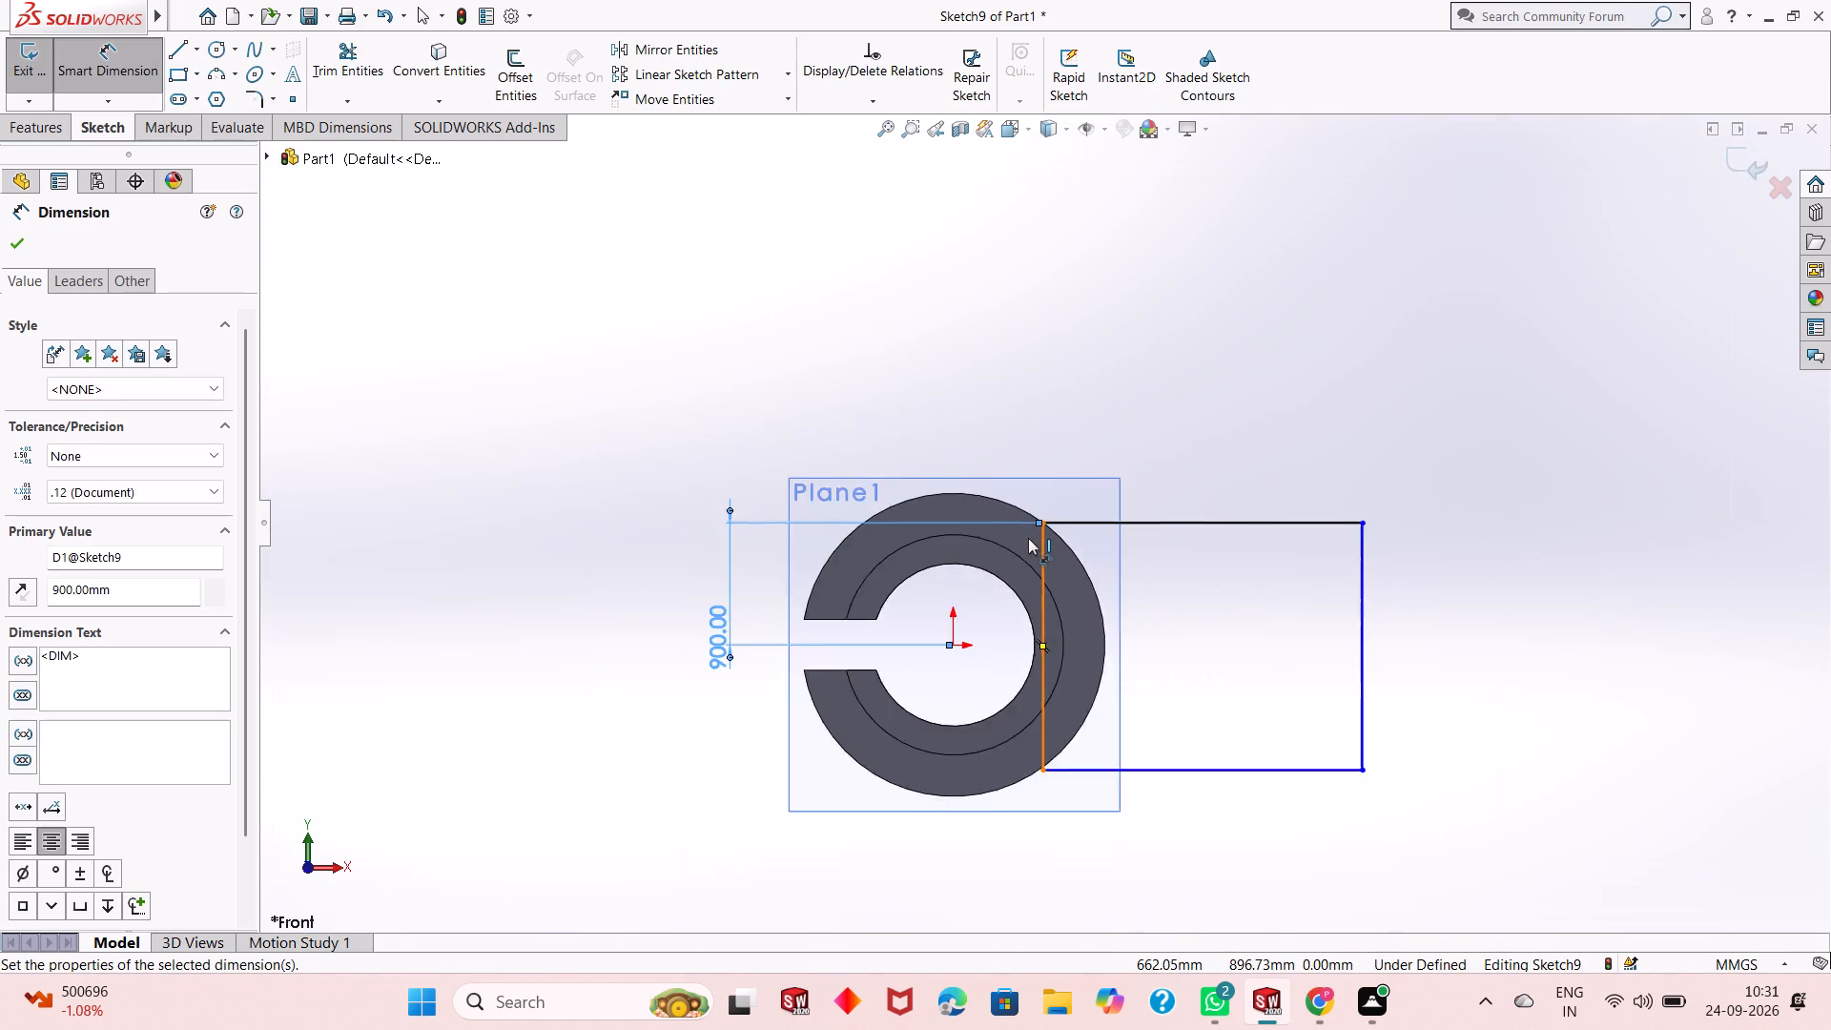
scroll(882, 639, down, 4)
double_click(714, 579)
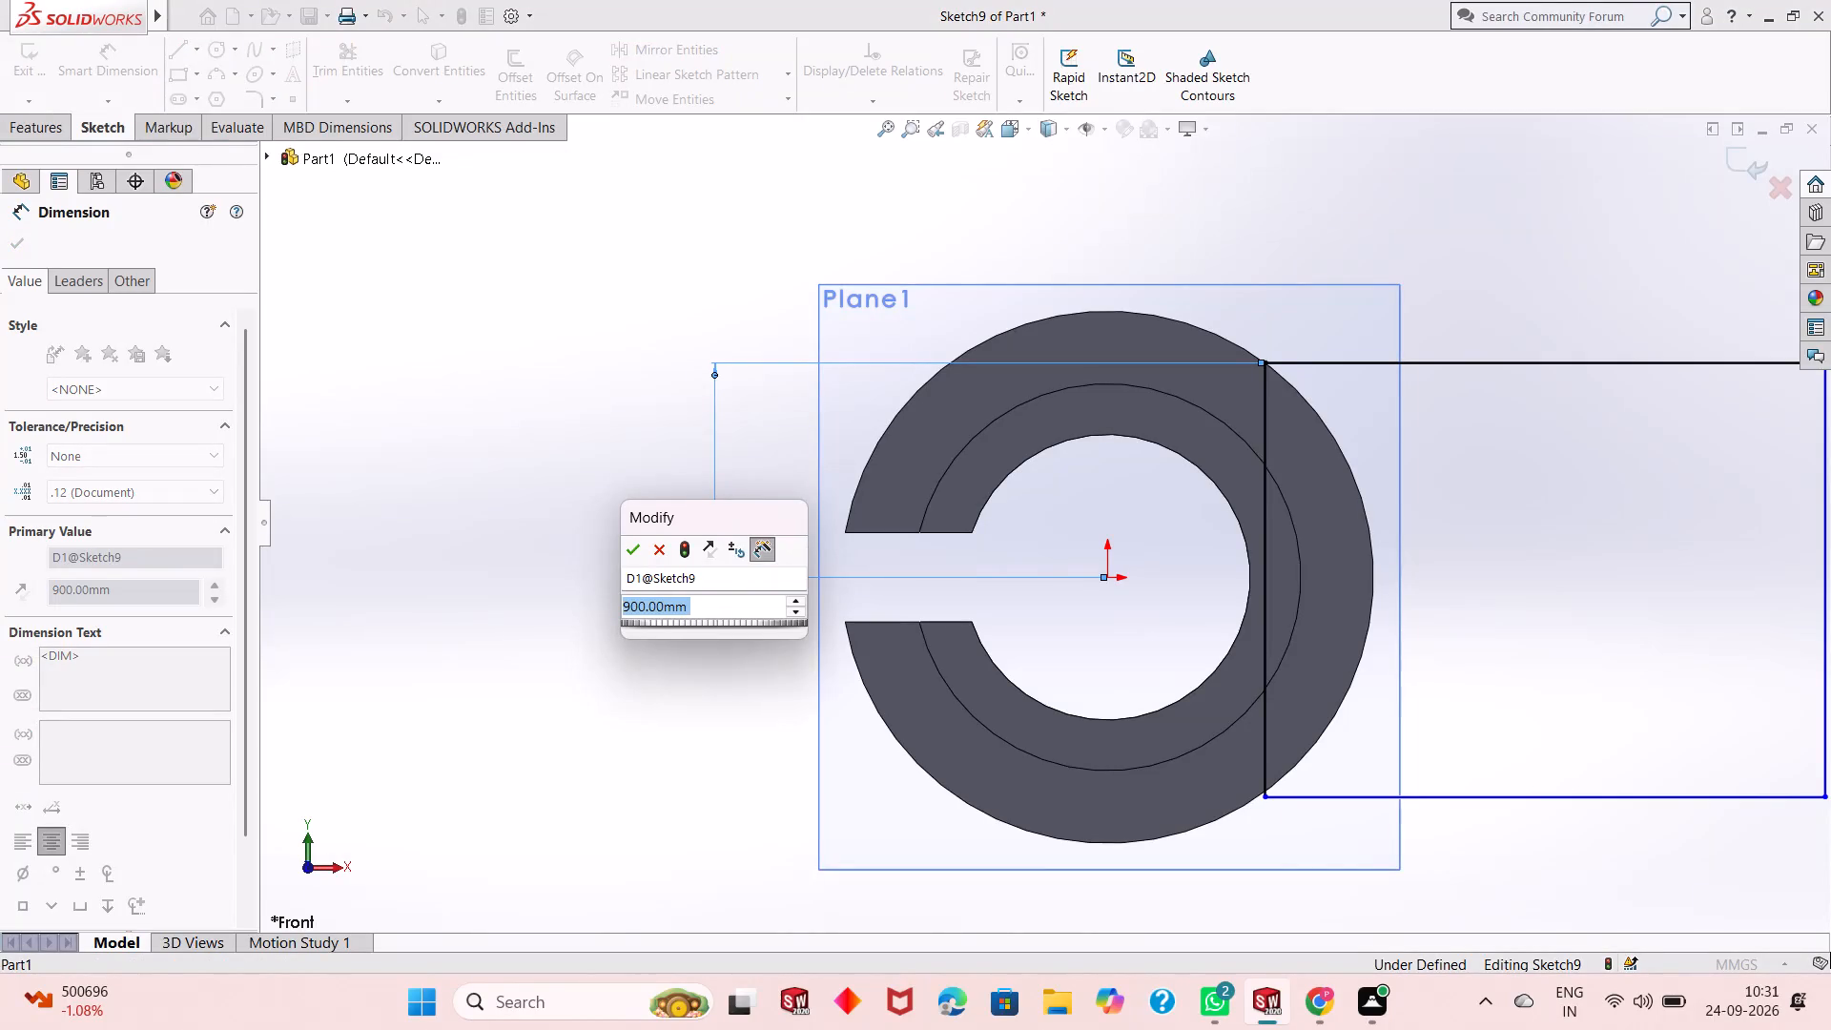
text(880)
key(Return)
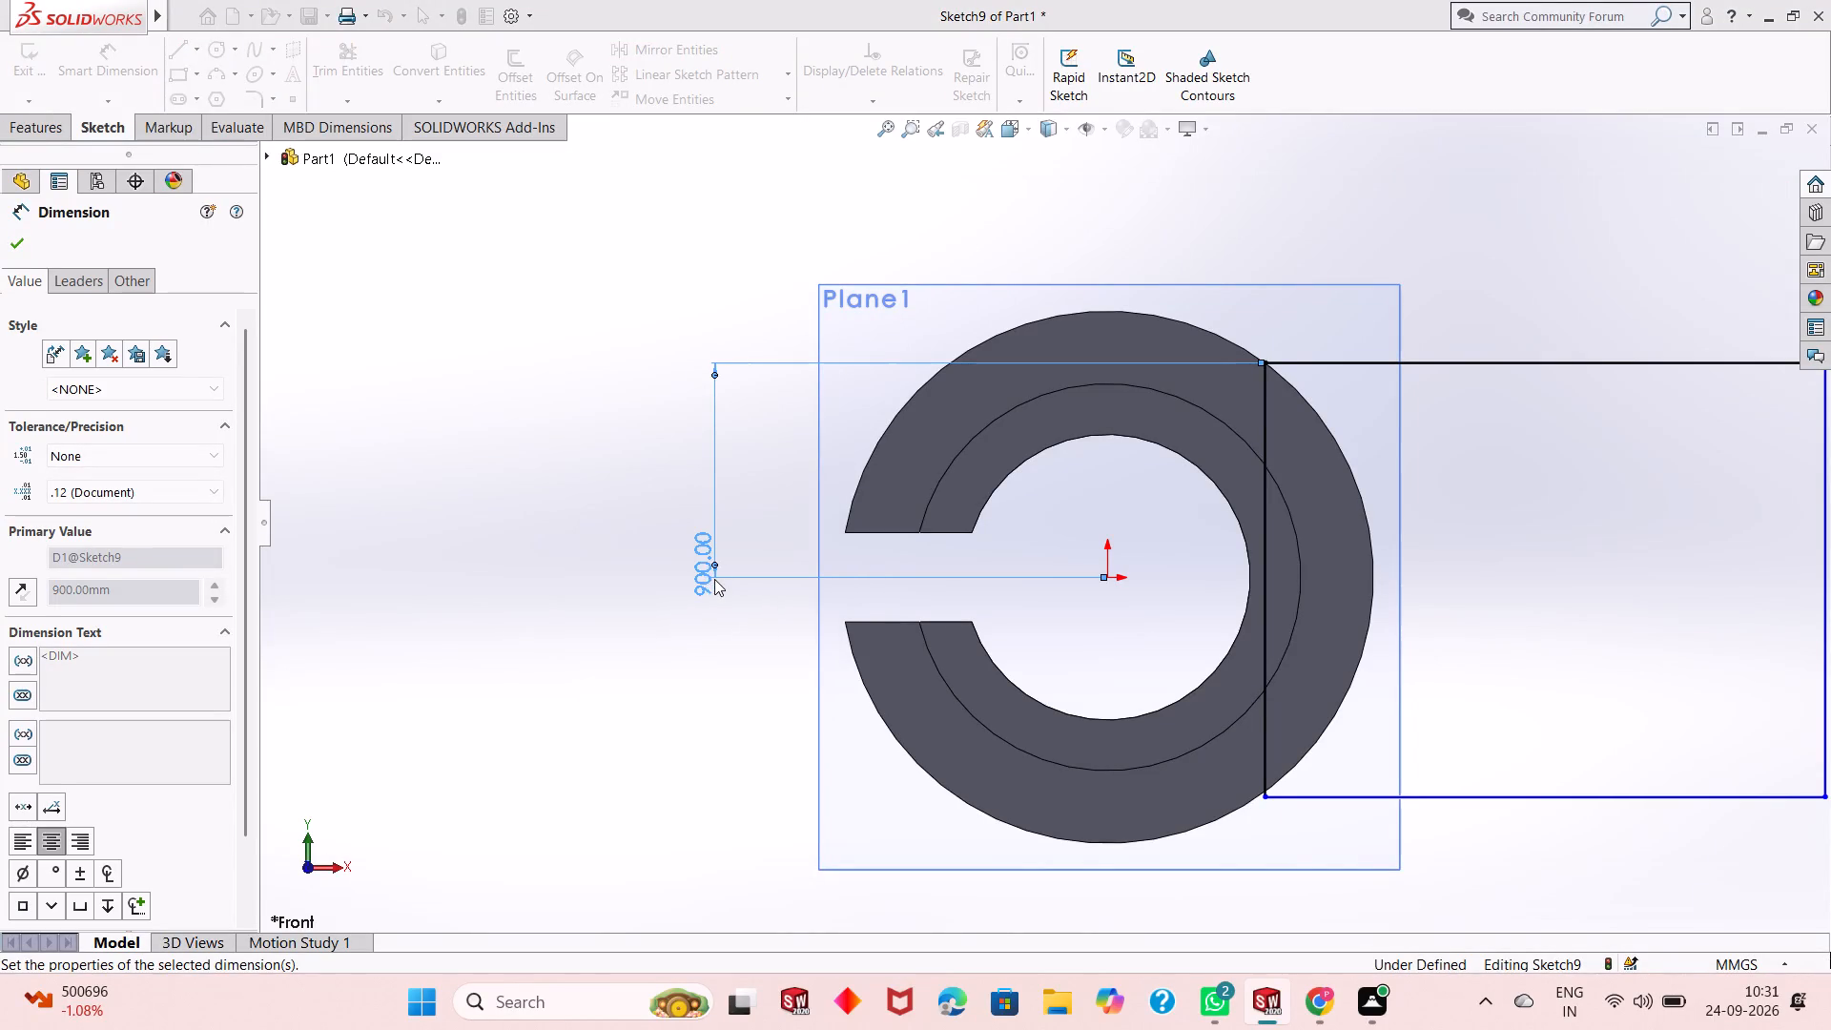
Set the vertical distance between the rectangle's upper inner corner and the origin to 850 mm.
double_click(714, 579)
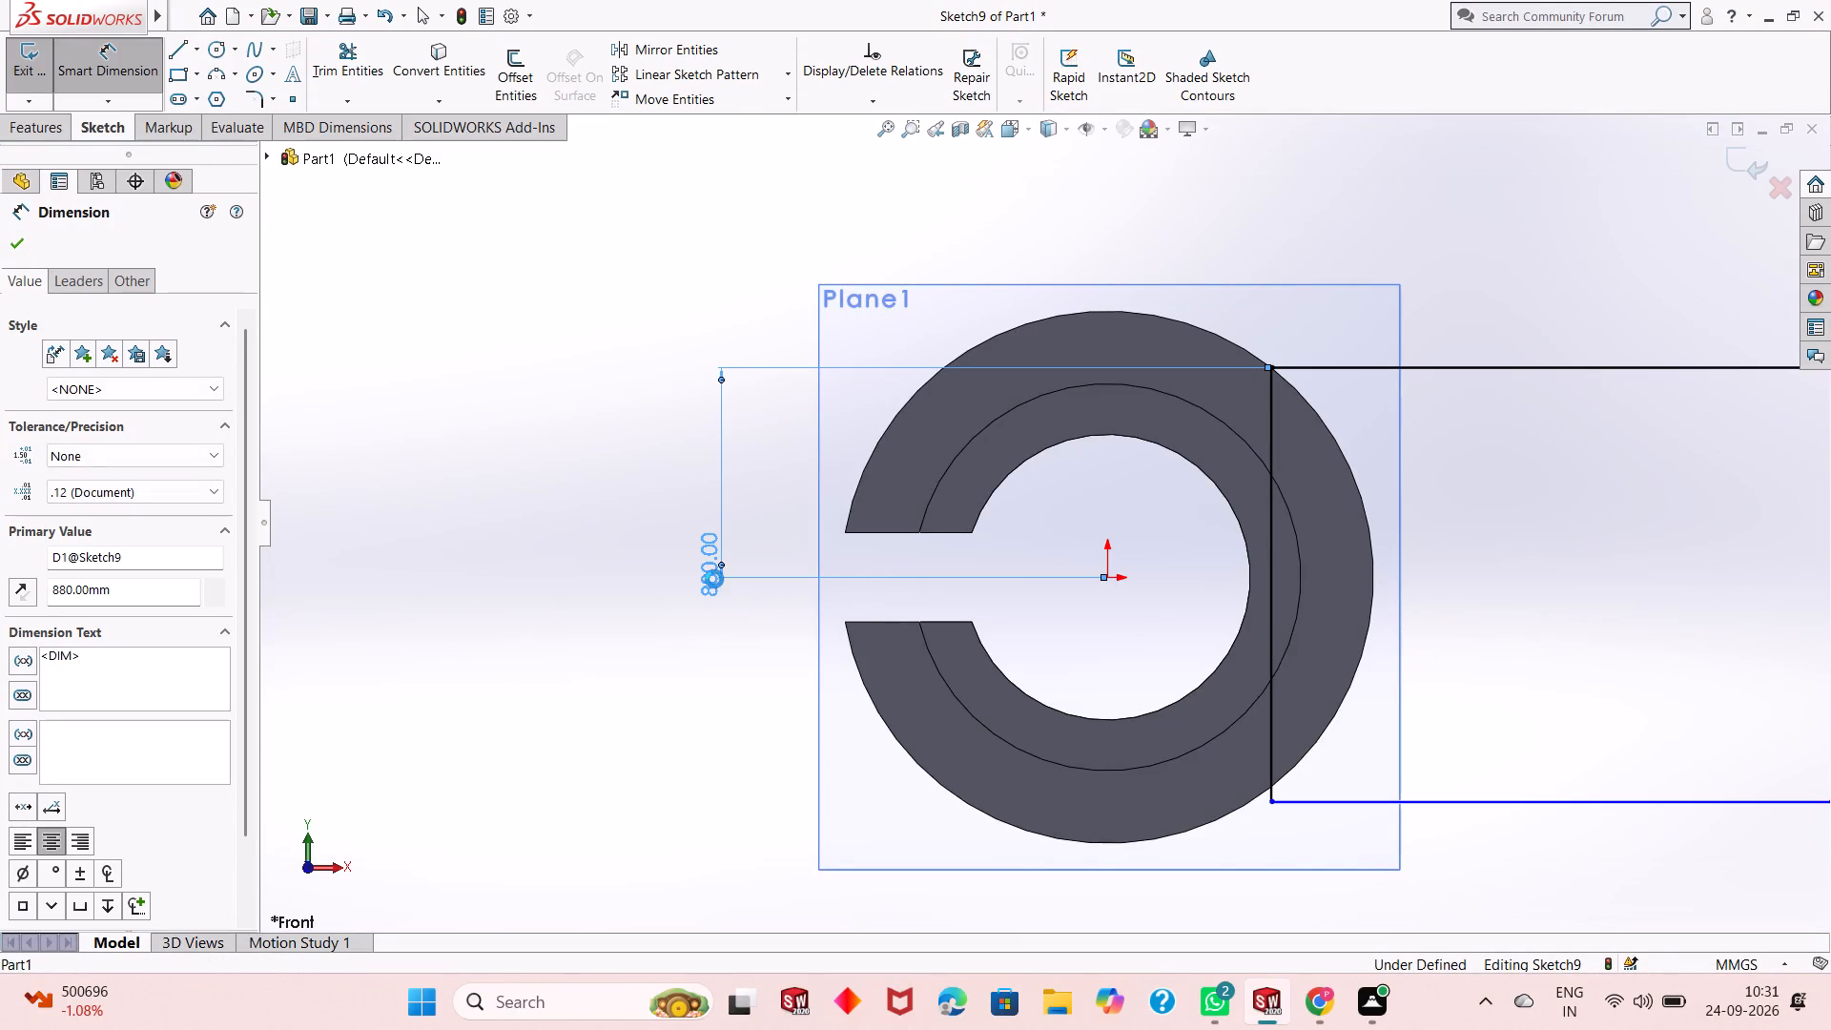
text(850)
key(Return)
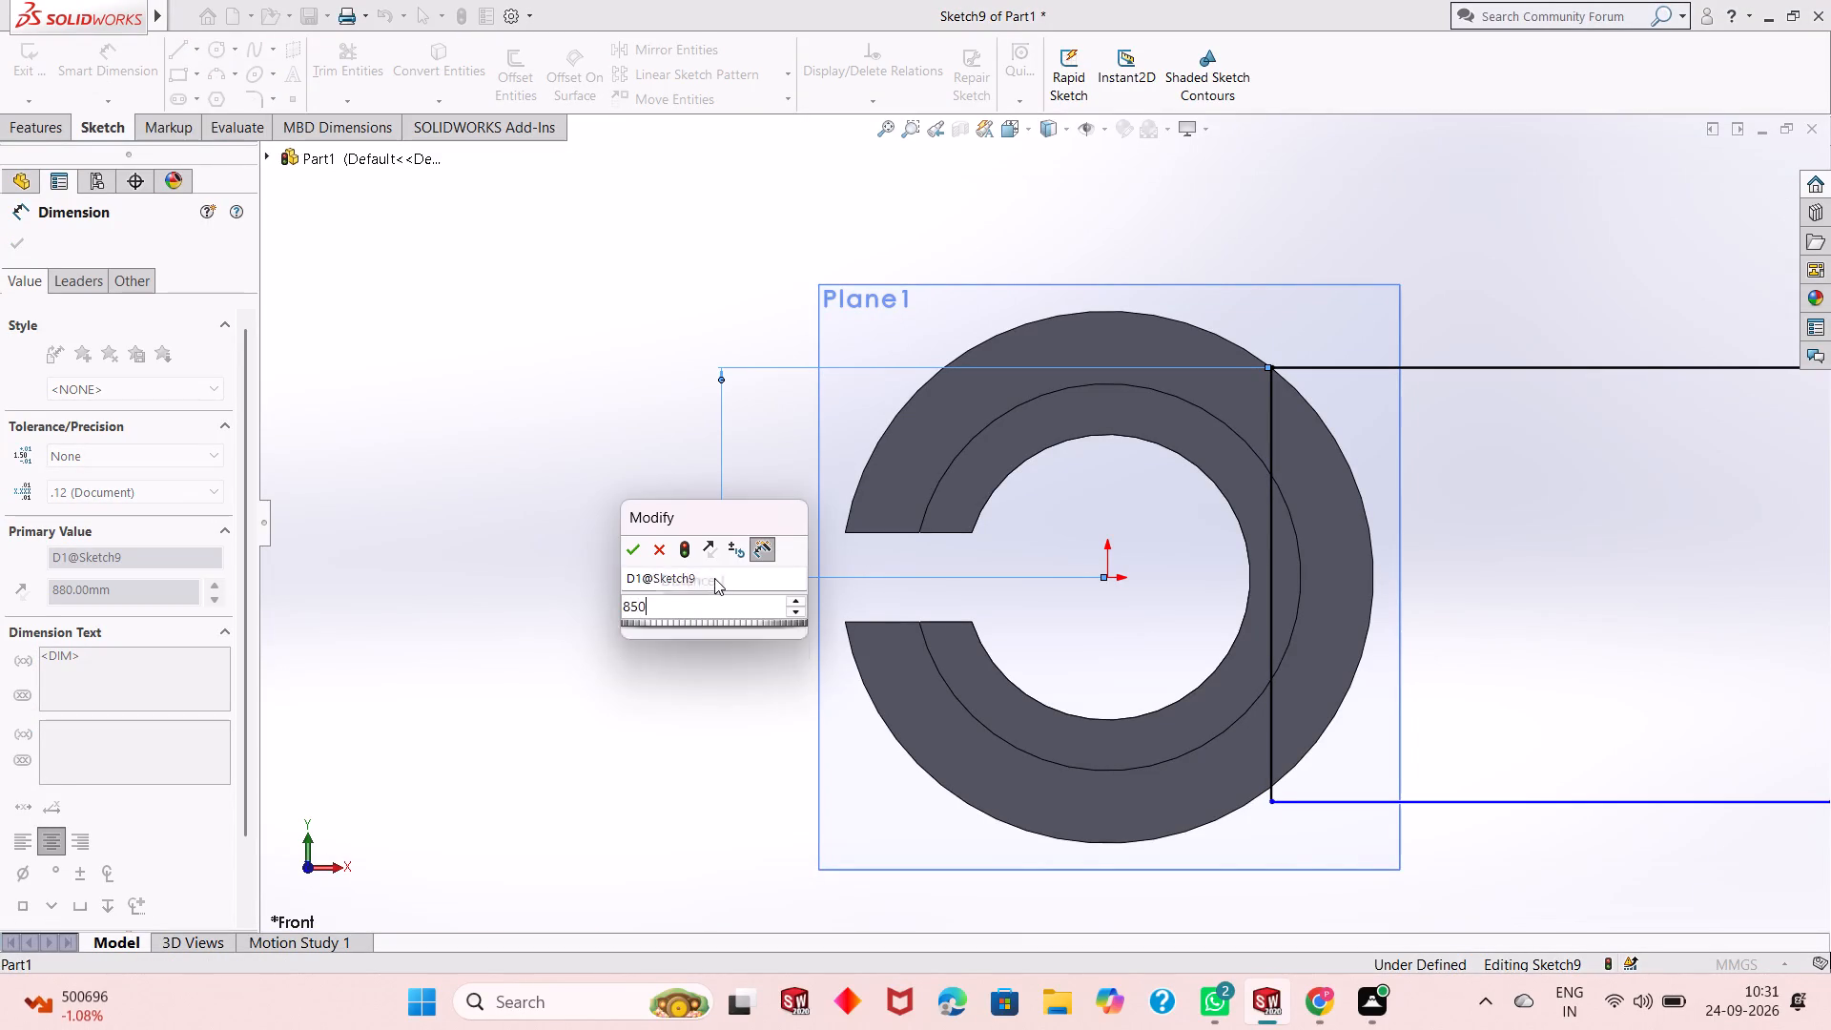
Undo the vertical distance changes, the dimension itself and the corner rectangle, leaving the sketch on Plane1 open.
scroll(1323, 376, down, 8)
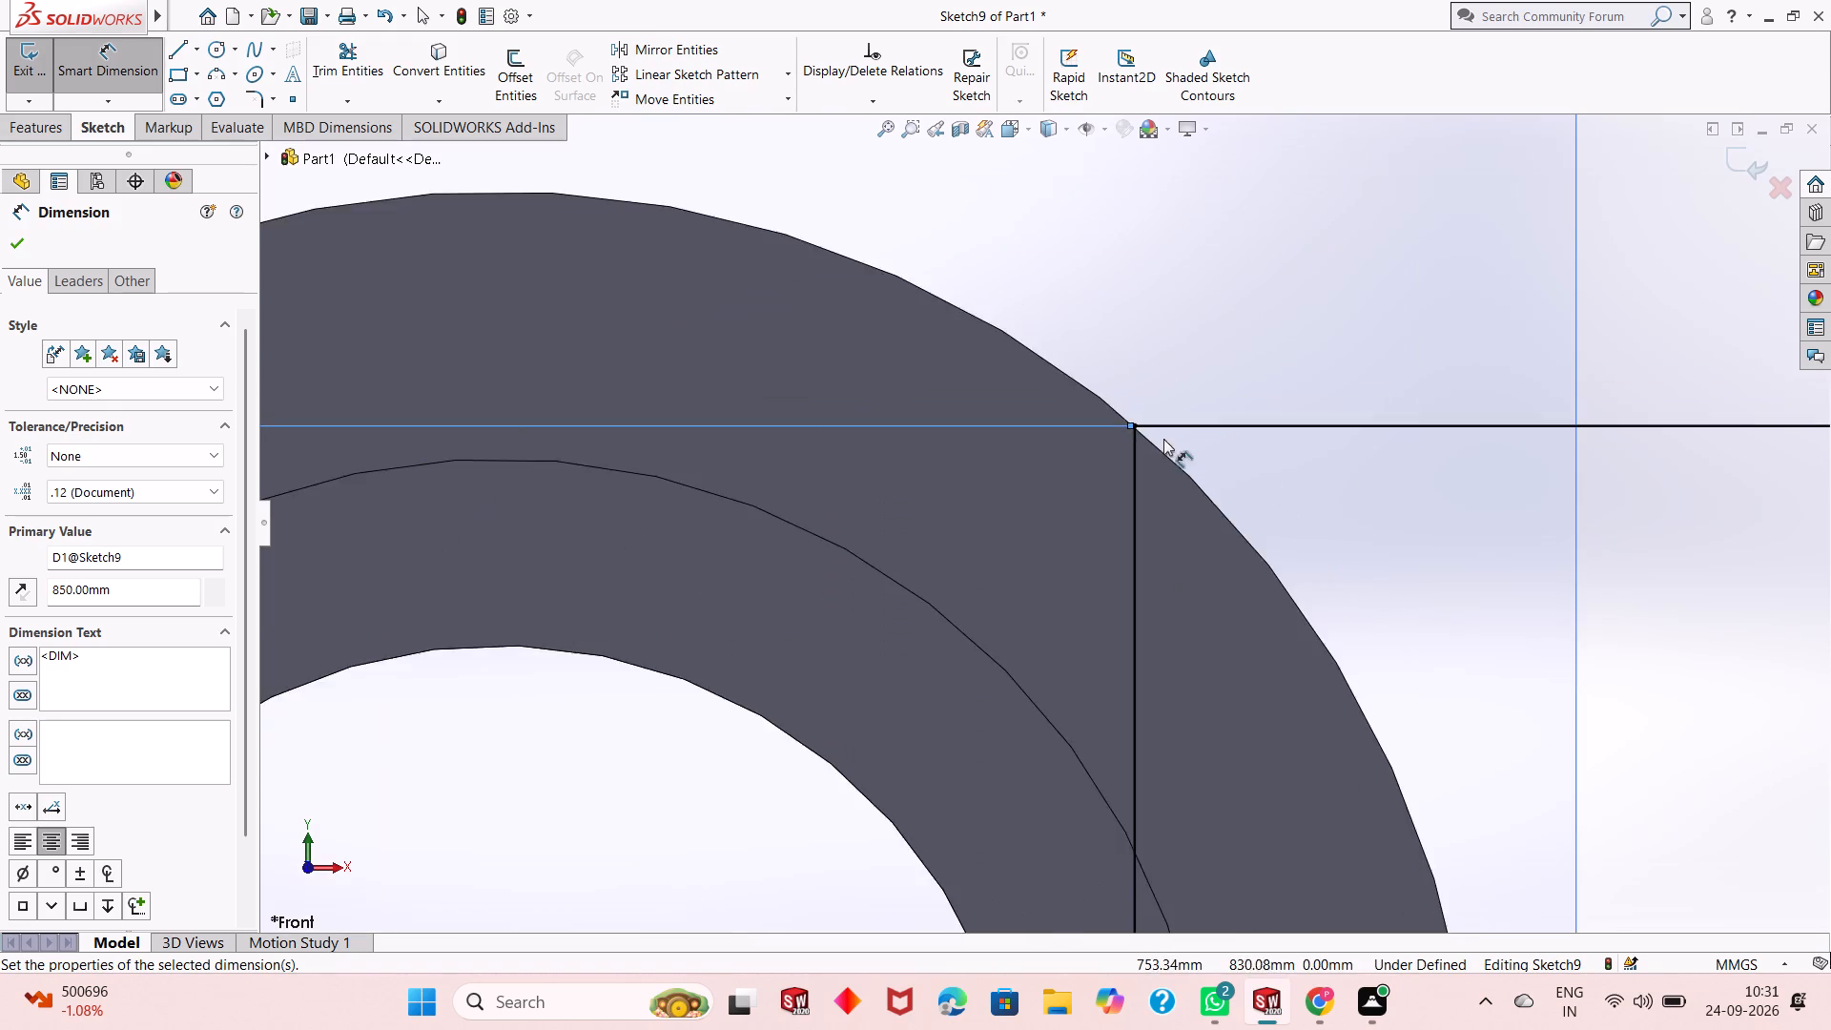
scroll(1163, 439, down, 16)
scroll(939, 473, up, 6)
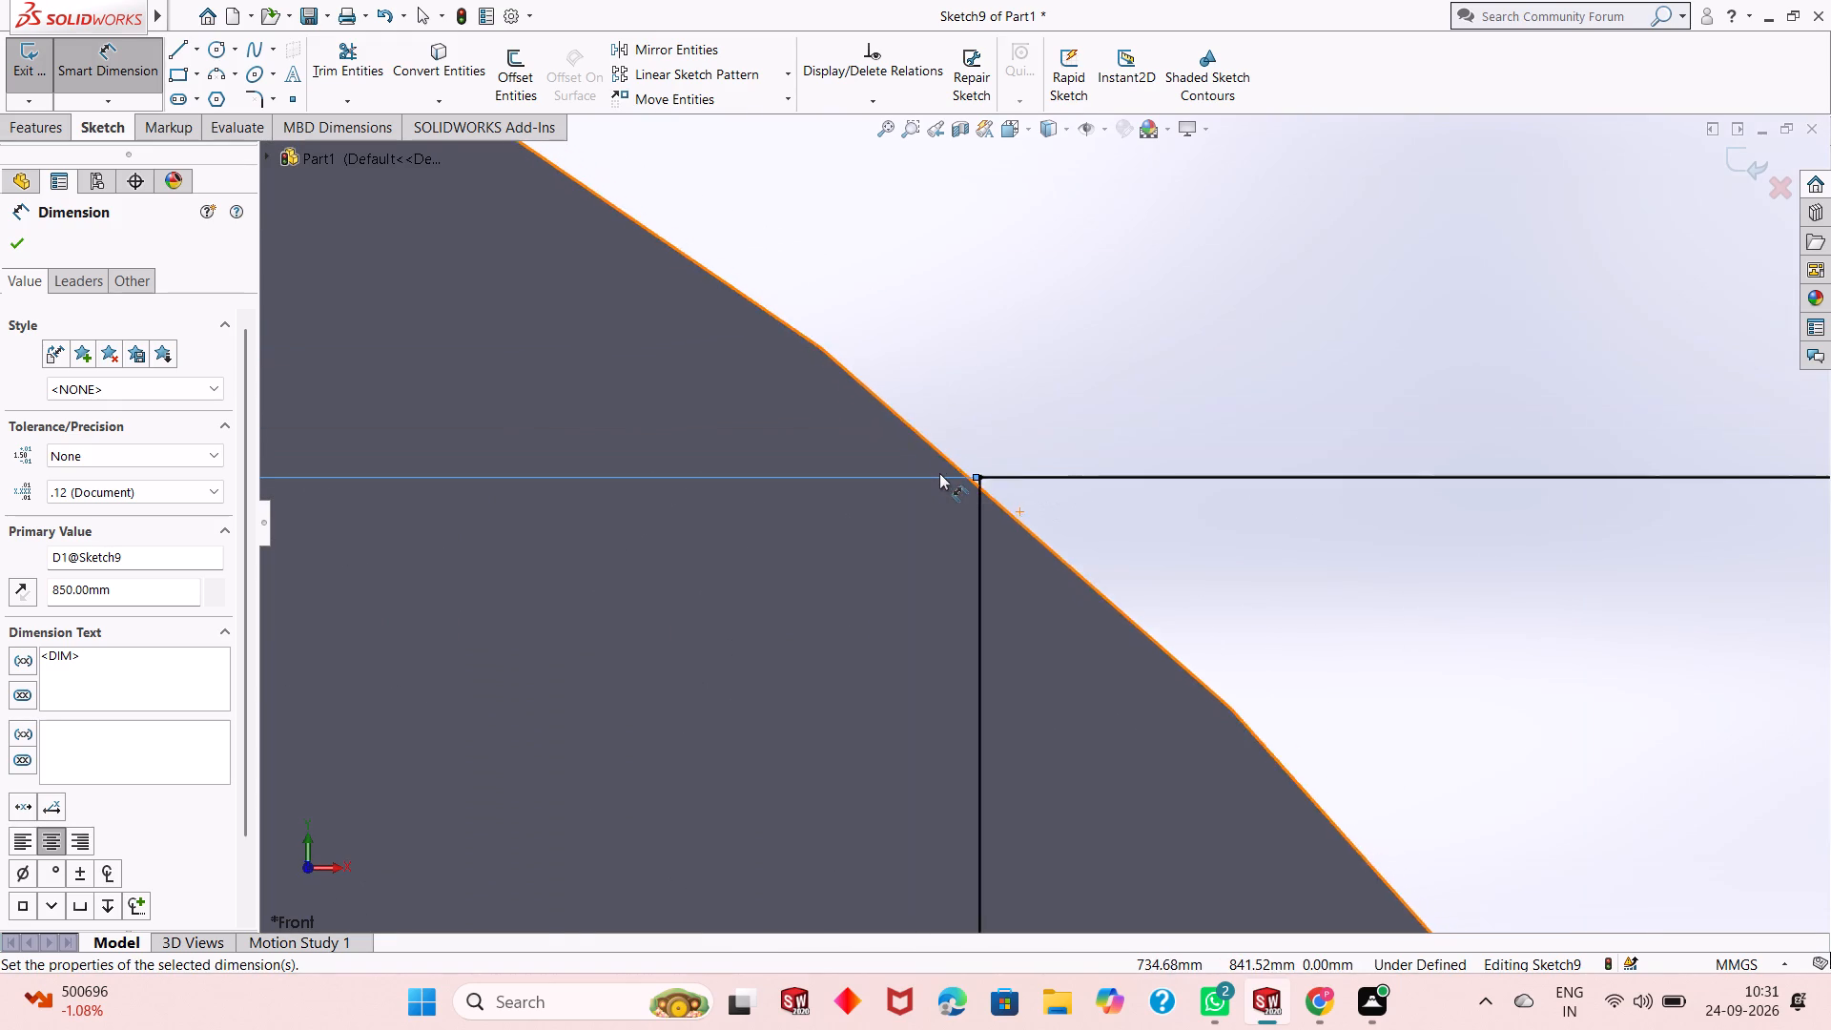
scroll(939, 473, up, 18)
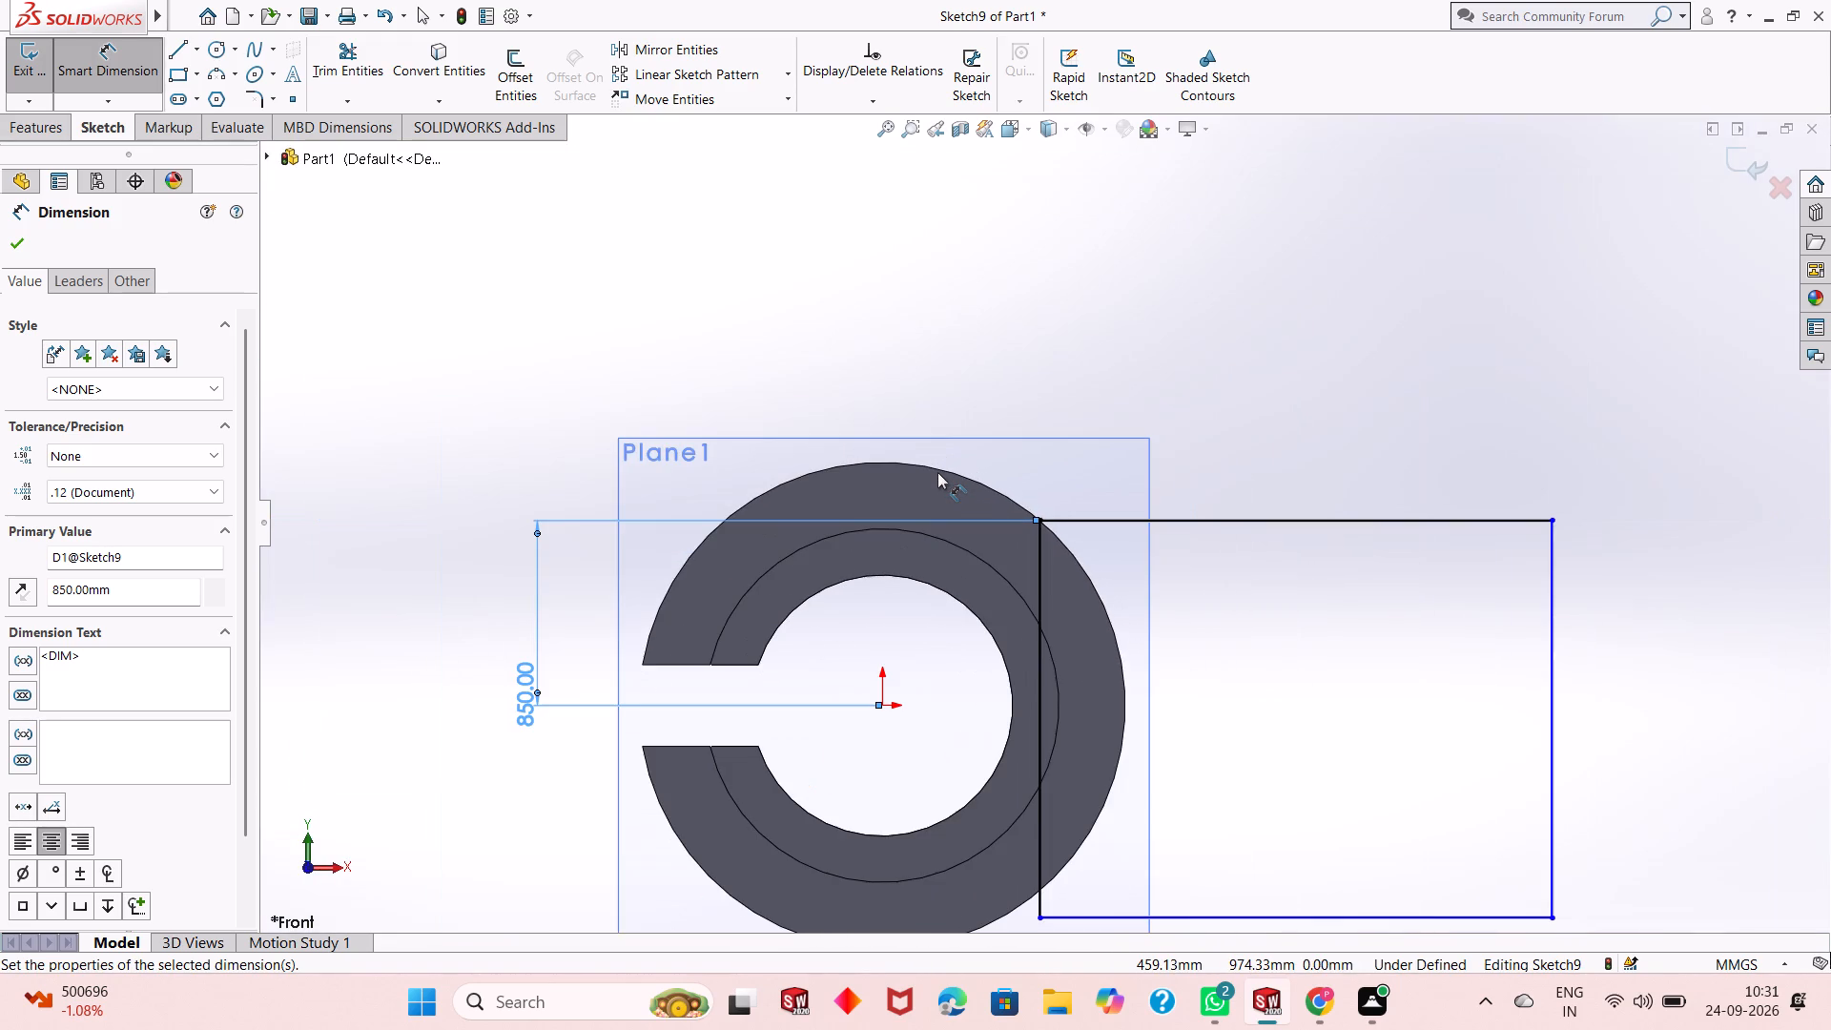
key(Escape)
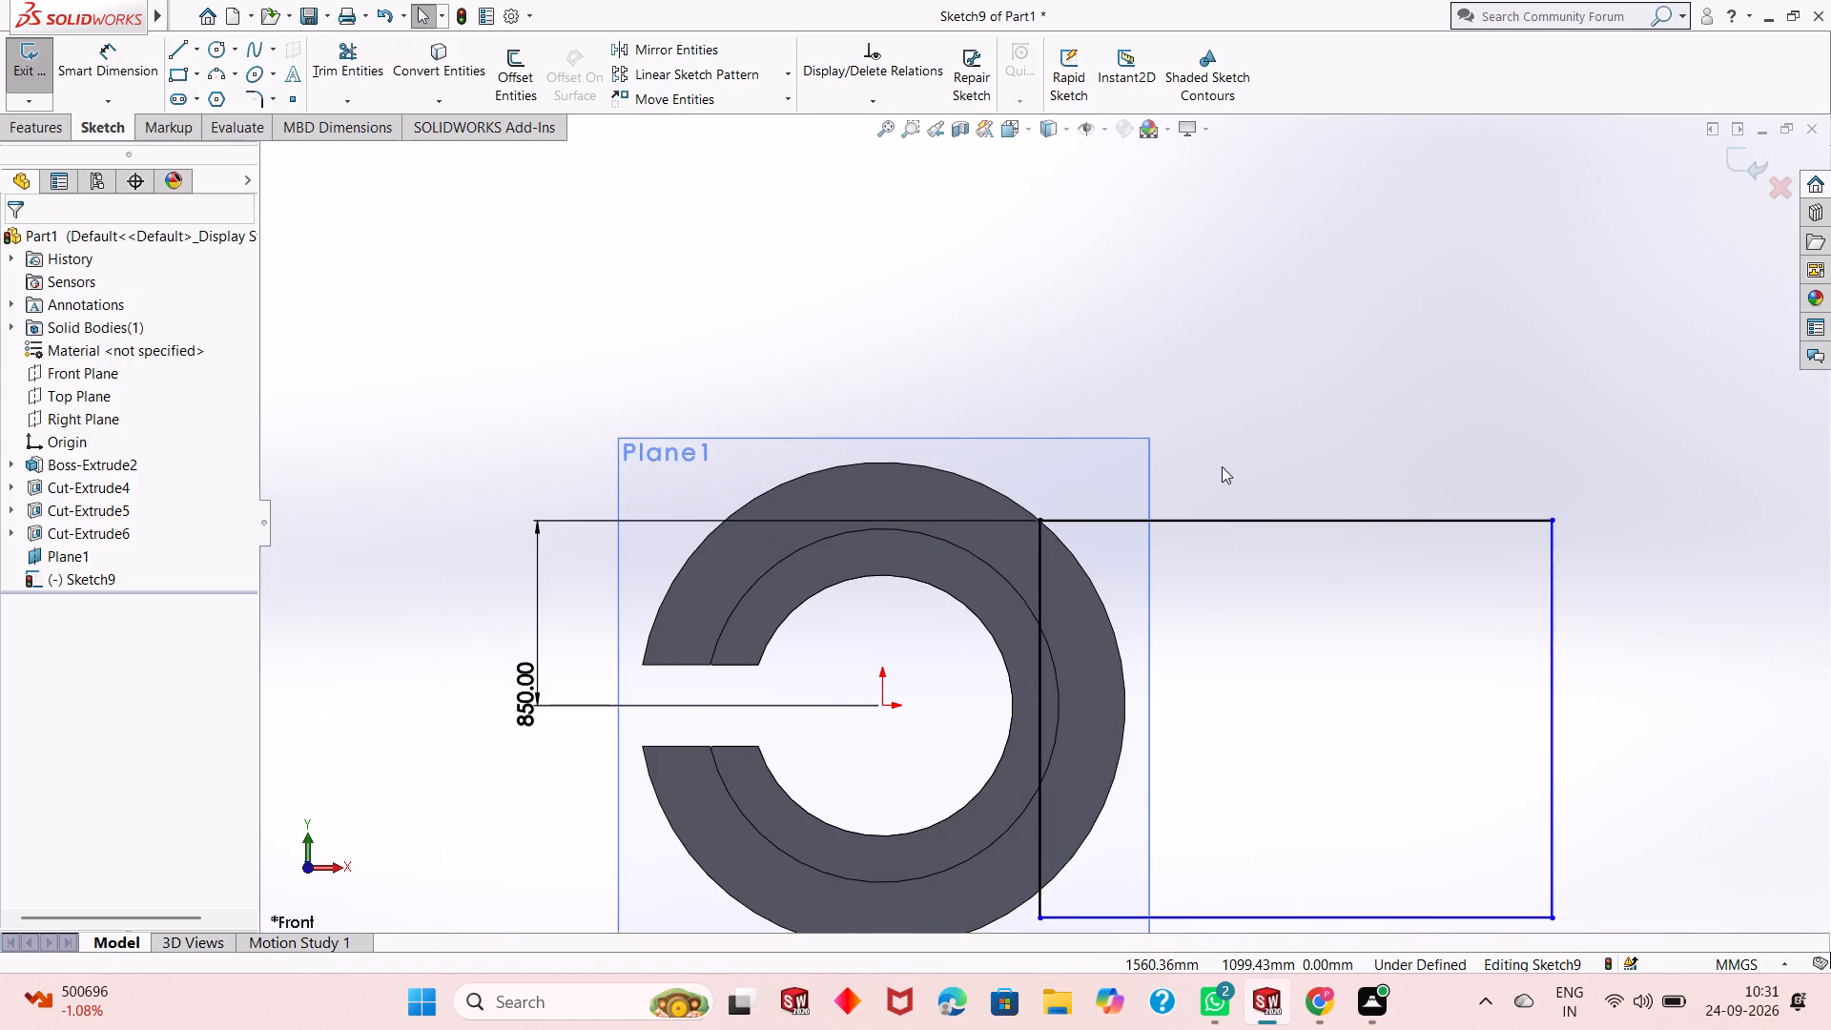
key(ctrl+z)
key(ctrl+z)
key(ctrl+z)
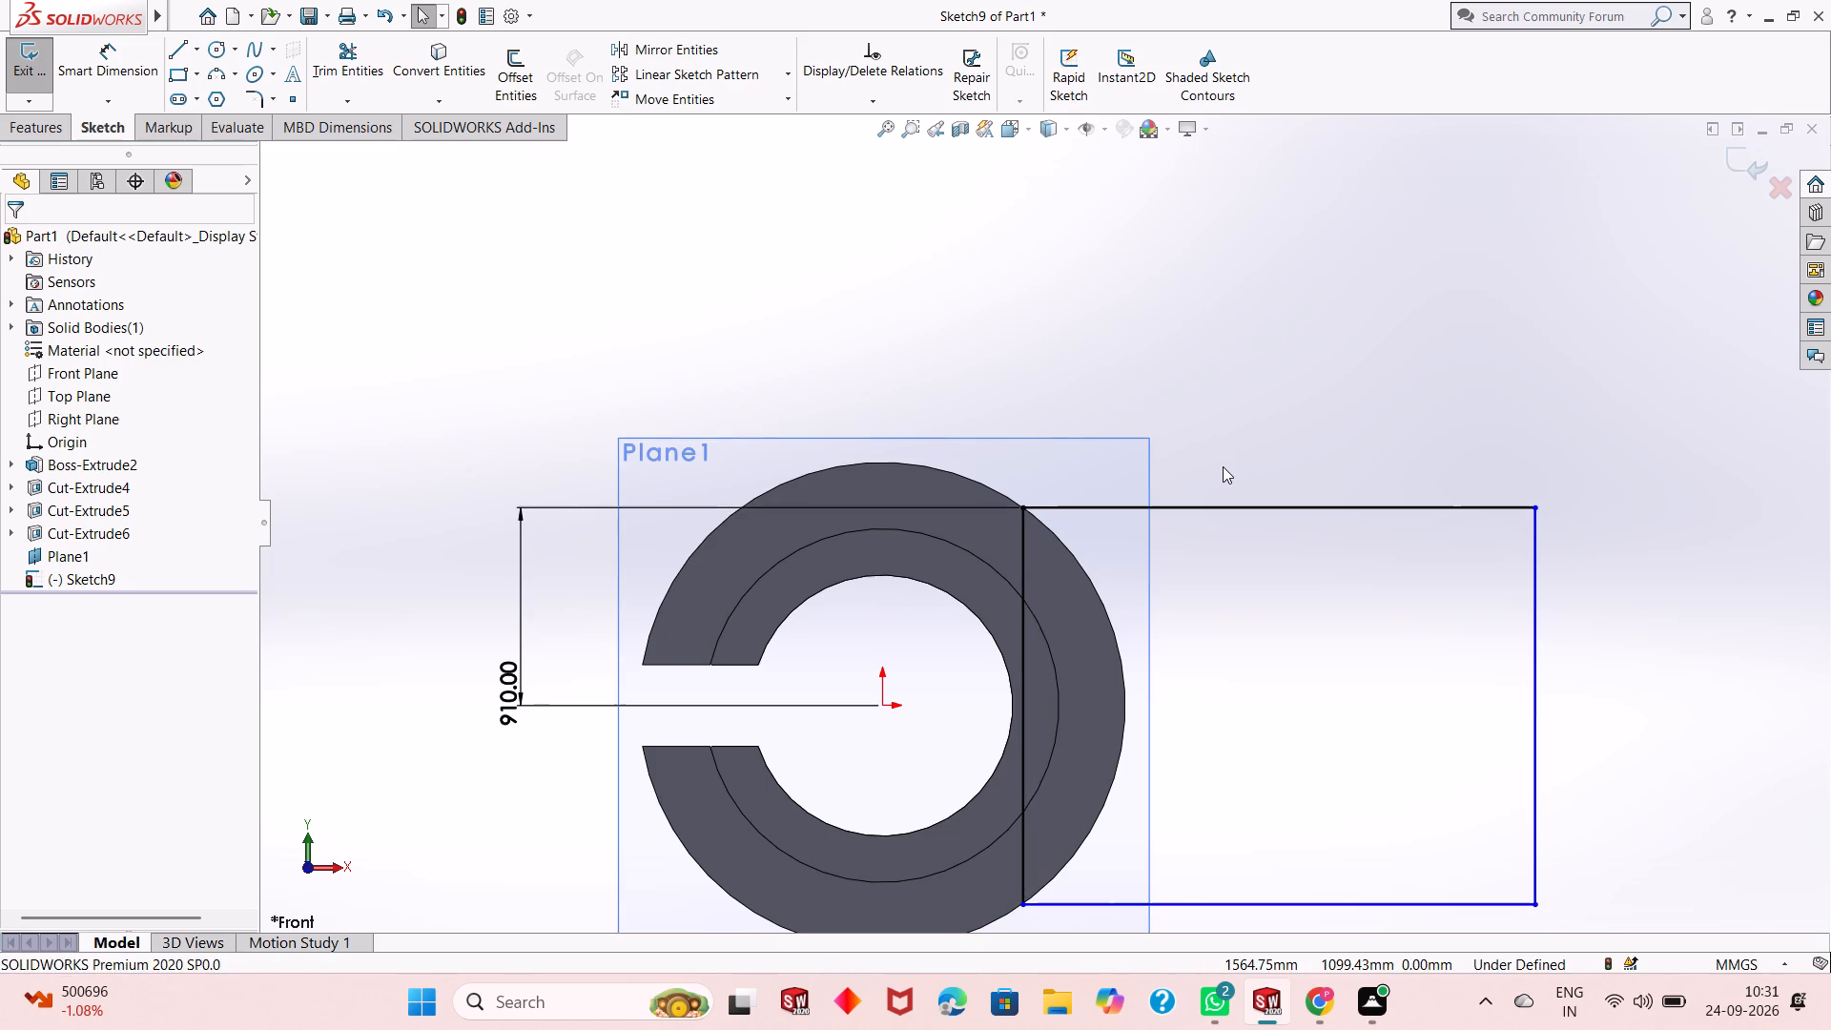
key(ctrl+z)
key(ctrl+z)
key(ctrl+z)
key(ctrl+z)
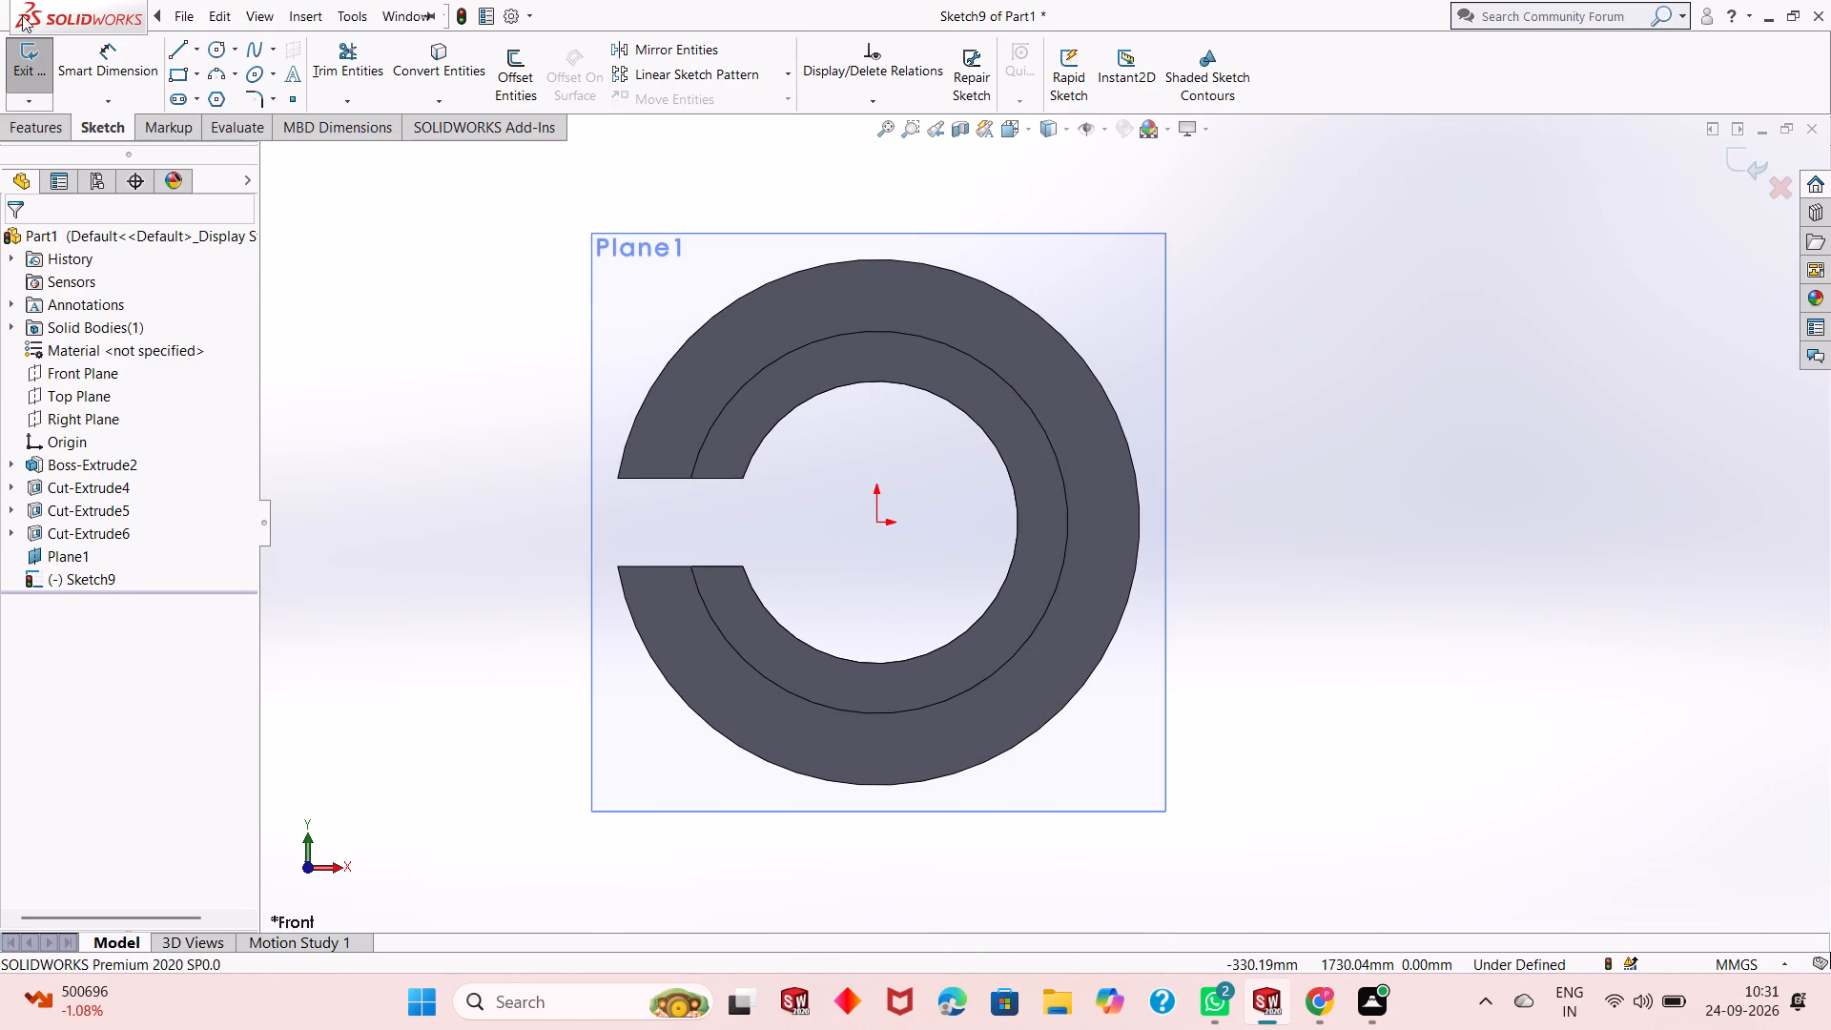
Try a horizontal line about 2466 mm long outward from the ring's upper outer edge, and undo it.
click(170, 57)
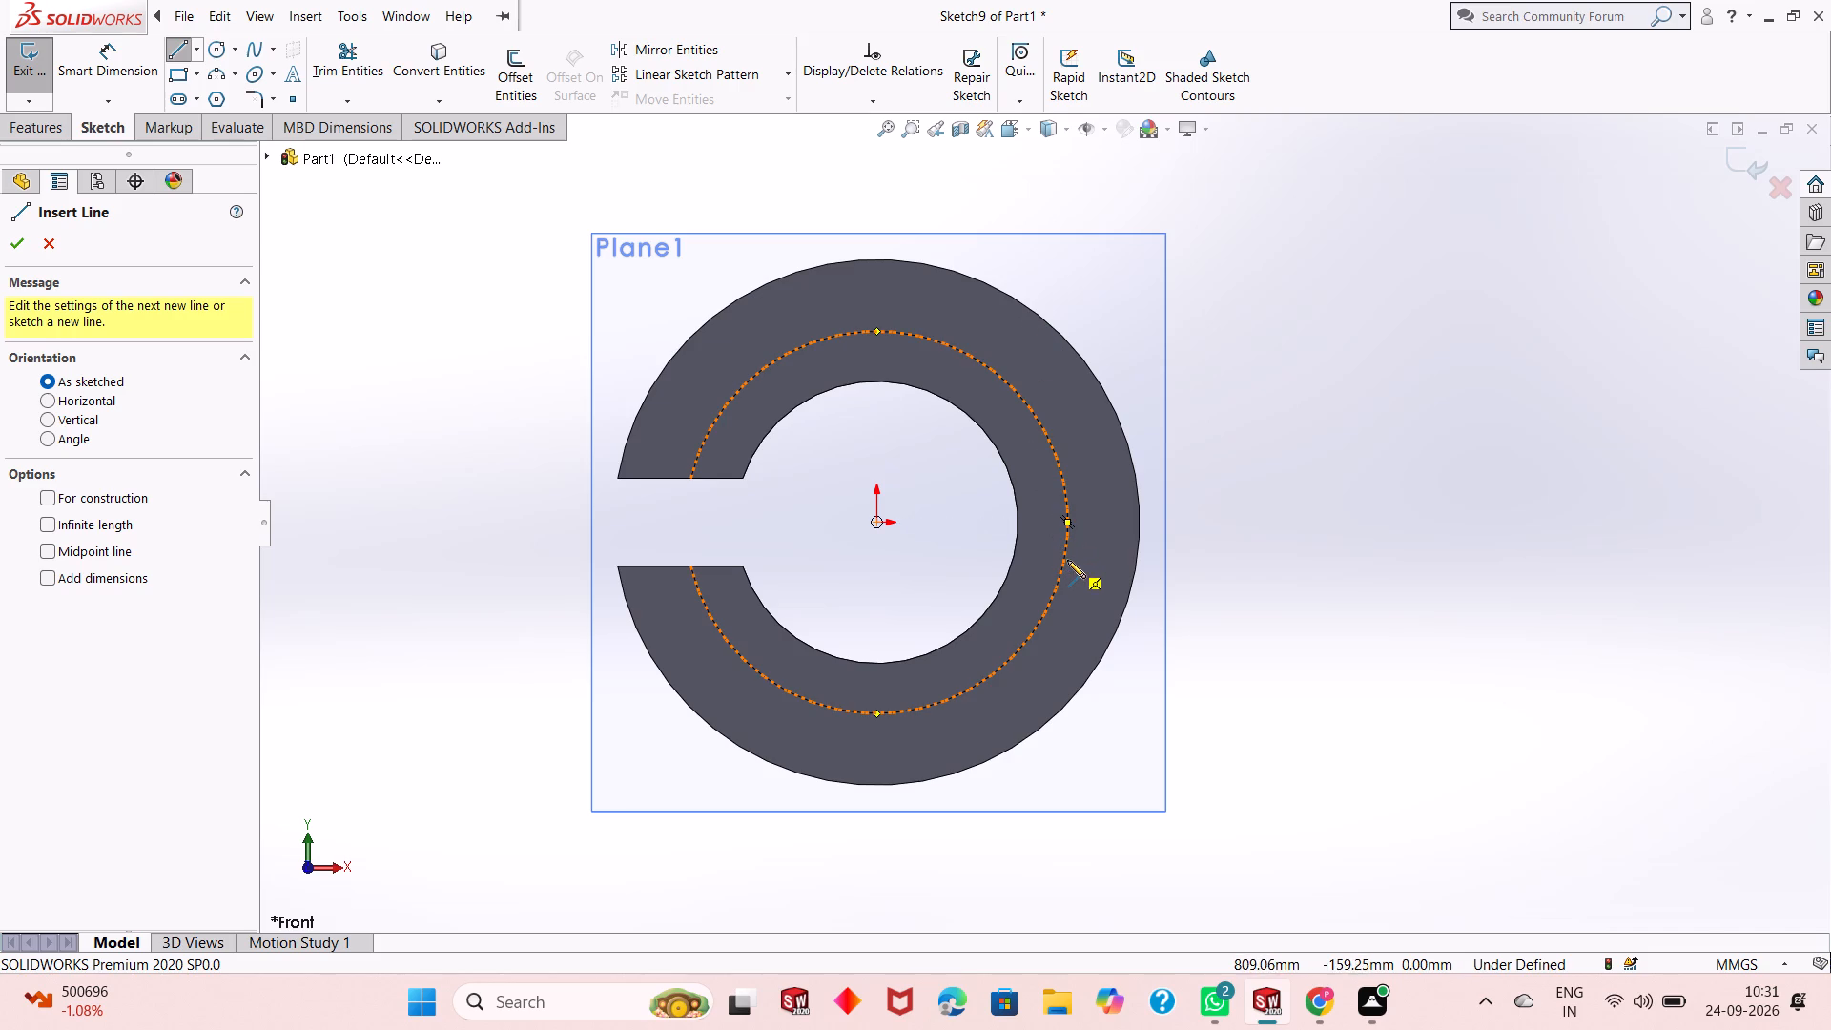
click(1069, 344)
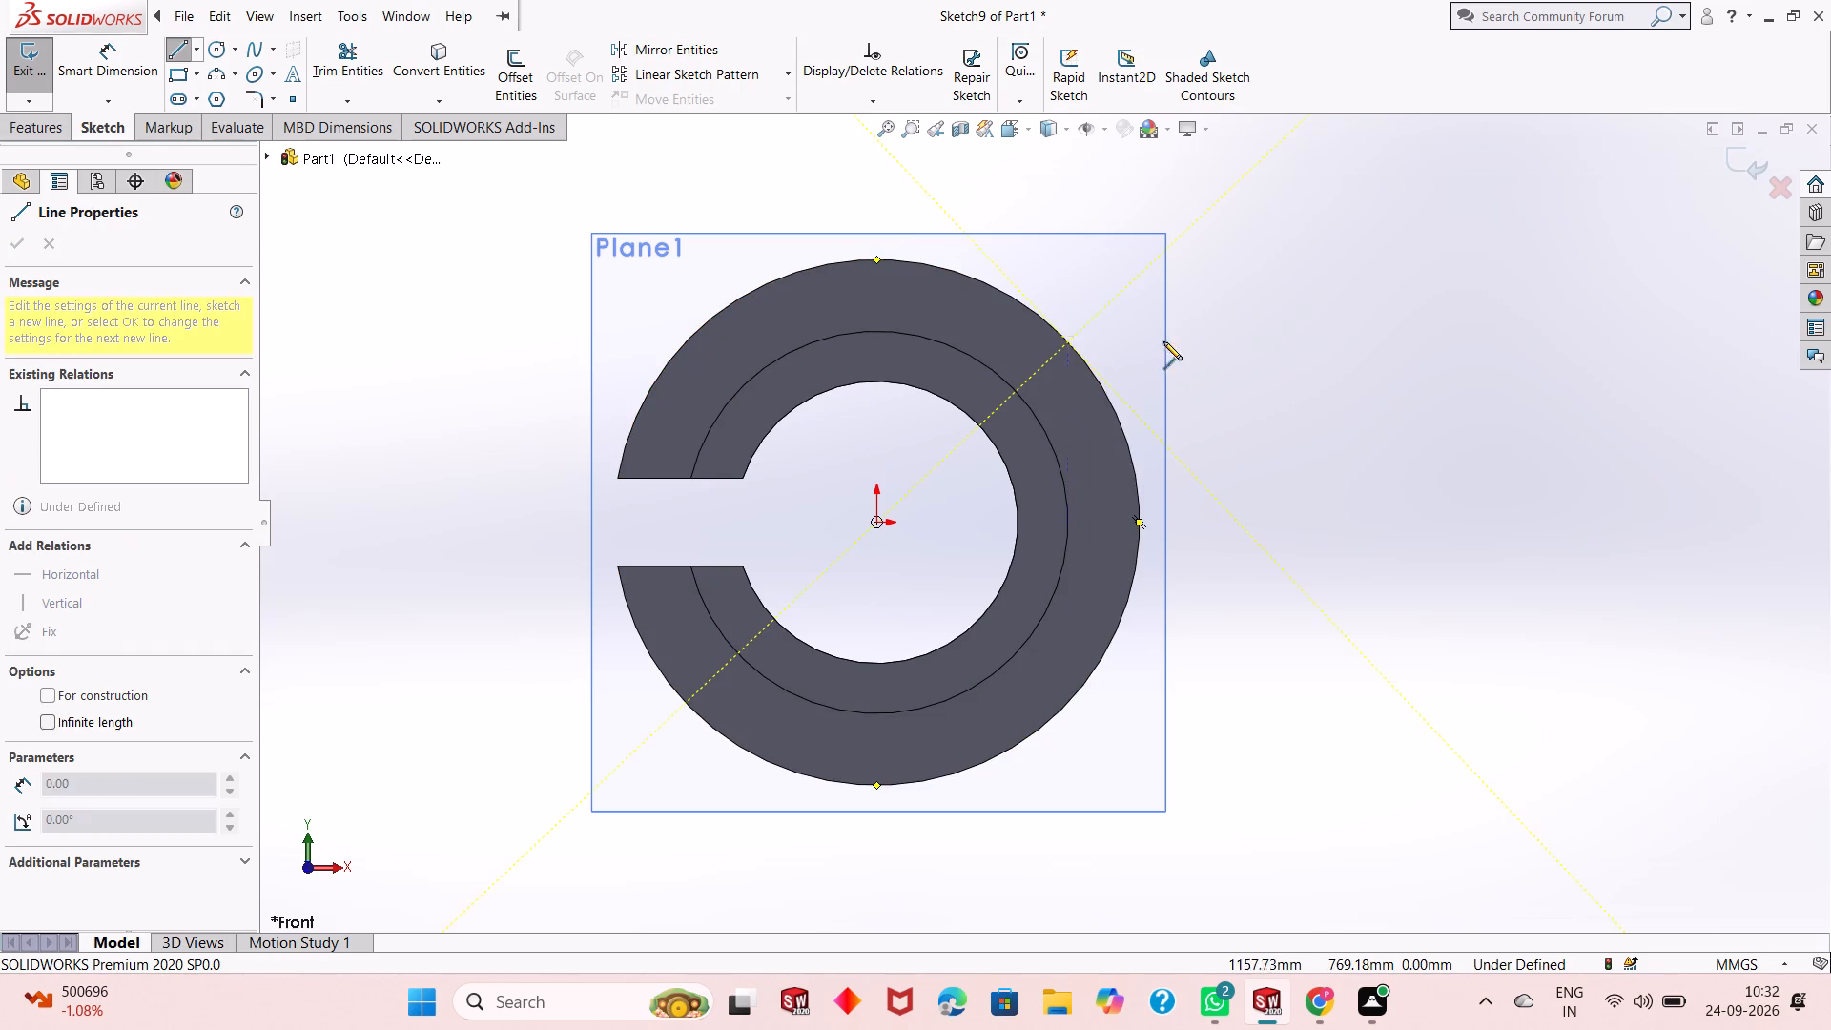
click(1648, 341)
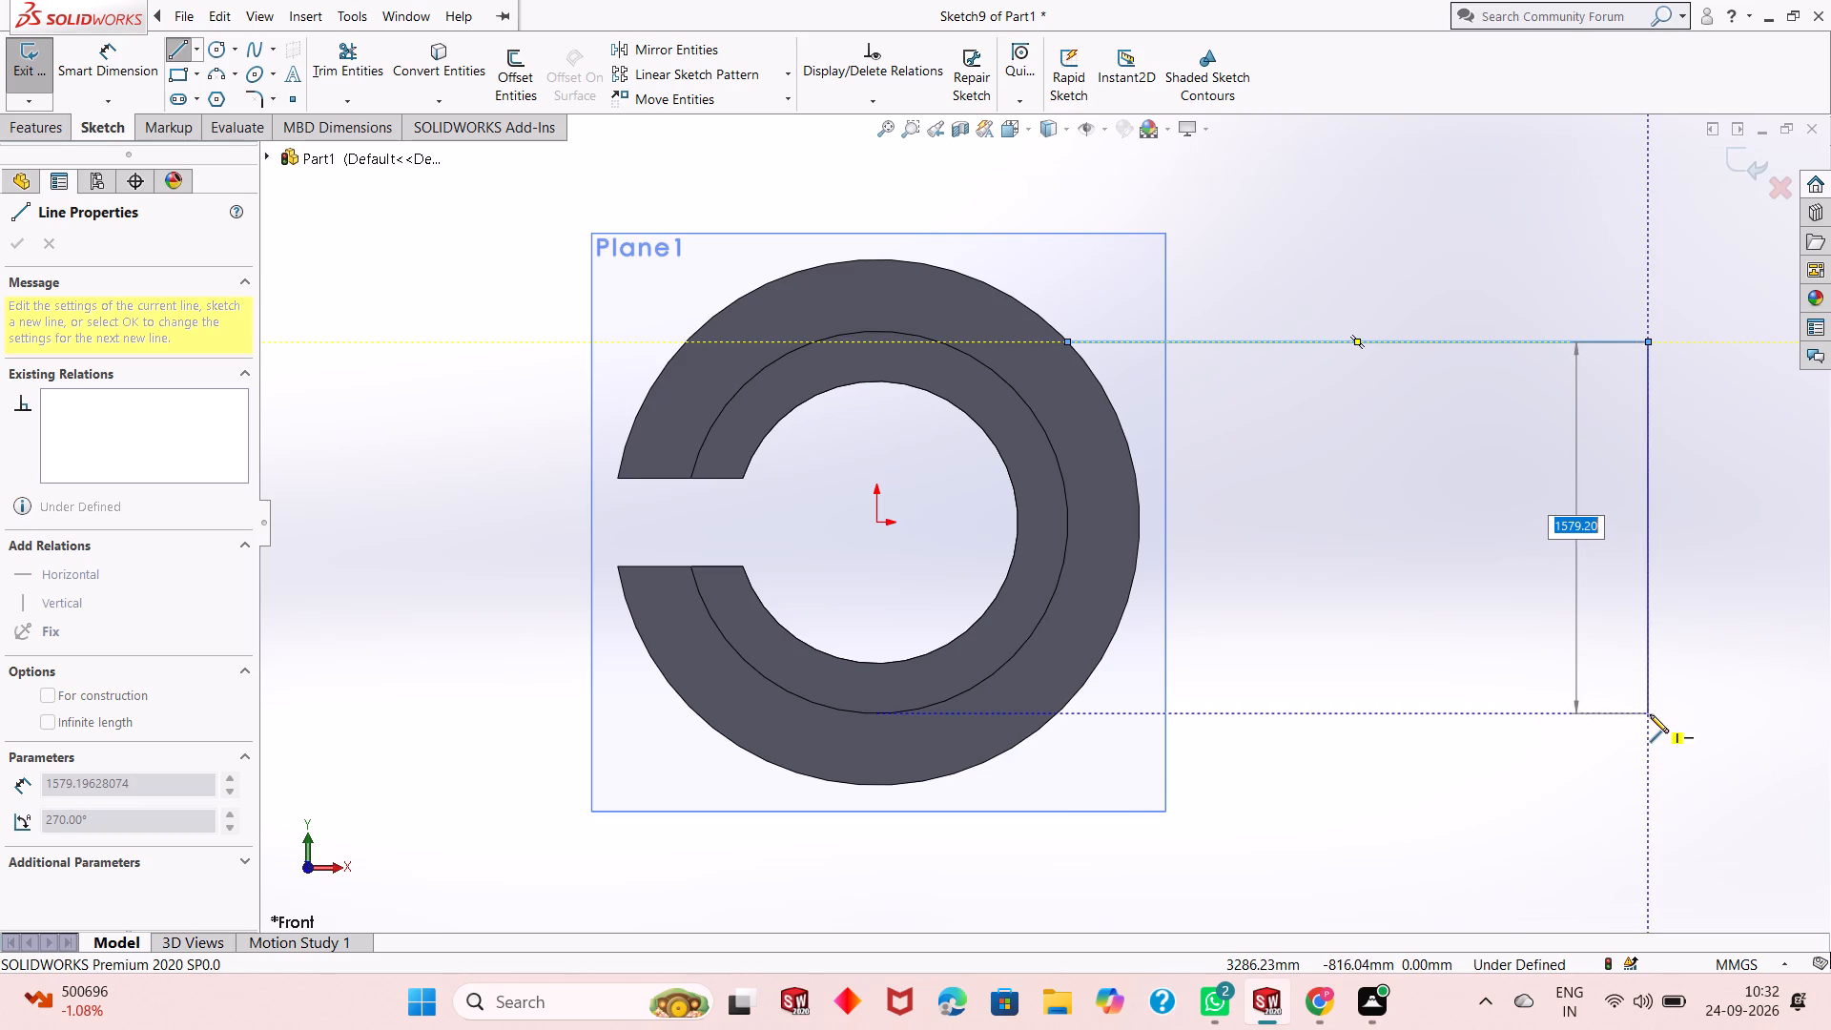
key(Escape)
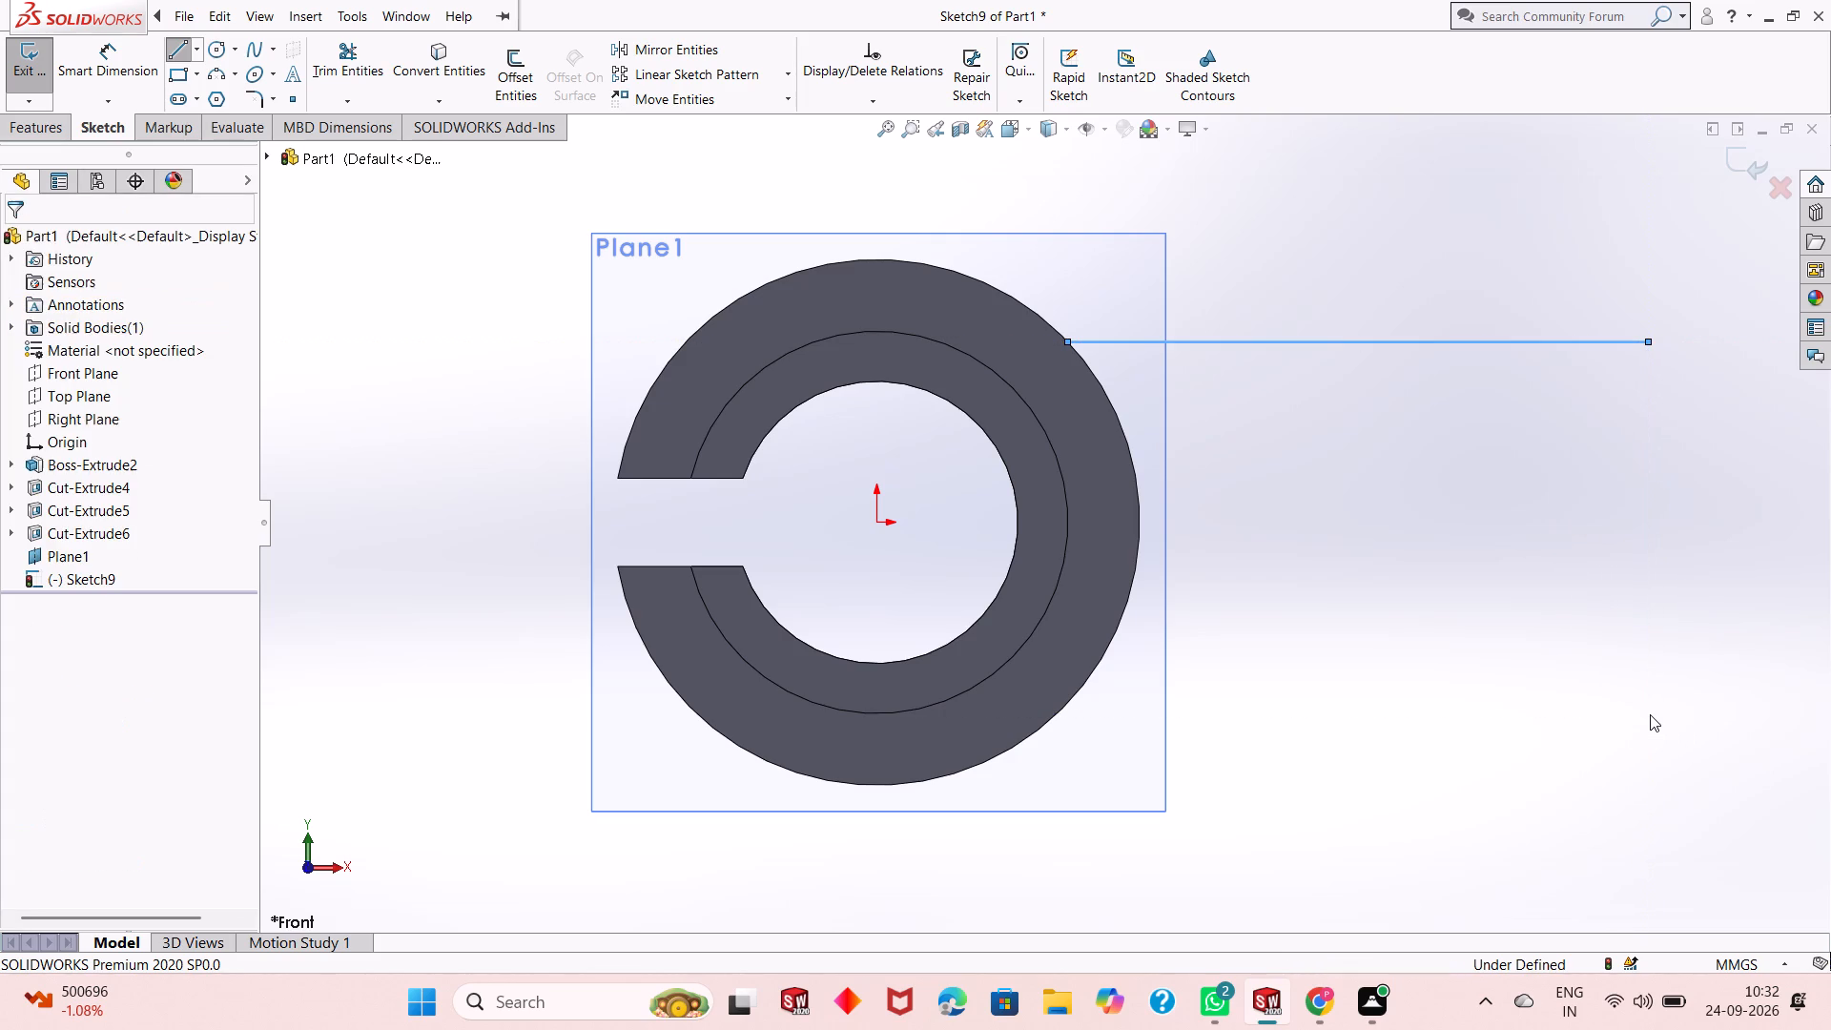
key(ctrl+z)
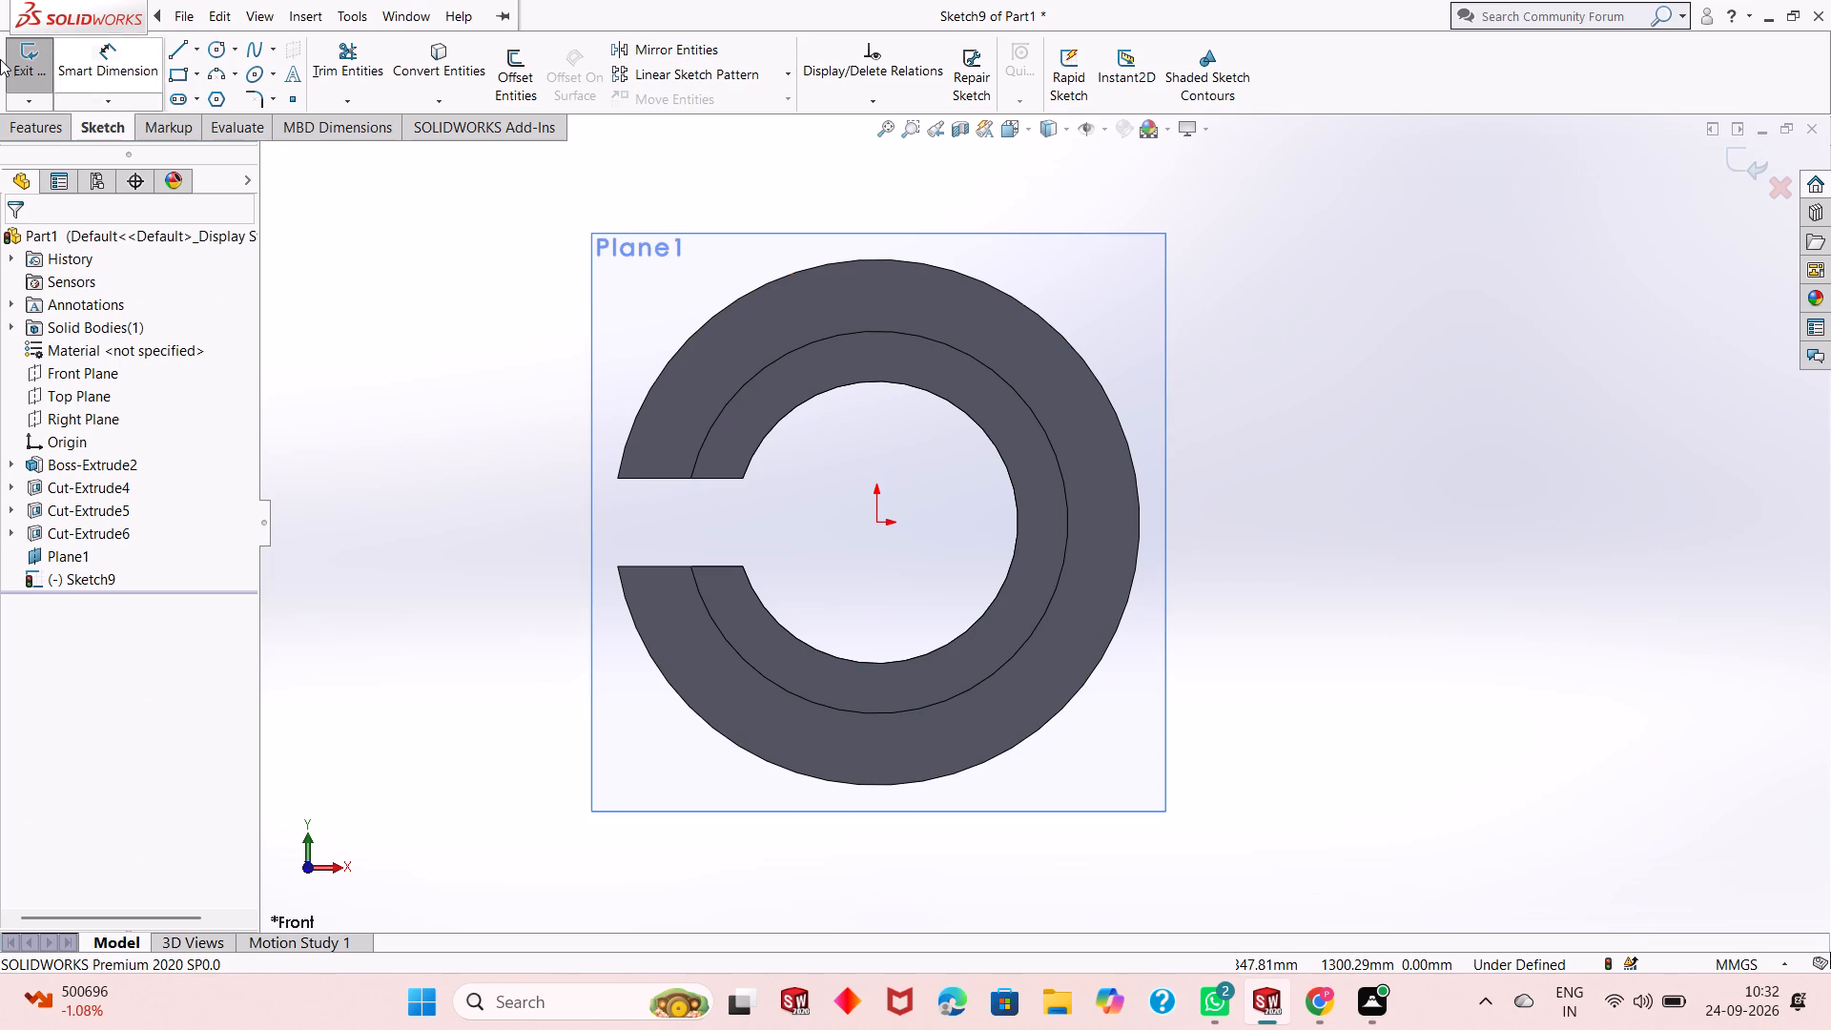
Sketch a horizontal line about 2757 mm long, starting just inside the ring's upper outer edge and extending outward away from the slot.
click(172, 51)
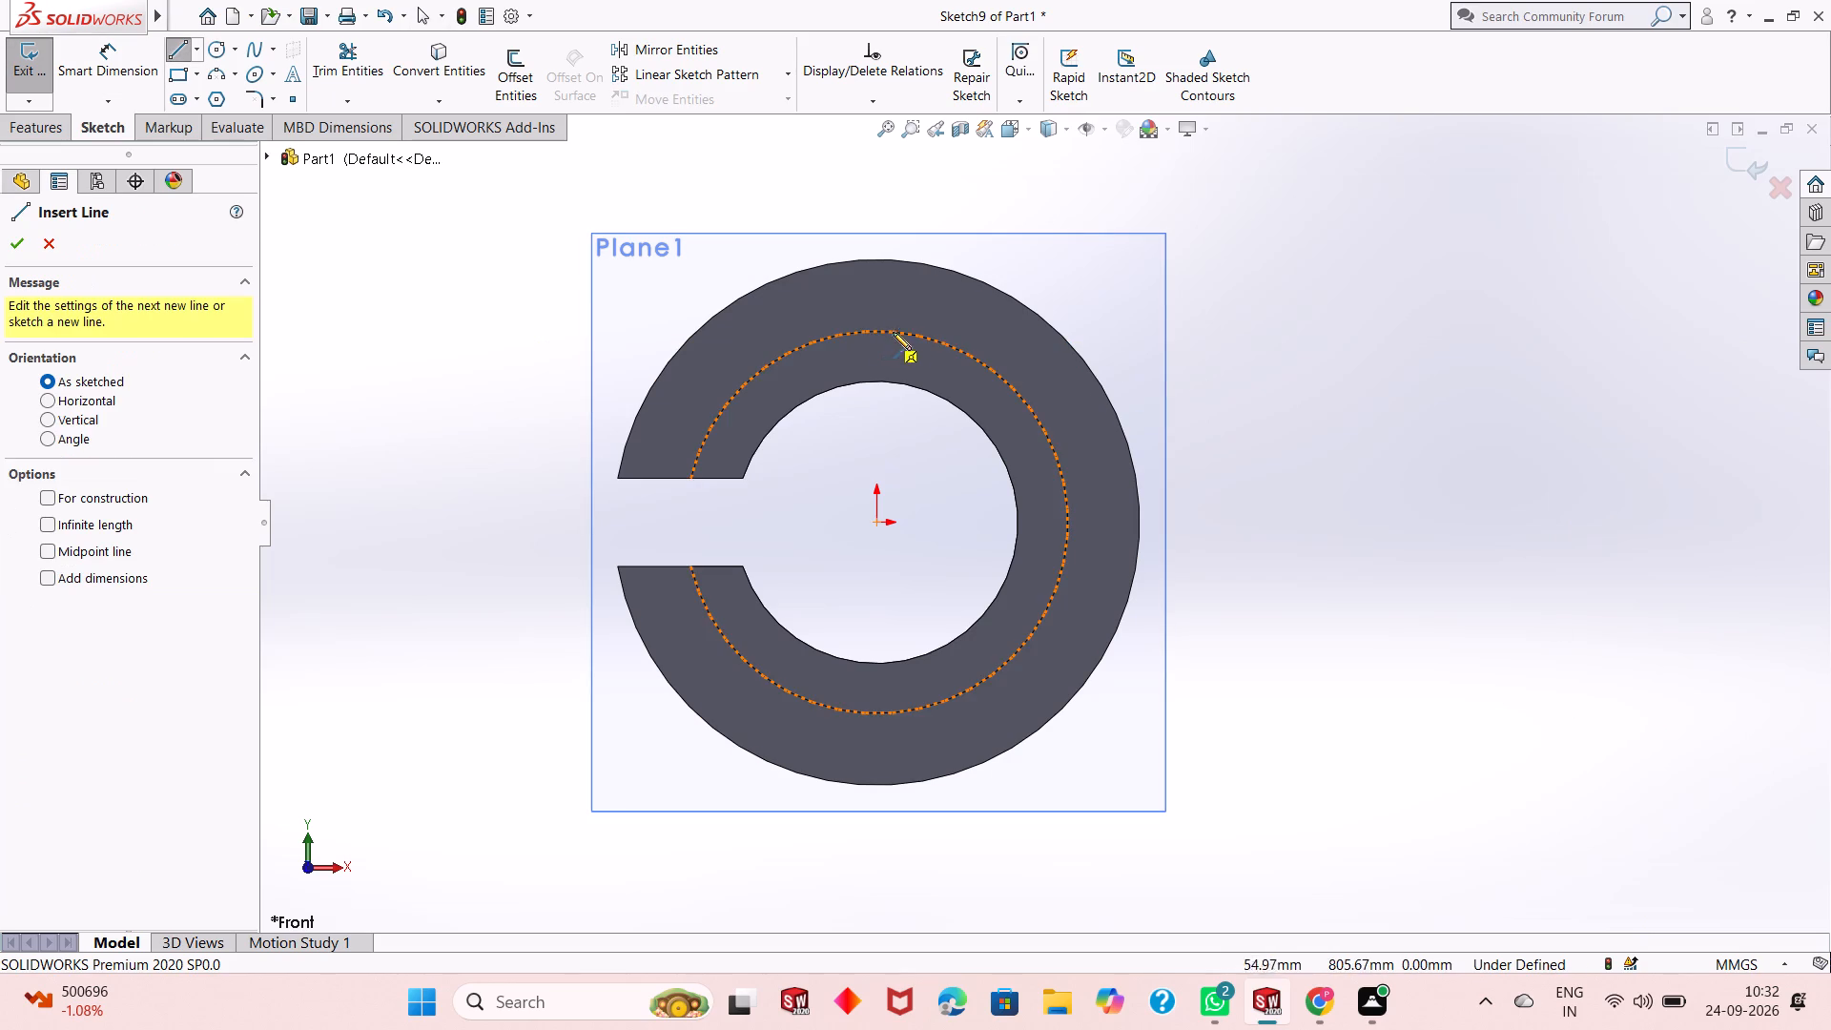
click(1012, 312)
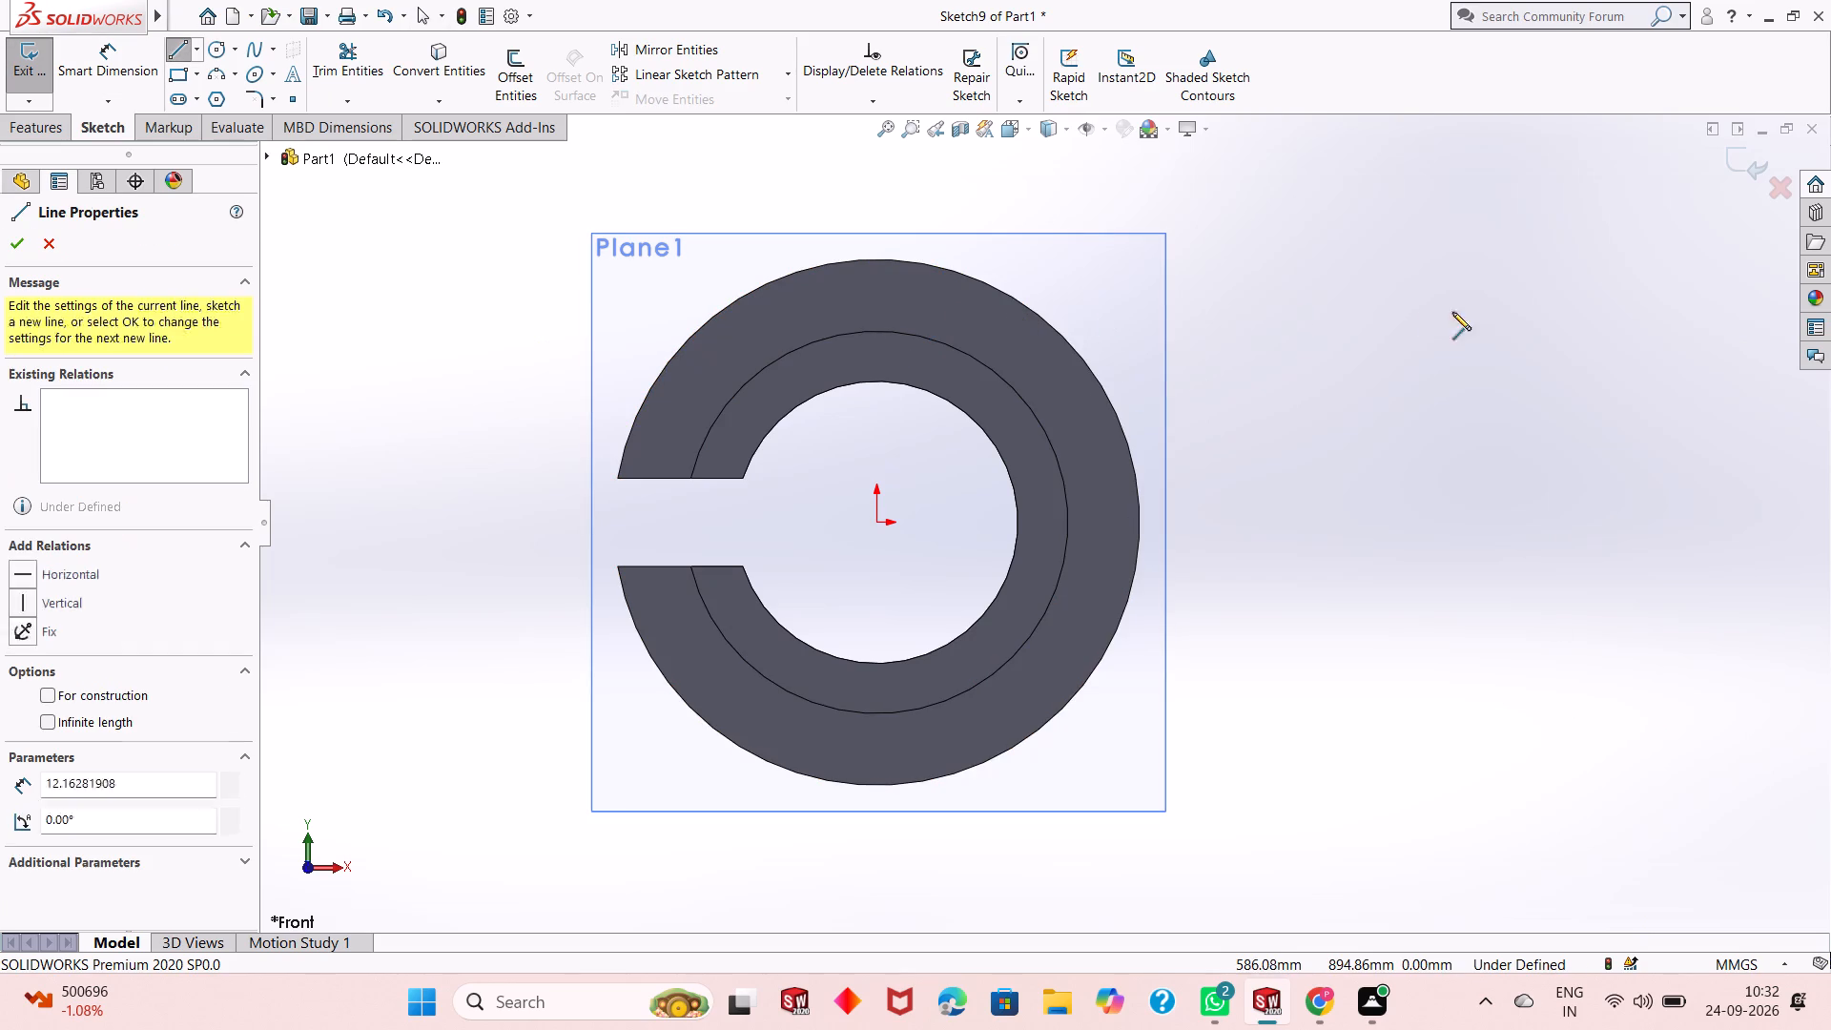
click(1660, 312)
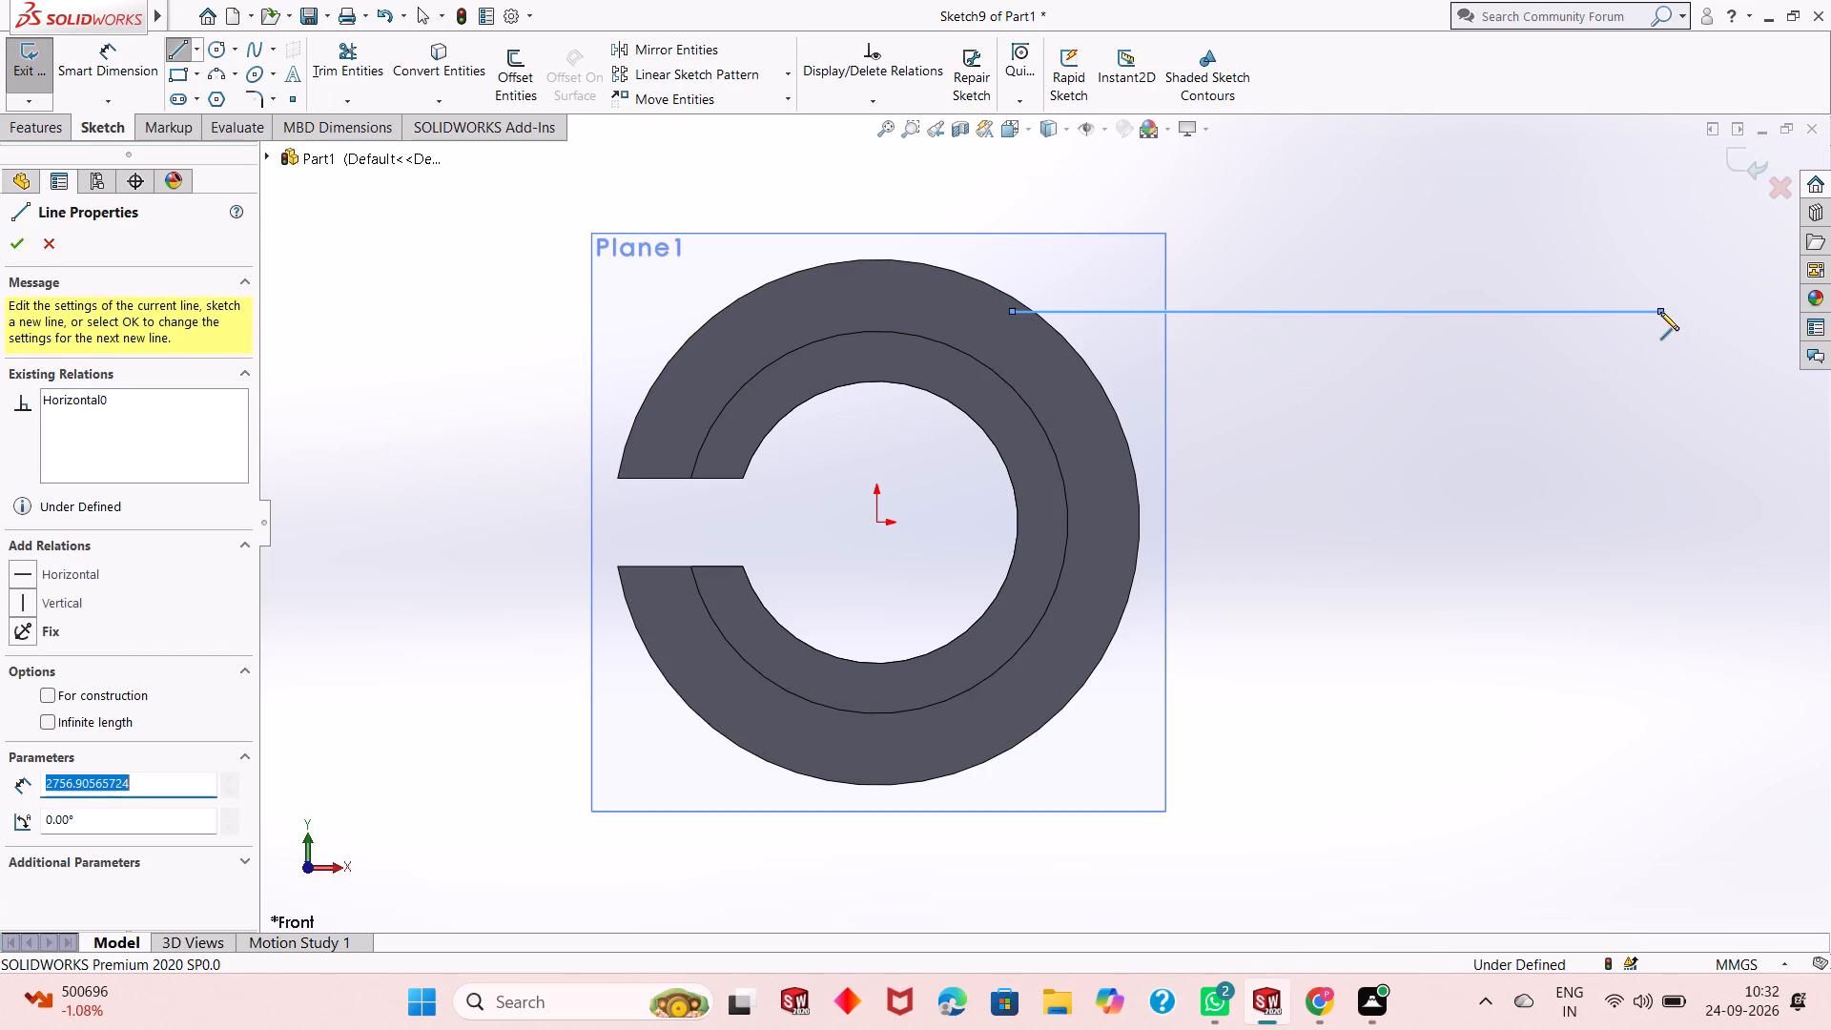
key(Escape)
key(Escape)
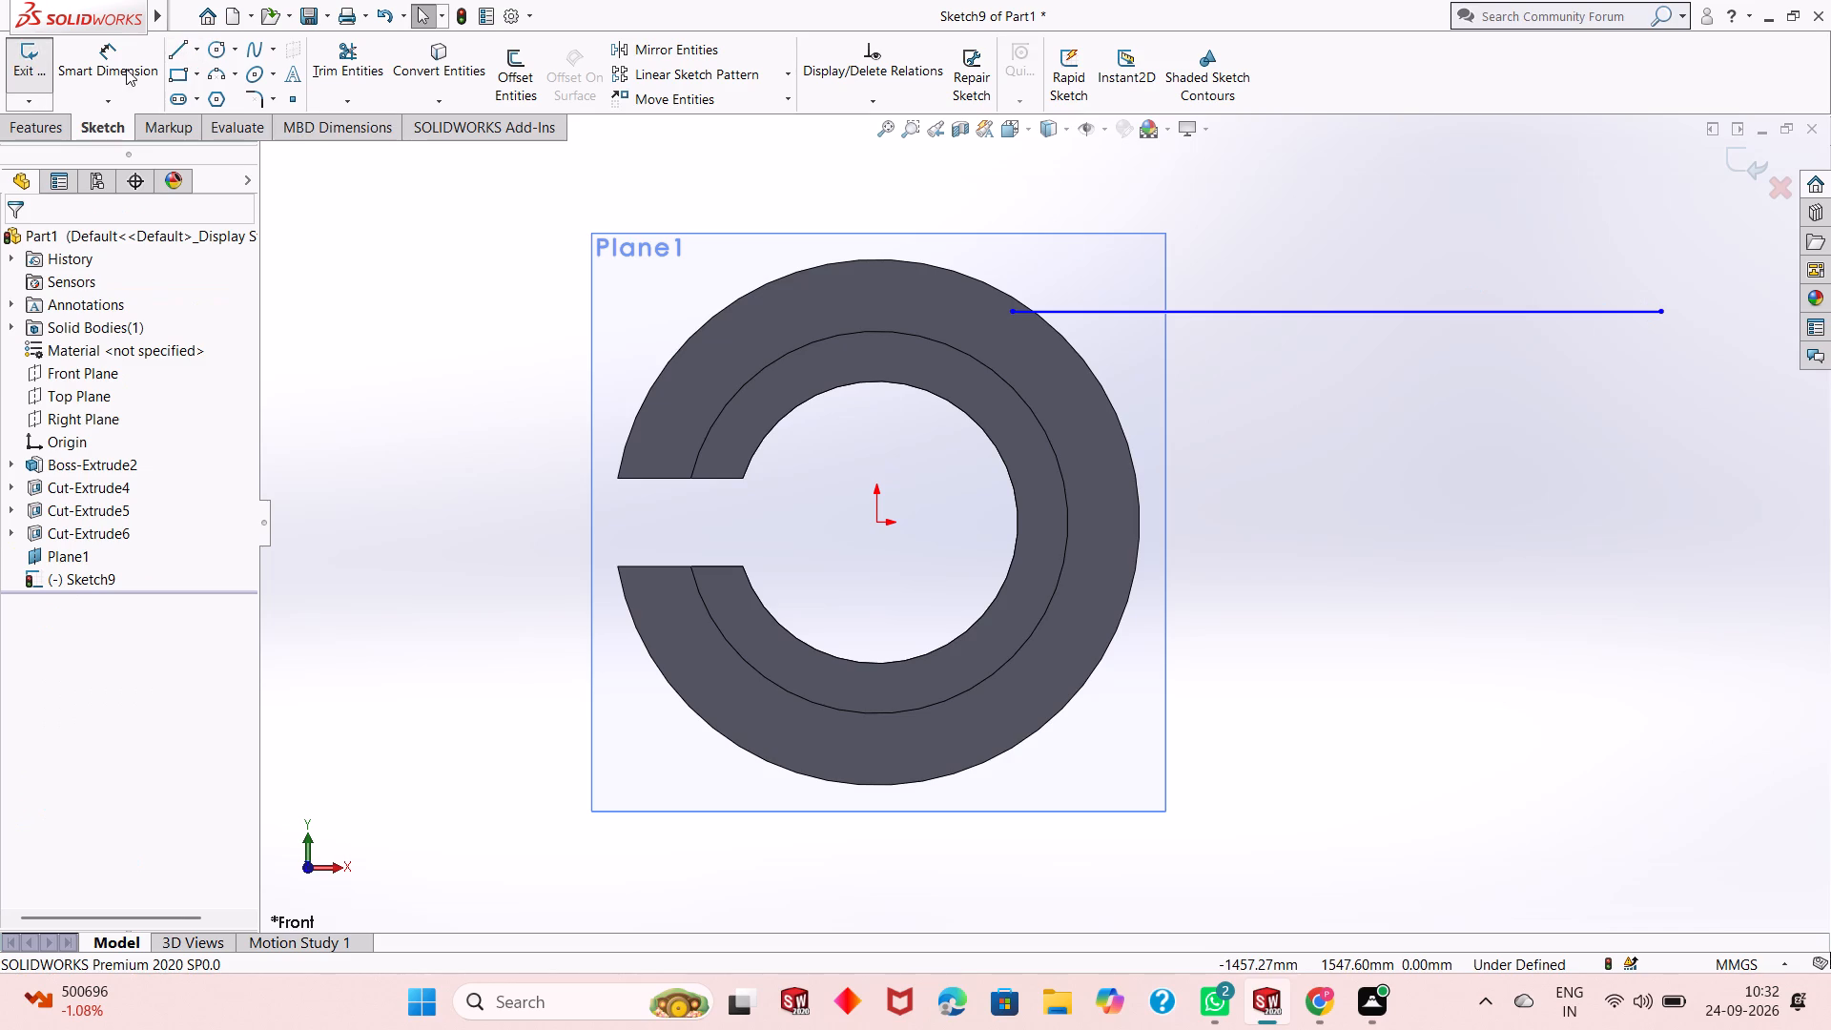
Dimension the vertical distance between the line's inner endpoint and the origin as 890 mm.
click(133, 68)
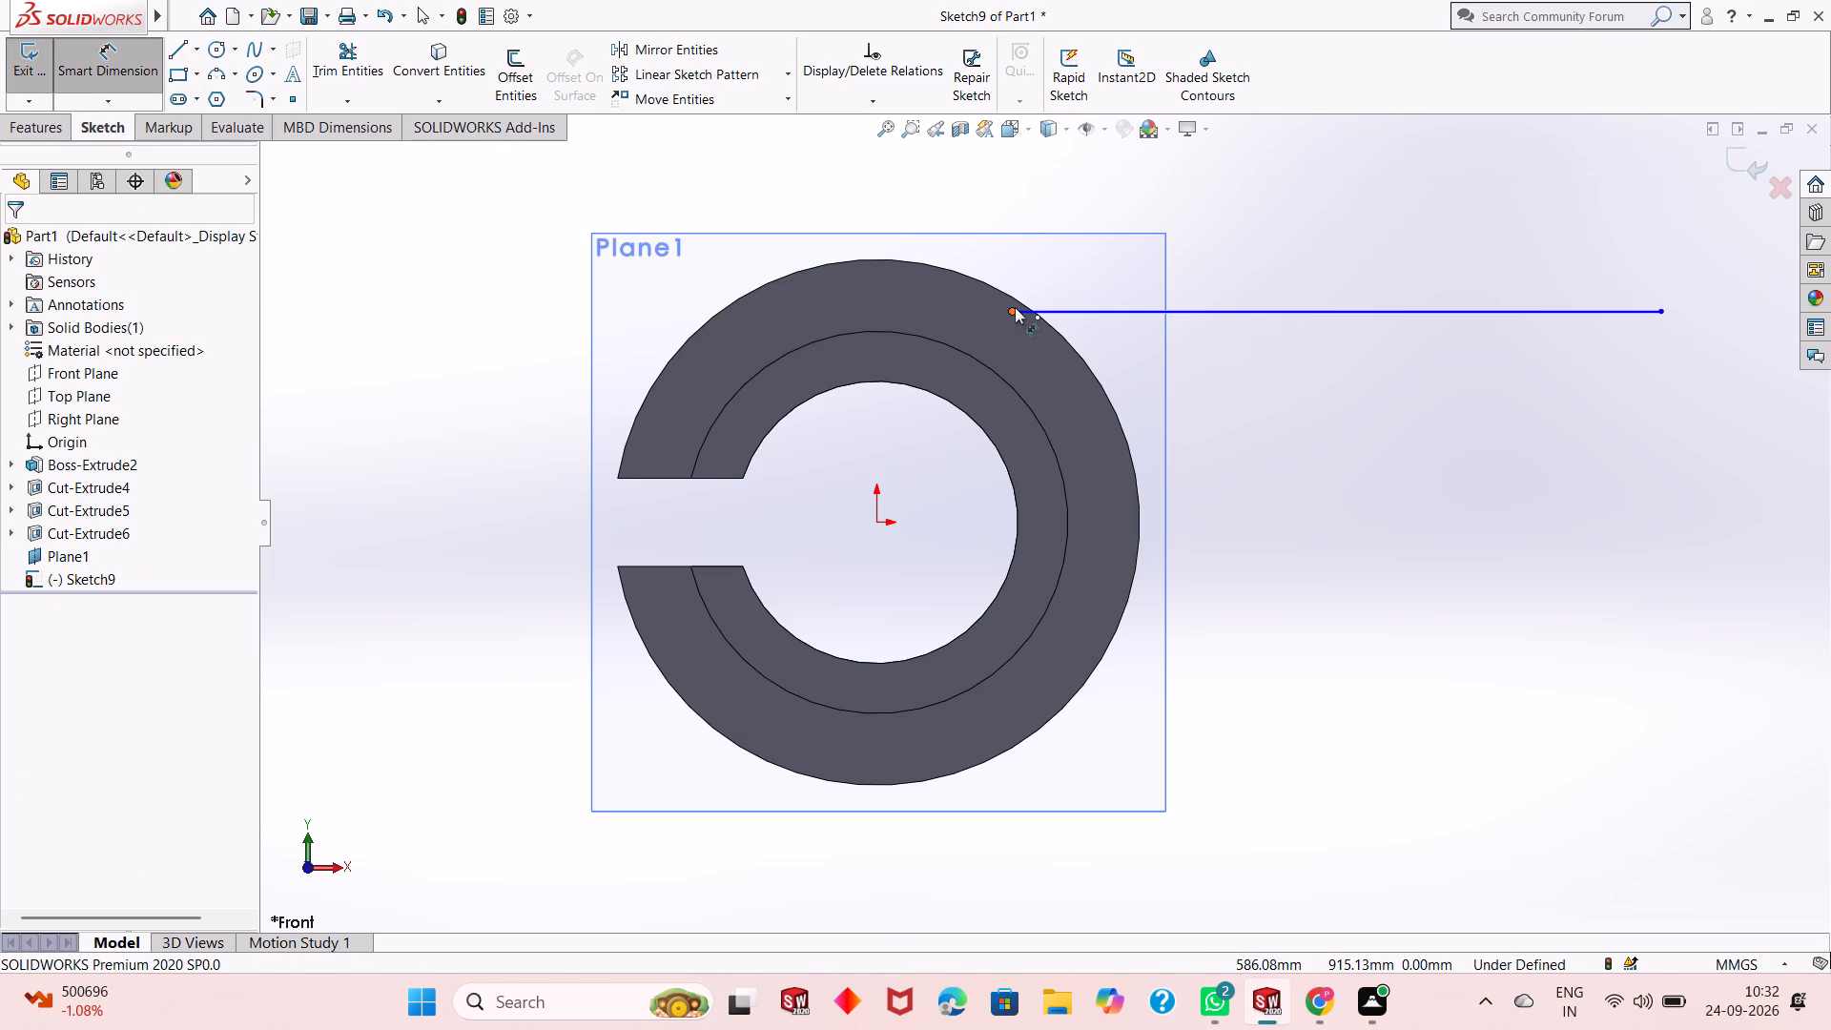
click(1013, 308)
click(881, 520)
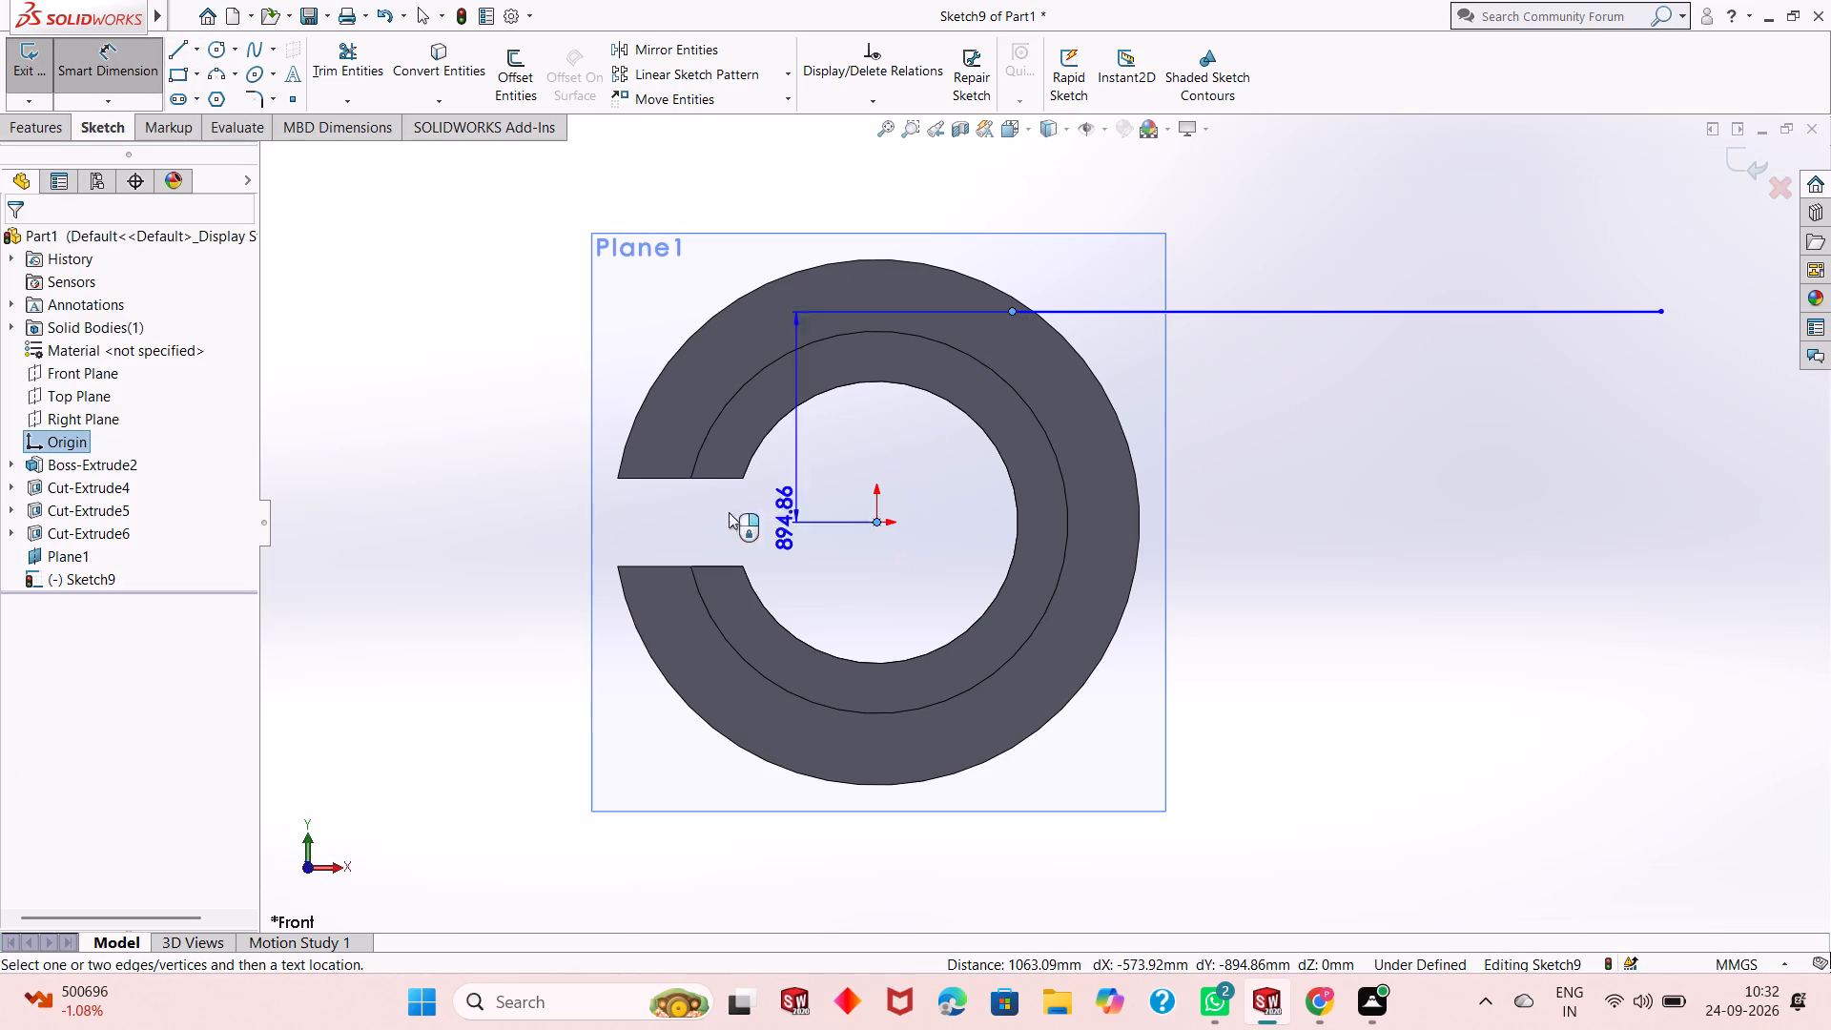
click(545, 505)
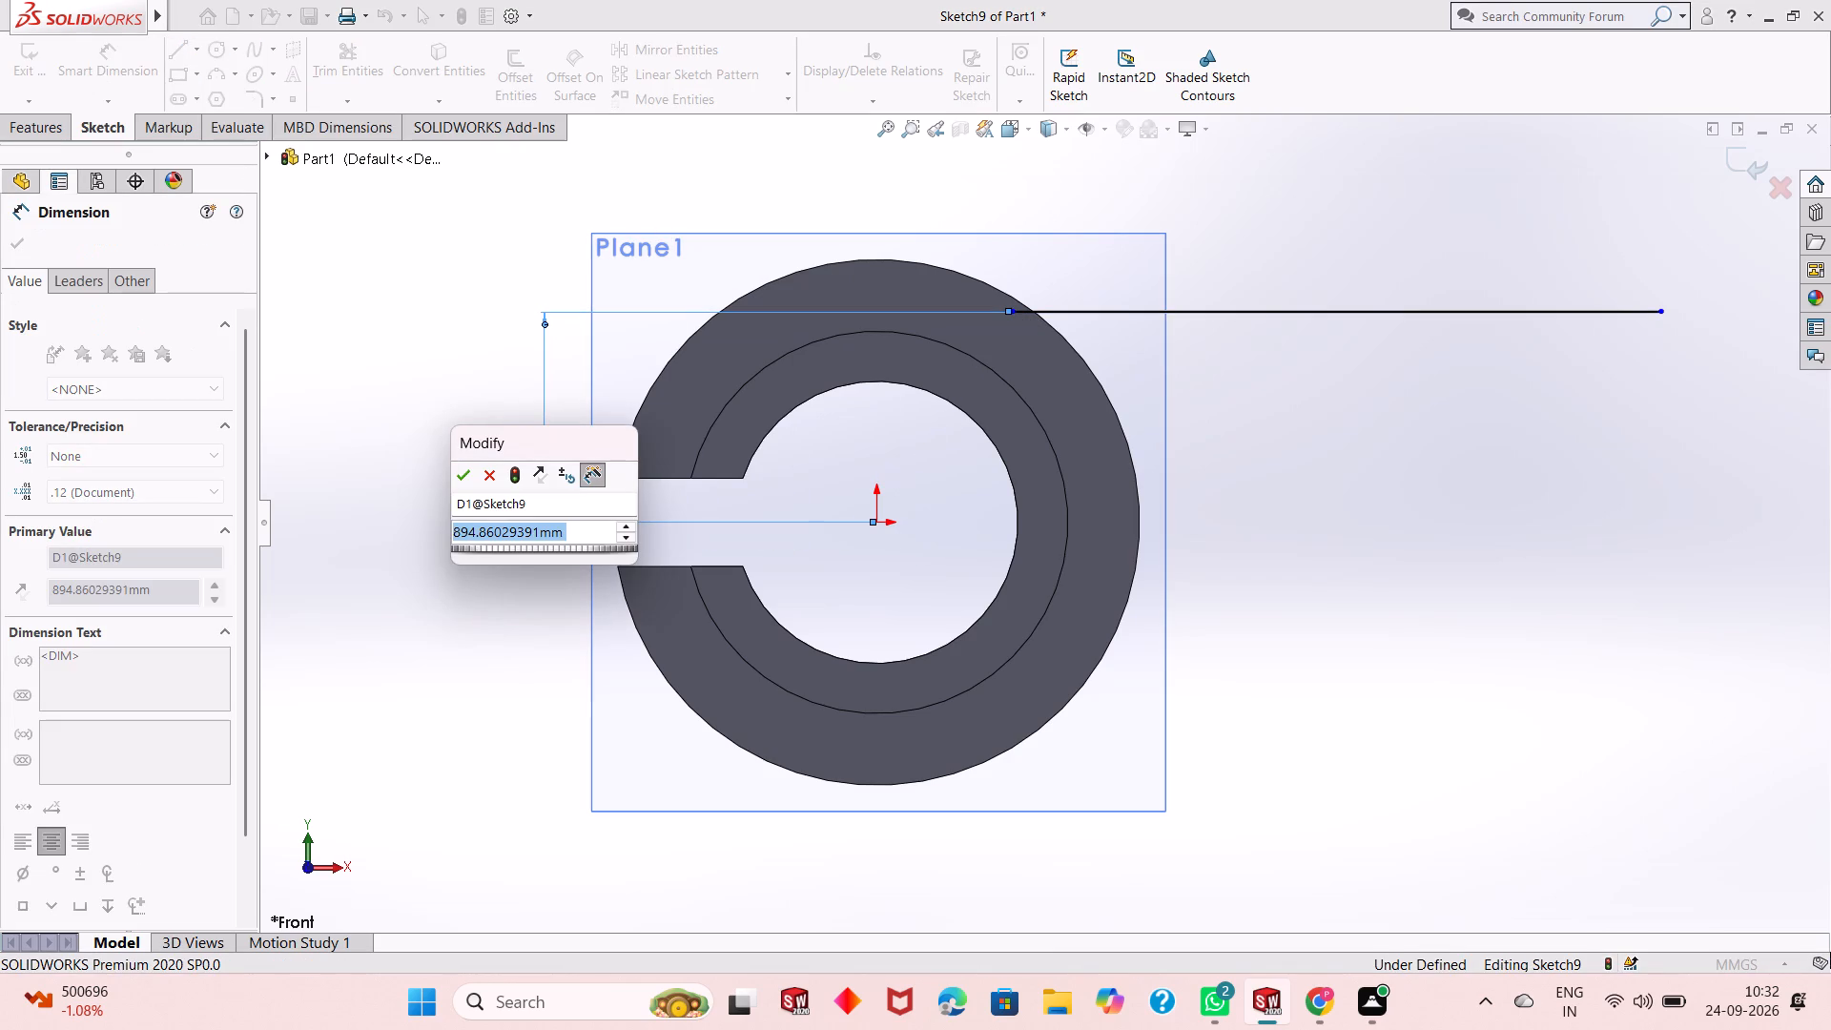
text(86)
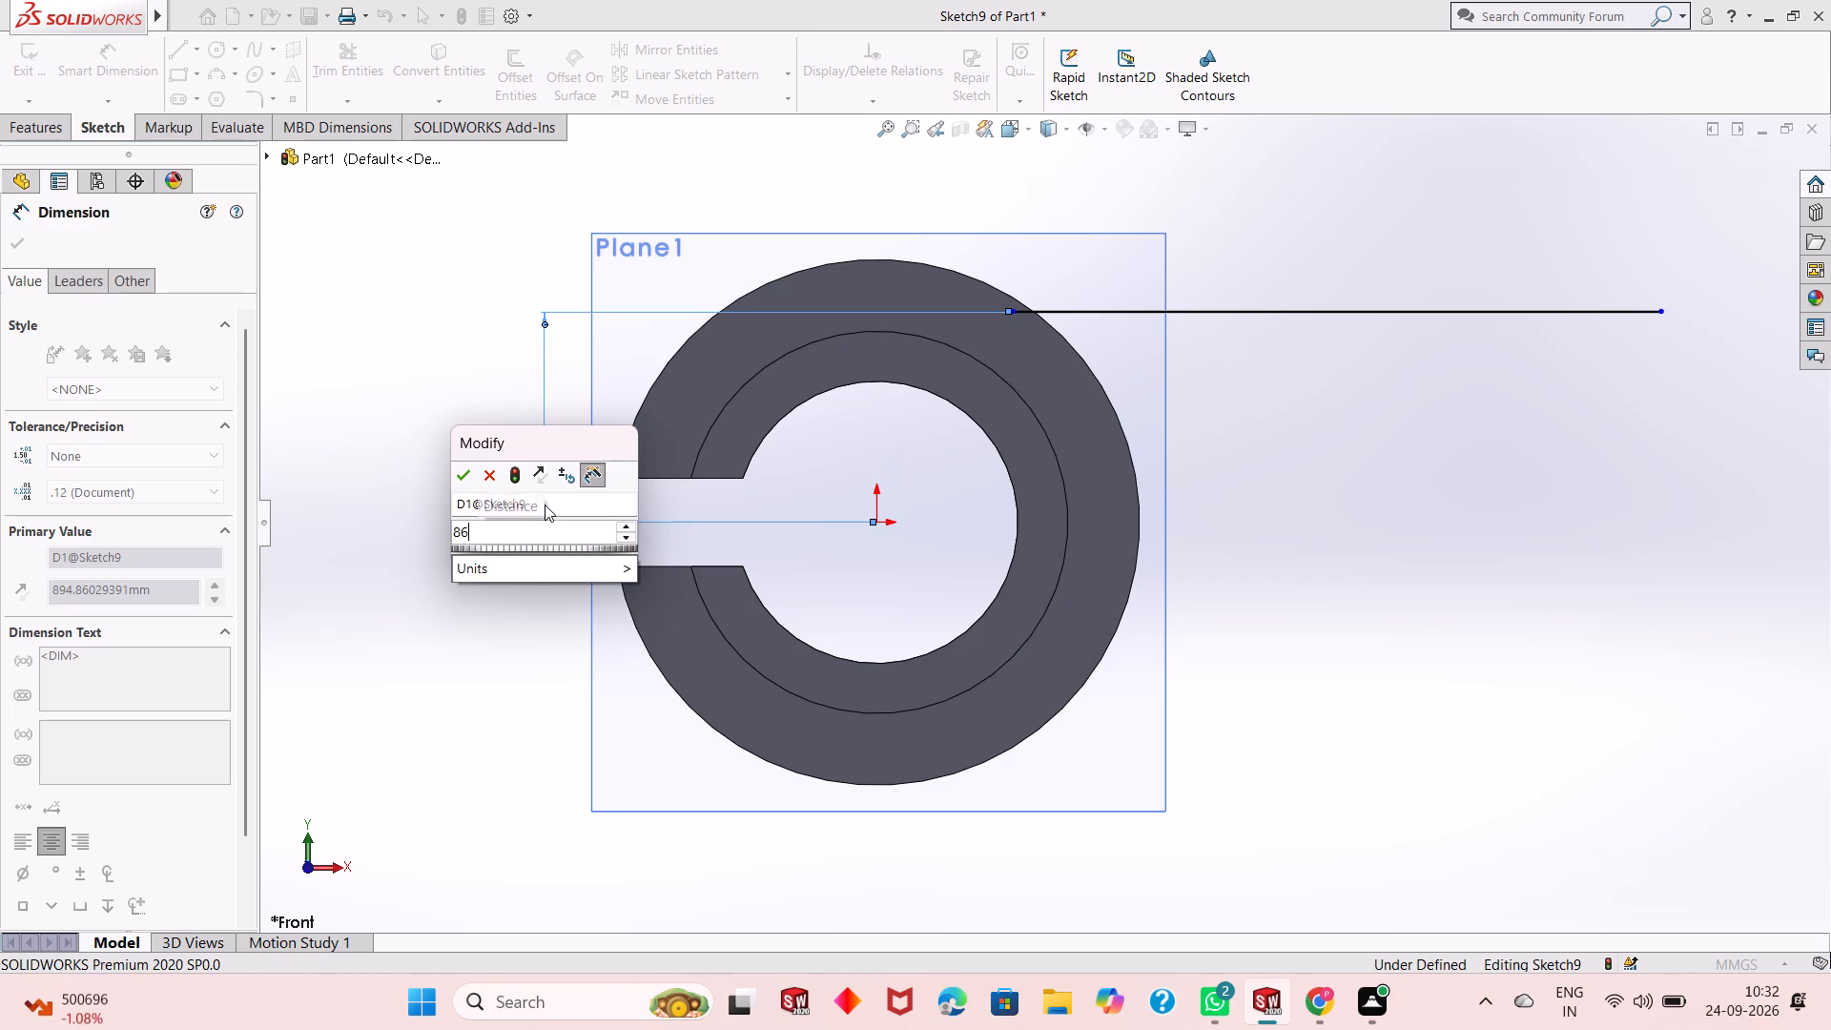
key(BackSpace)
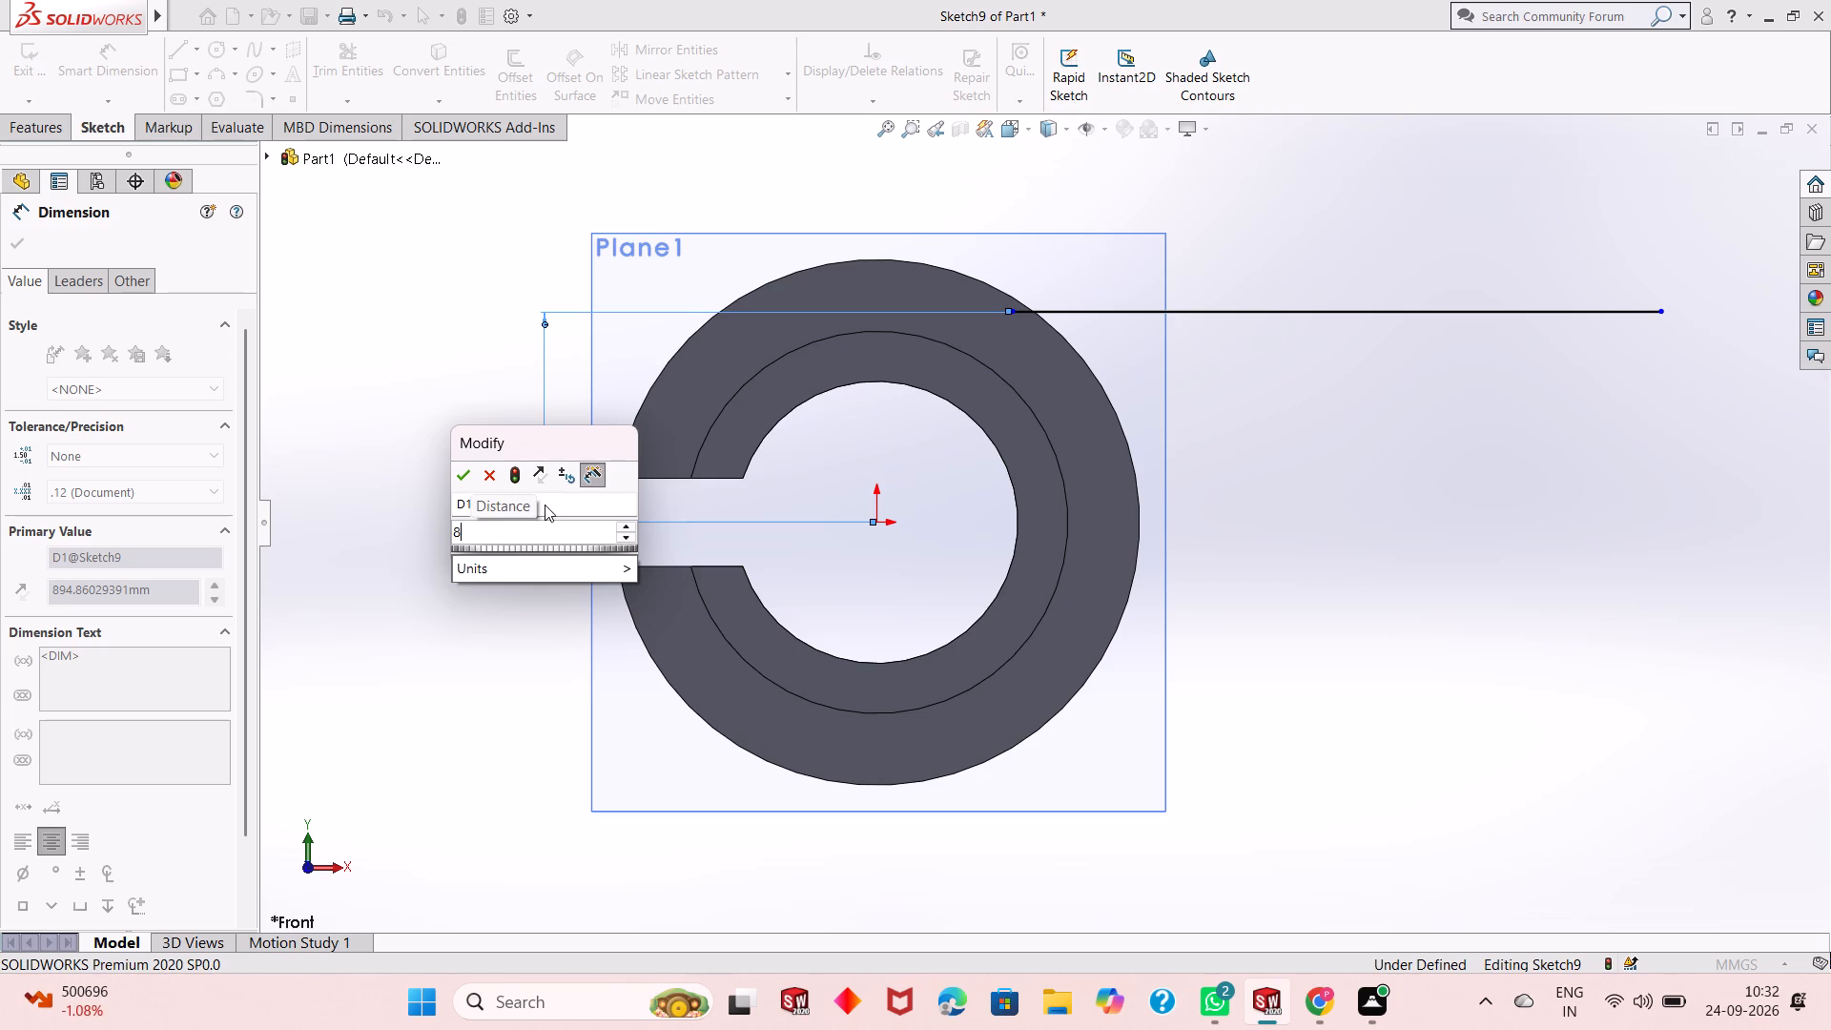
text(90)
key(Return)
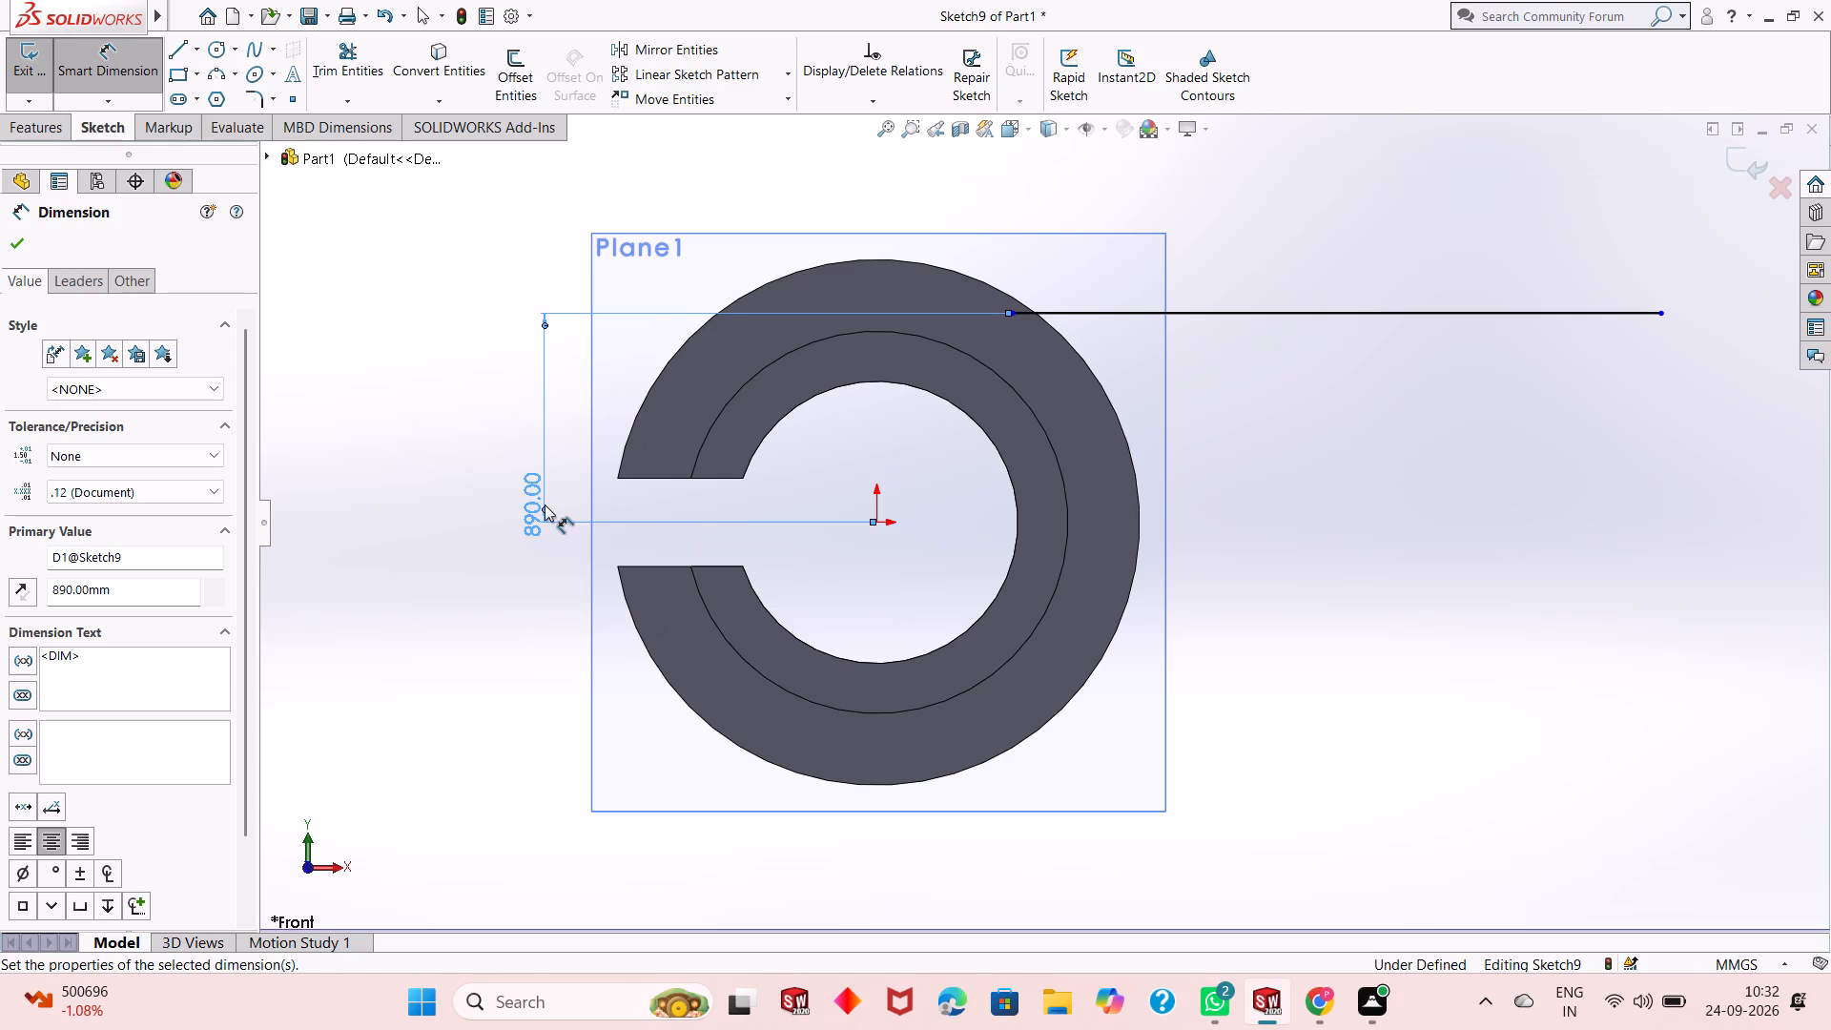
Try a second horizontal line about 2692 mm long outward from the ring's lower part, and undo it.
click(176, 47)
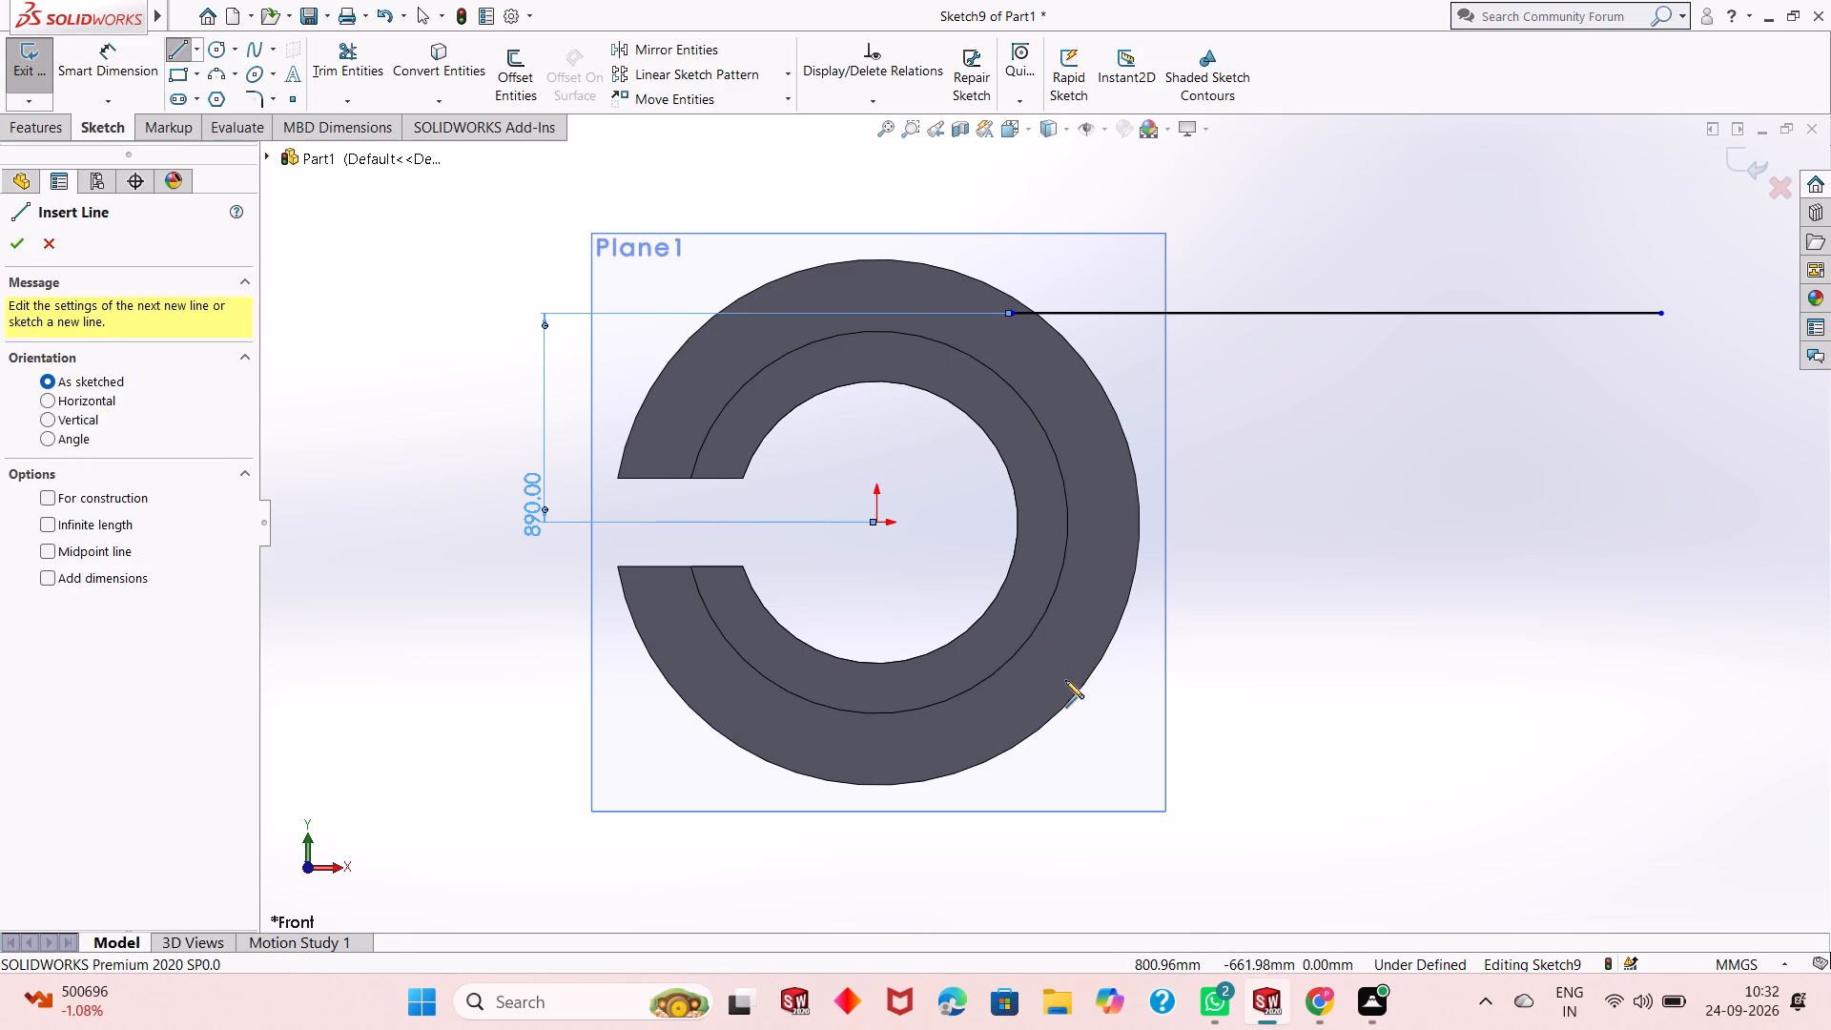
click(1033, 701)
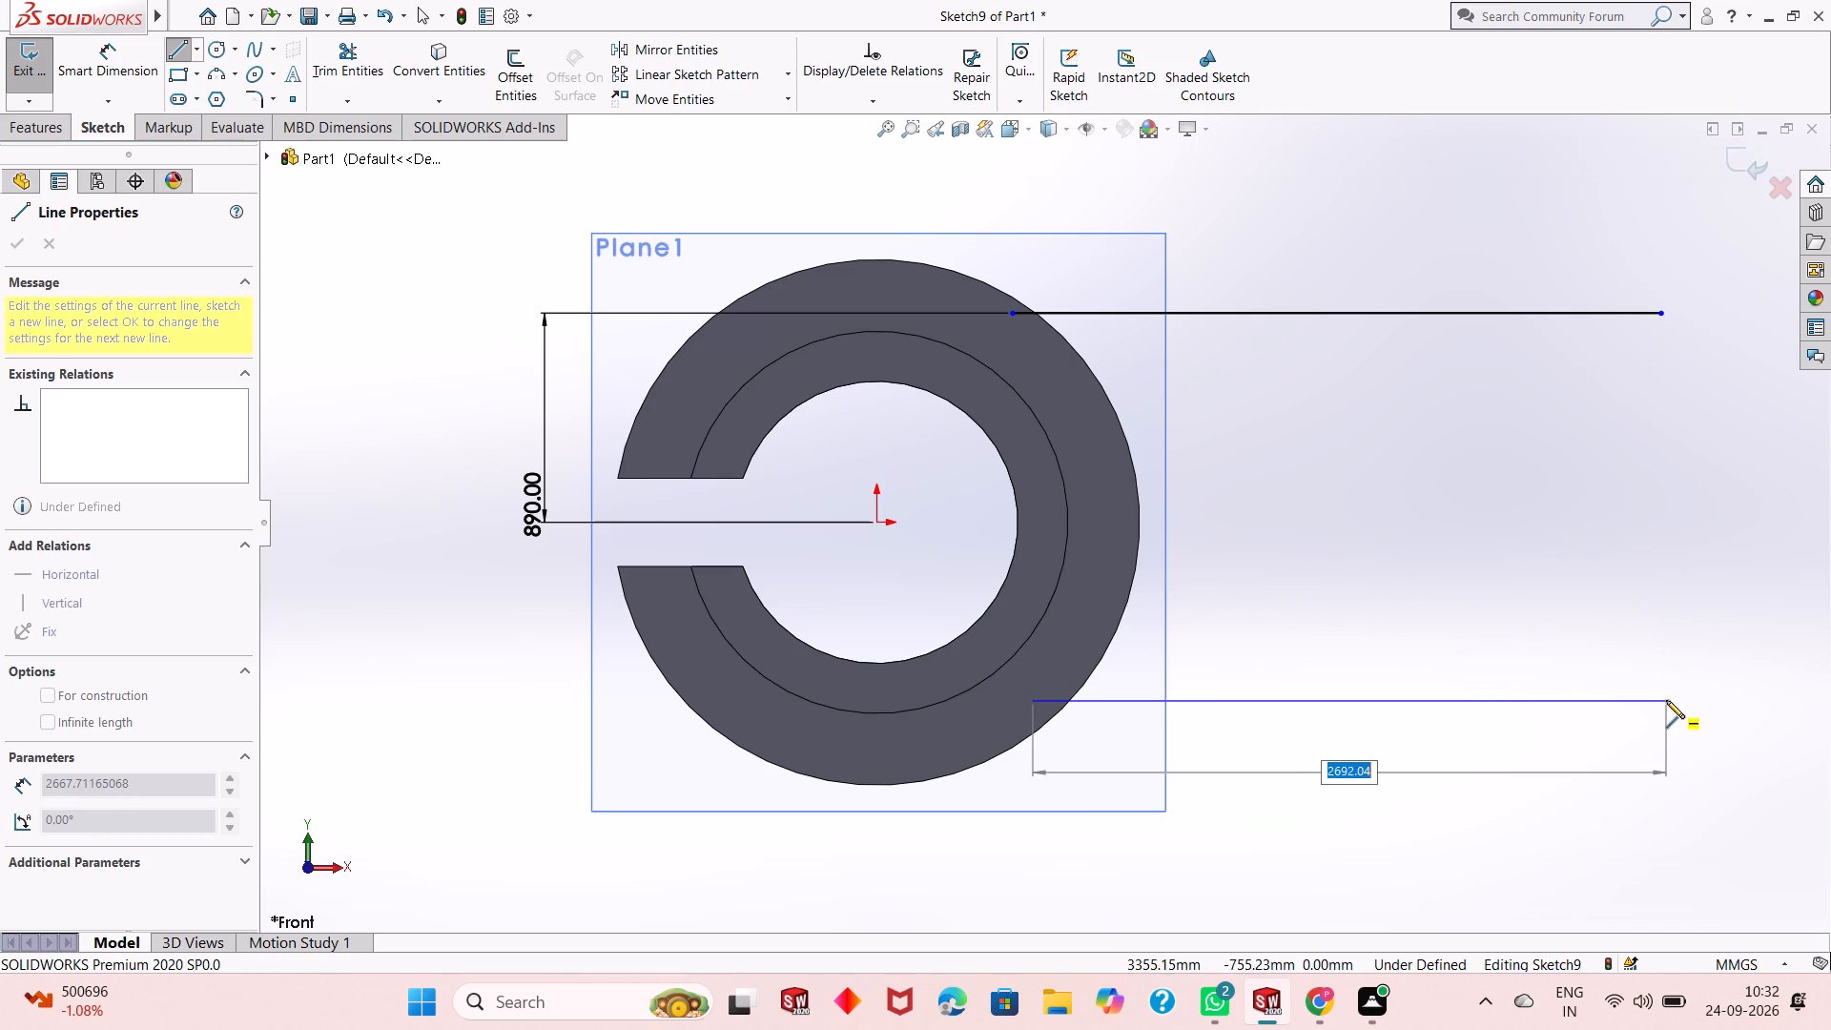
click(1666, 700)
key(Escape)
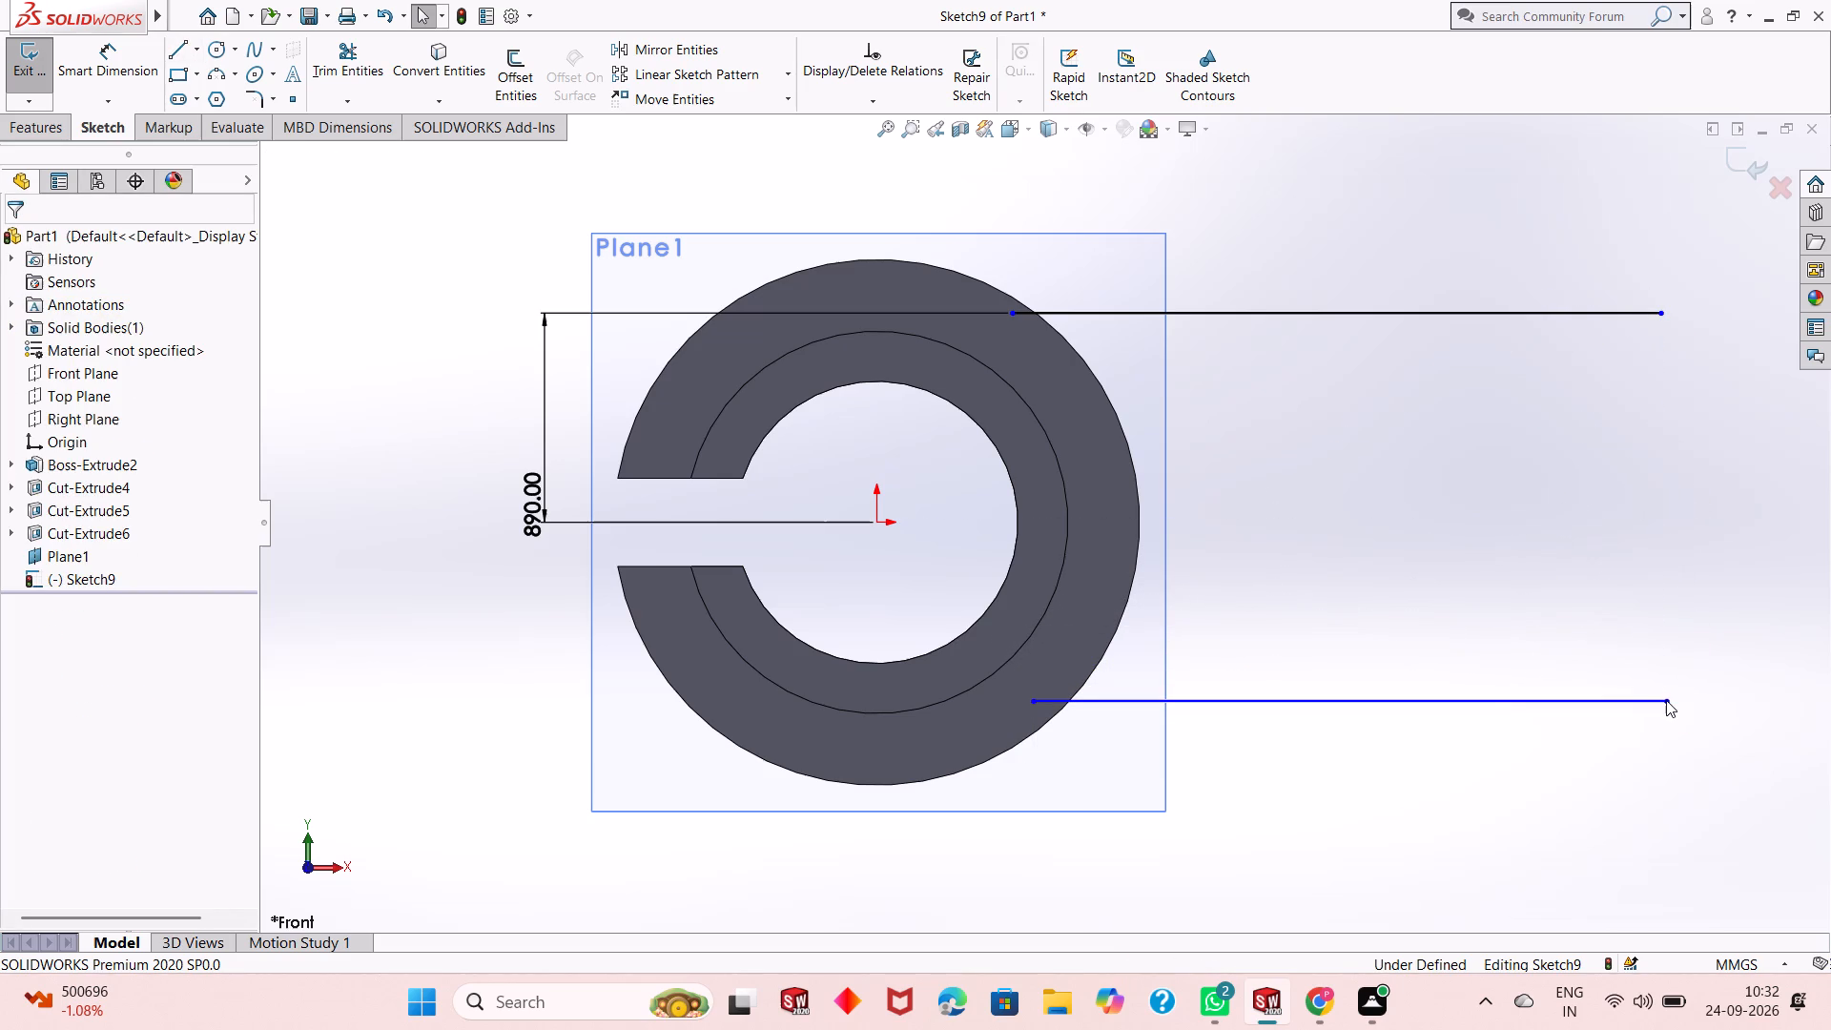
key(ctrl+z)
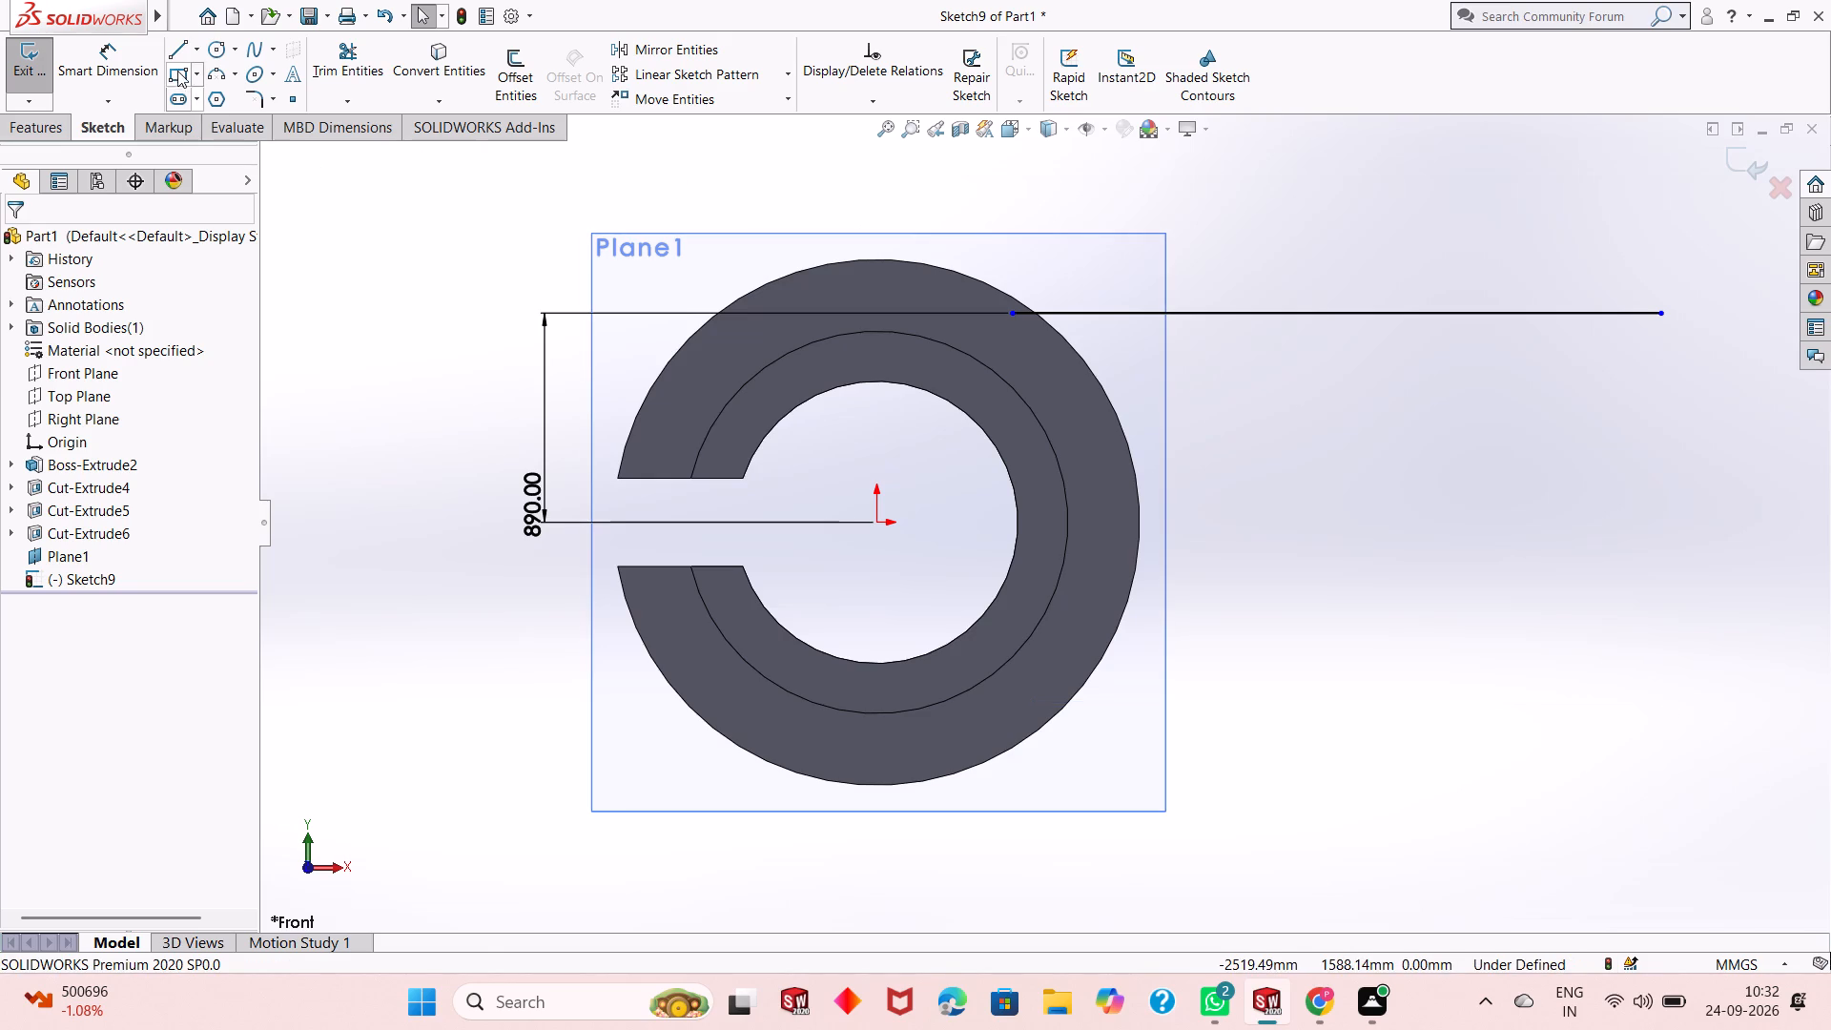
Sketch a lower horizontal line about 2757 mm long from inside the ring's outer edge, ending vertically aligned with the upper line's outer end.
click(169, 52)
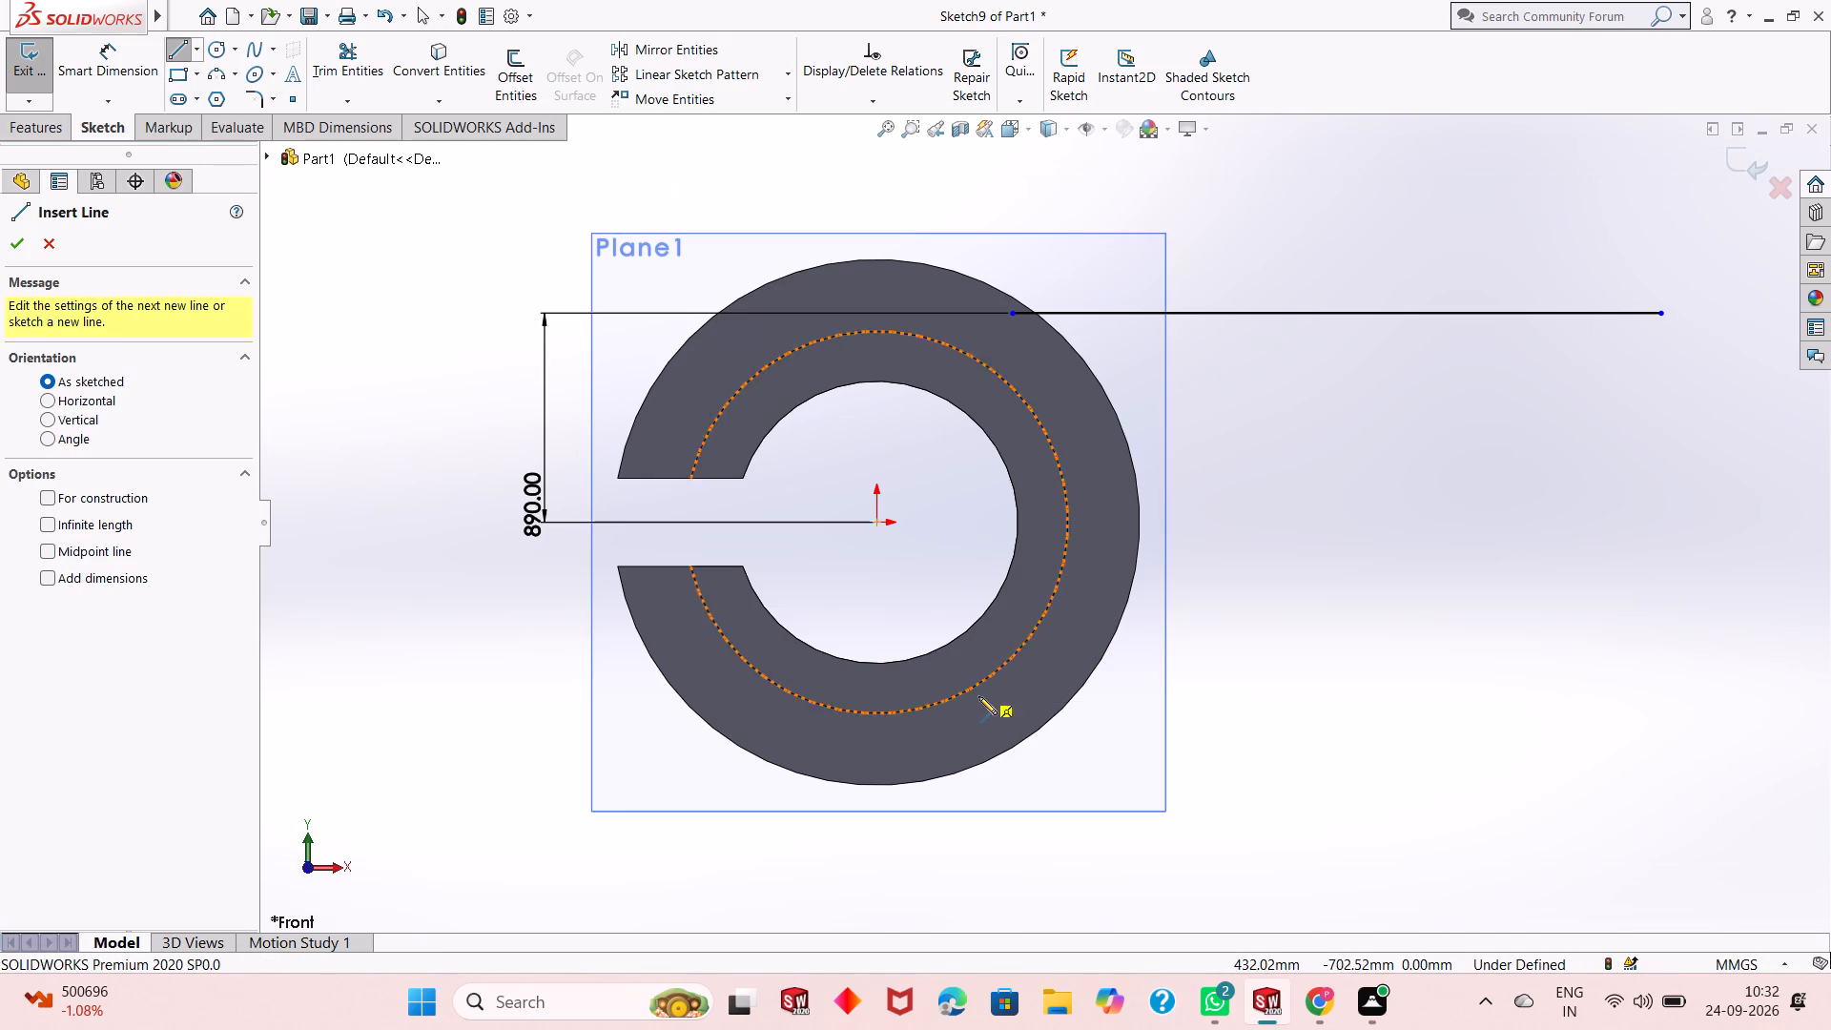
click(1017, 720)
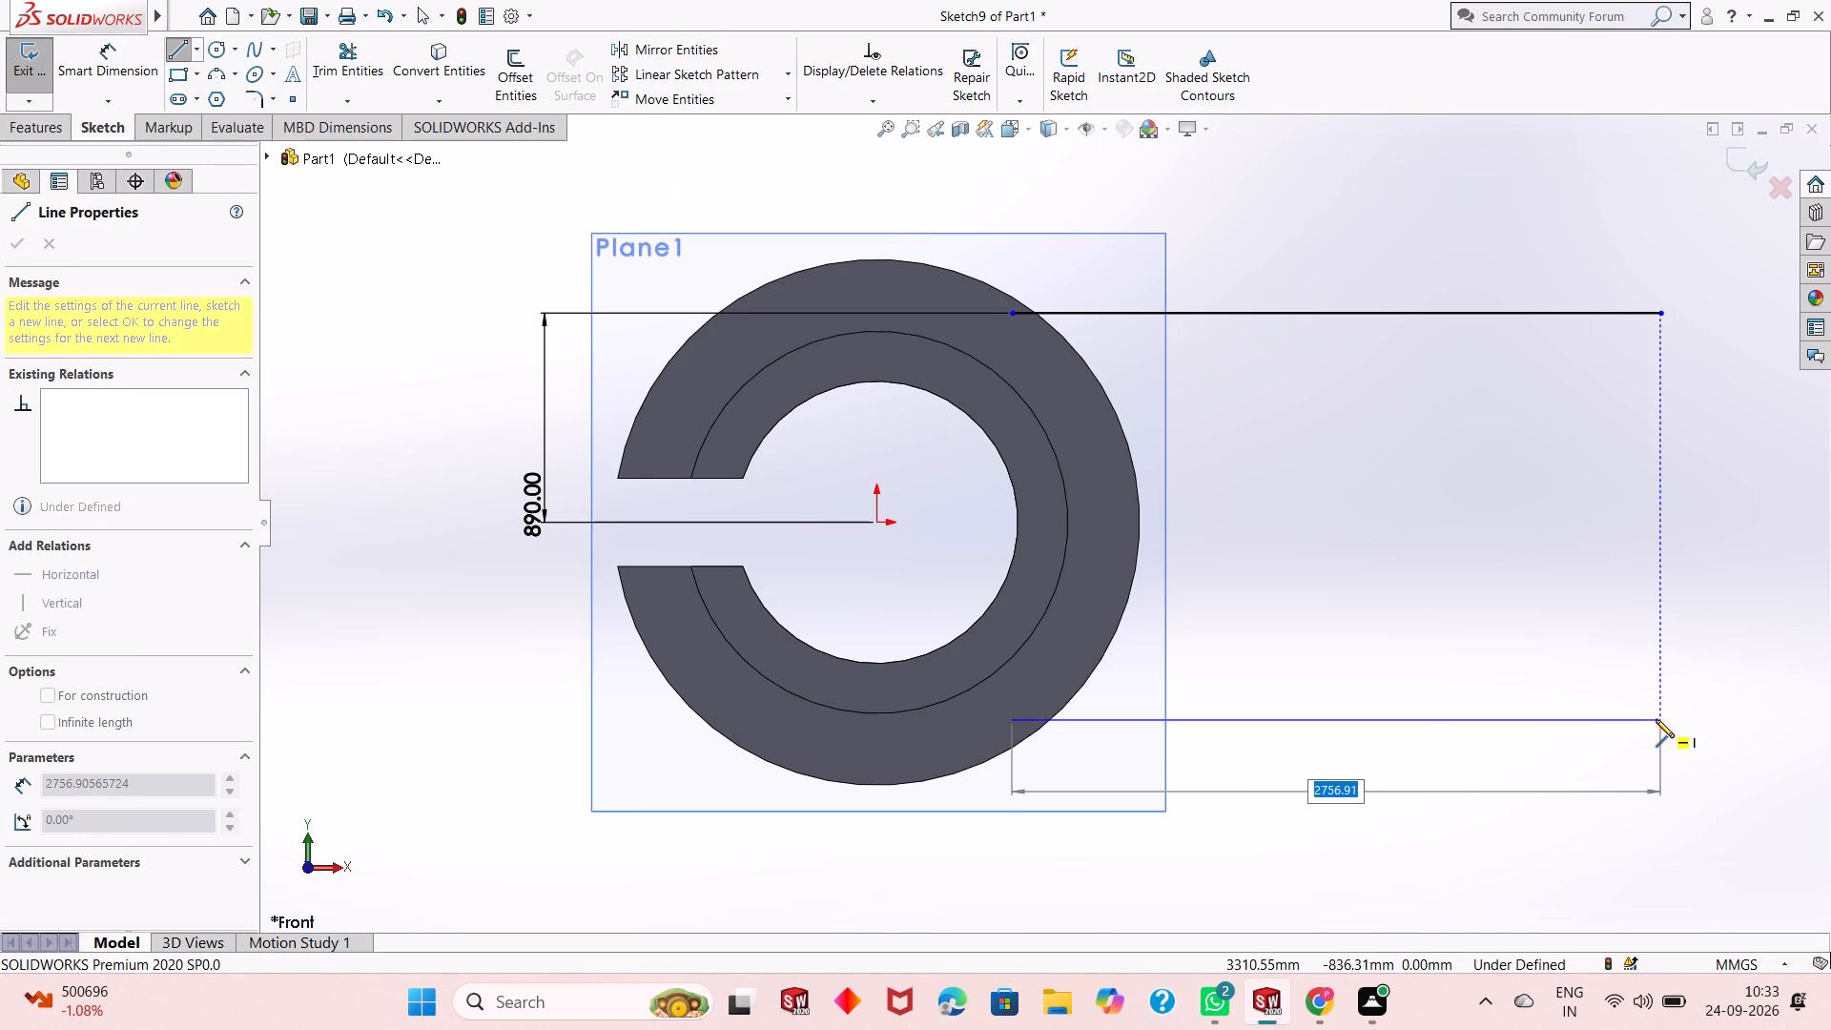
click(1656, 719)
right_click(1656, 719)
click(1661, 725)
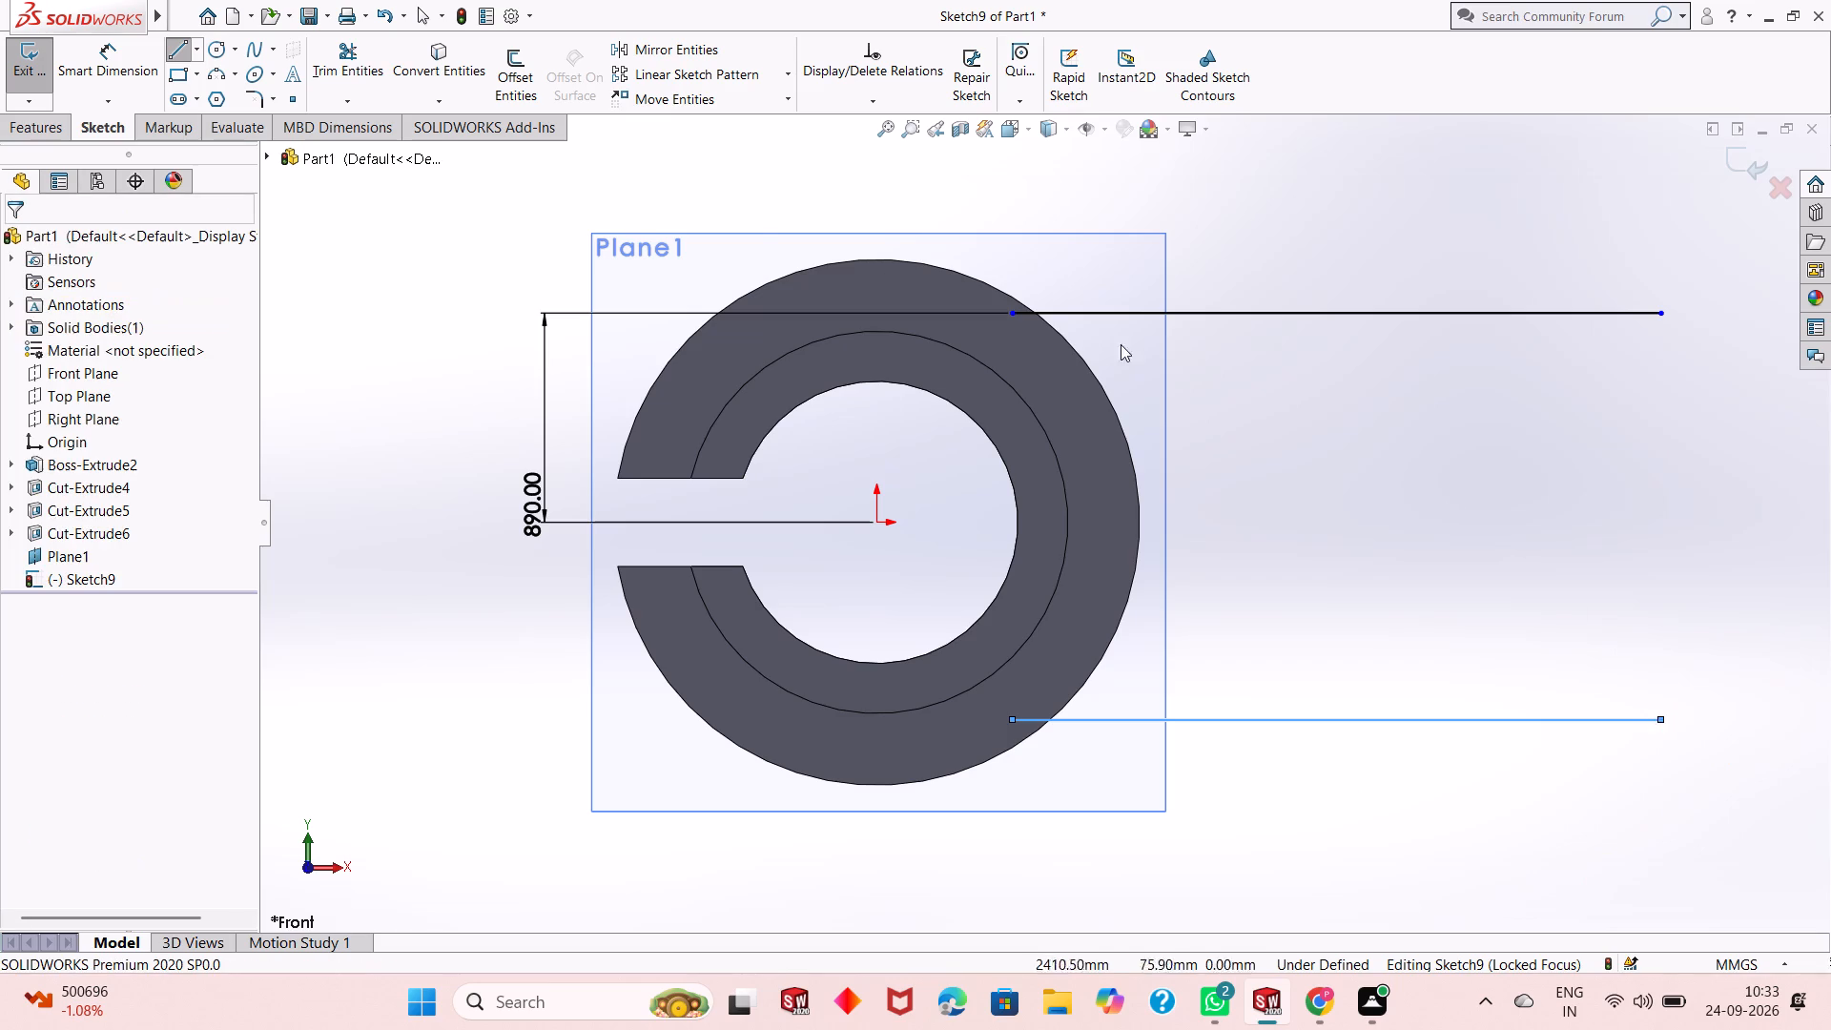
Dimension the vertical distance between the lower line's inner endpoint and the origin as 890 mm.
click(77, 51)
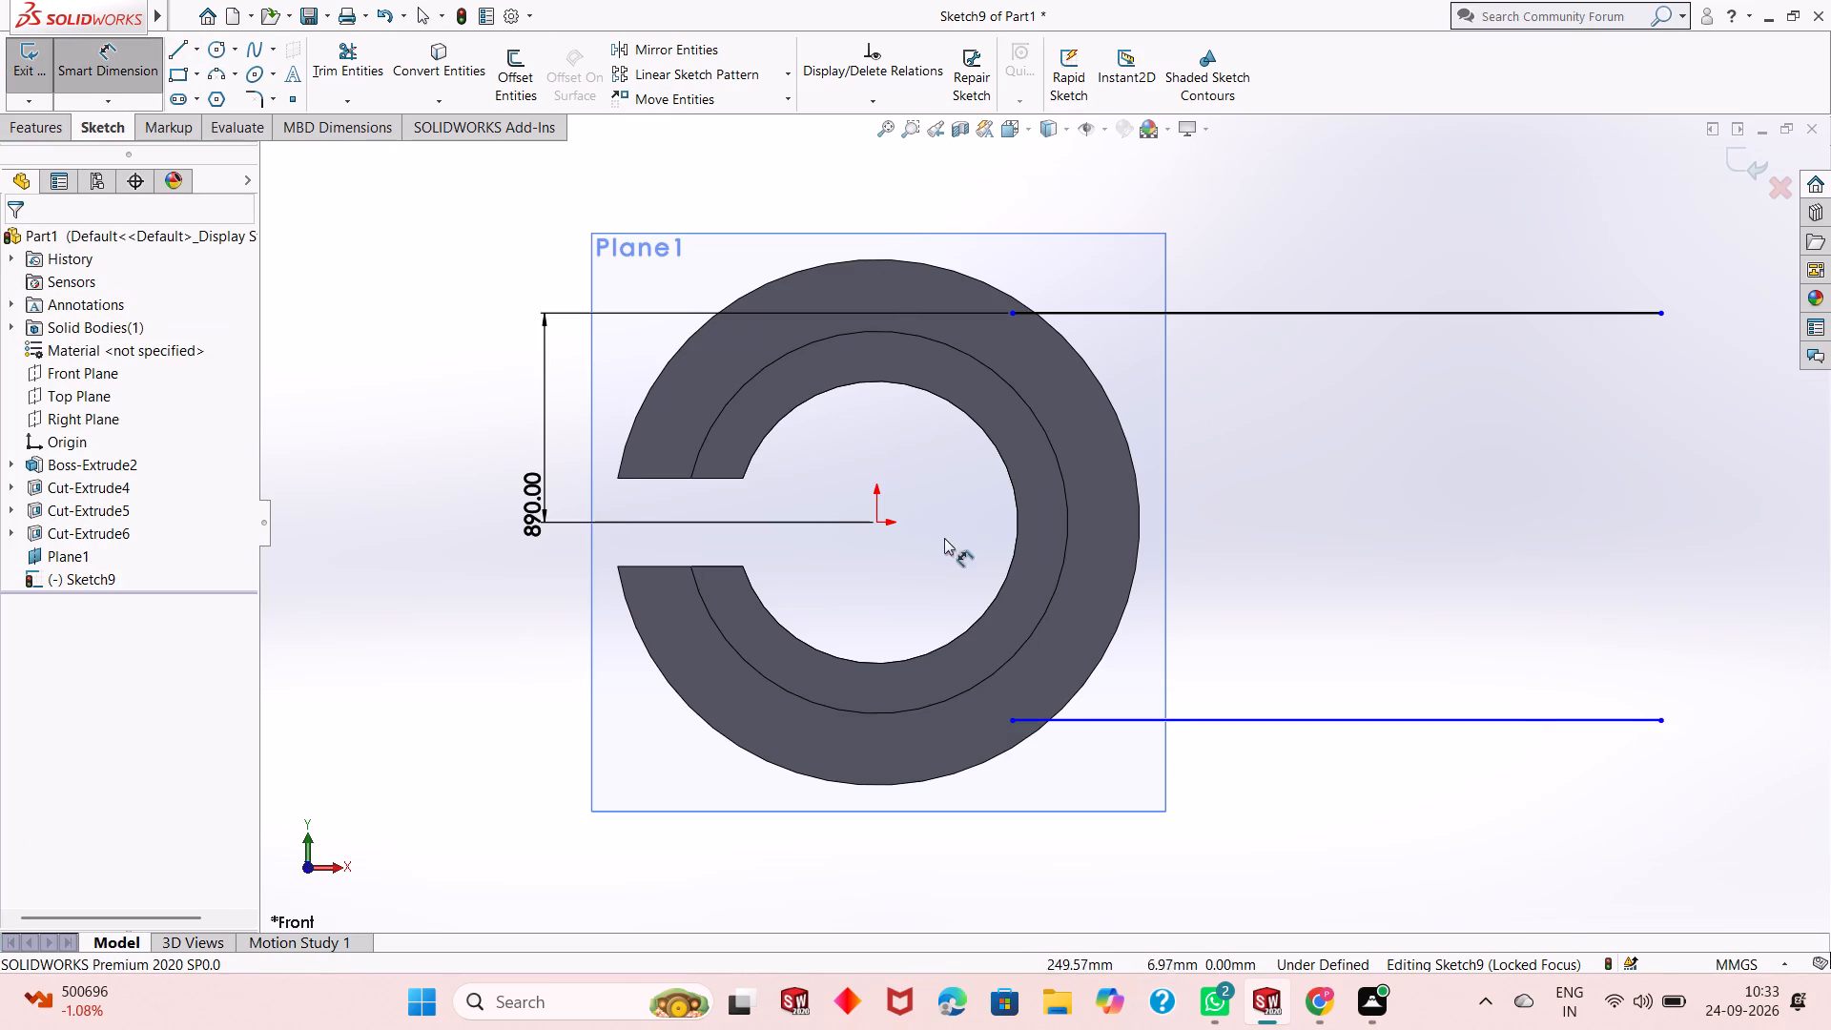
click(1008, 722)
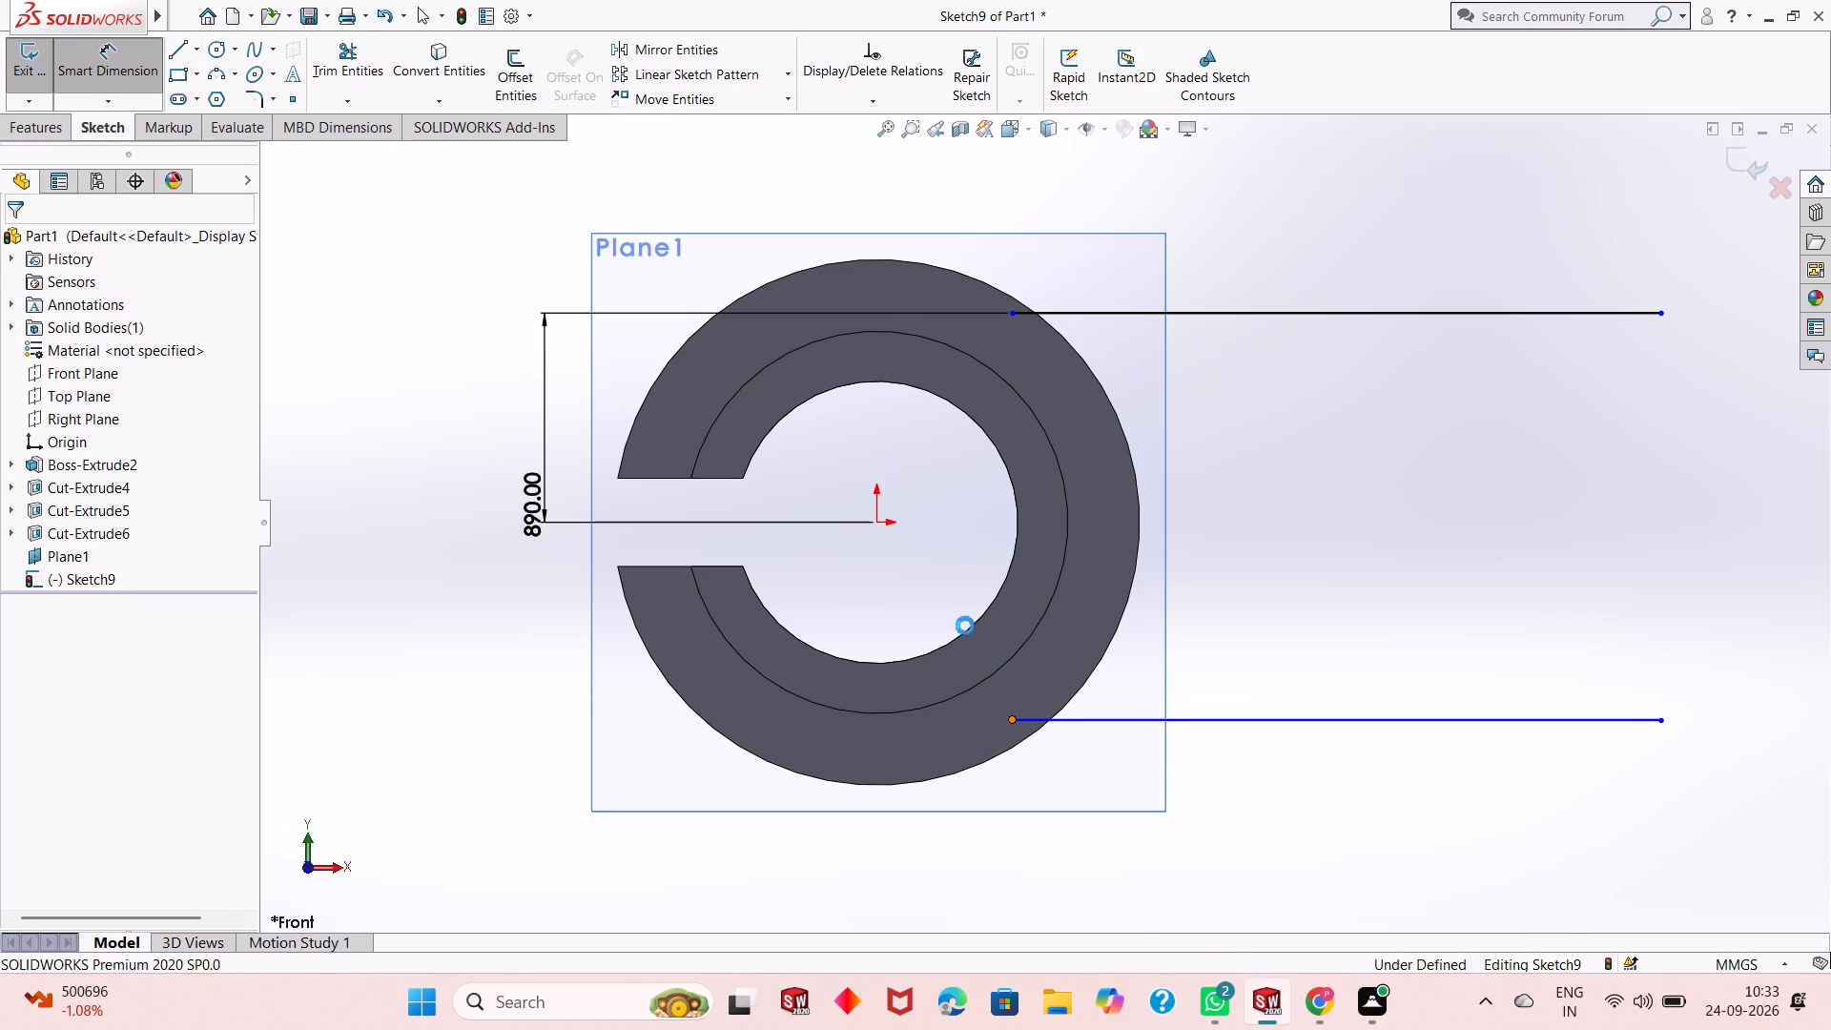
click(881, 520)
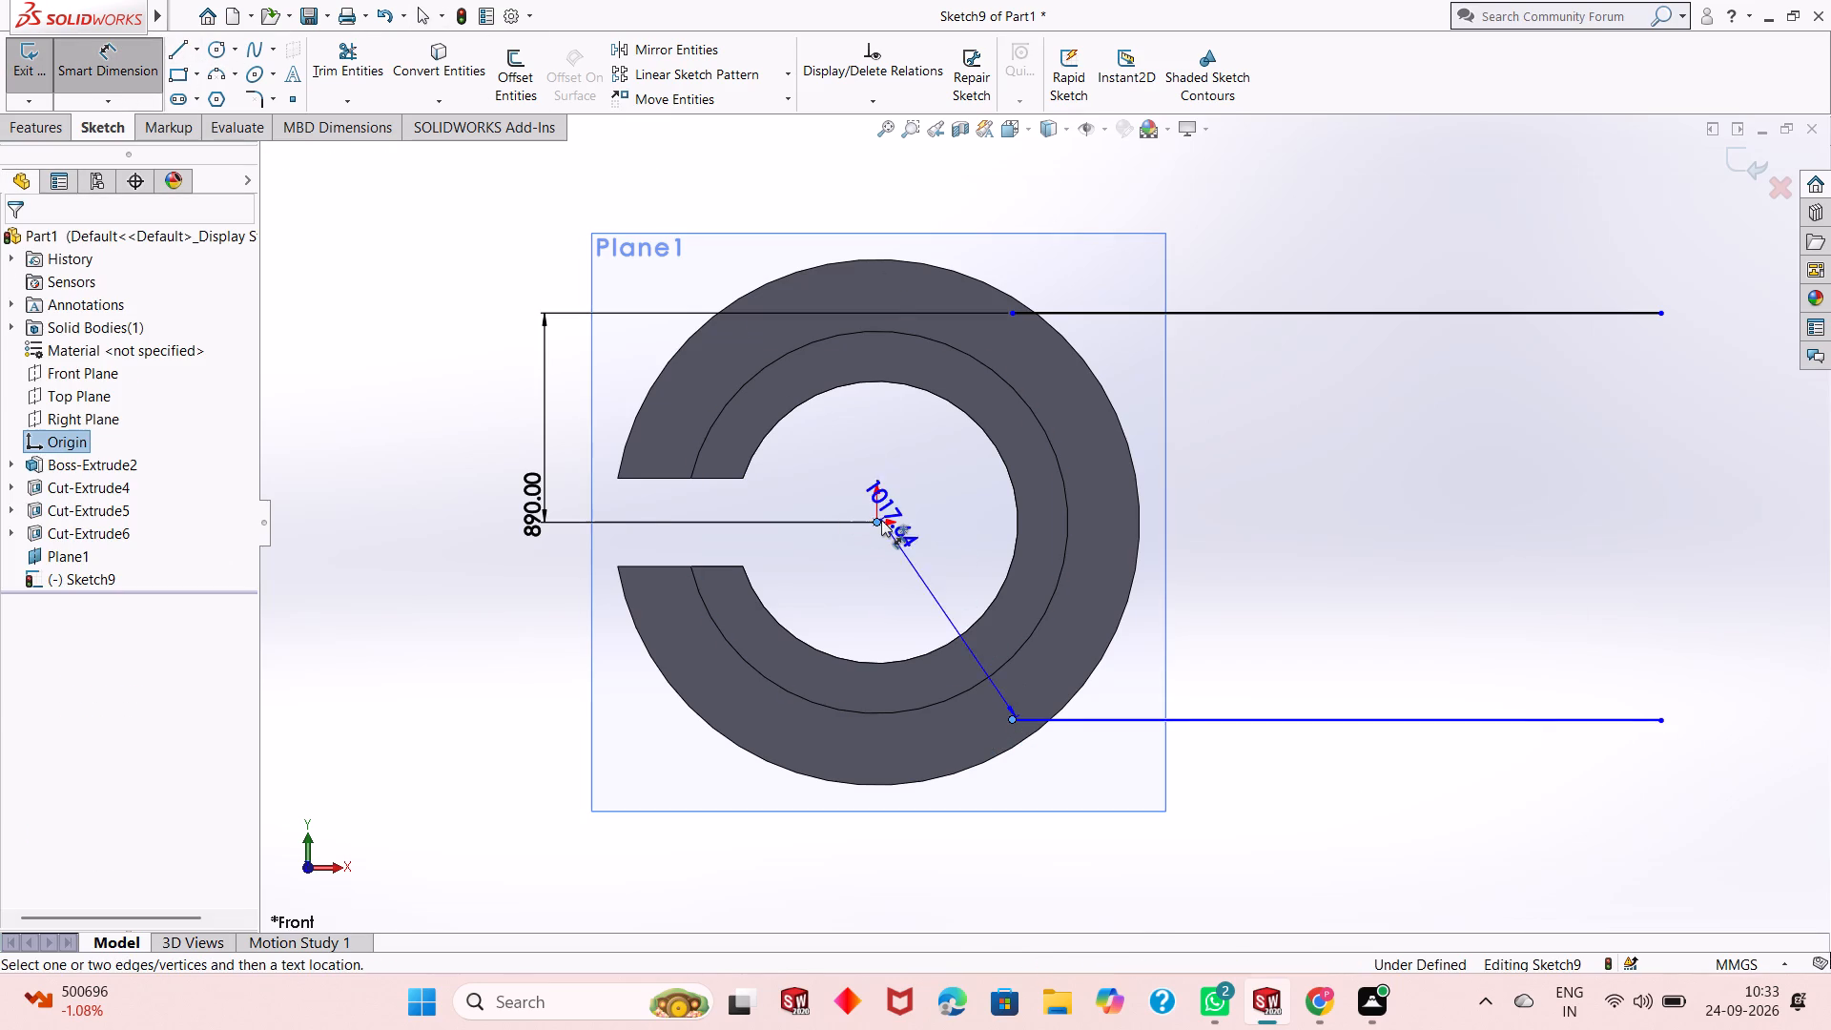
click(409, 574)
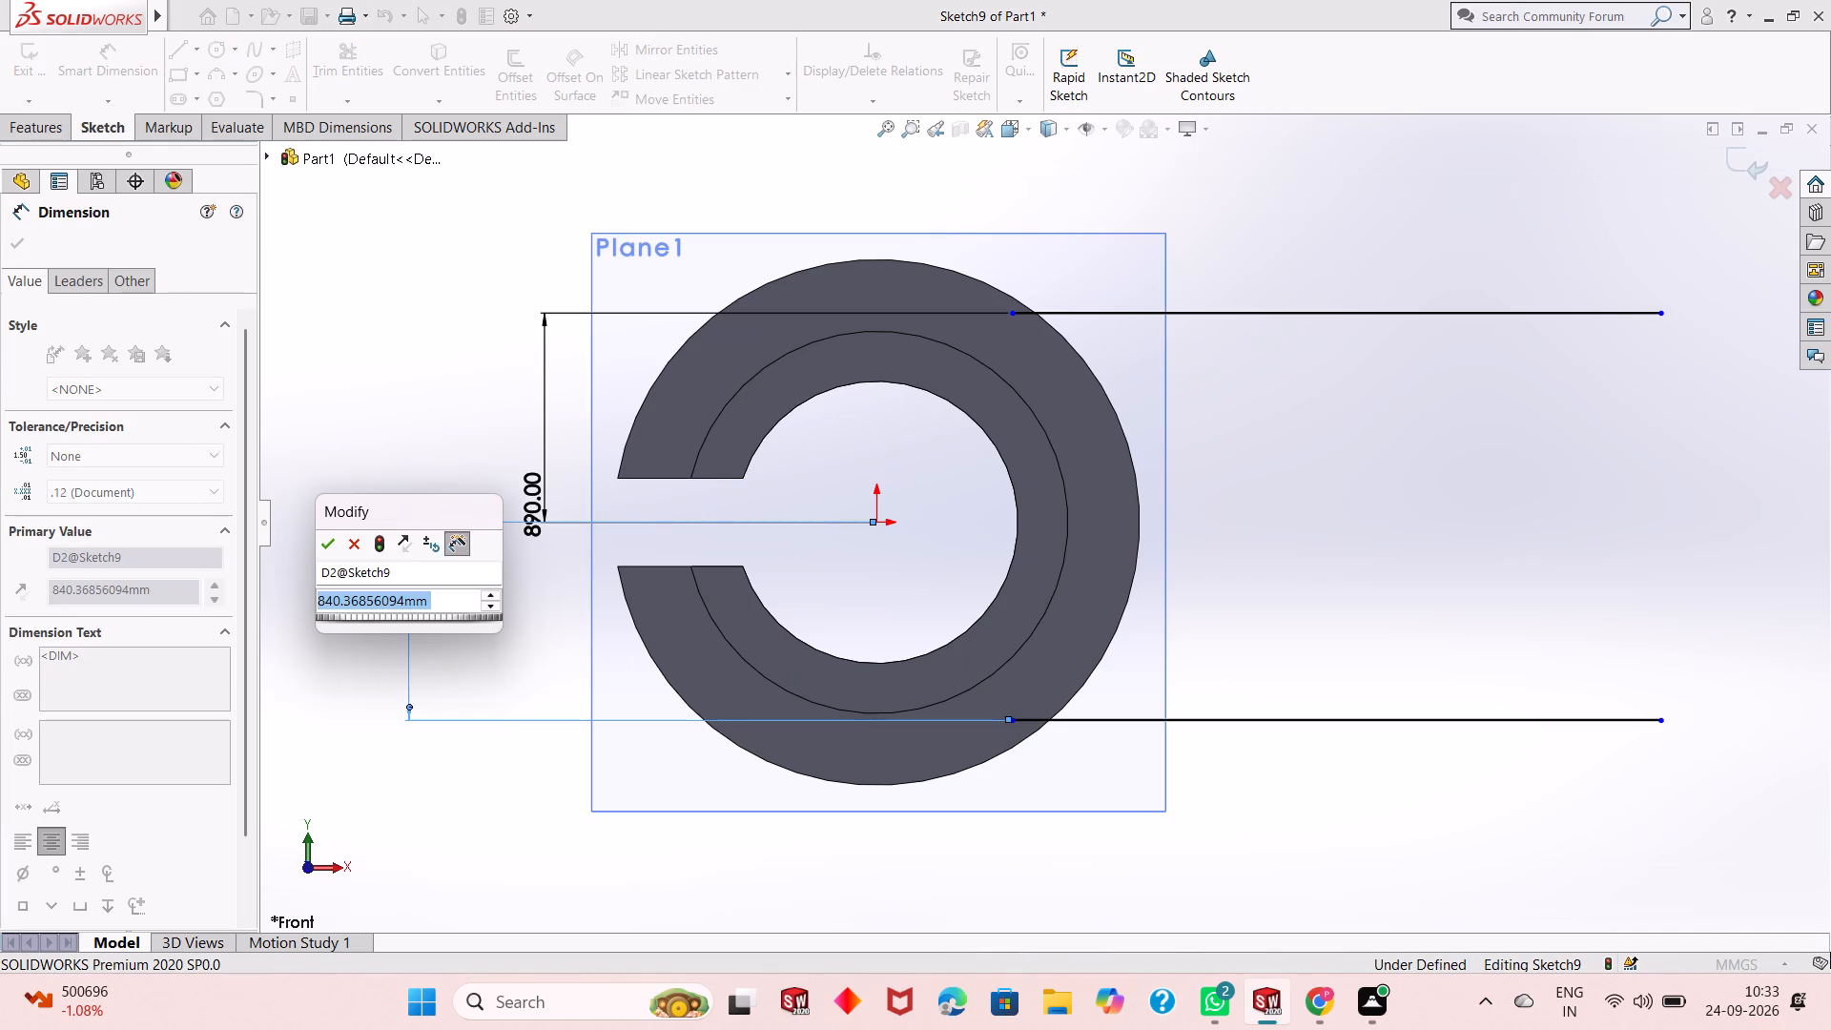
text(890)
key(Return)
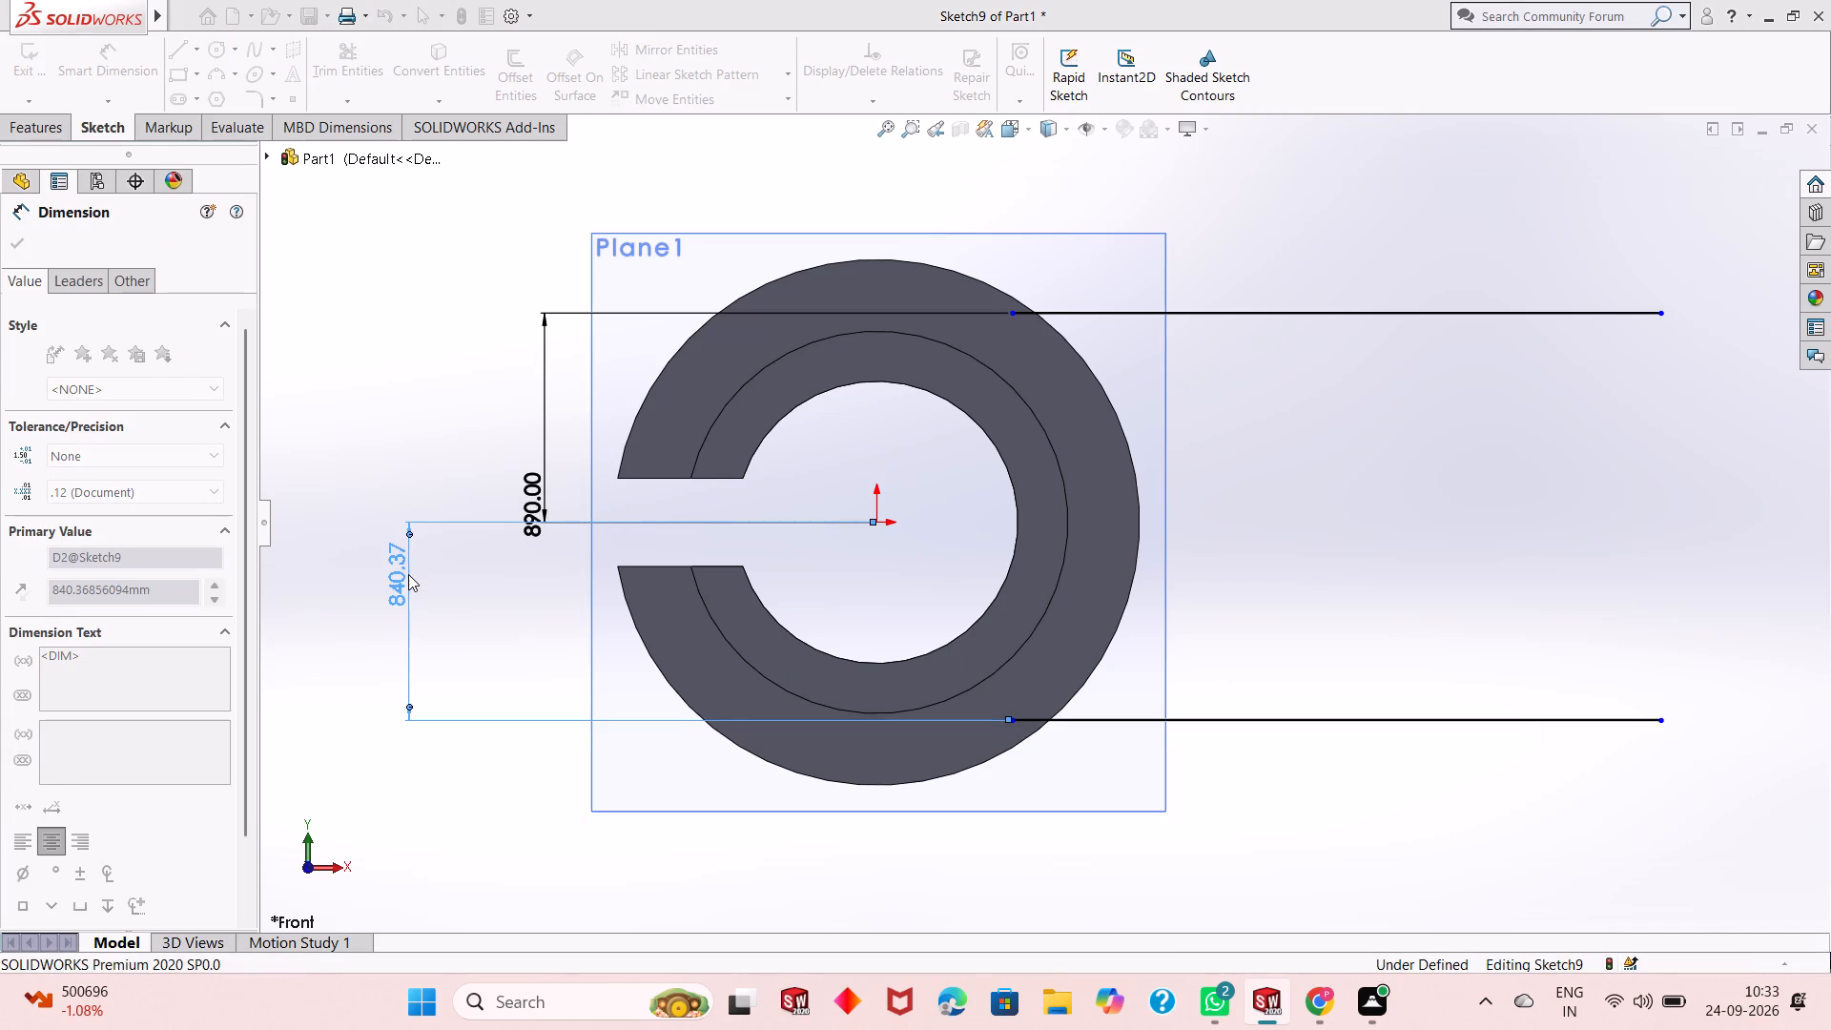
right_click(371, 385)
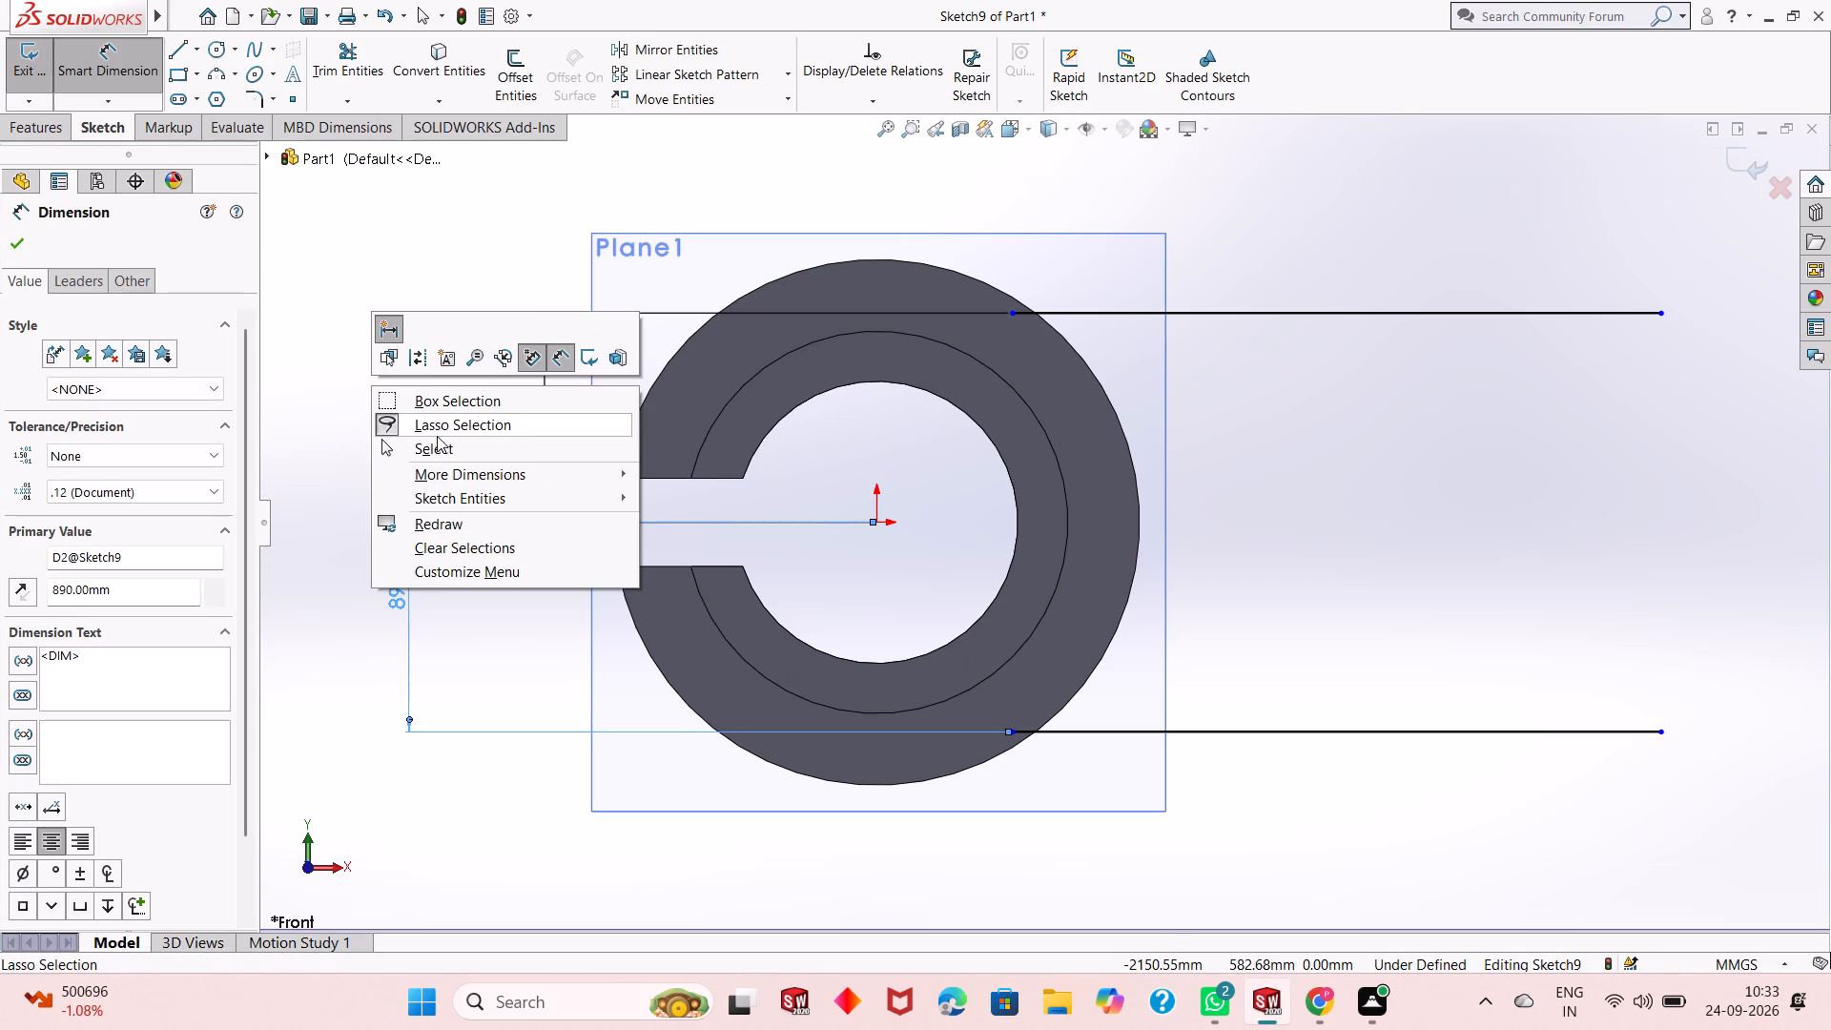
click(438, 438)
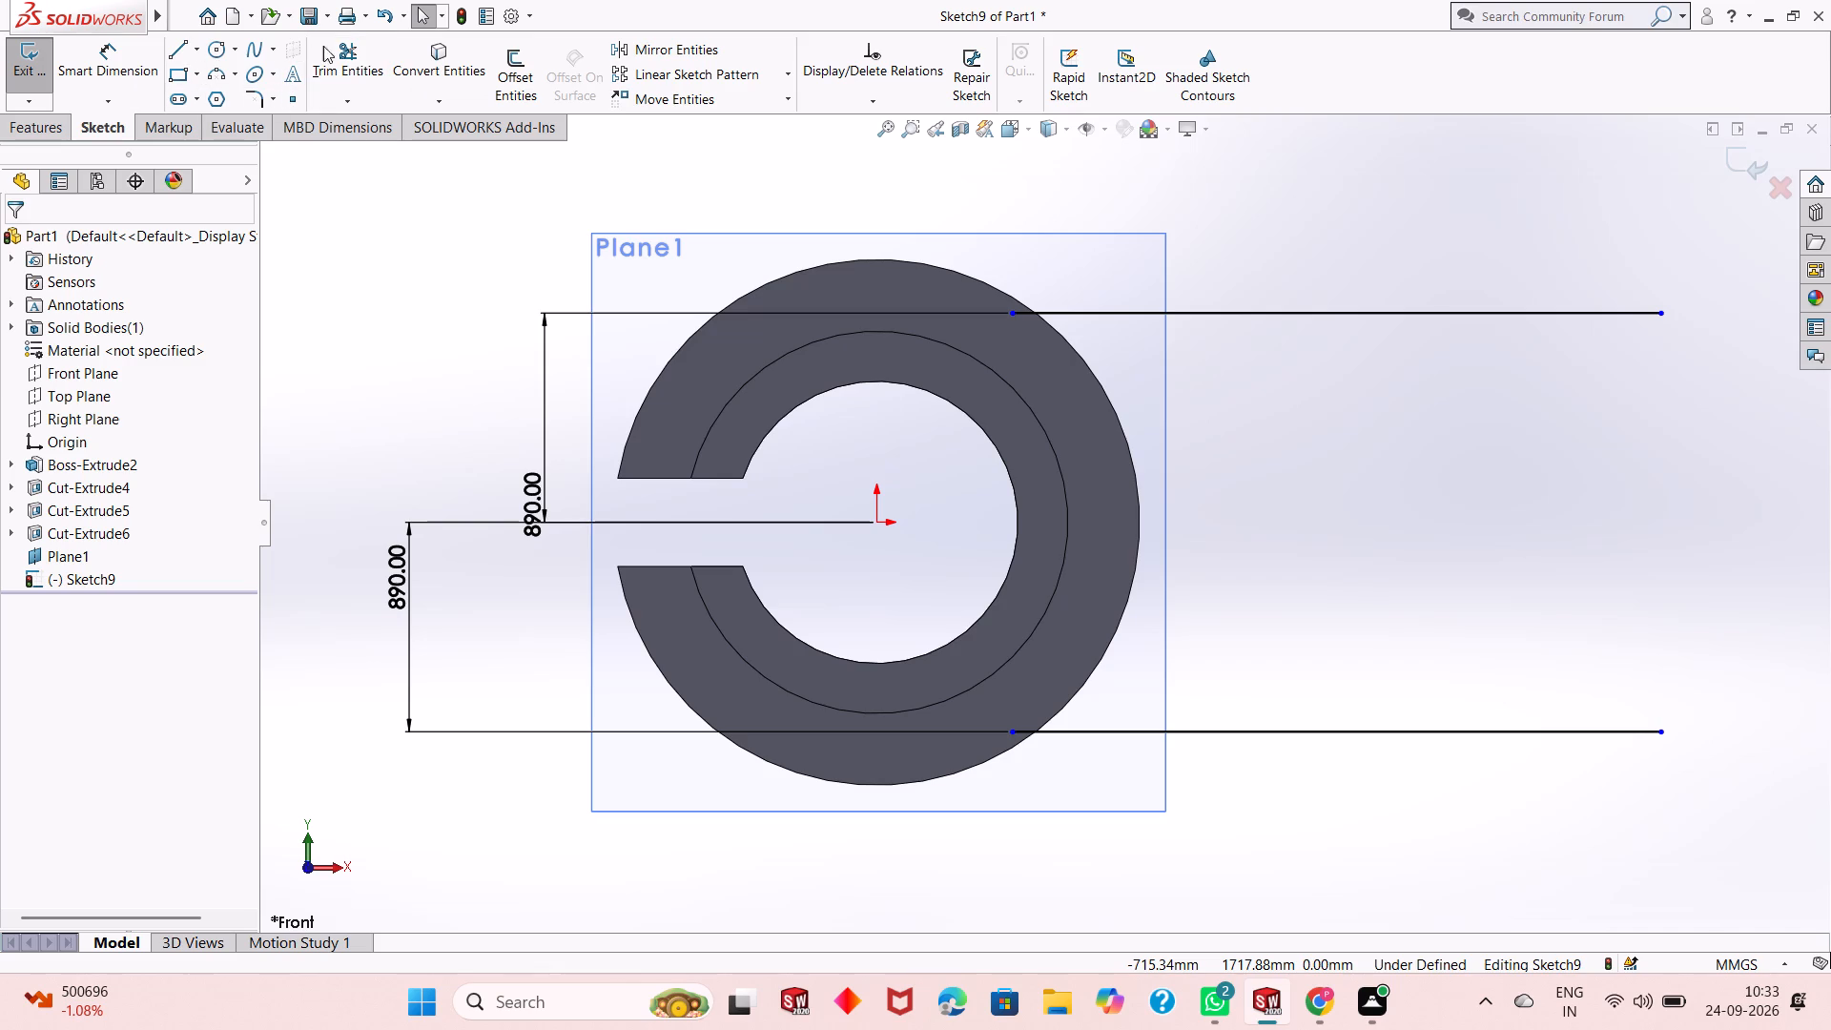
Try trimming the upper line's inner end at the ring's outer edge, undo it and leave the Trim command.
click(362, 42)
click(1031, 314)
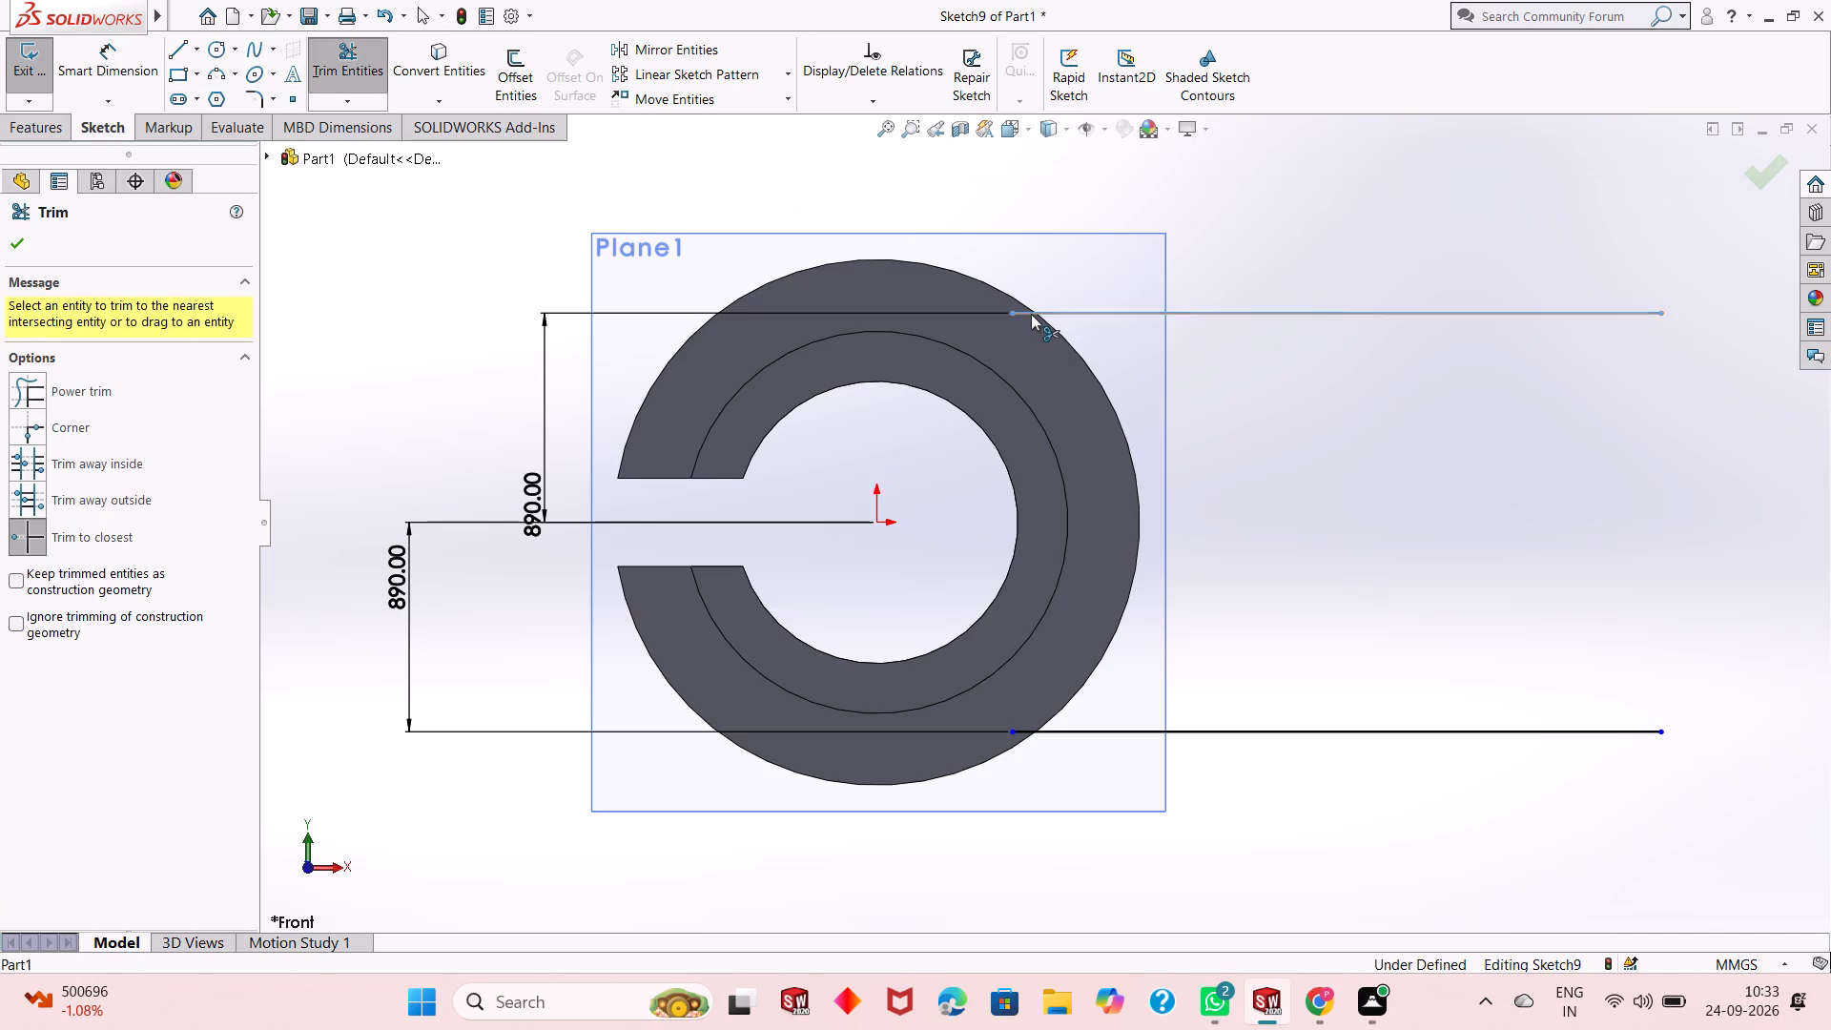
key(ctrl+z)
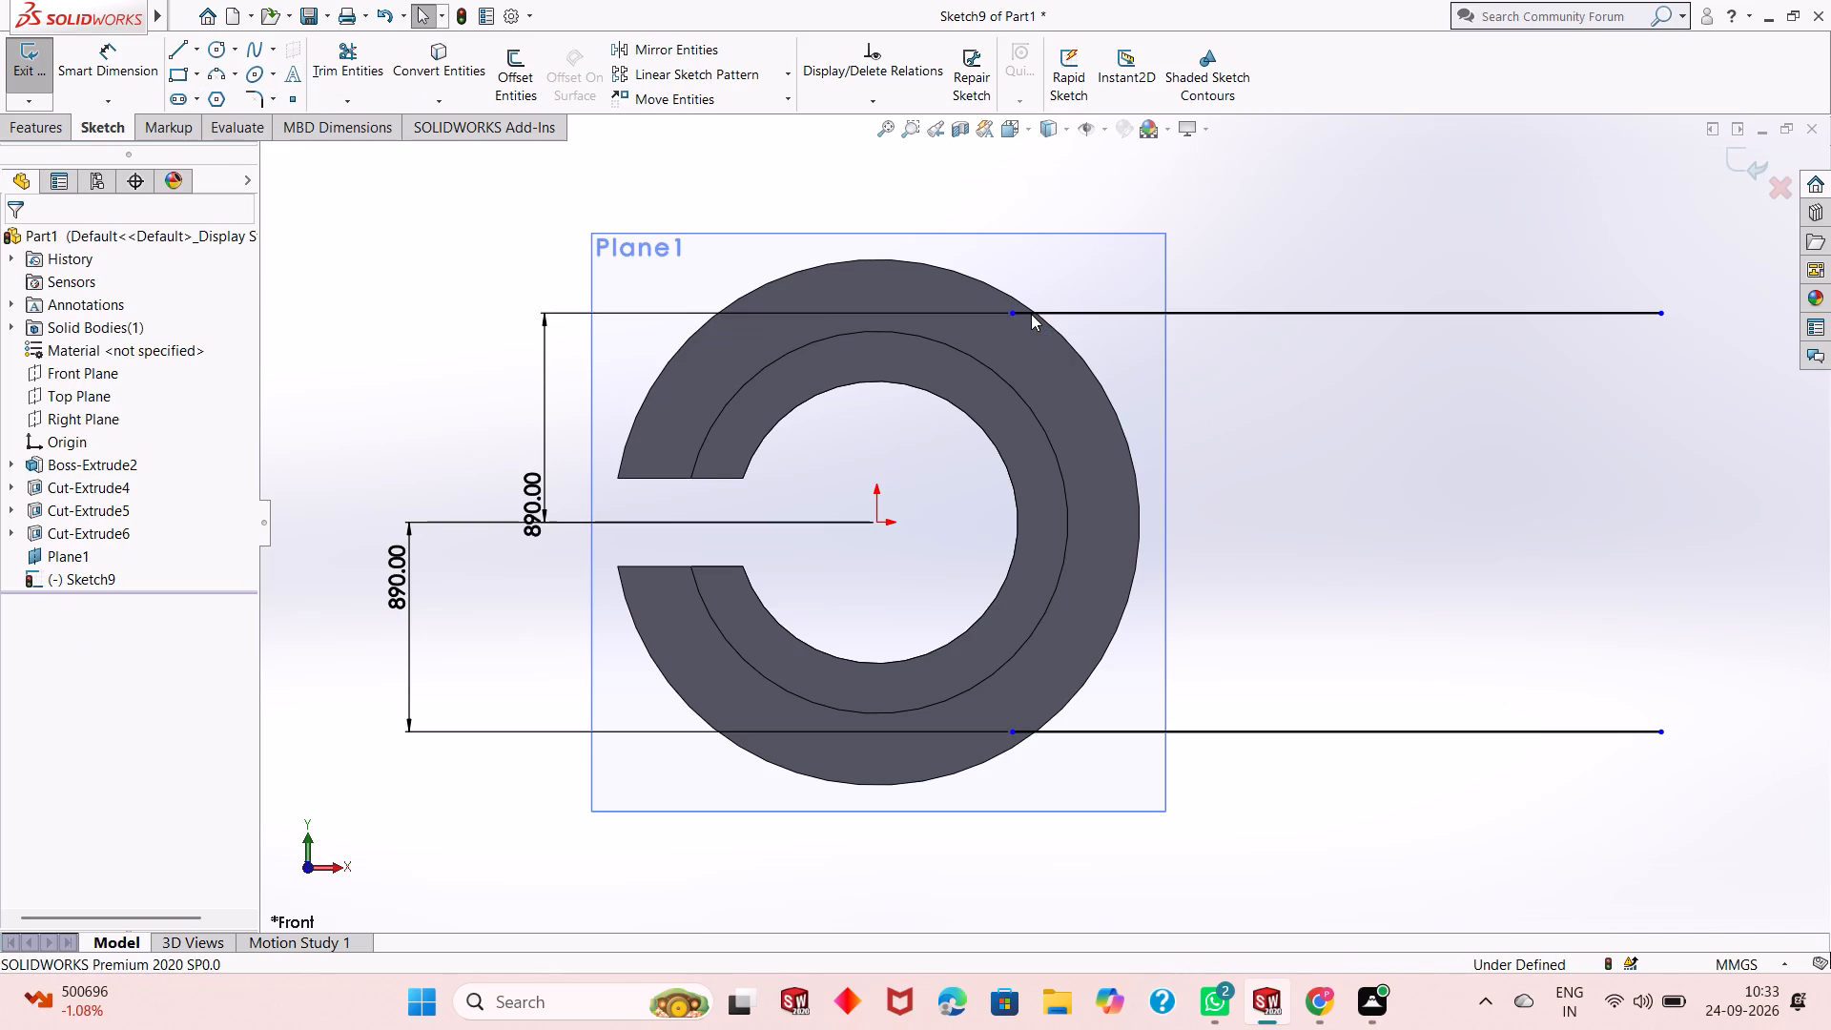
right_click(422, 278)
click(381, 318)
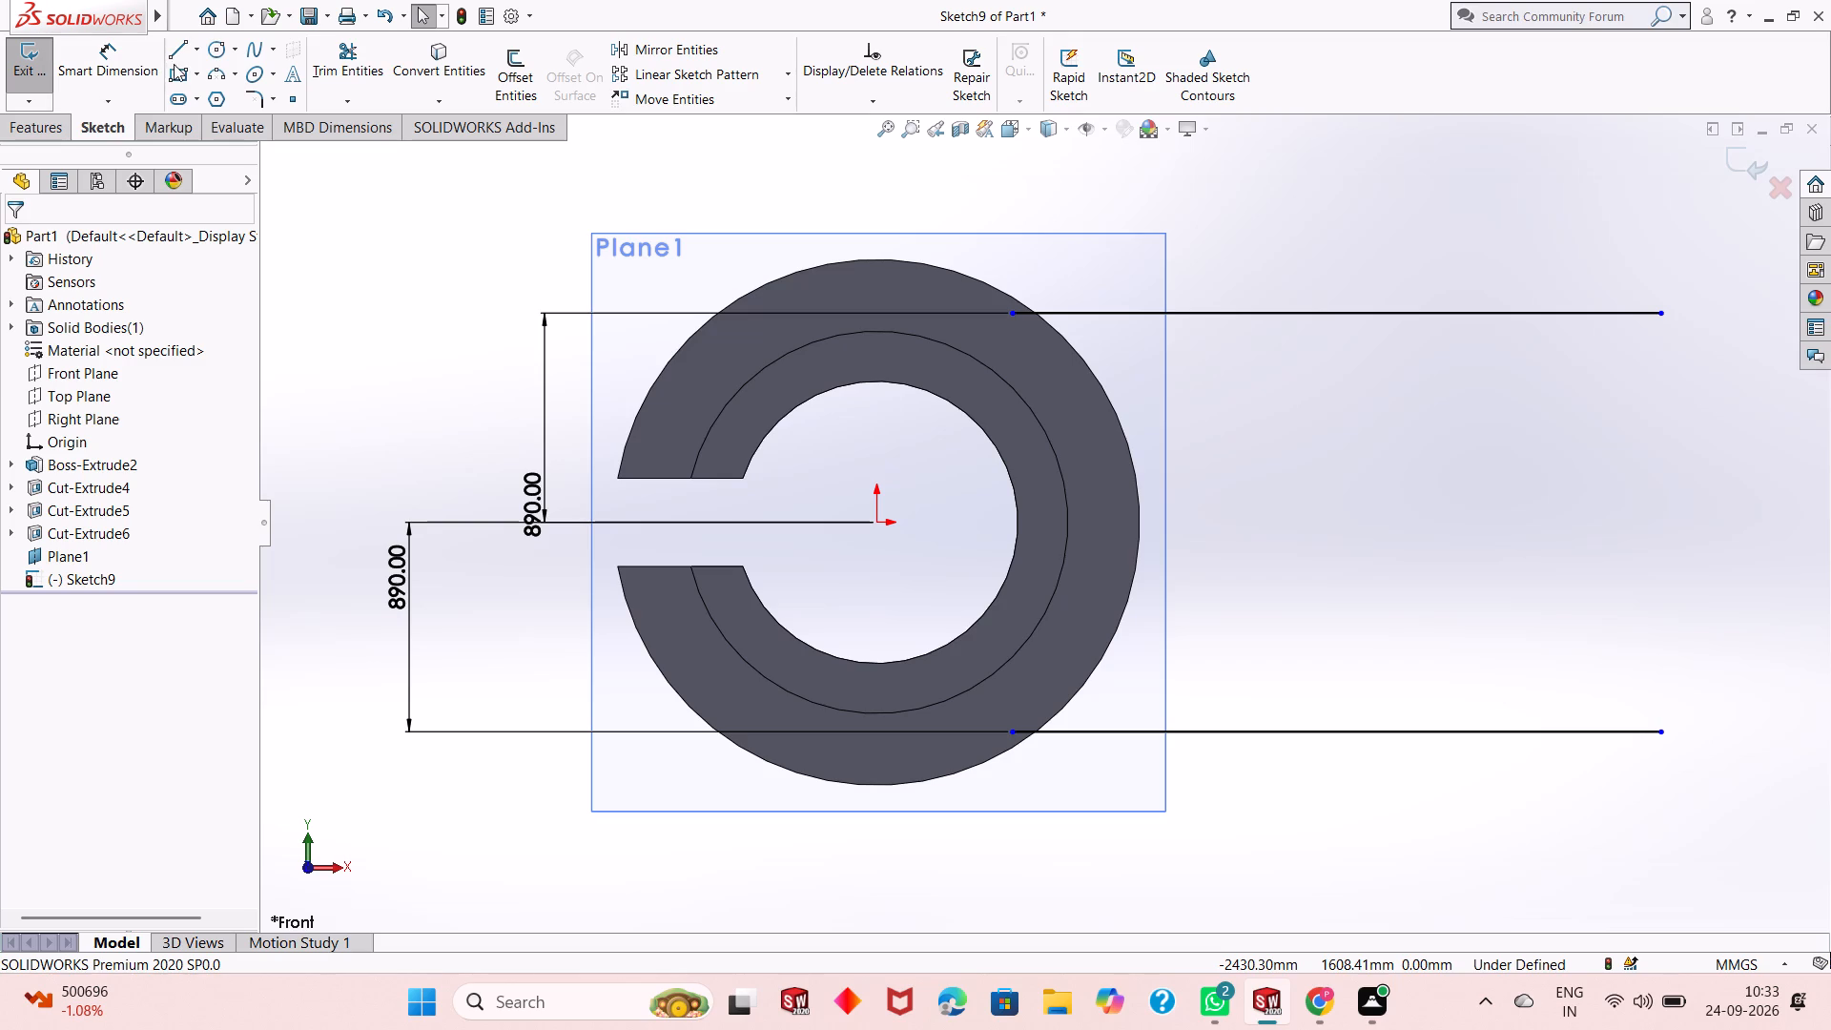
Sketch a circle of about 1039 mm radius centred on the origin, just inside the ring's outer edge.
click(209, 50)
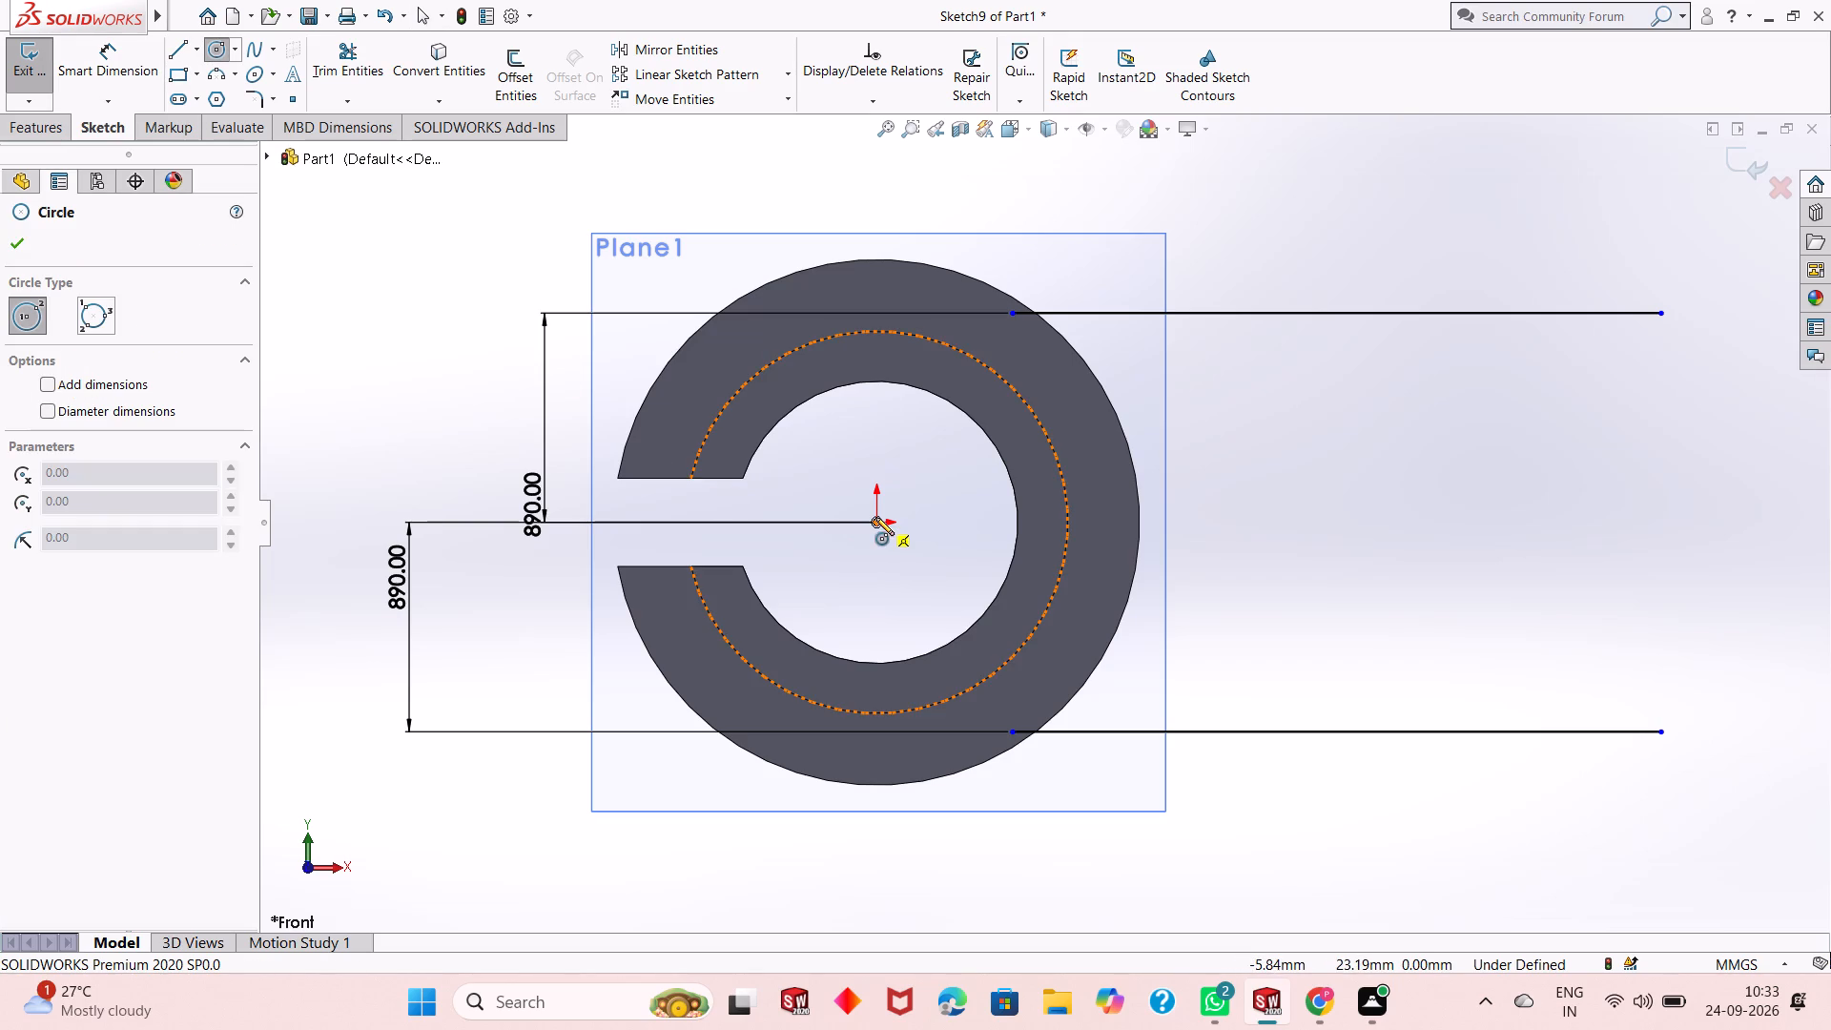
click(875, 517)
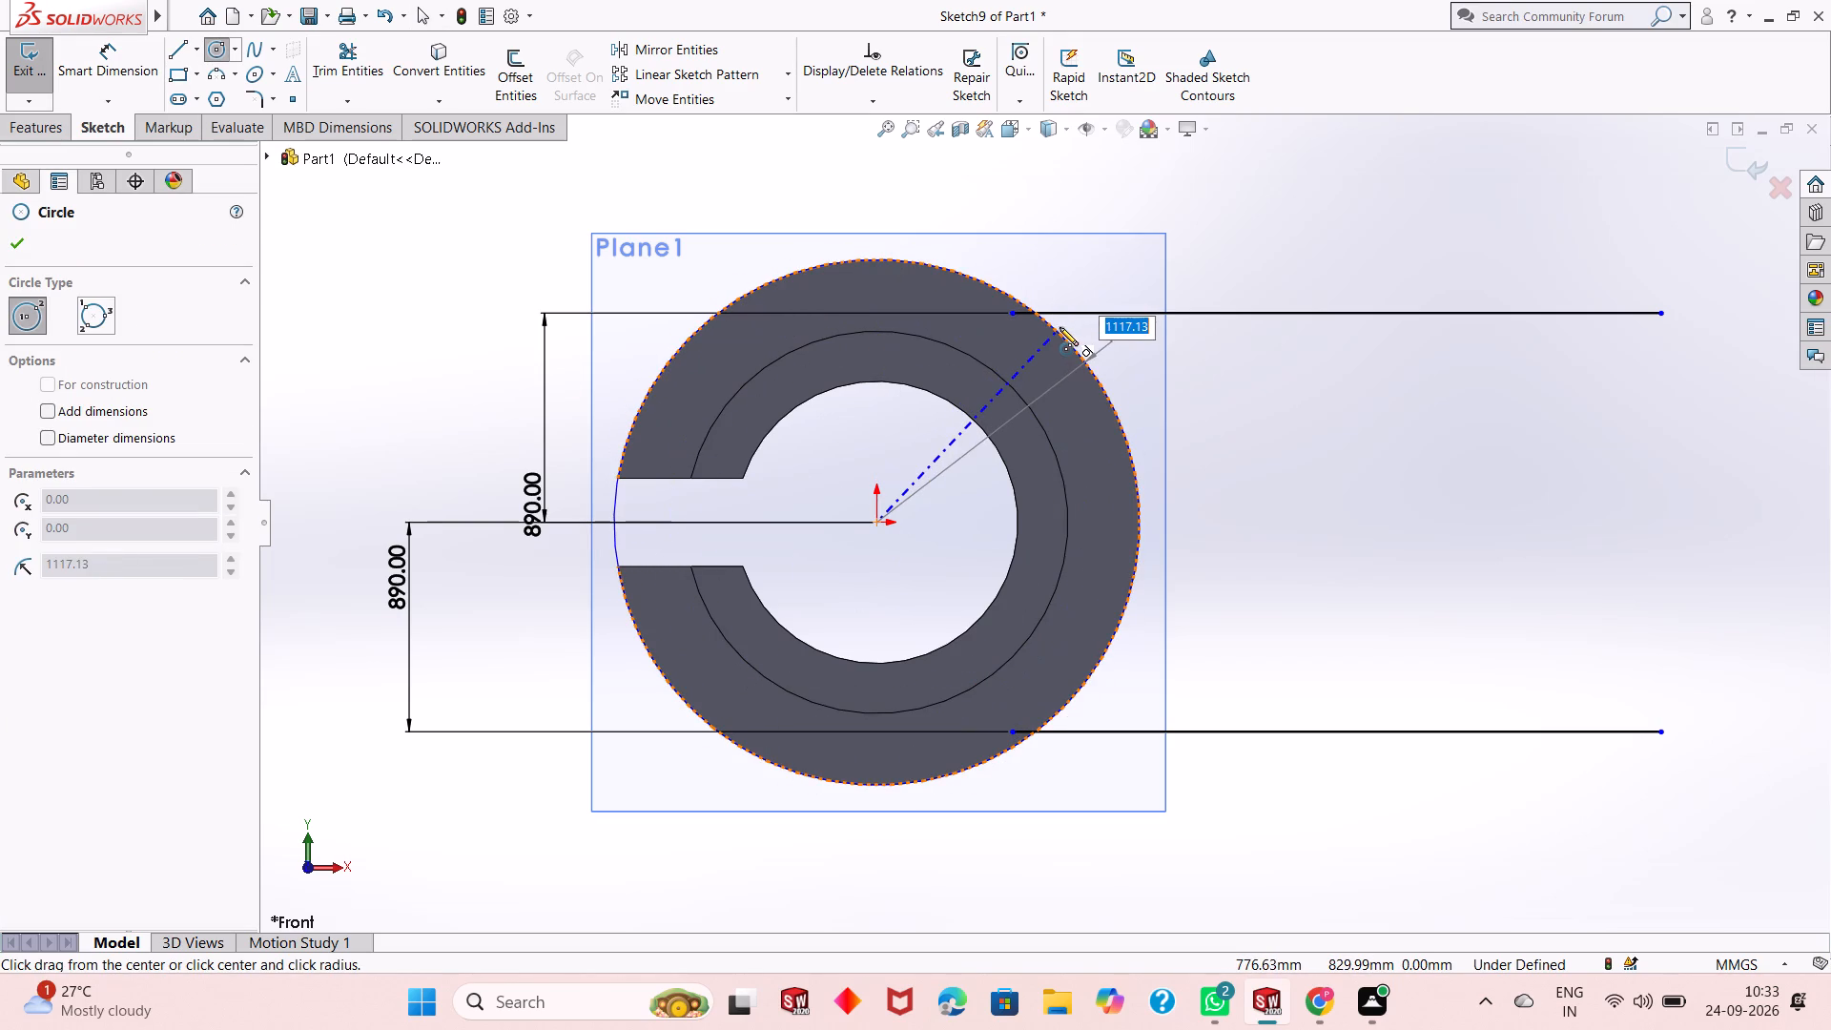
click(1047, 347)
right_click(1047, 347)
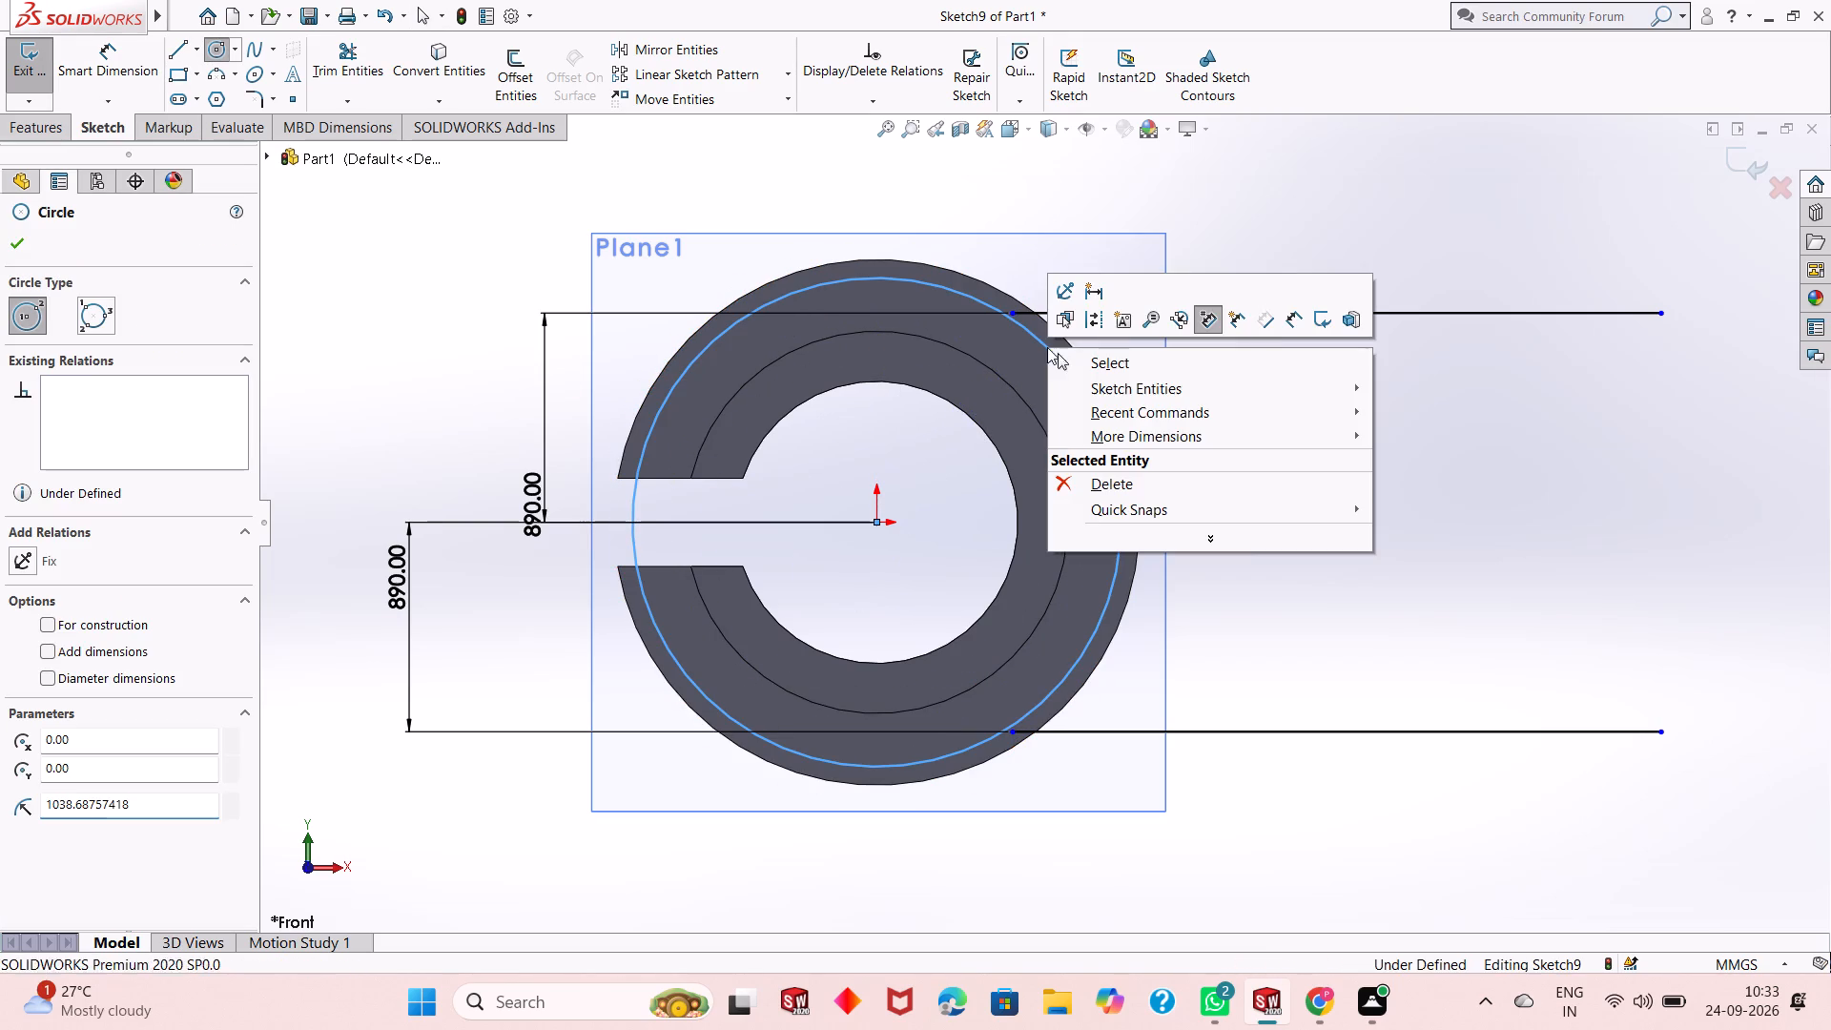
click(1070, 361)
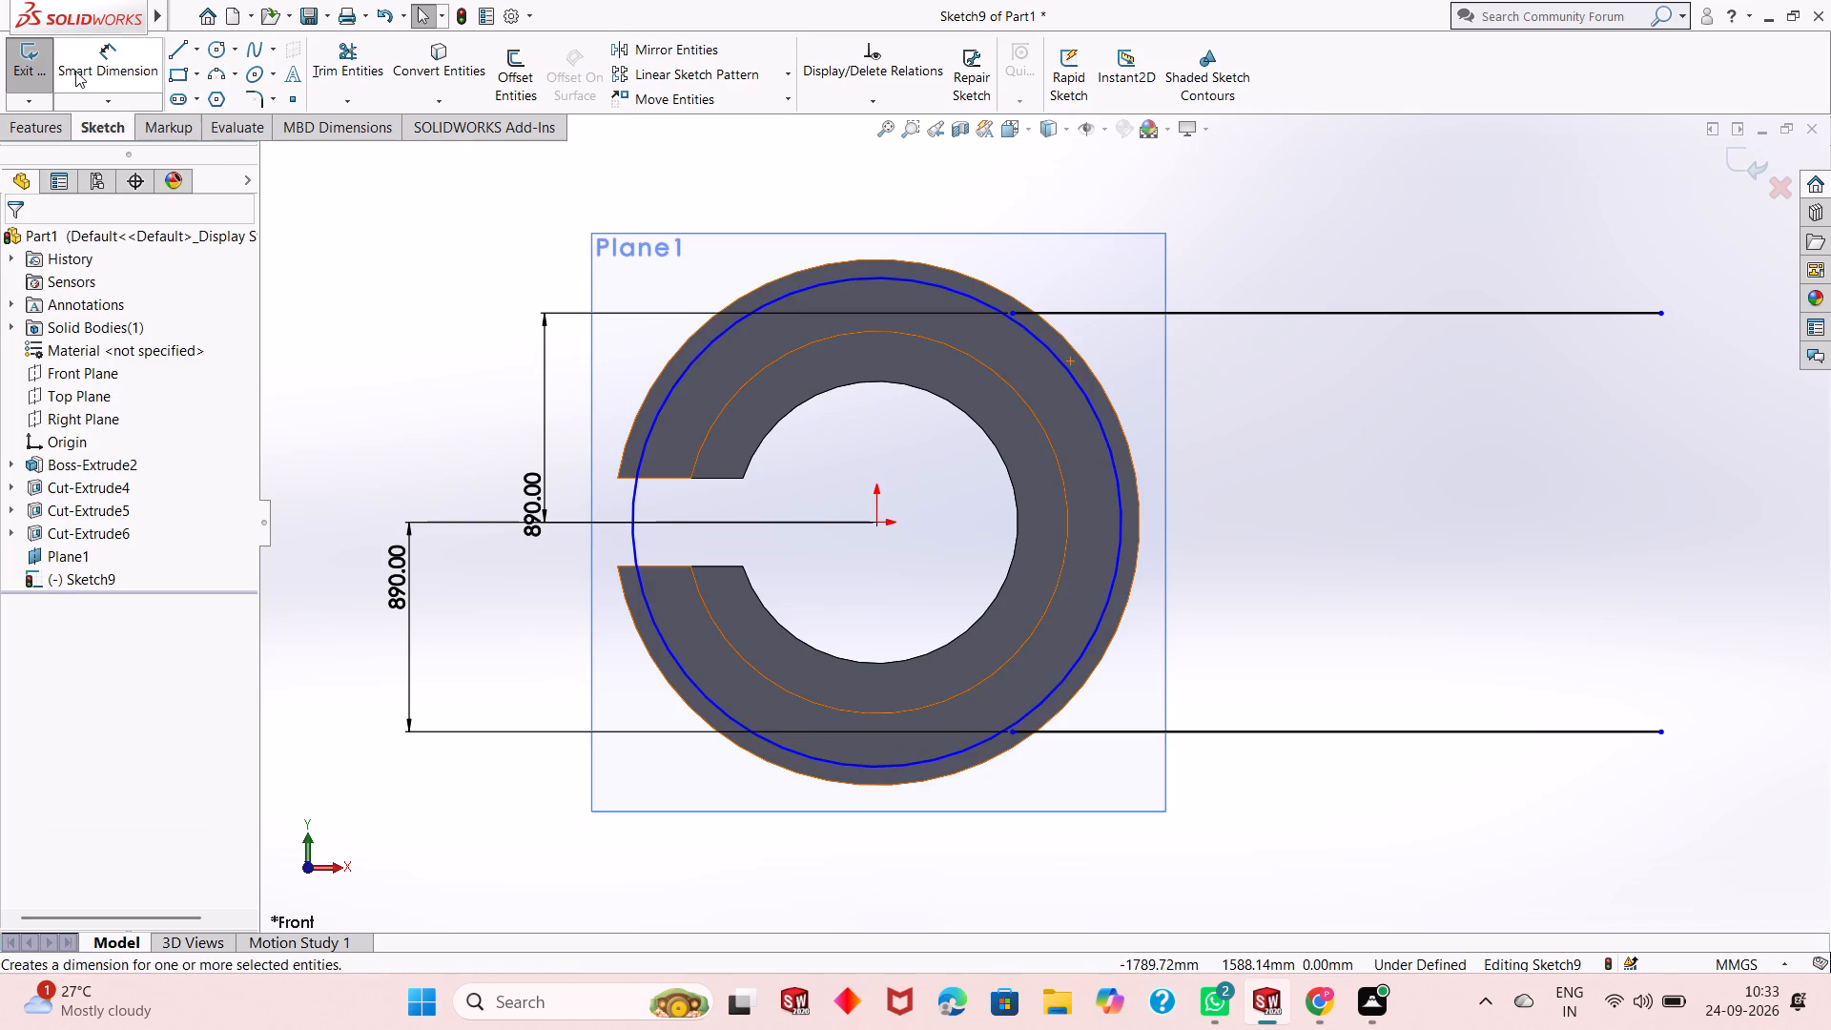
Dimension the new circle's diameter as 2234.26 mm.
click(75, 71)
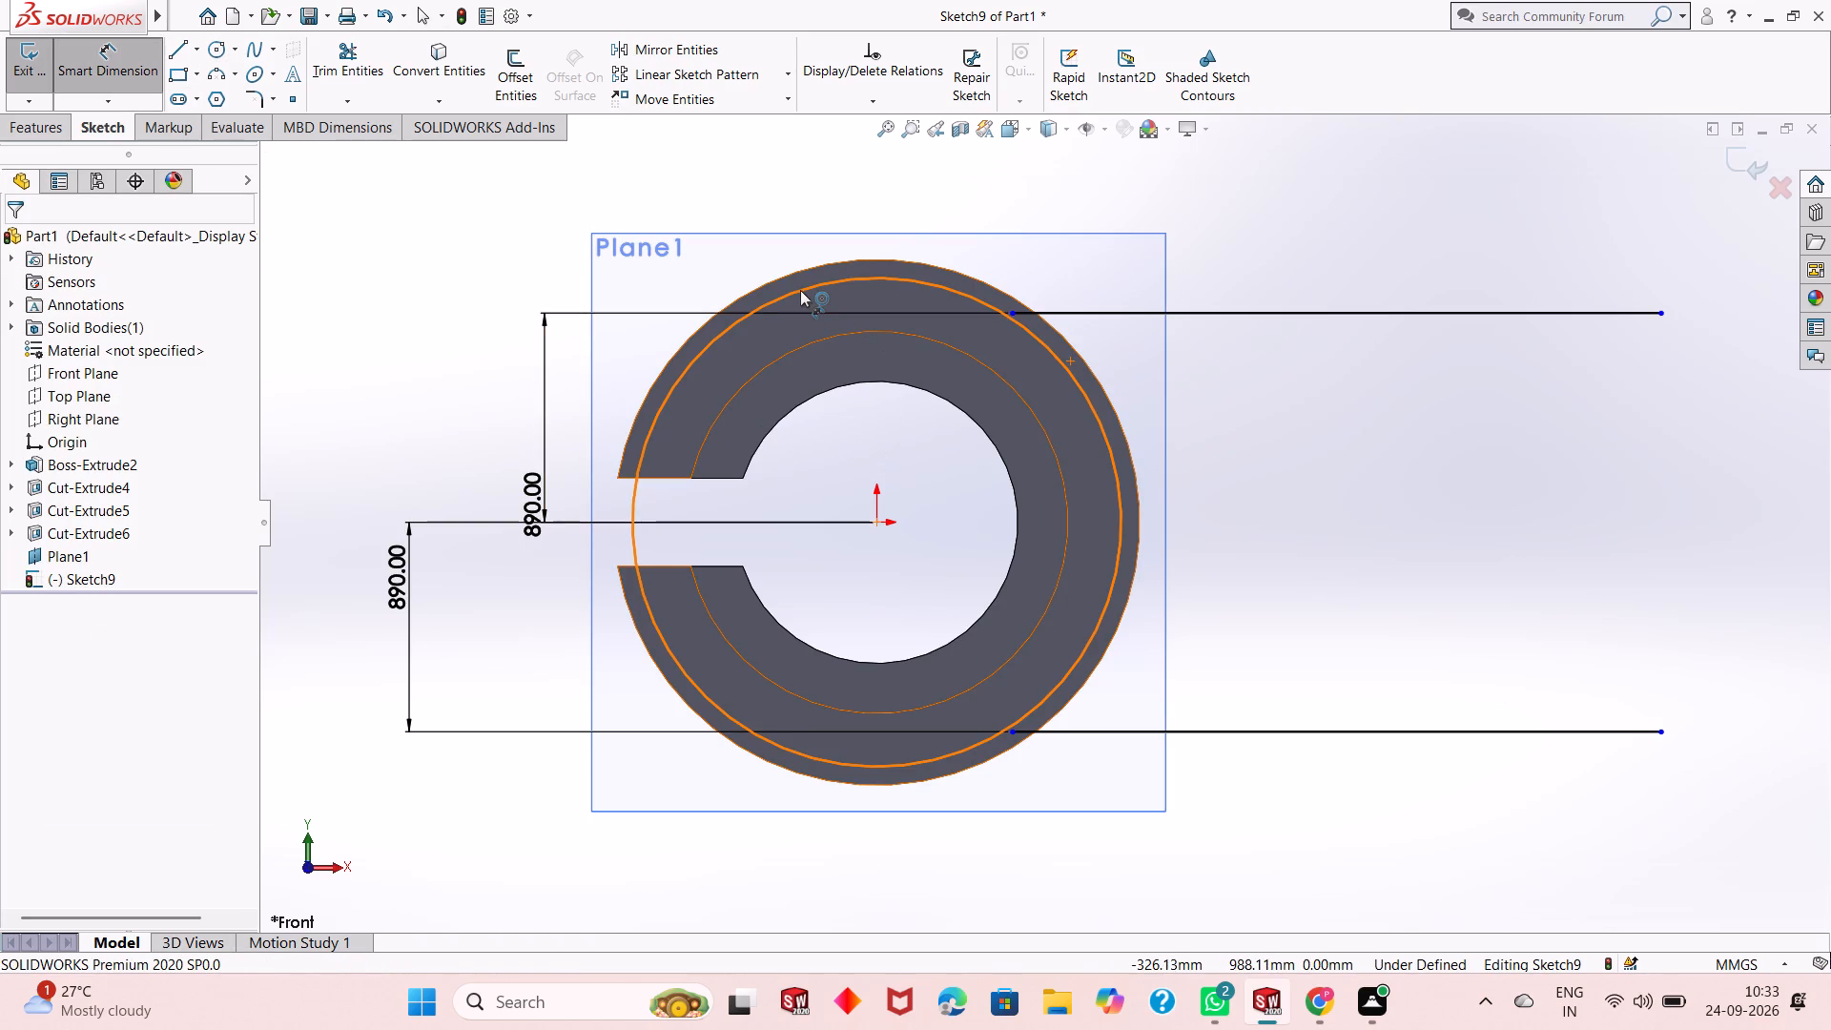
click(800, 290)
click(460, 238)
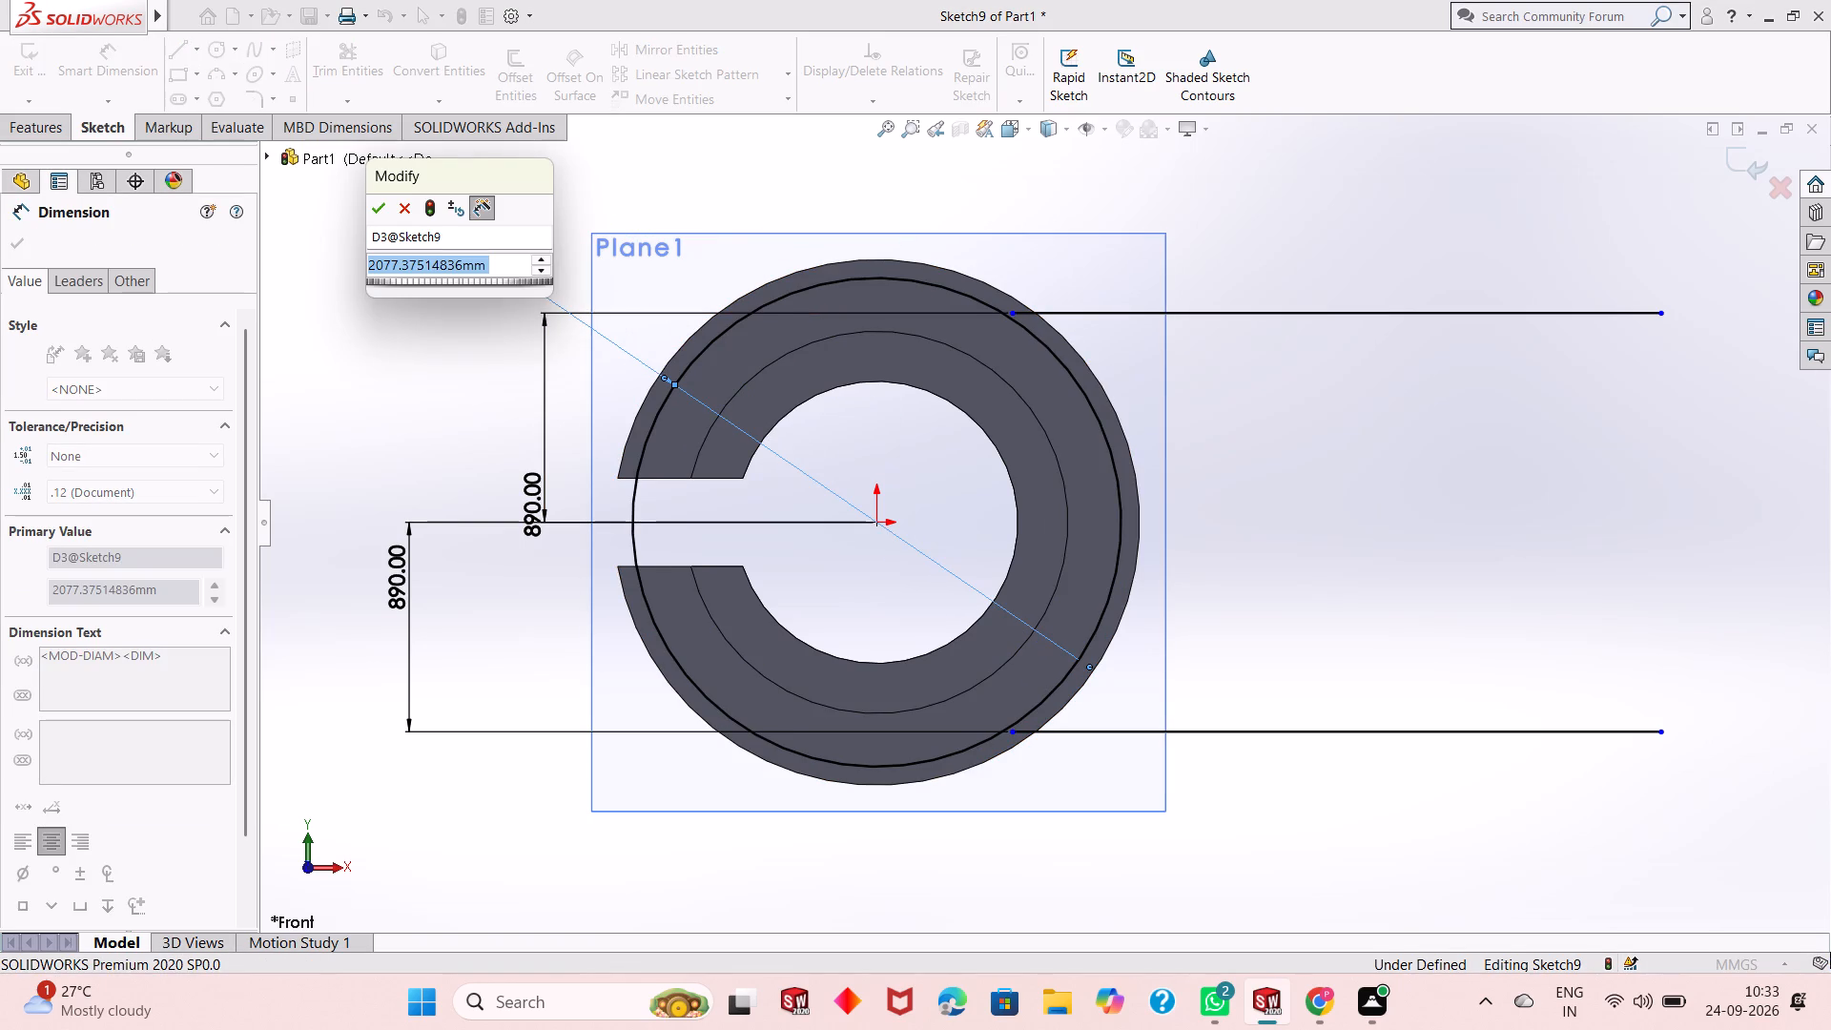
text(2234)
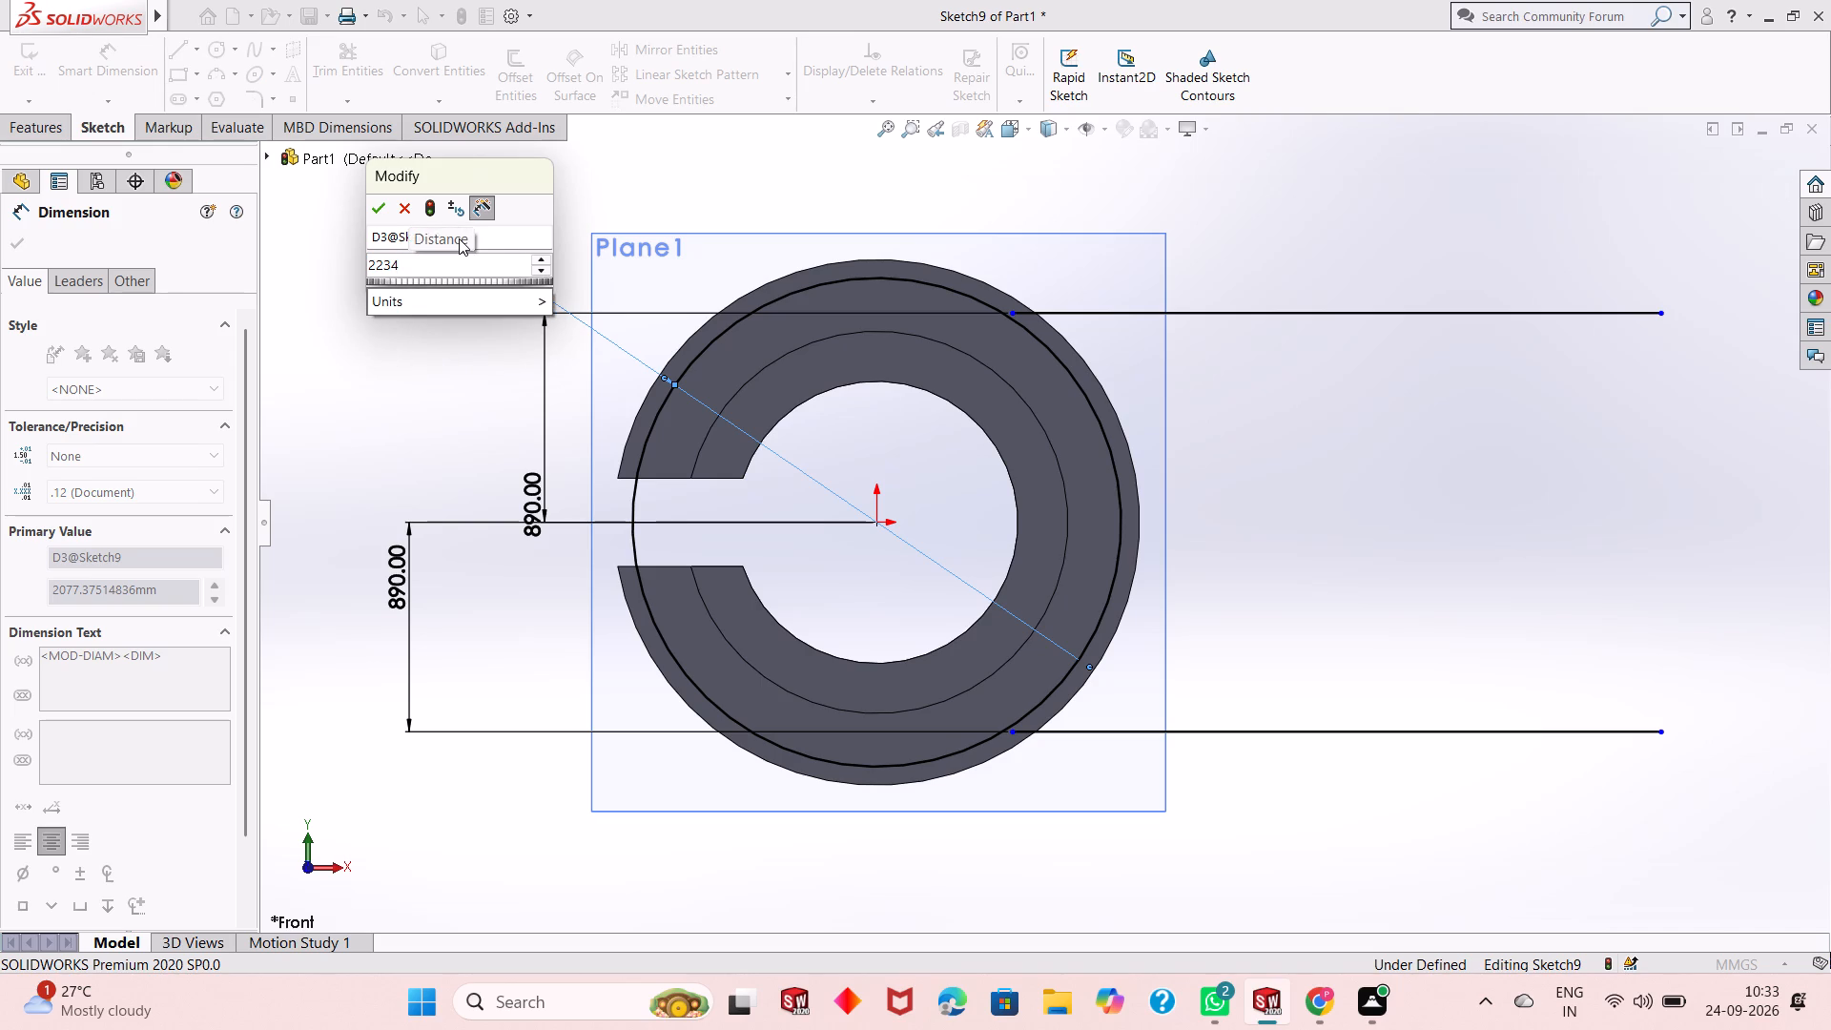
text(.26)
key(Return)
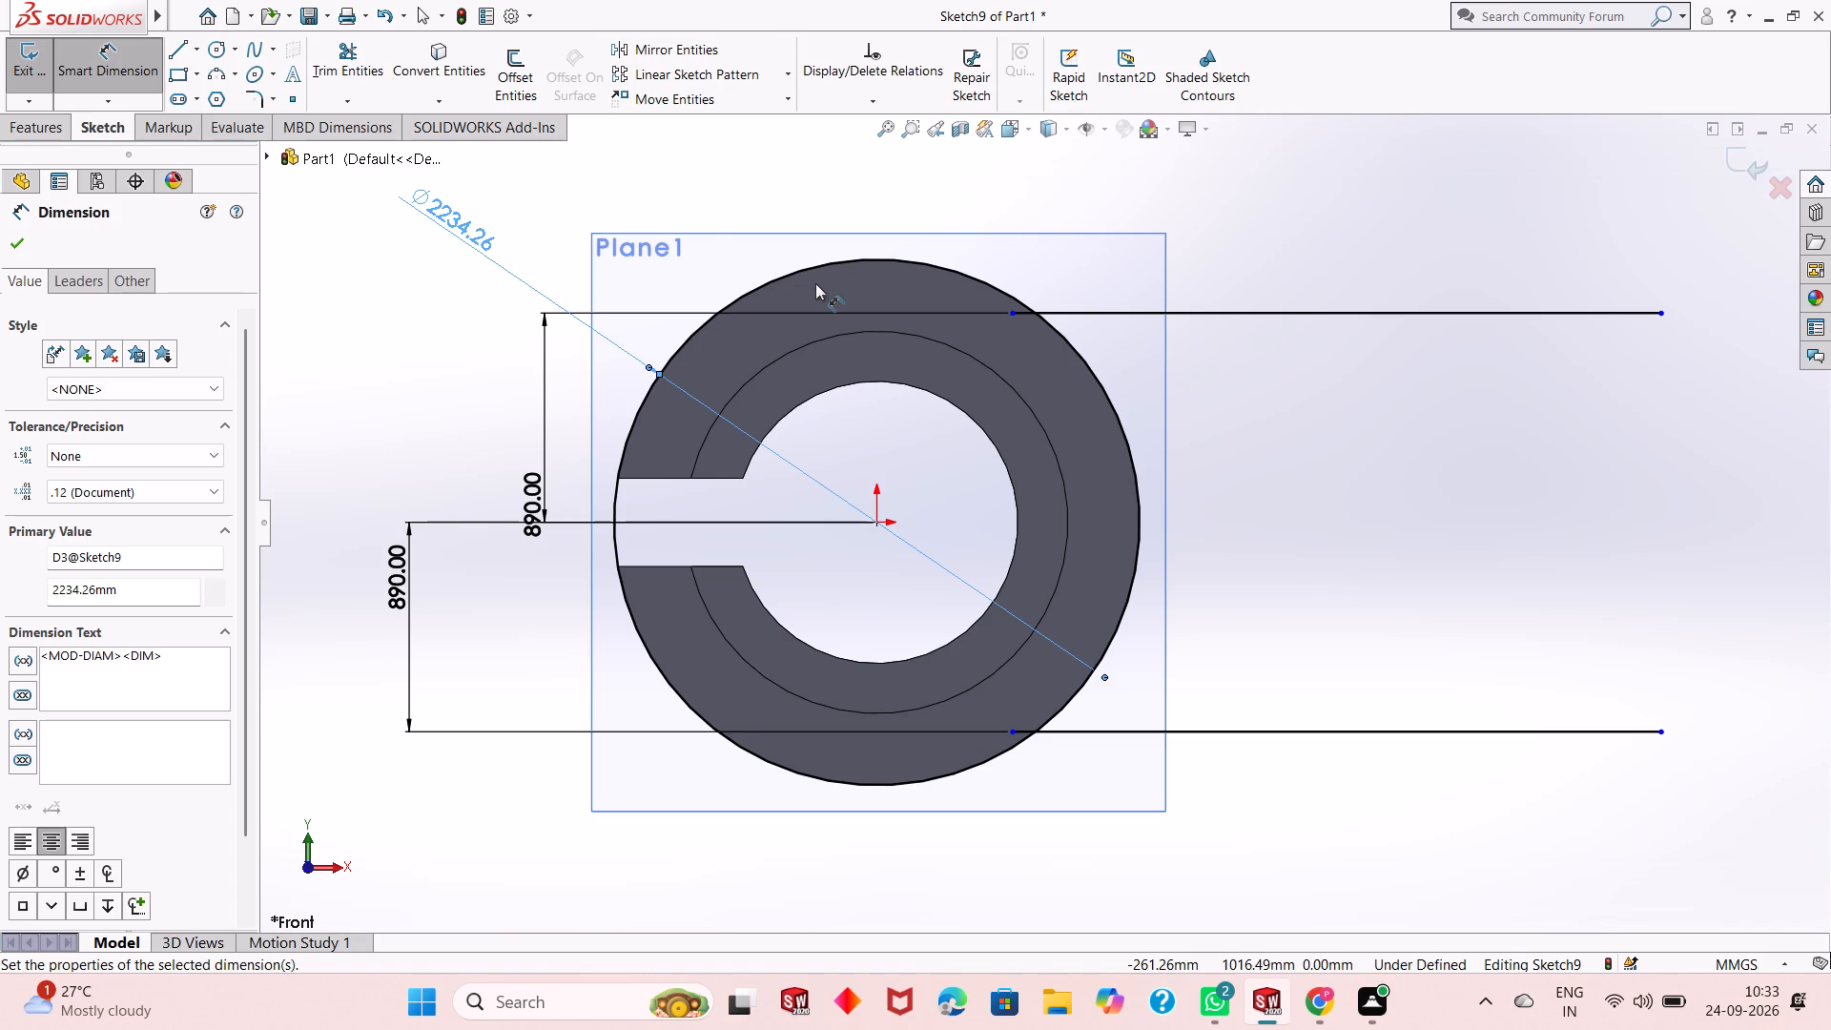
right_click(324, 336)
click(379, 396)
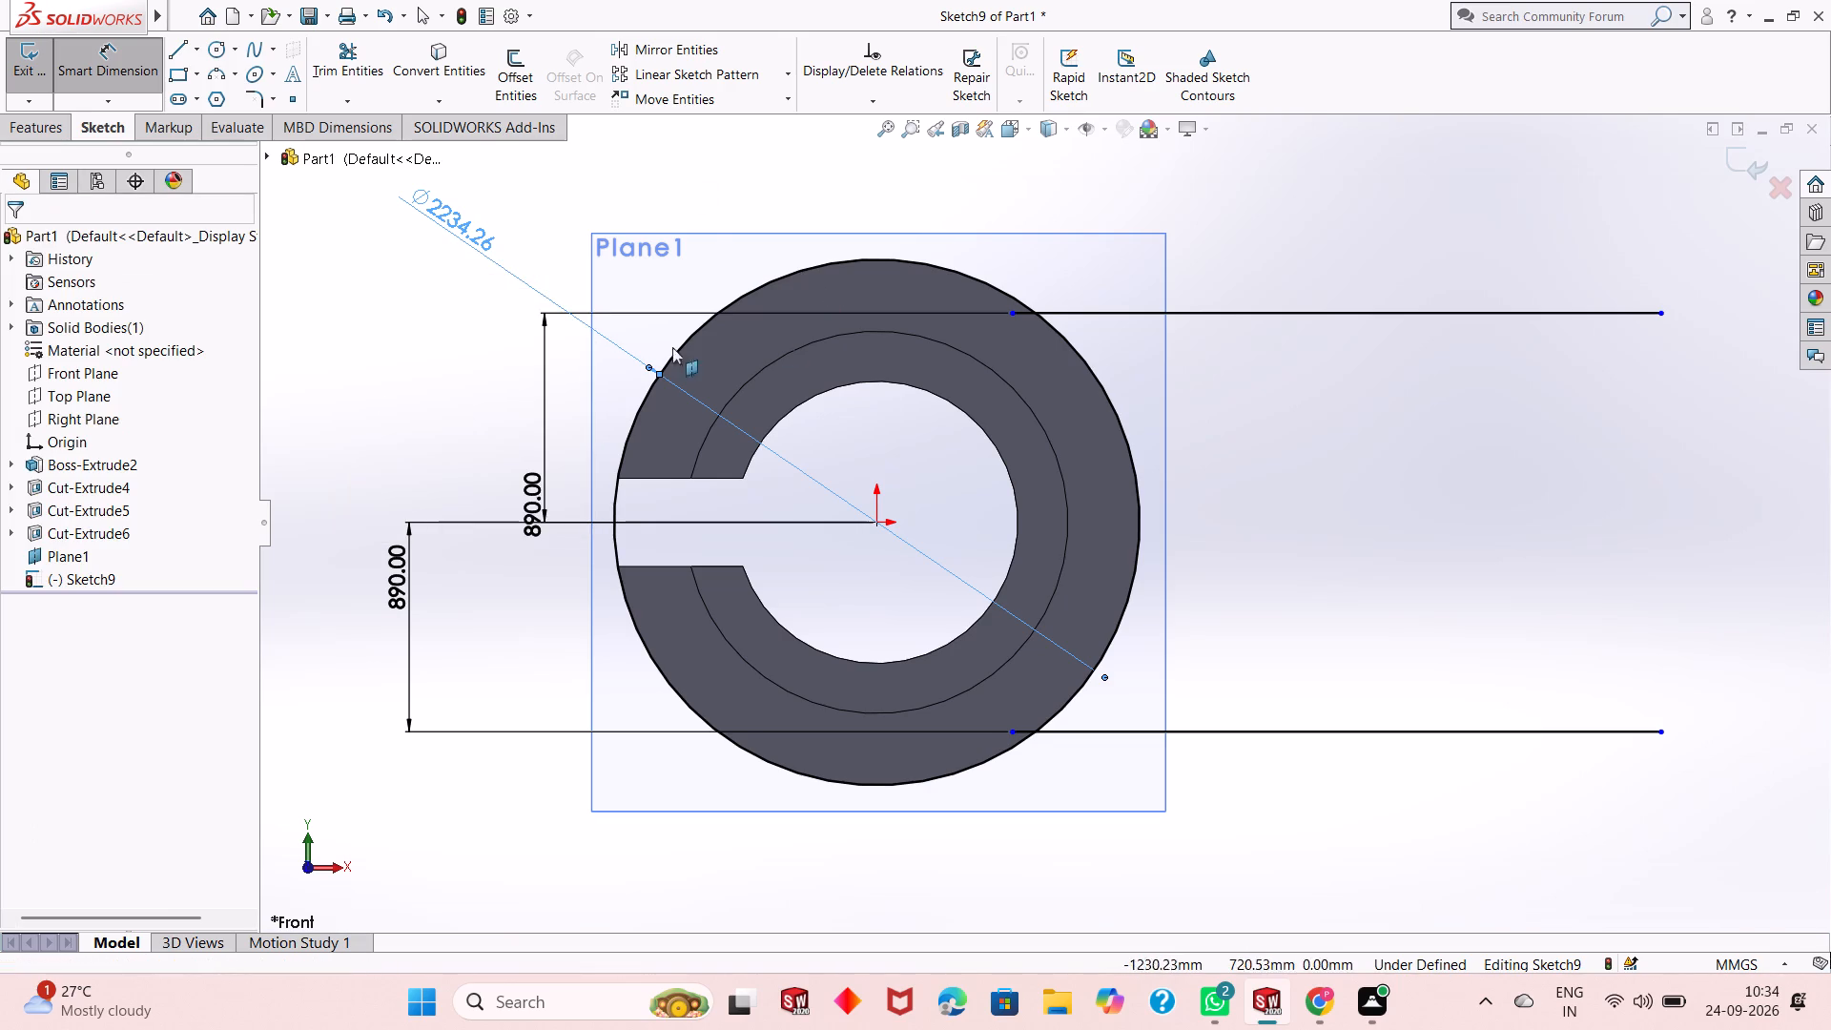
Trim away the circle's long outer portion, keeping only the arc between the two horizontal lines.
scroll(942, 297, down, 1)
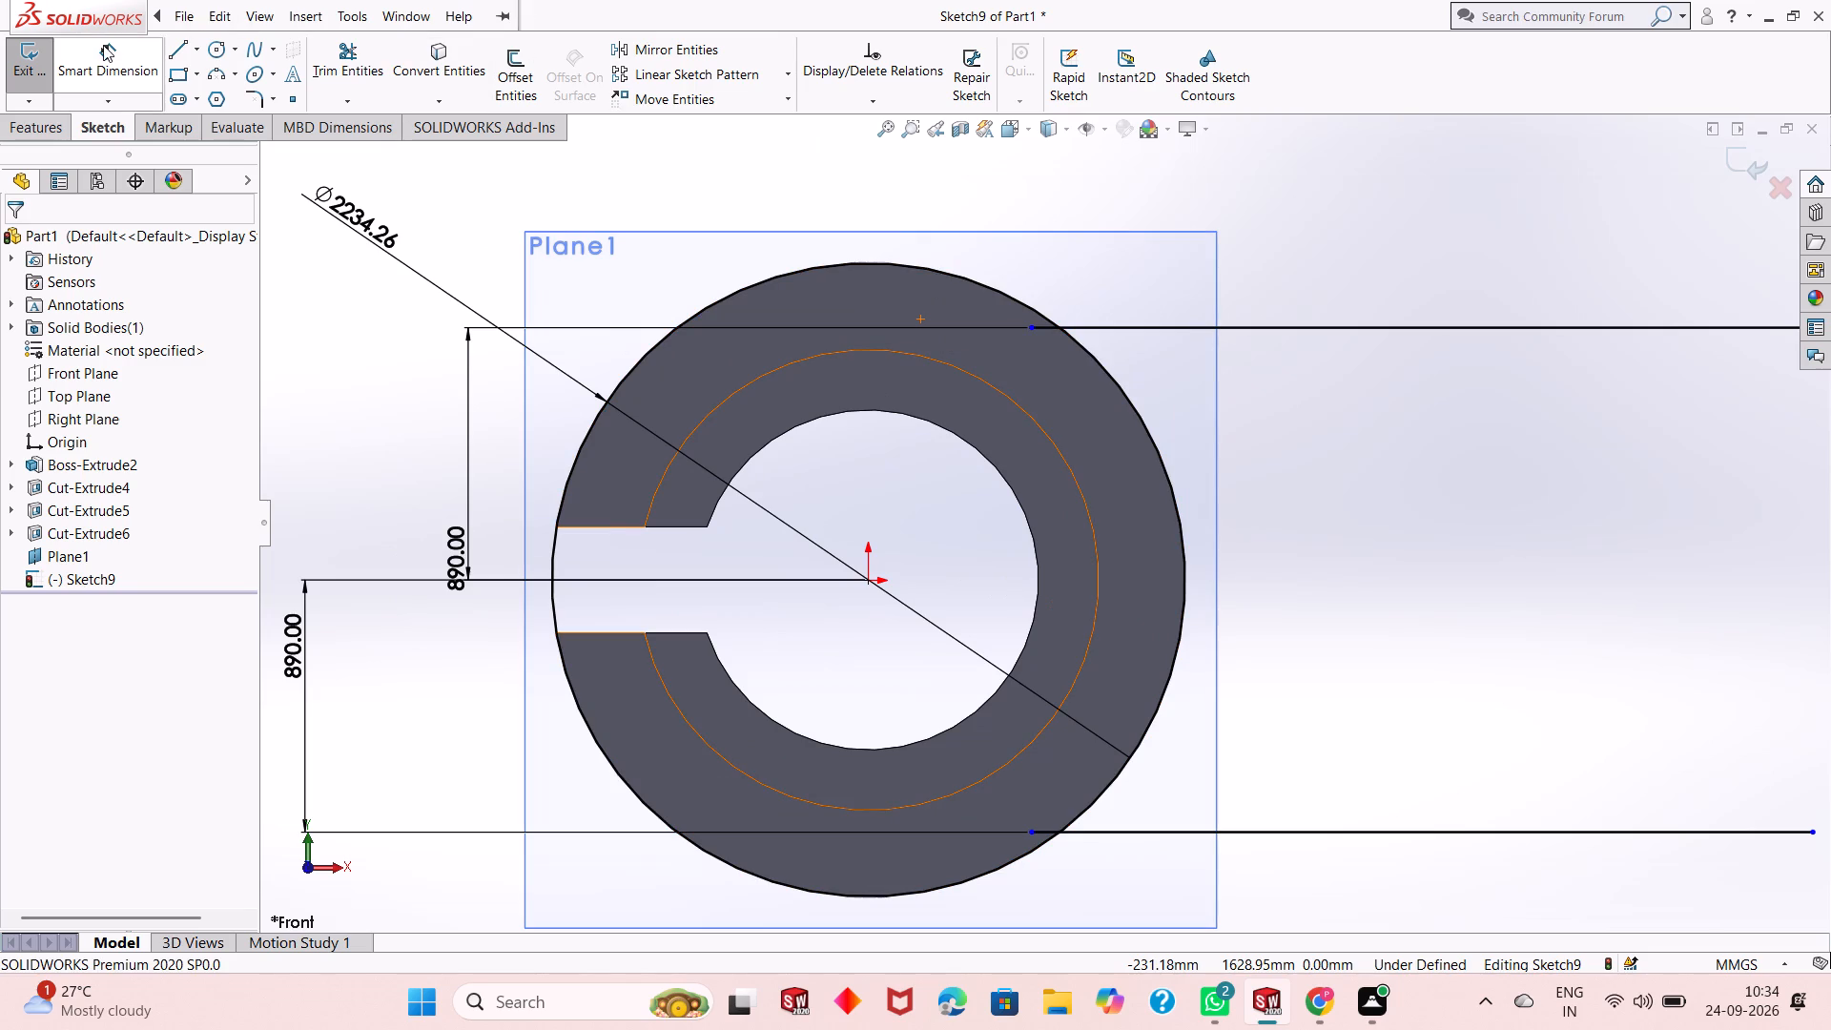
click(103, 60)
click(355, 67)
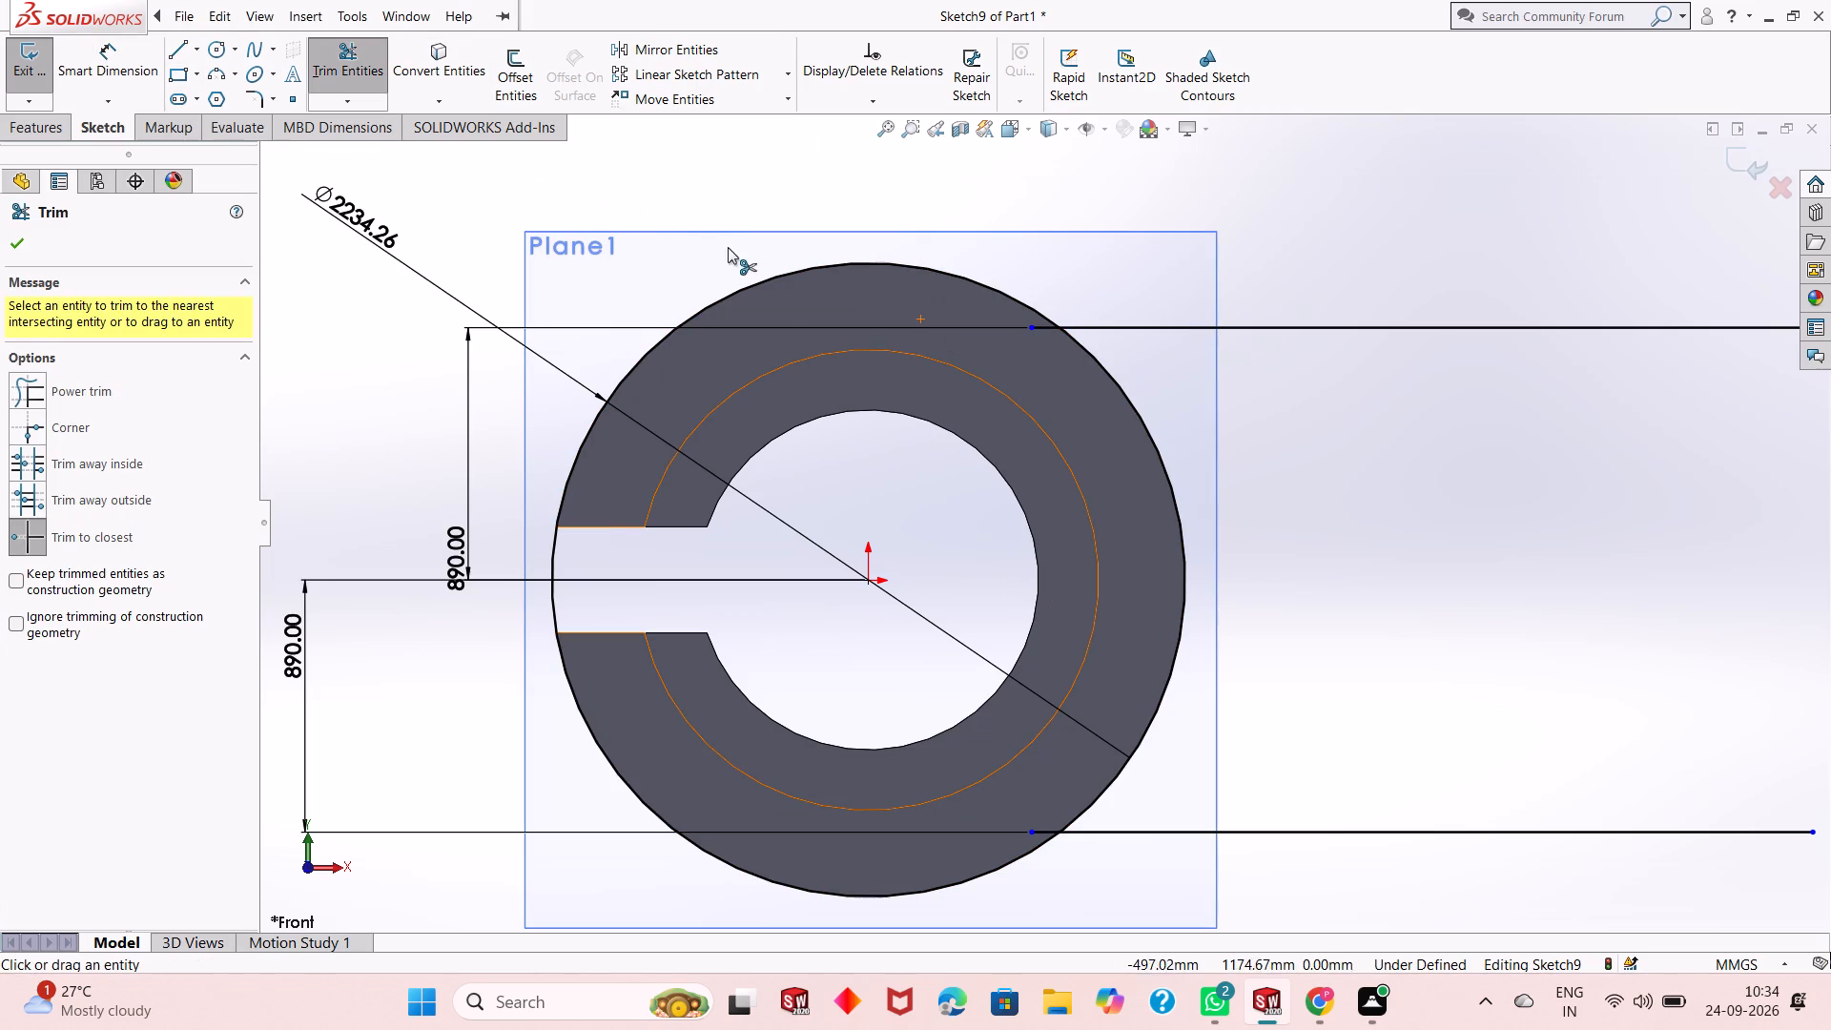
click(800, 280)
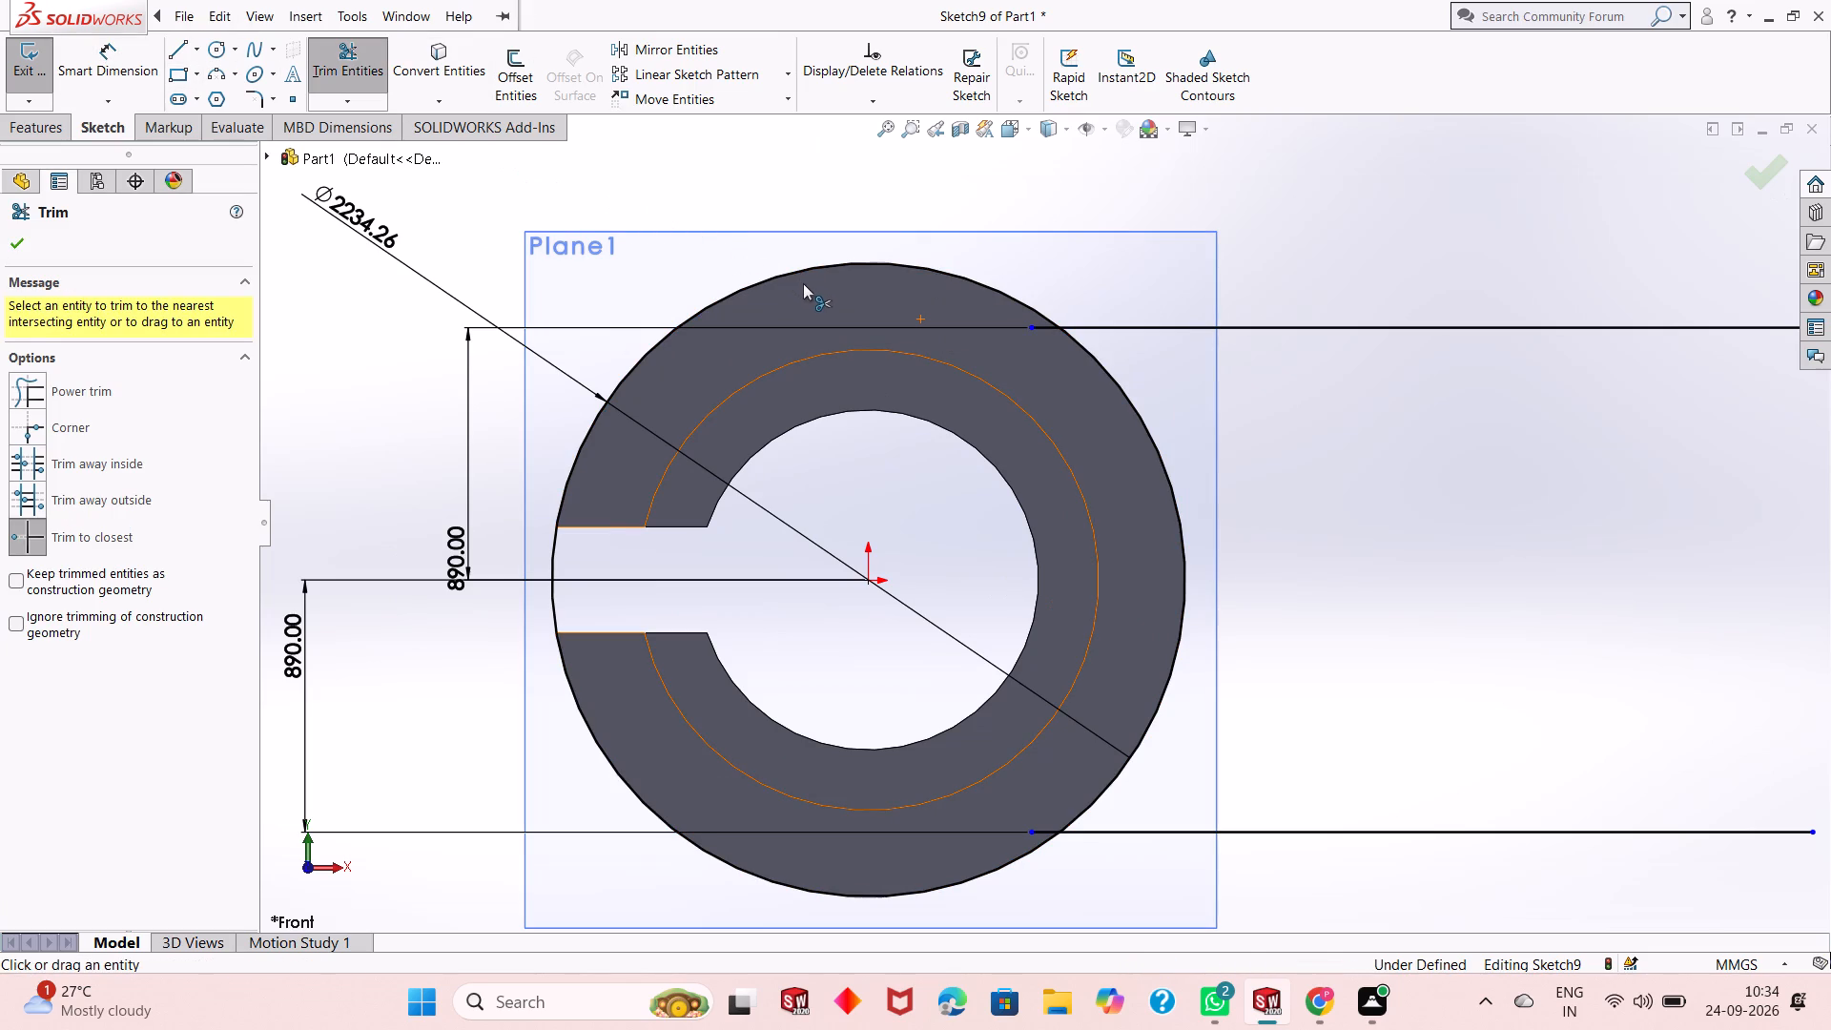
click(813, 267)
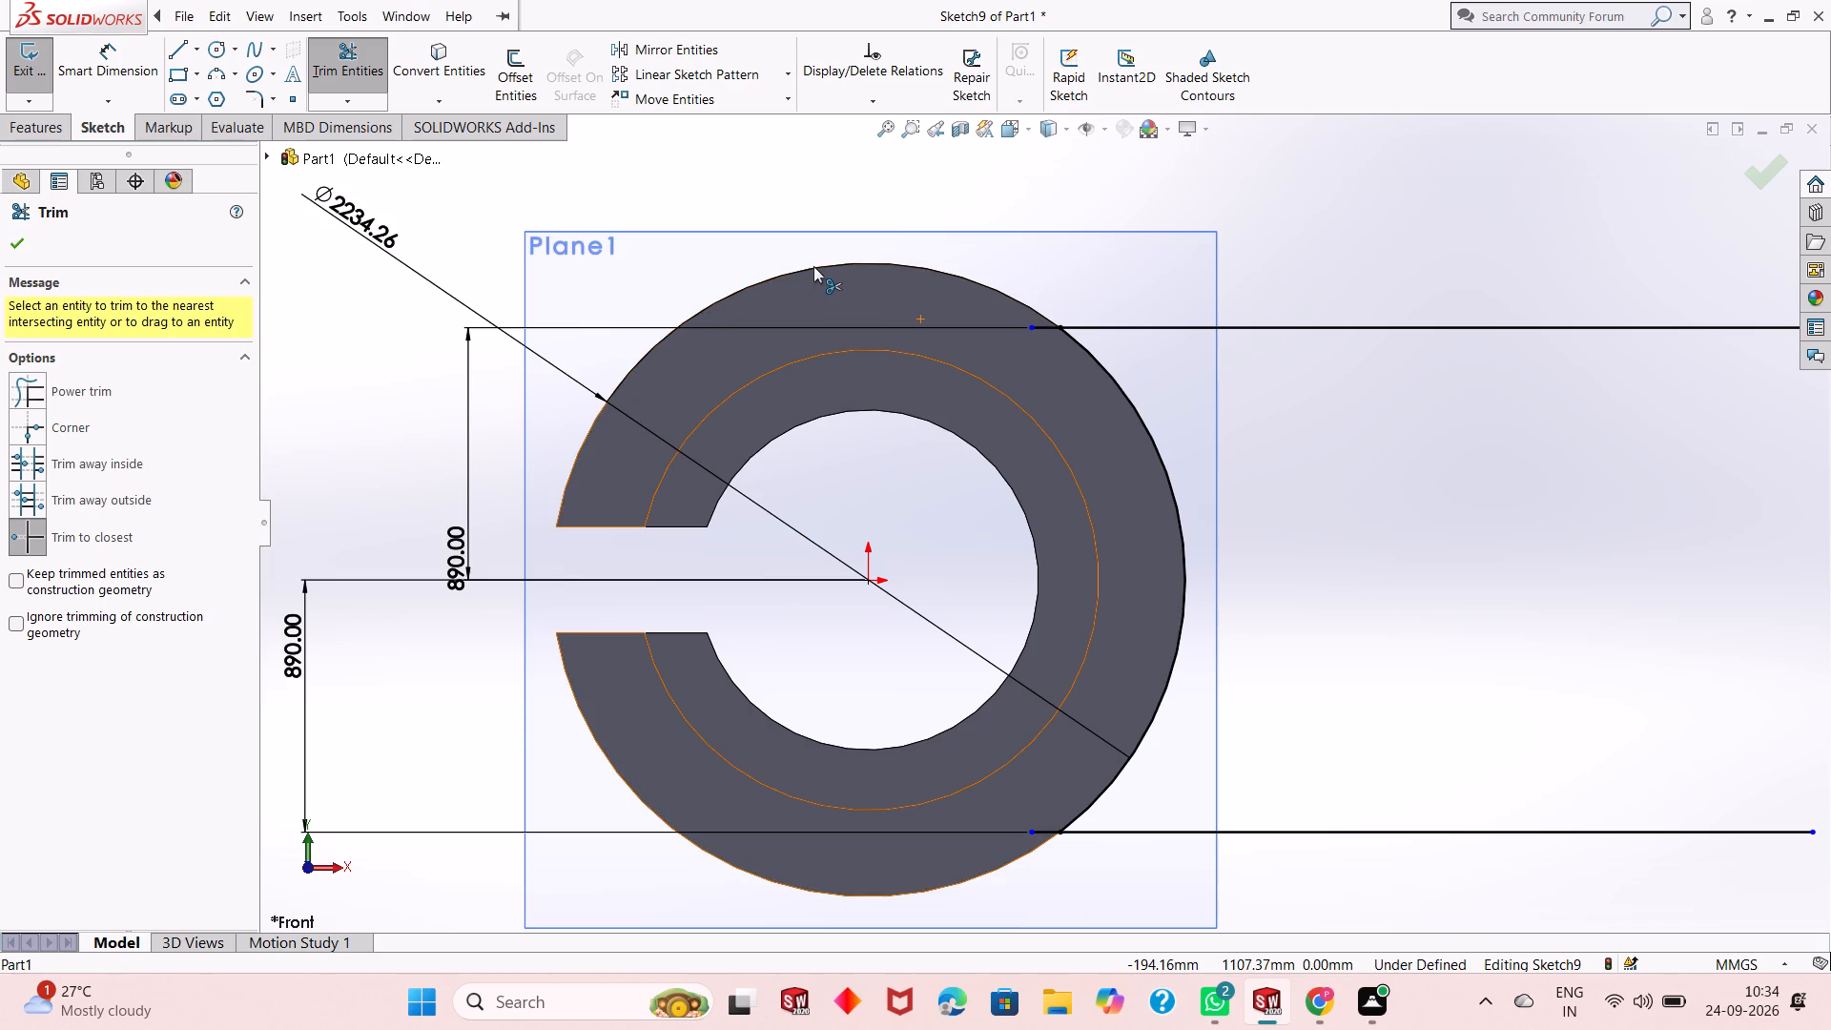
Trim both horizontal lines' inner ends back to the arc, accepting deletion of their dimensions, and leave the Trim command.
click(1051, 328)
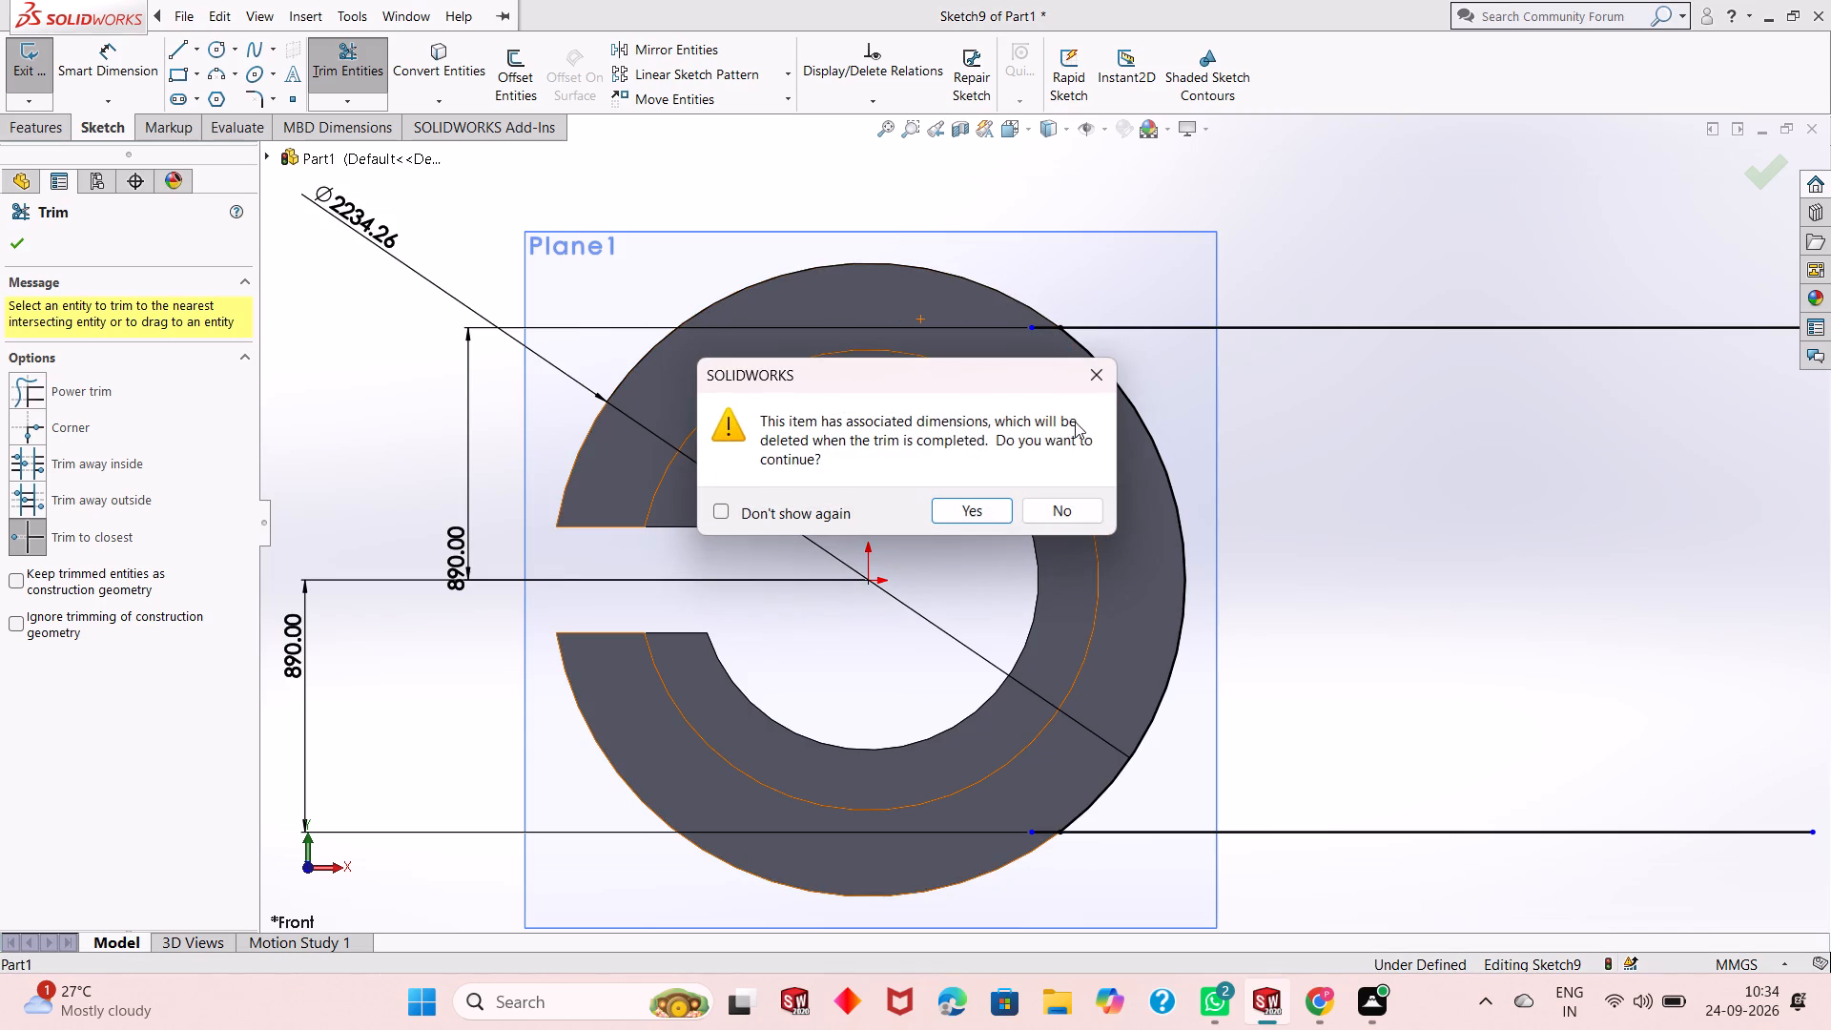
click(983, 520)
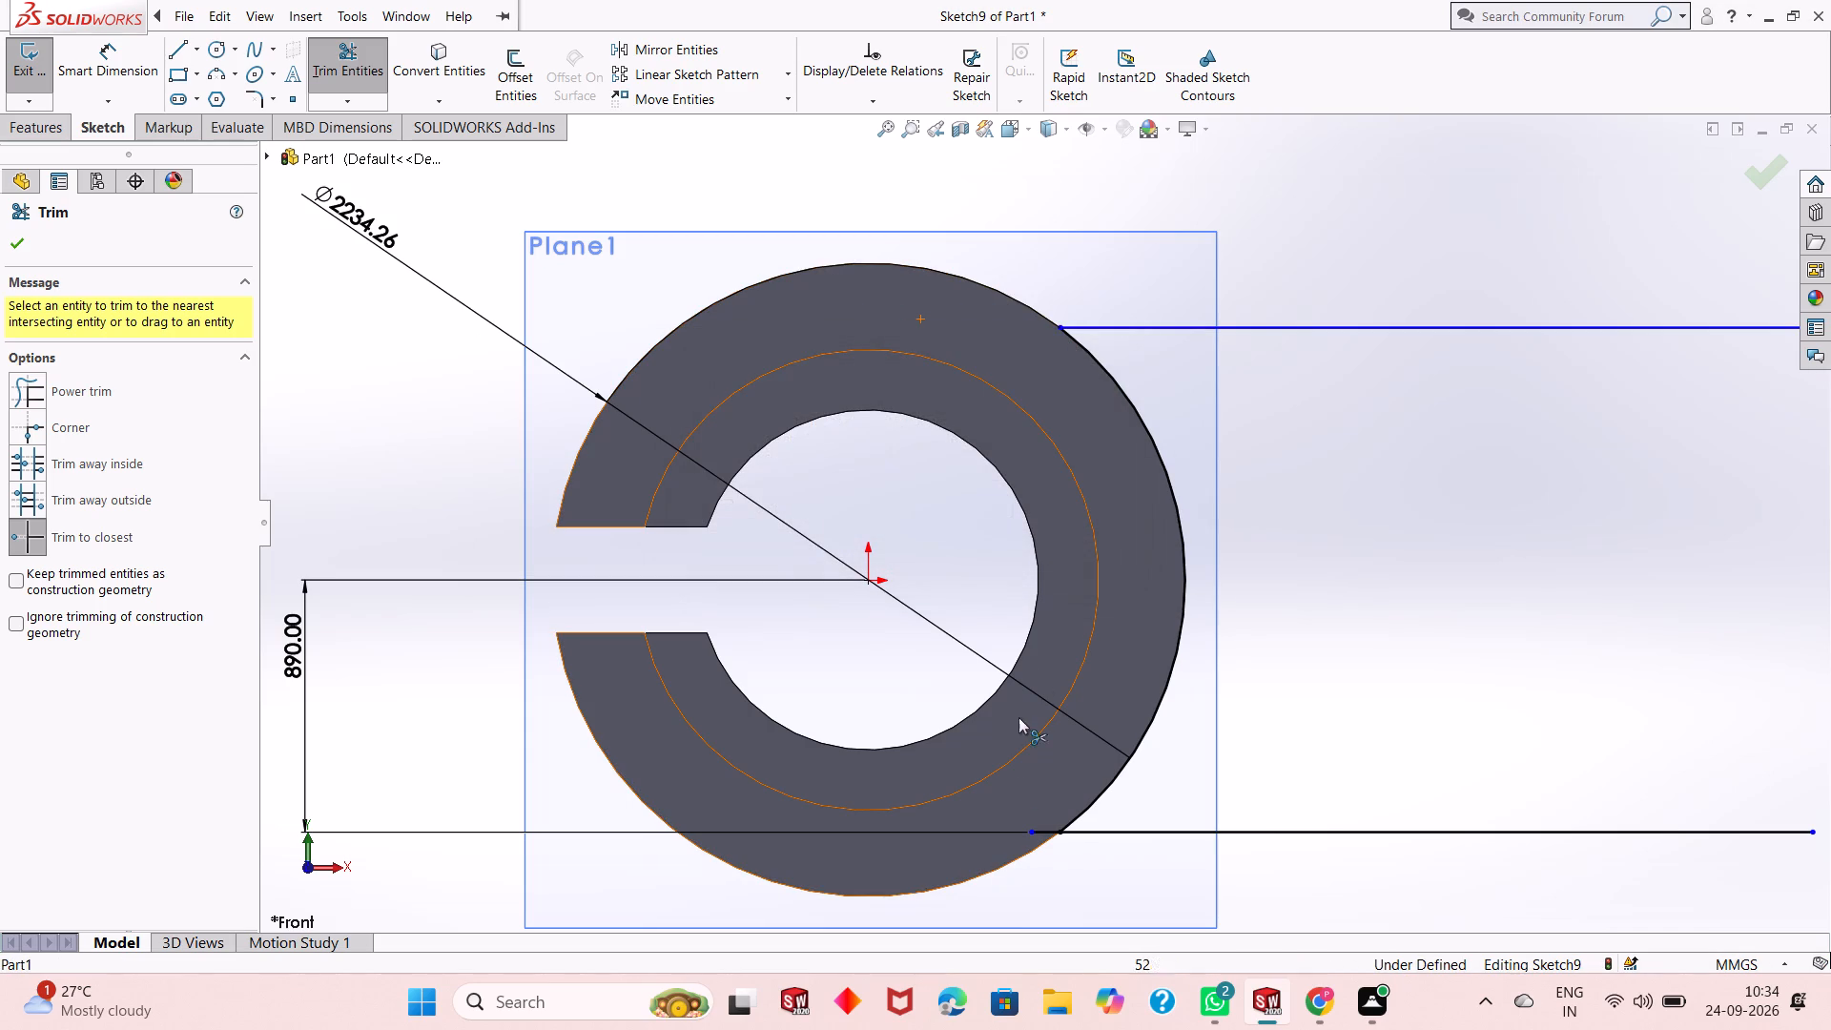
click(1039, 828)
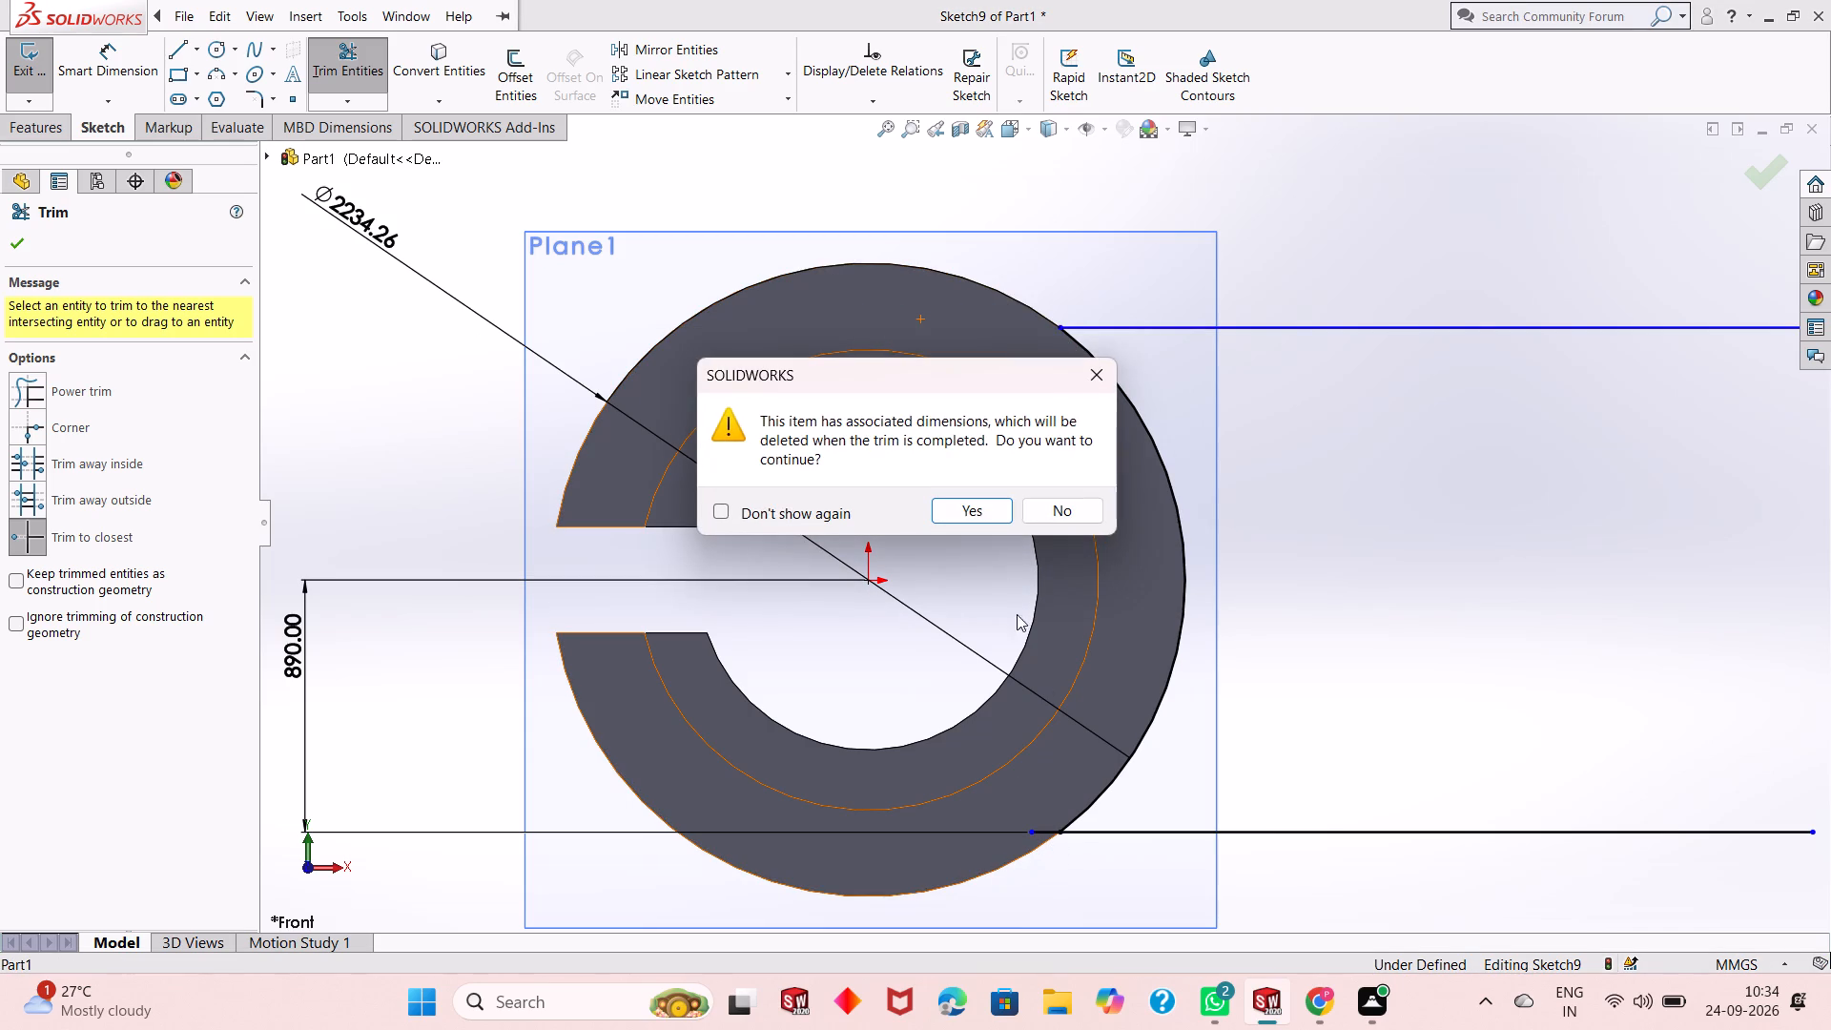
click(977, 500)
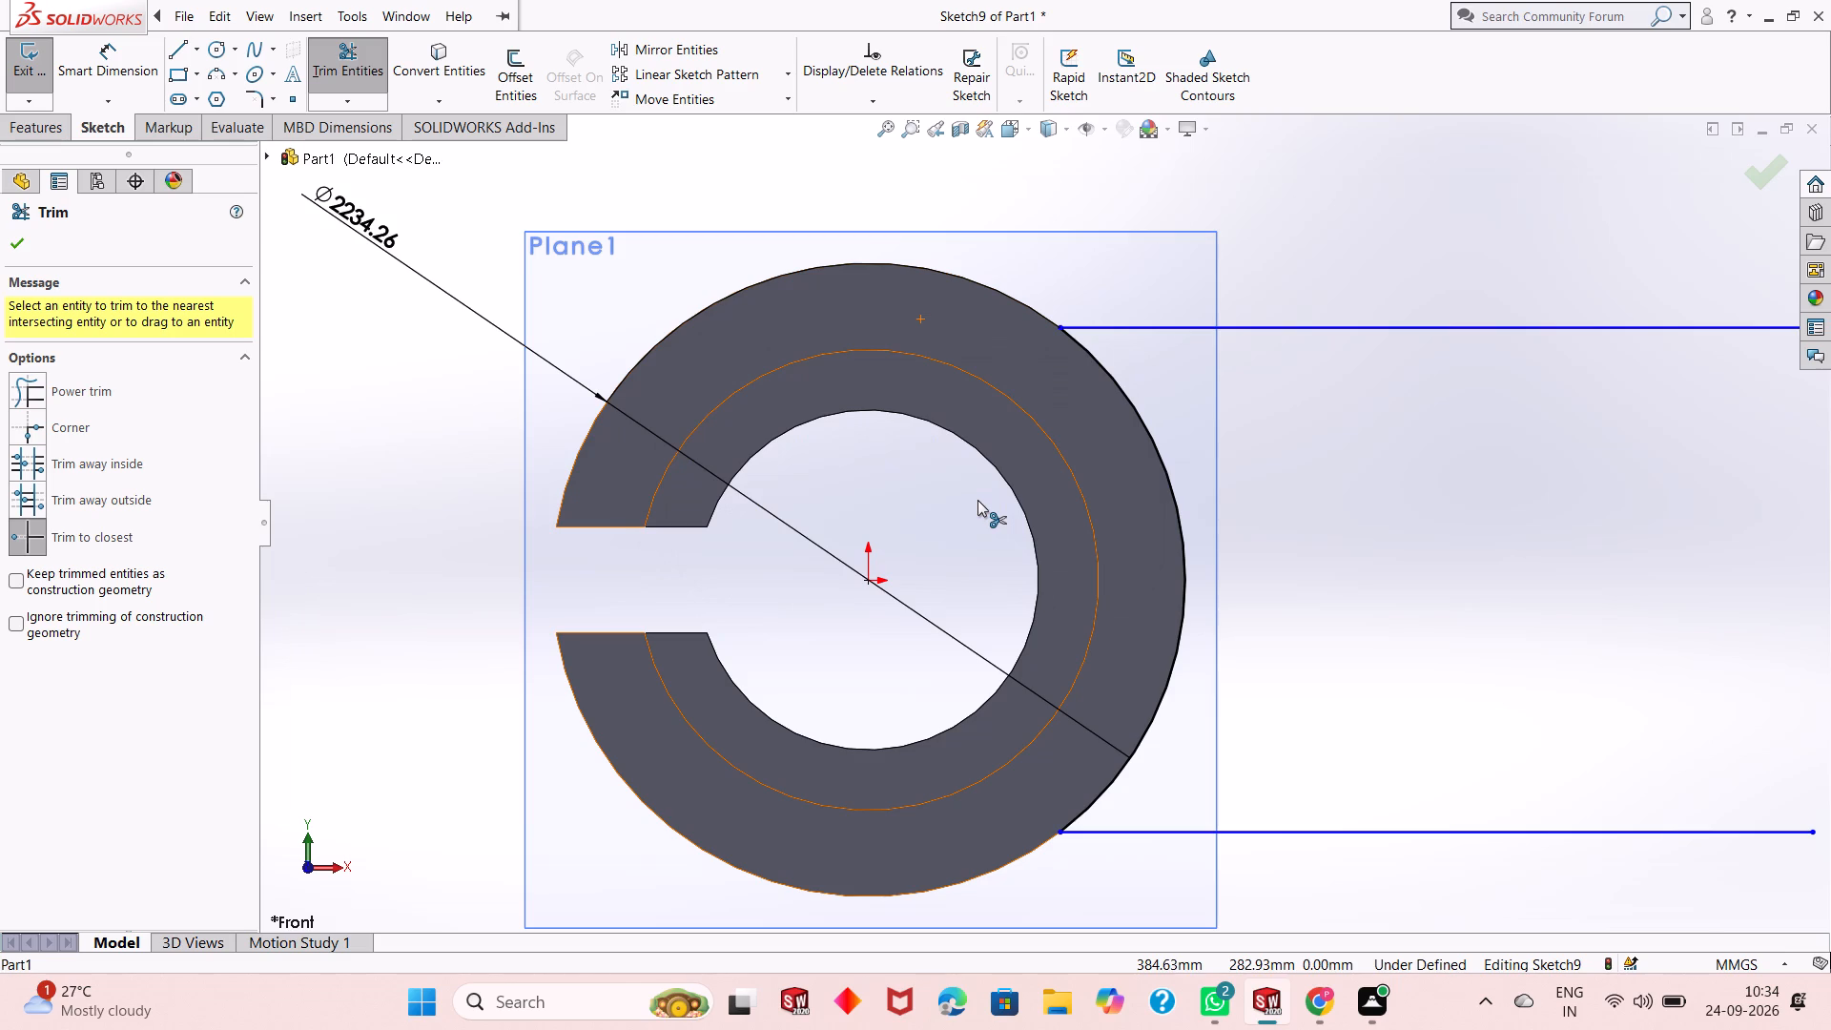
right_click(319, 418)
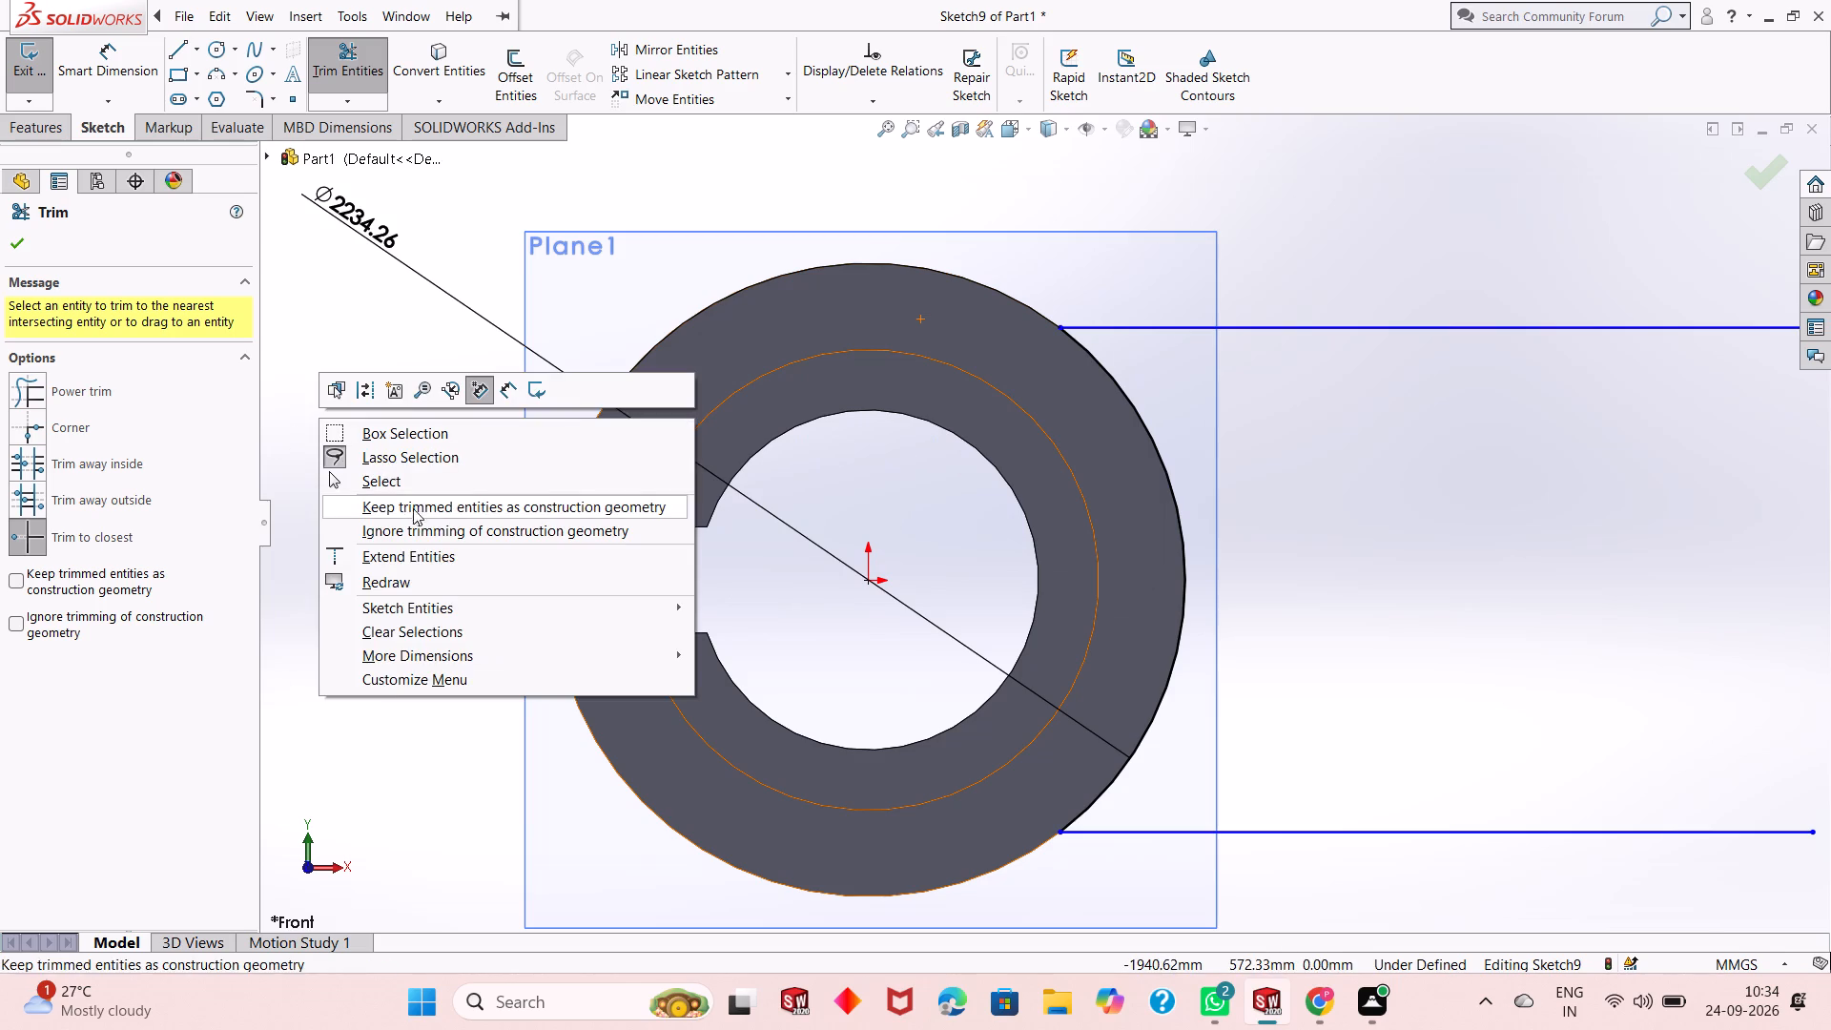
click(427, 482)
Examine closely where the upper line meets the arc at the ring's outer edge.
scroll(1032, 329, down, 4)
scroll(1123, 558, down, 2)
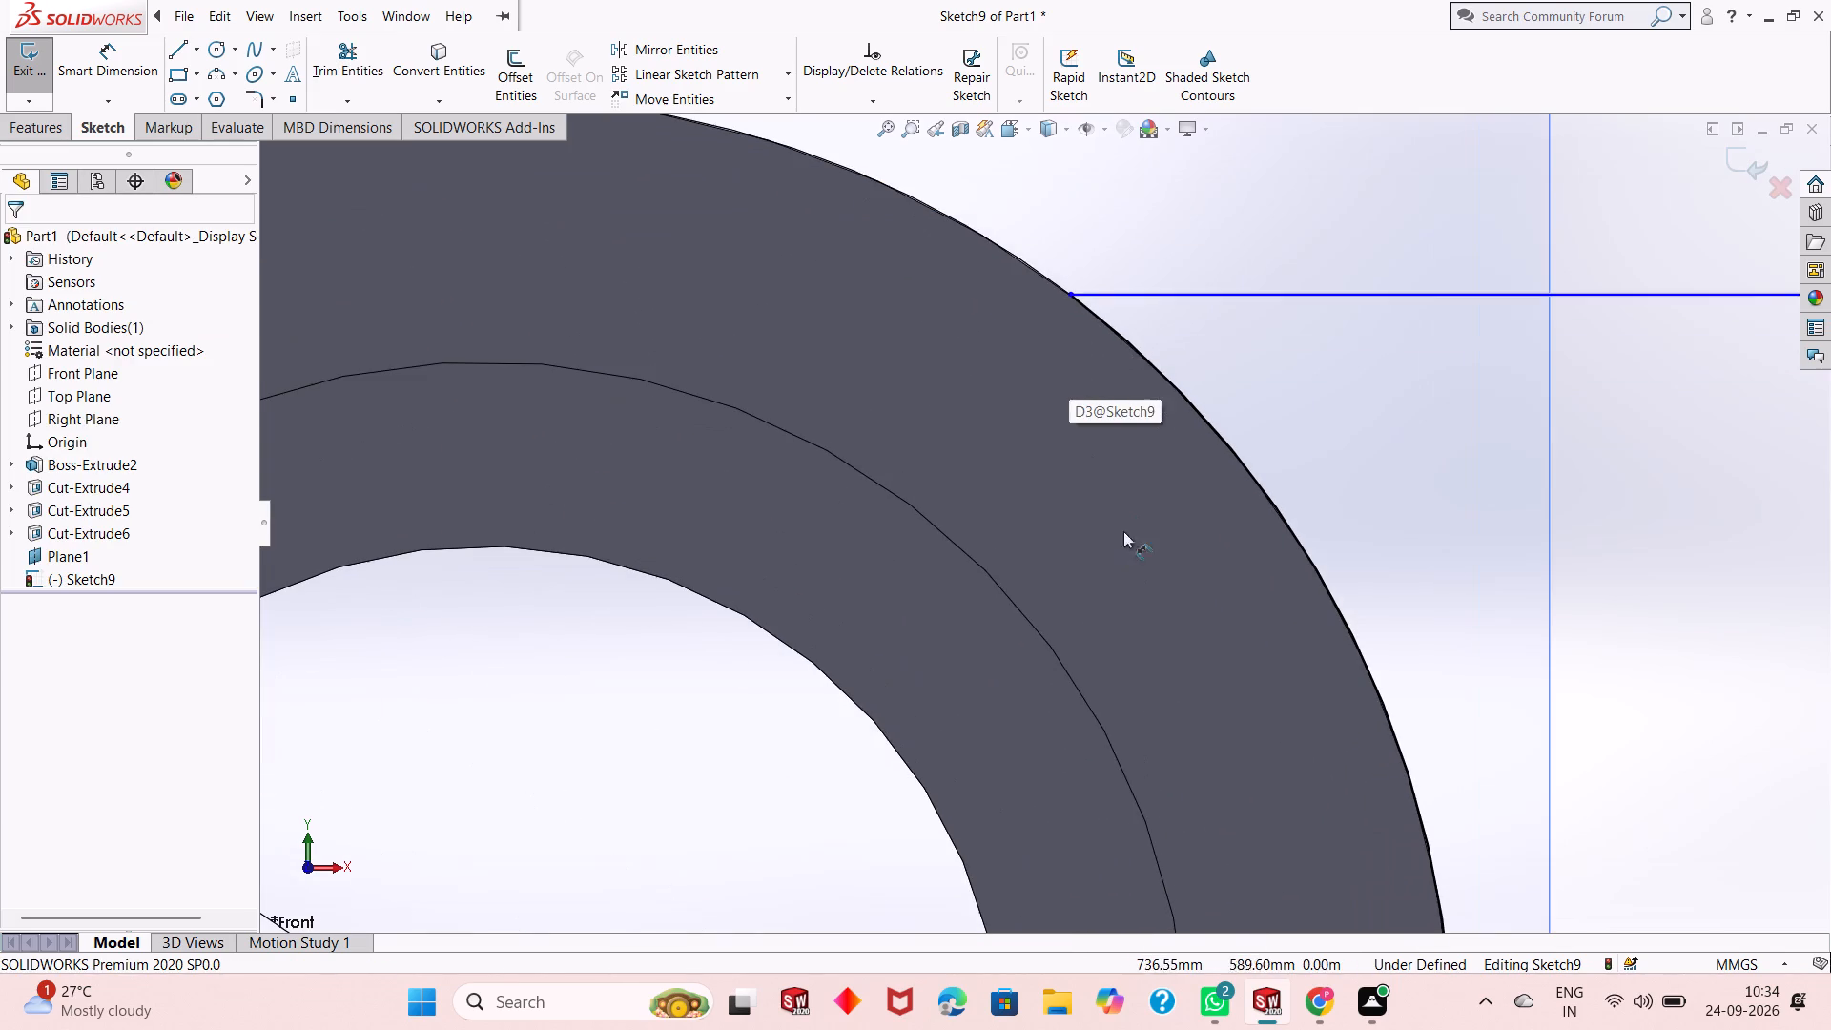
scroll(1123, 408, down, 4)
scroll(1077, 228, down, 3)
scroll(1074, 418, down, 9)
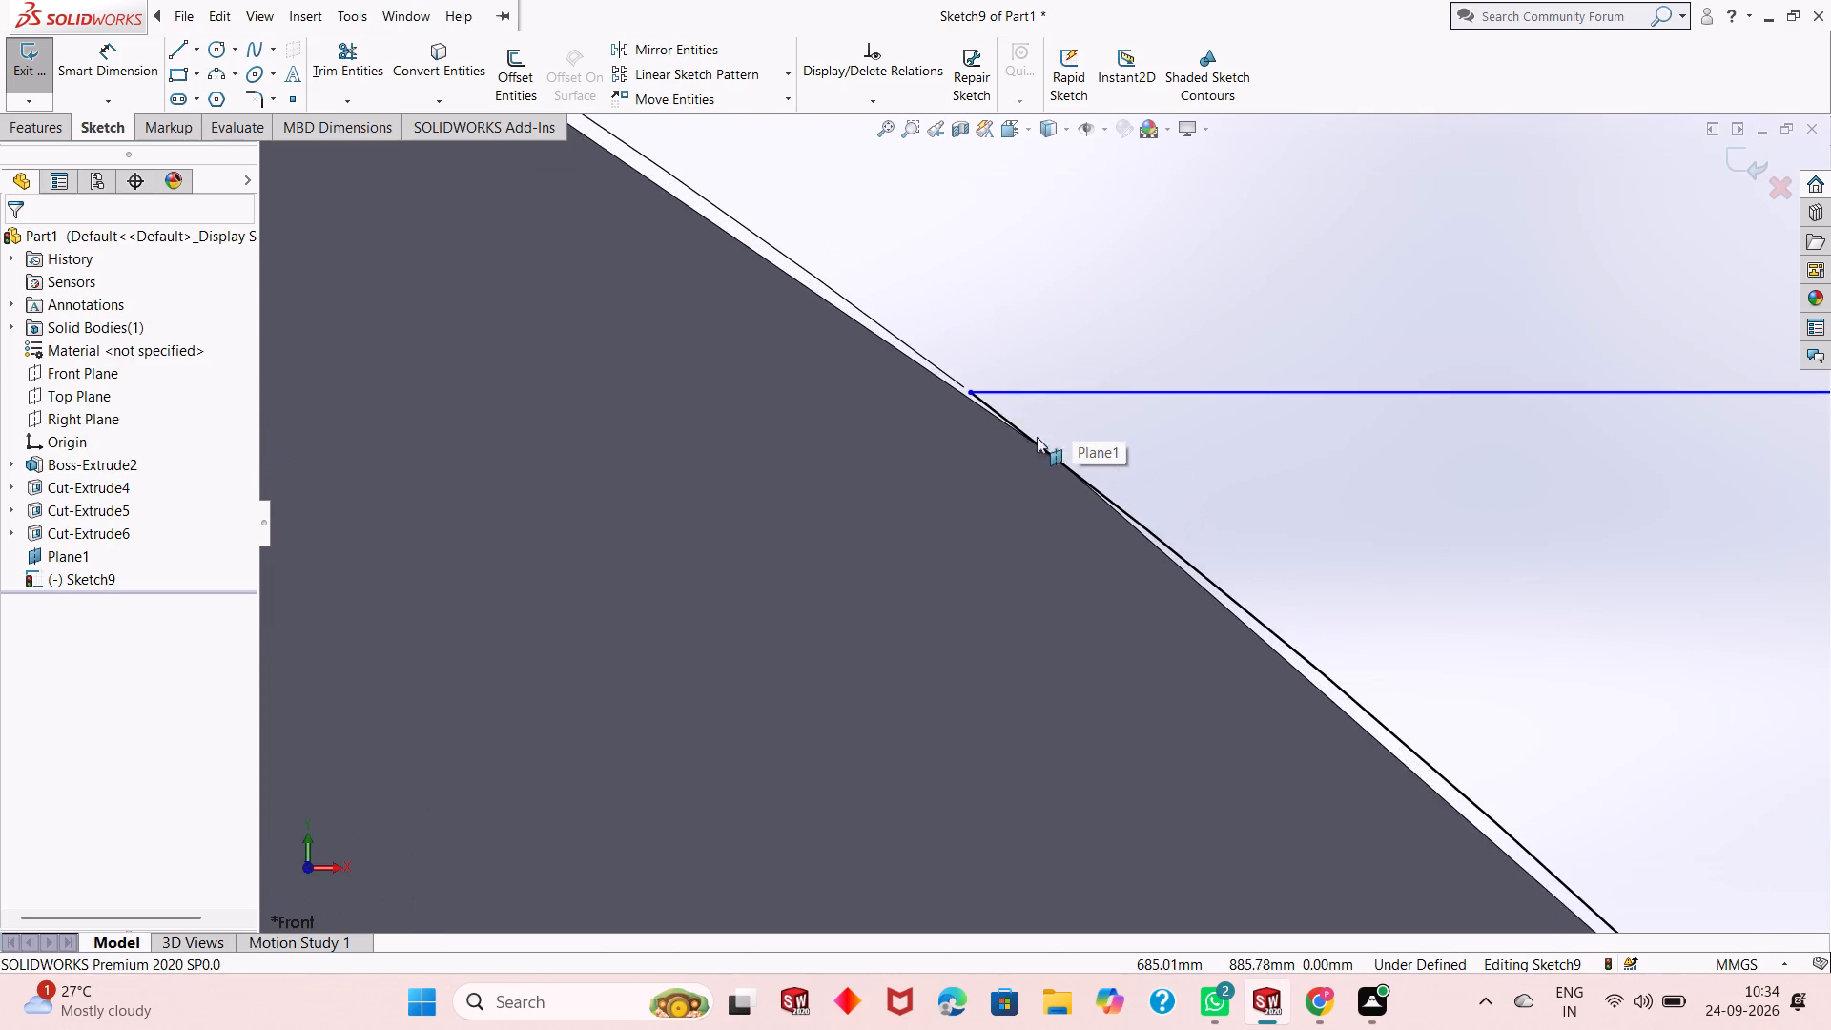
scroll(1027, 441, up, 20)
scroll(1027, 441, up, 4)
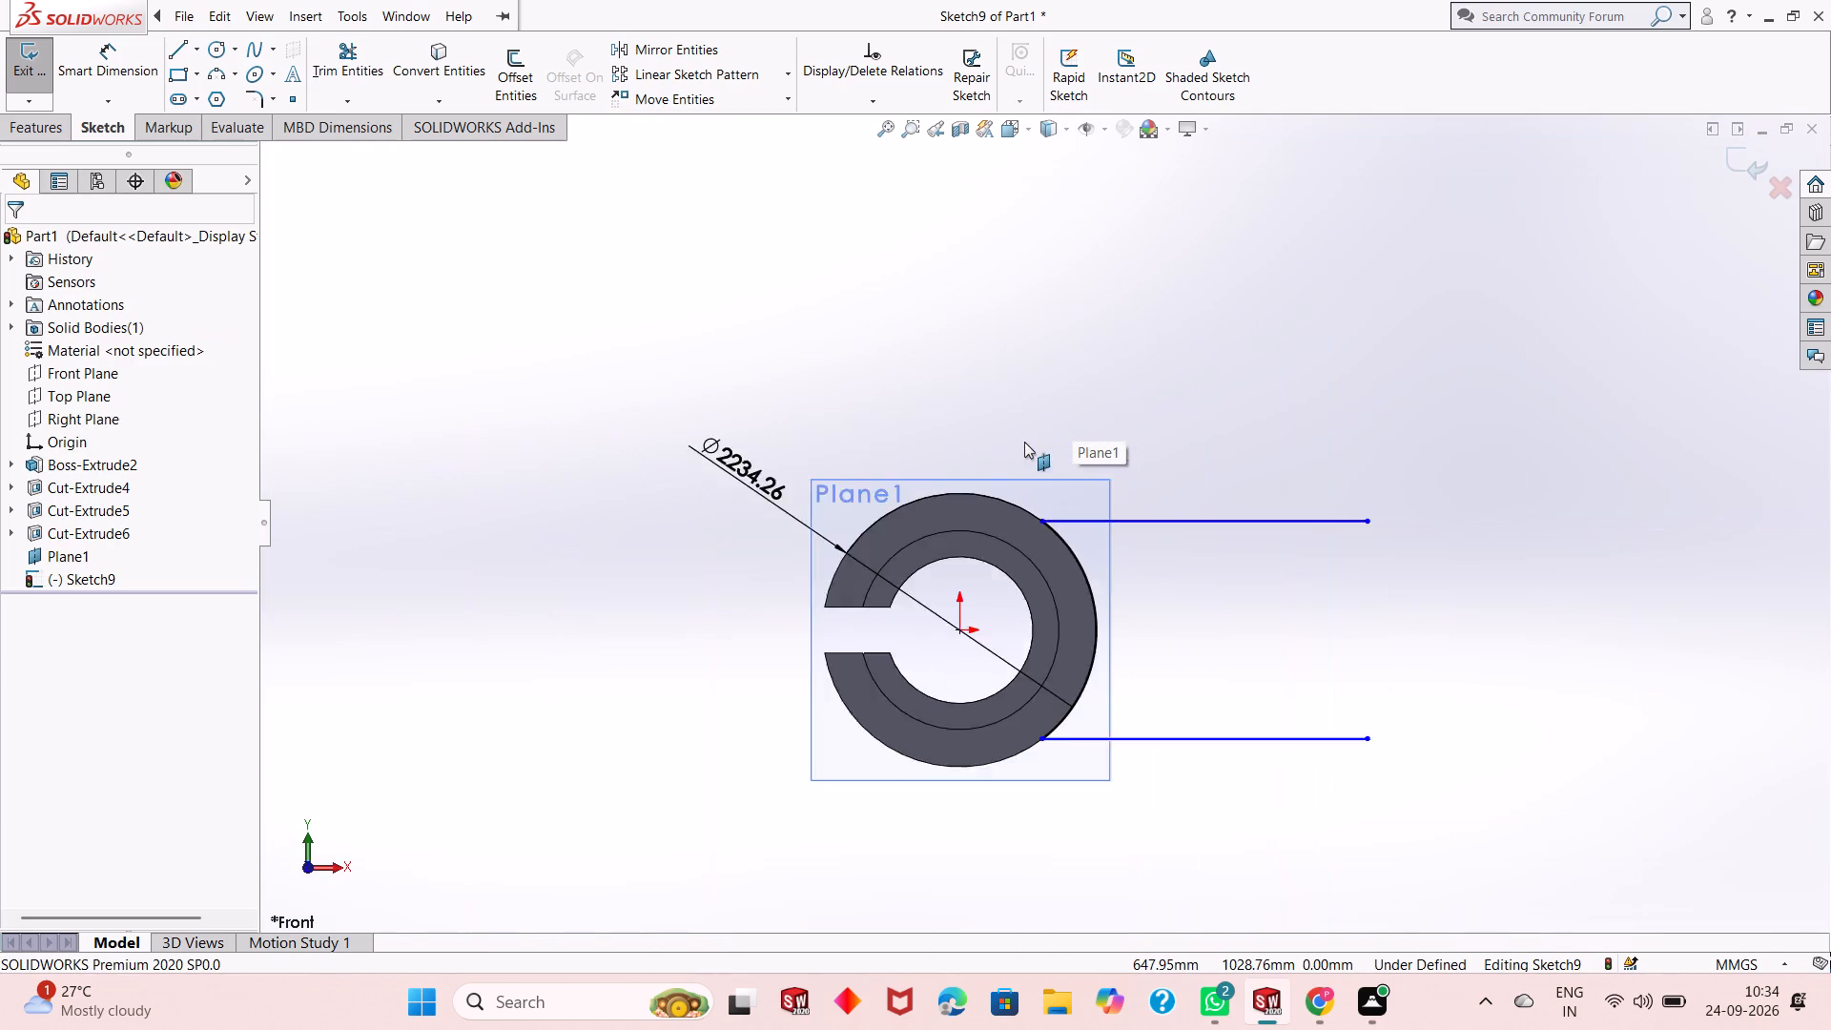
scroll(1060, 652, down, 3)
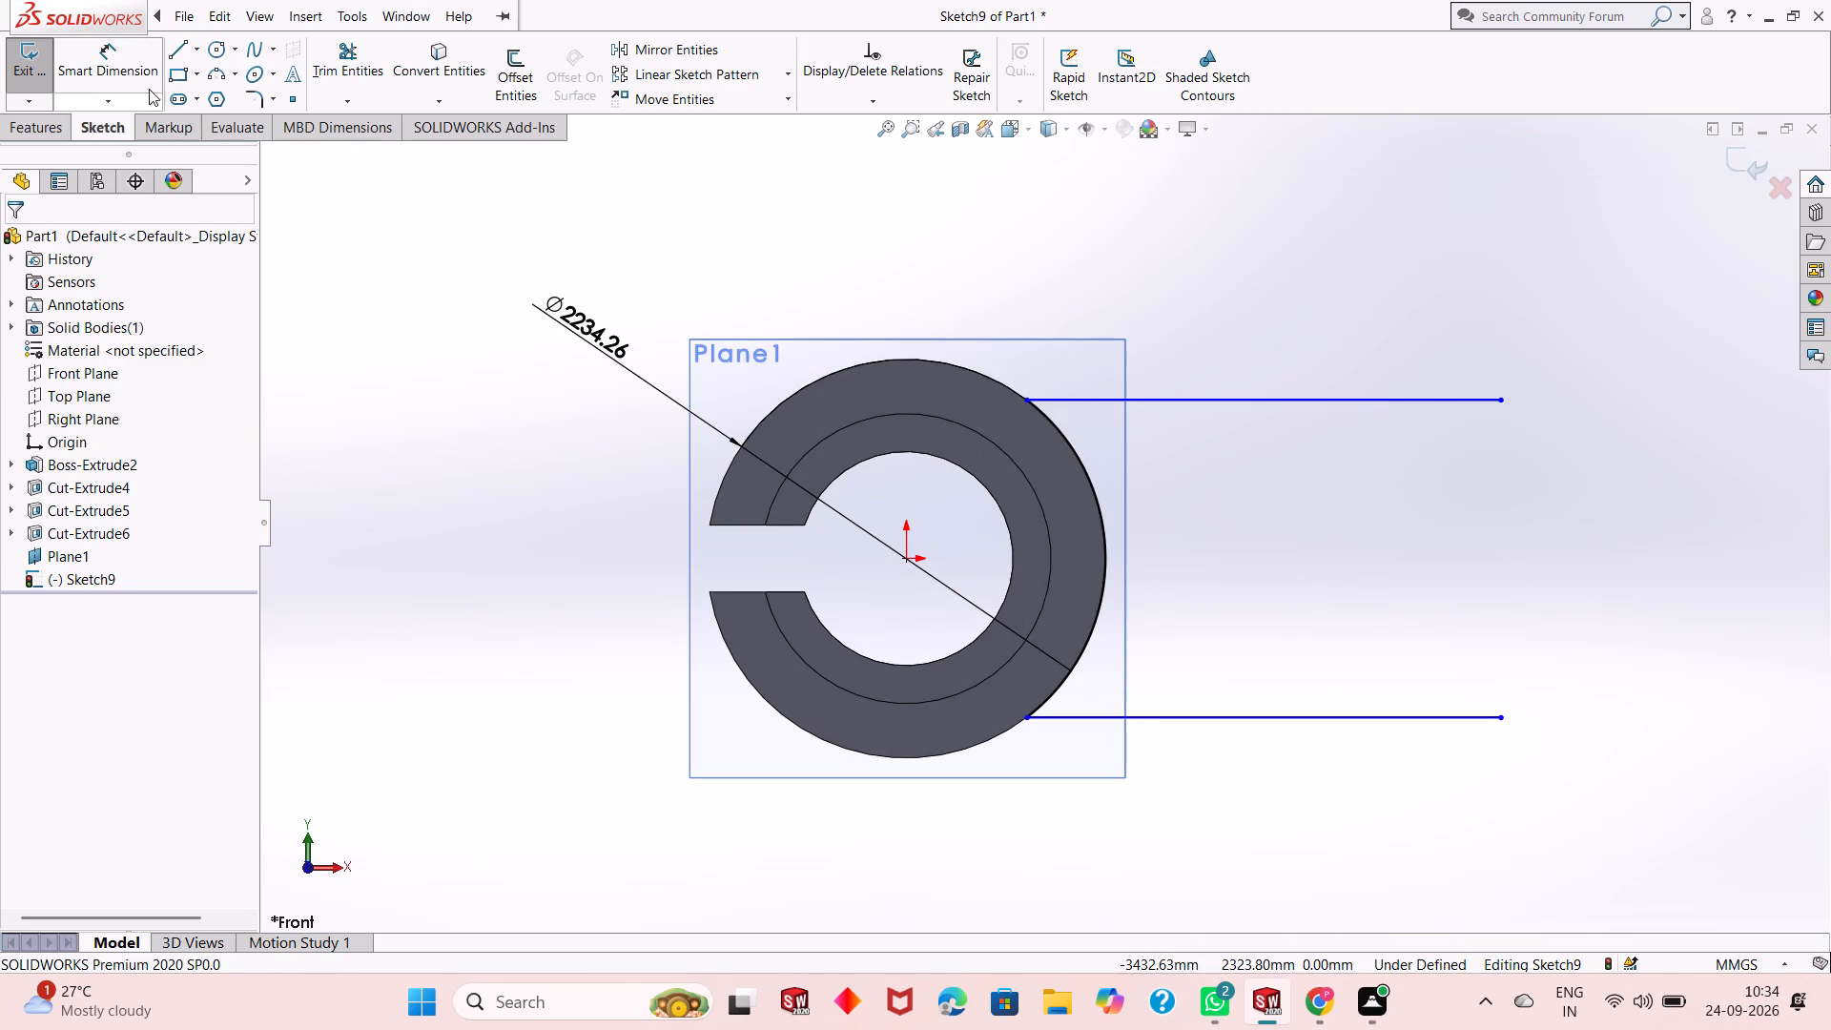
Dimension the vertical distance from the origin to the trimmed upper line as 890 mm.
click(132, 68)
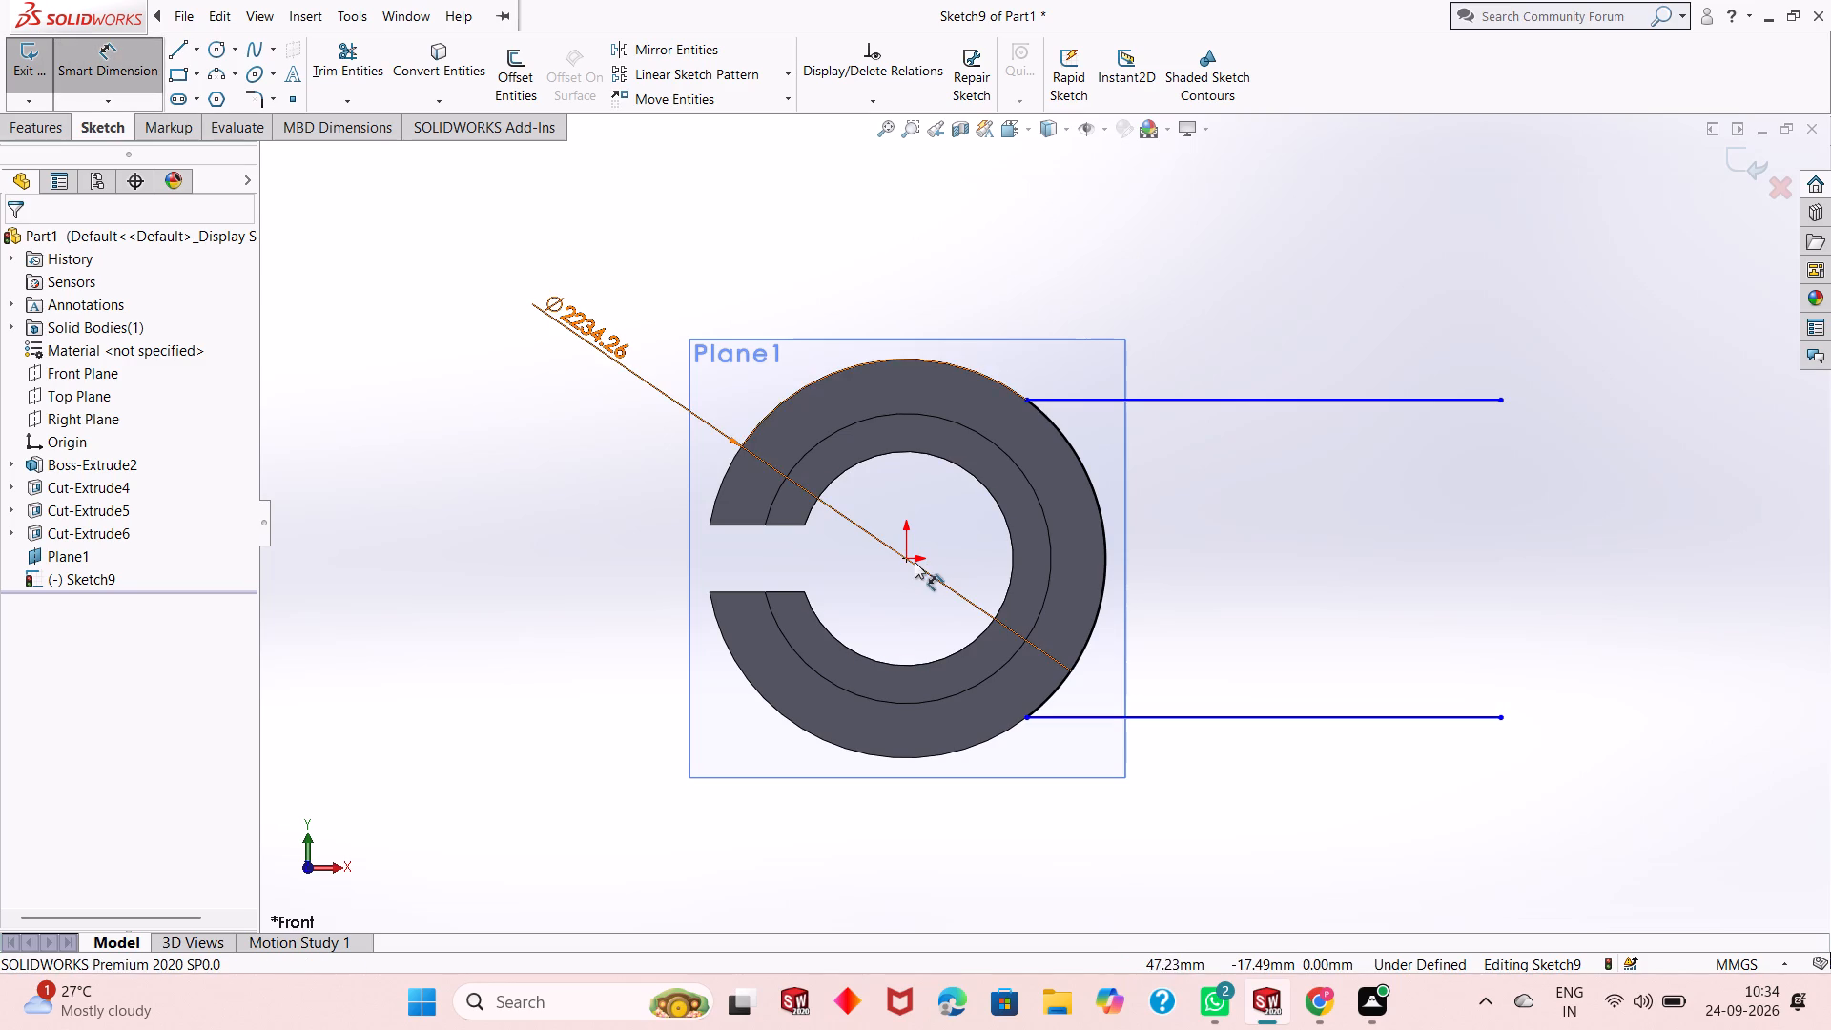
click(909, 562)
click(1060, 404)
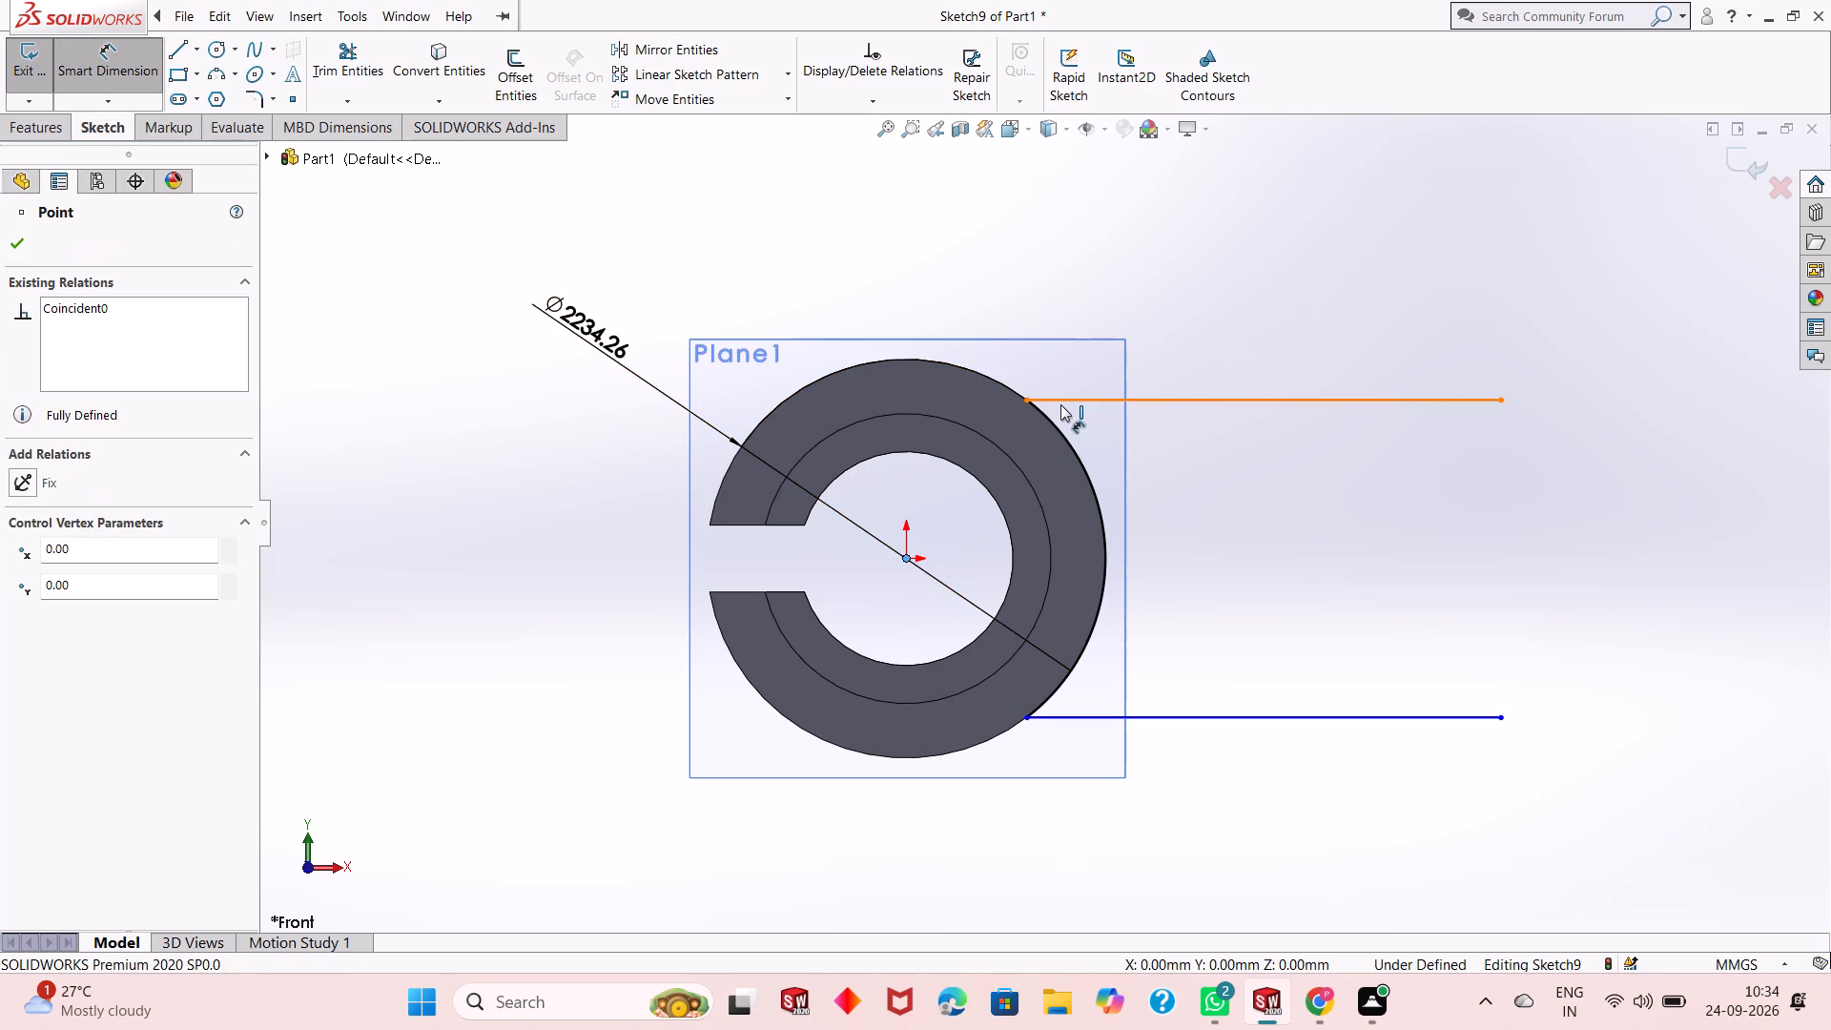
click(656, 433)
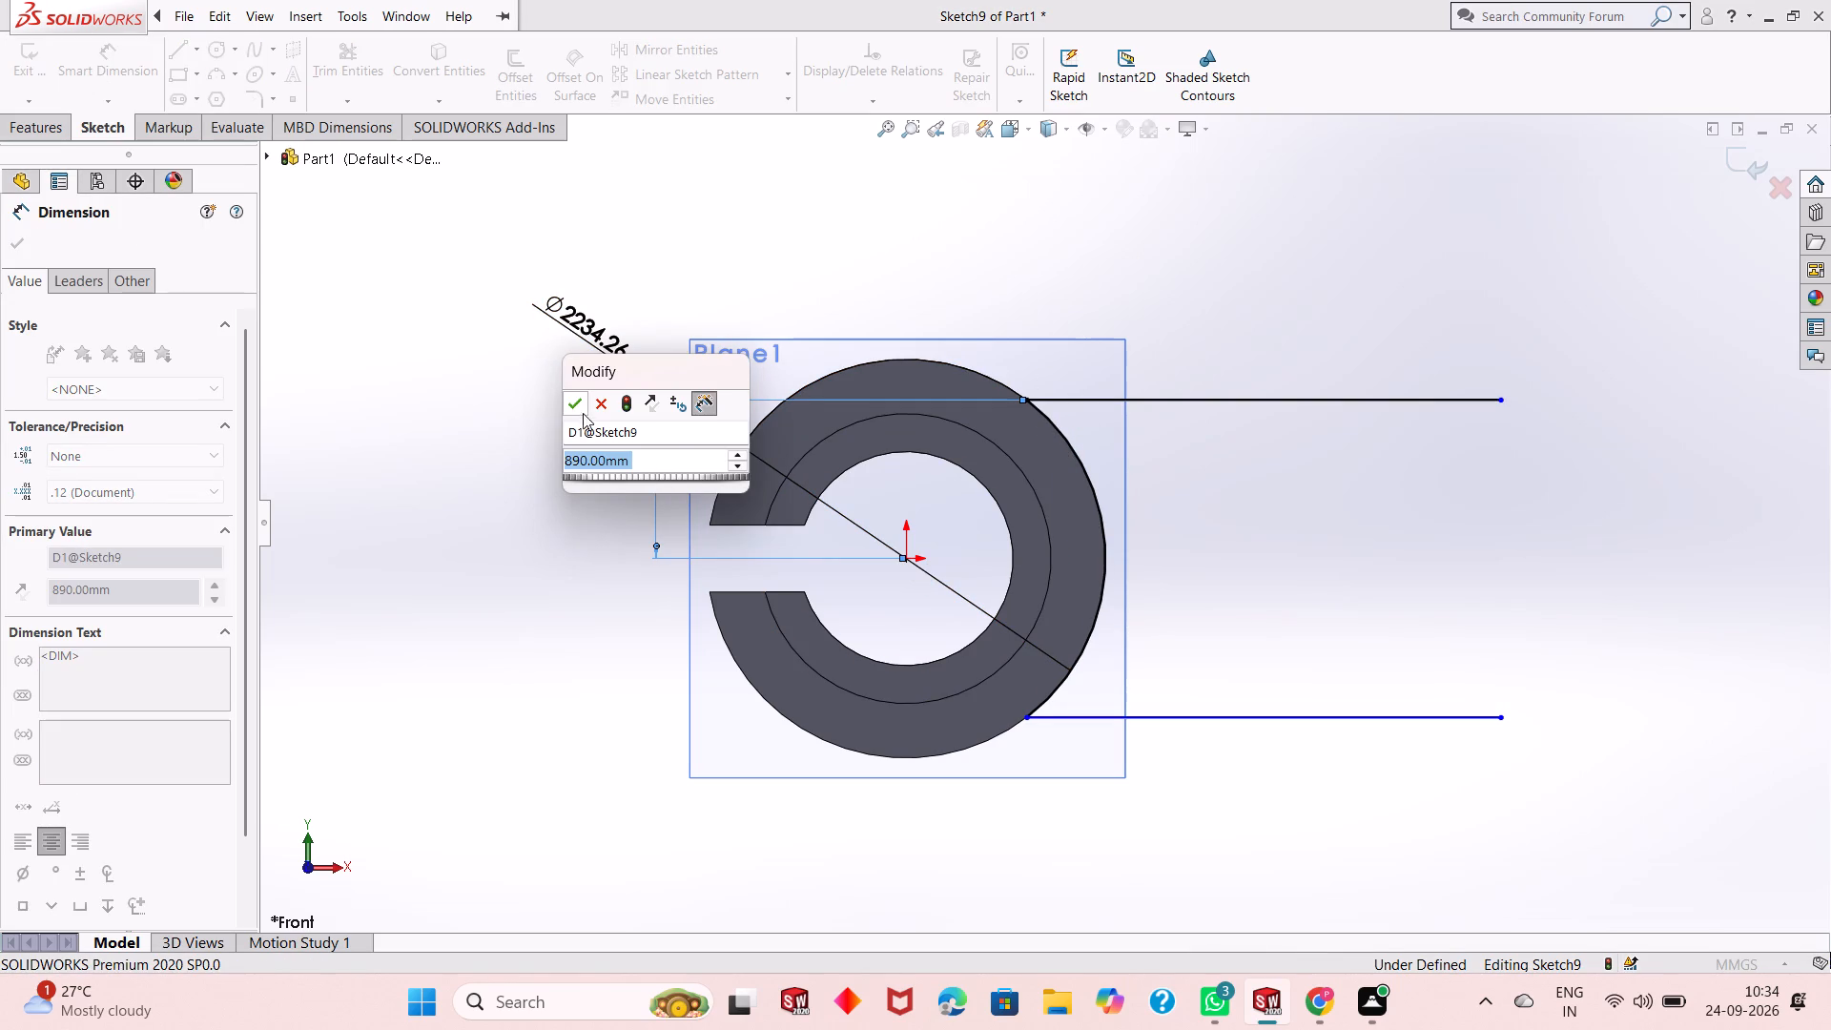
click(576, 405)
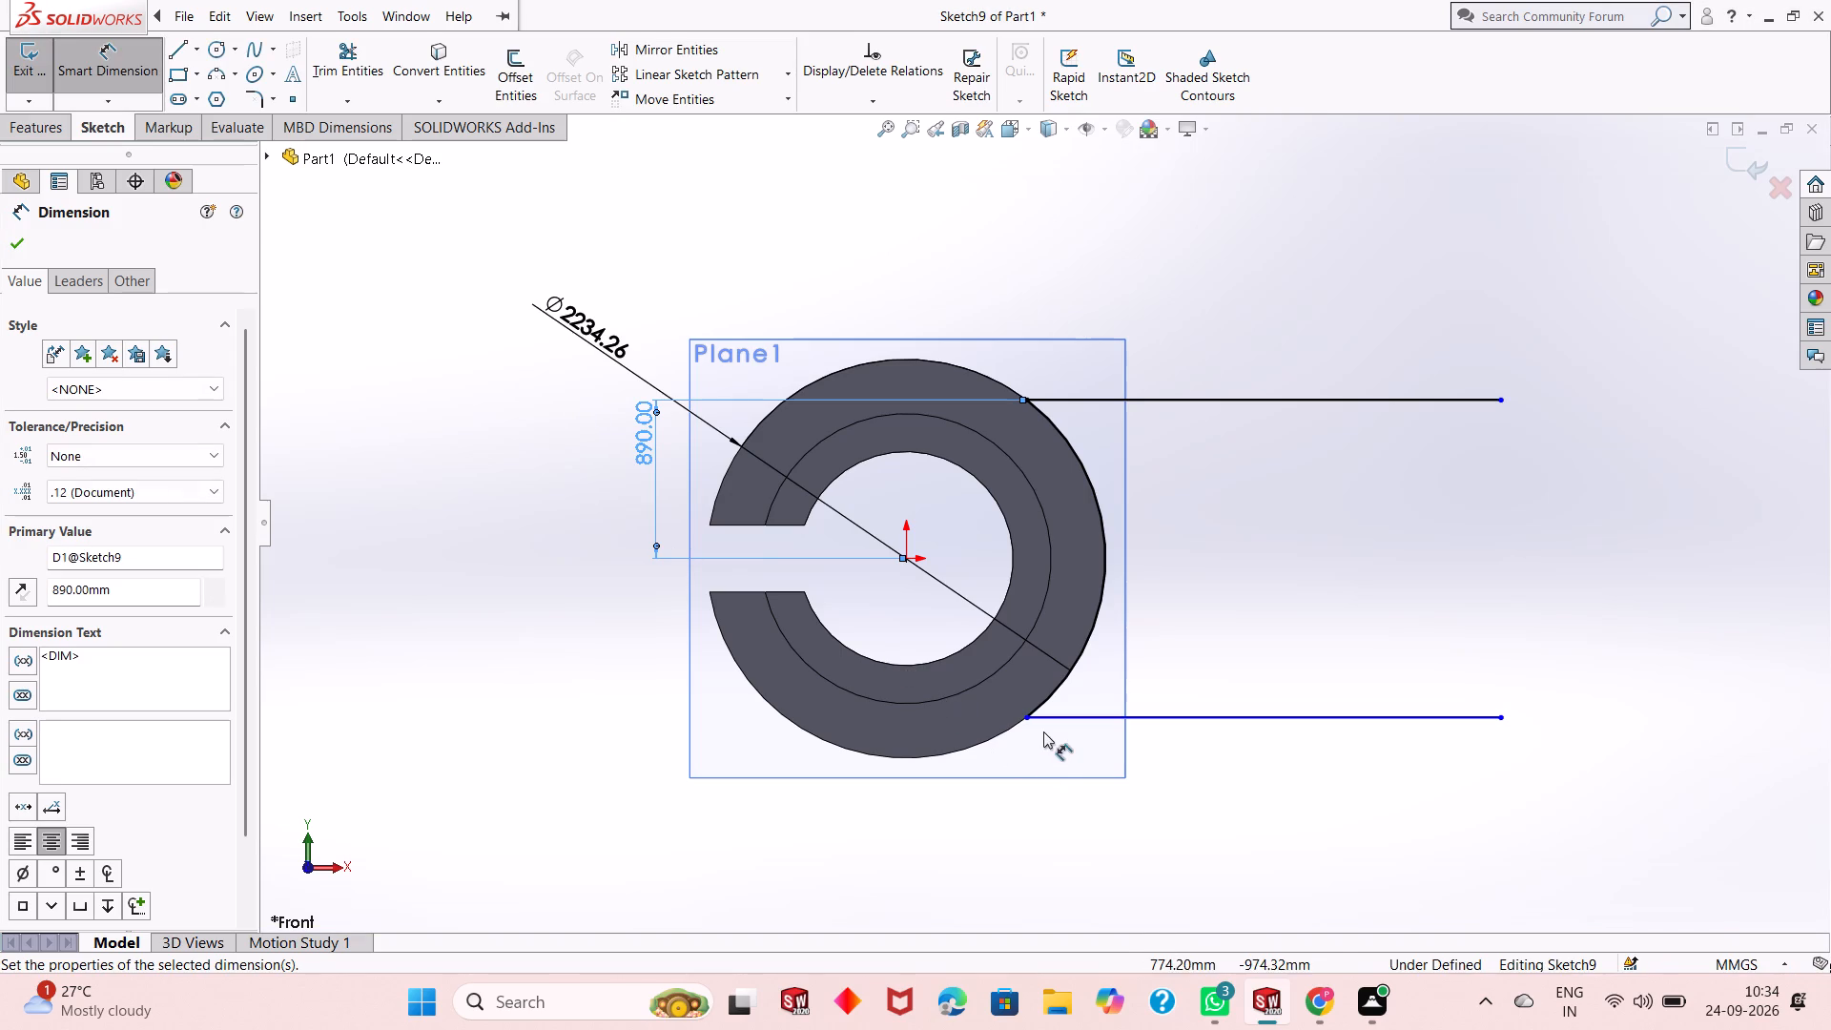
Dimension the vertical distance from the origin to the trimmed lower line as 890 mm.
click(1042, 722)
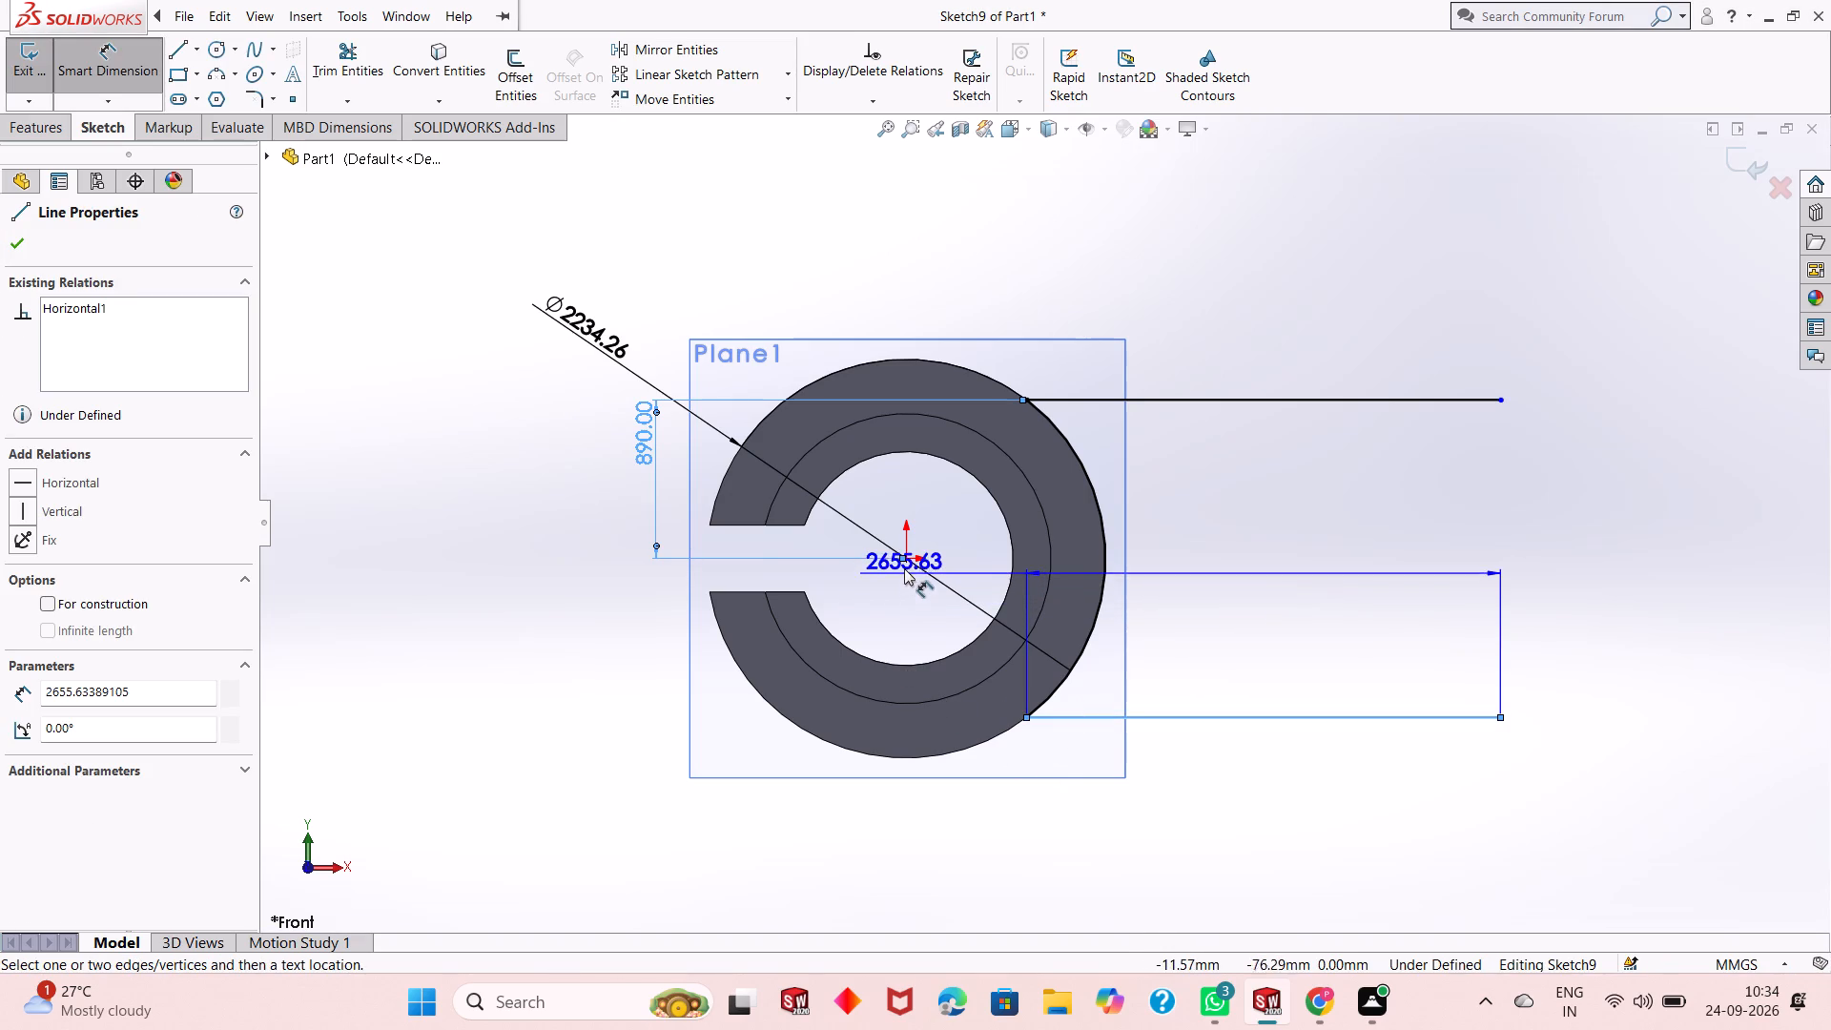
click(909, 560)
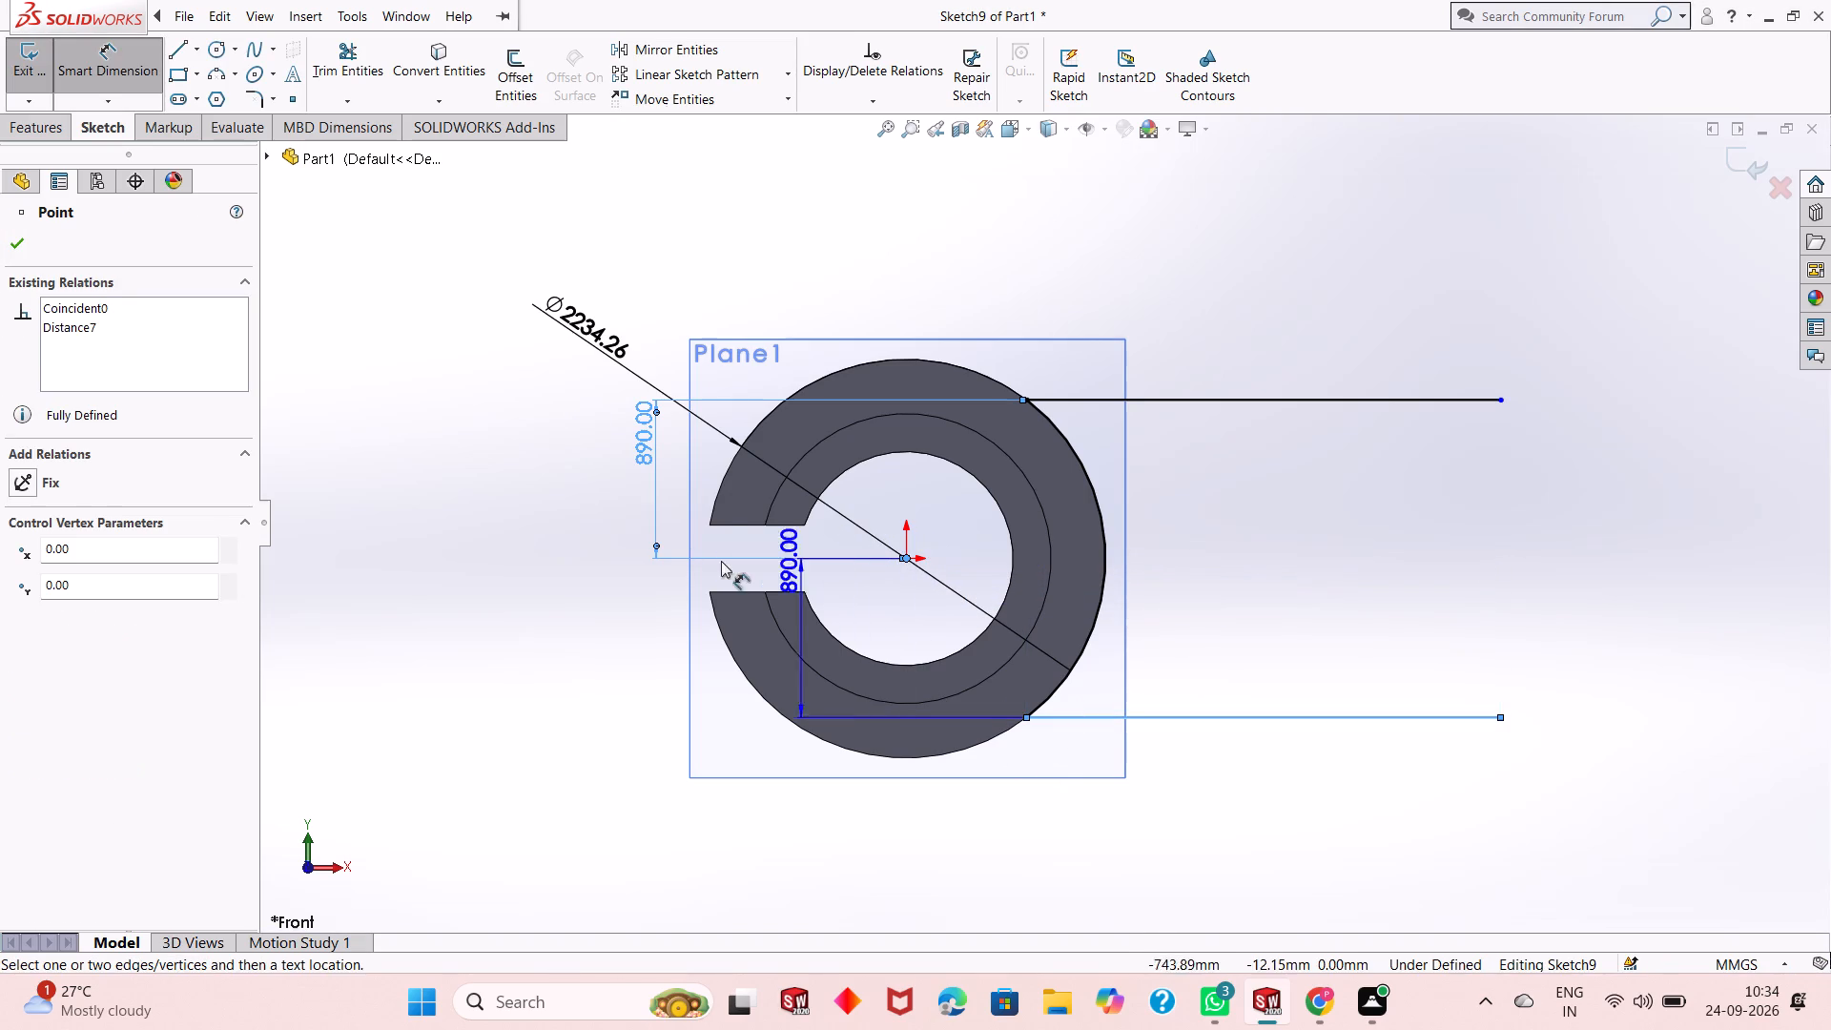
click(525, 563)
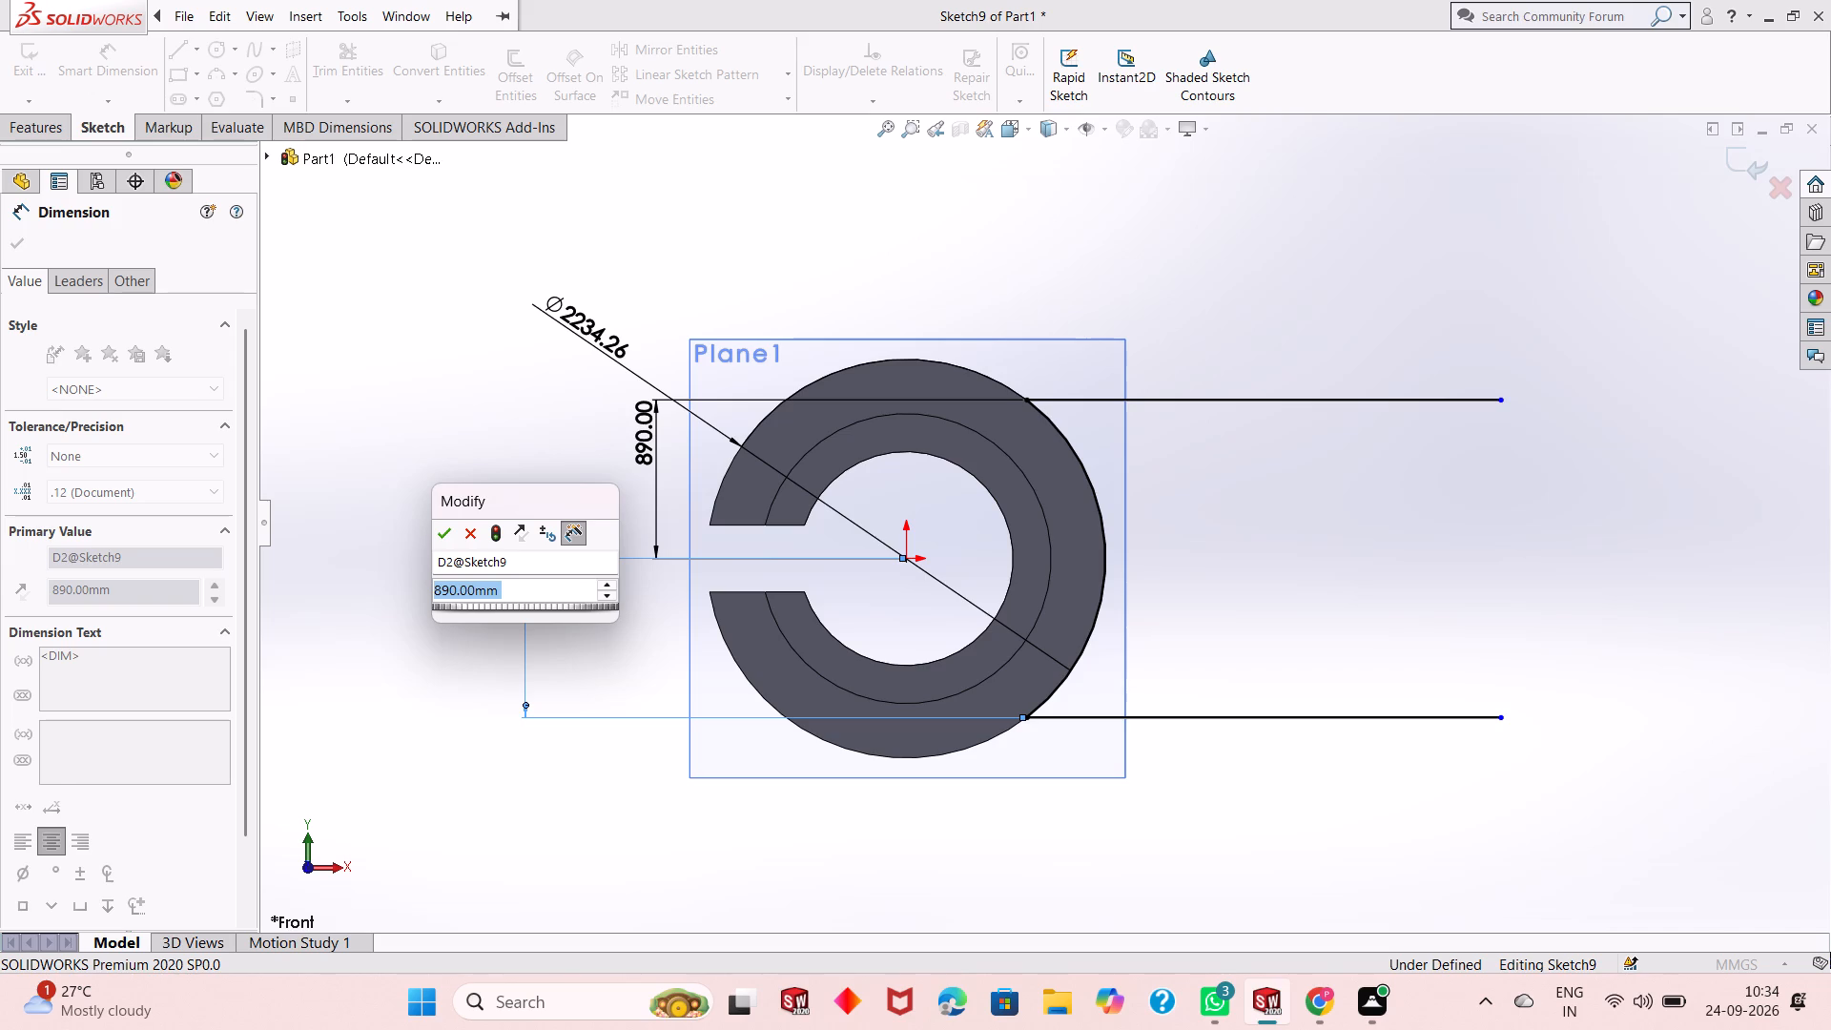
key(Return)
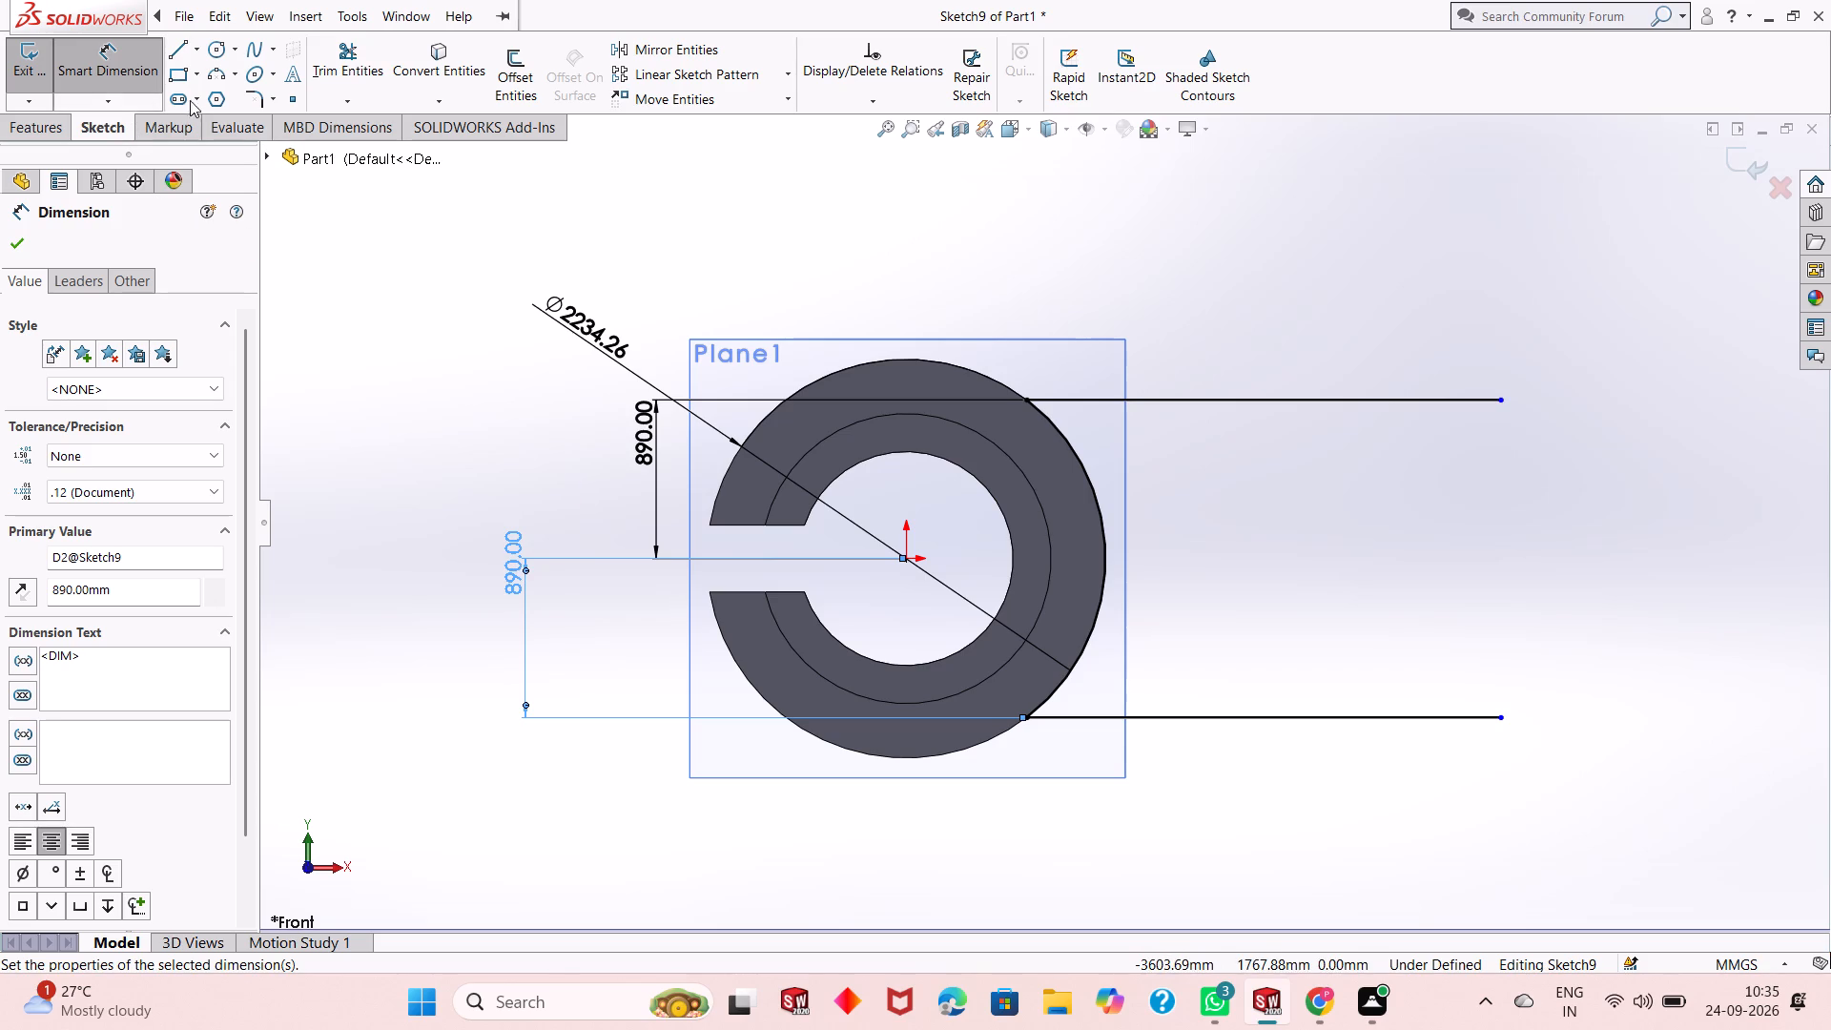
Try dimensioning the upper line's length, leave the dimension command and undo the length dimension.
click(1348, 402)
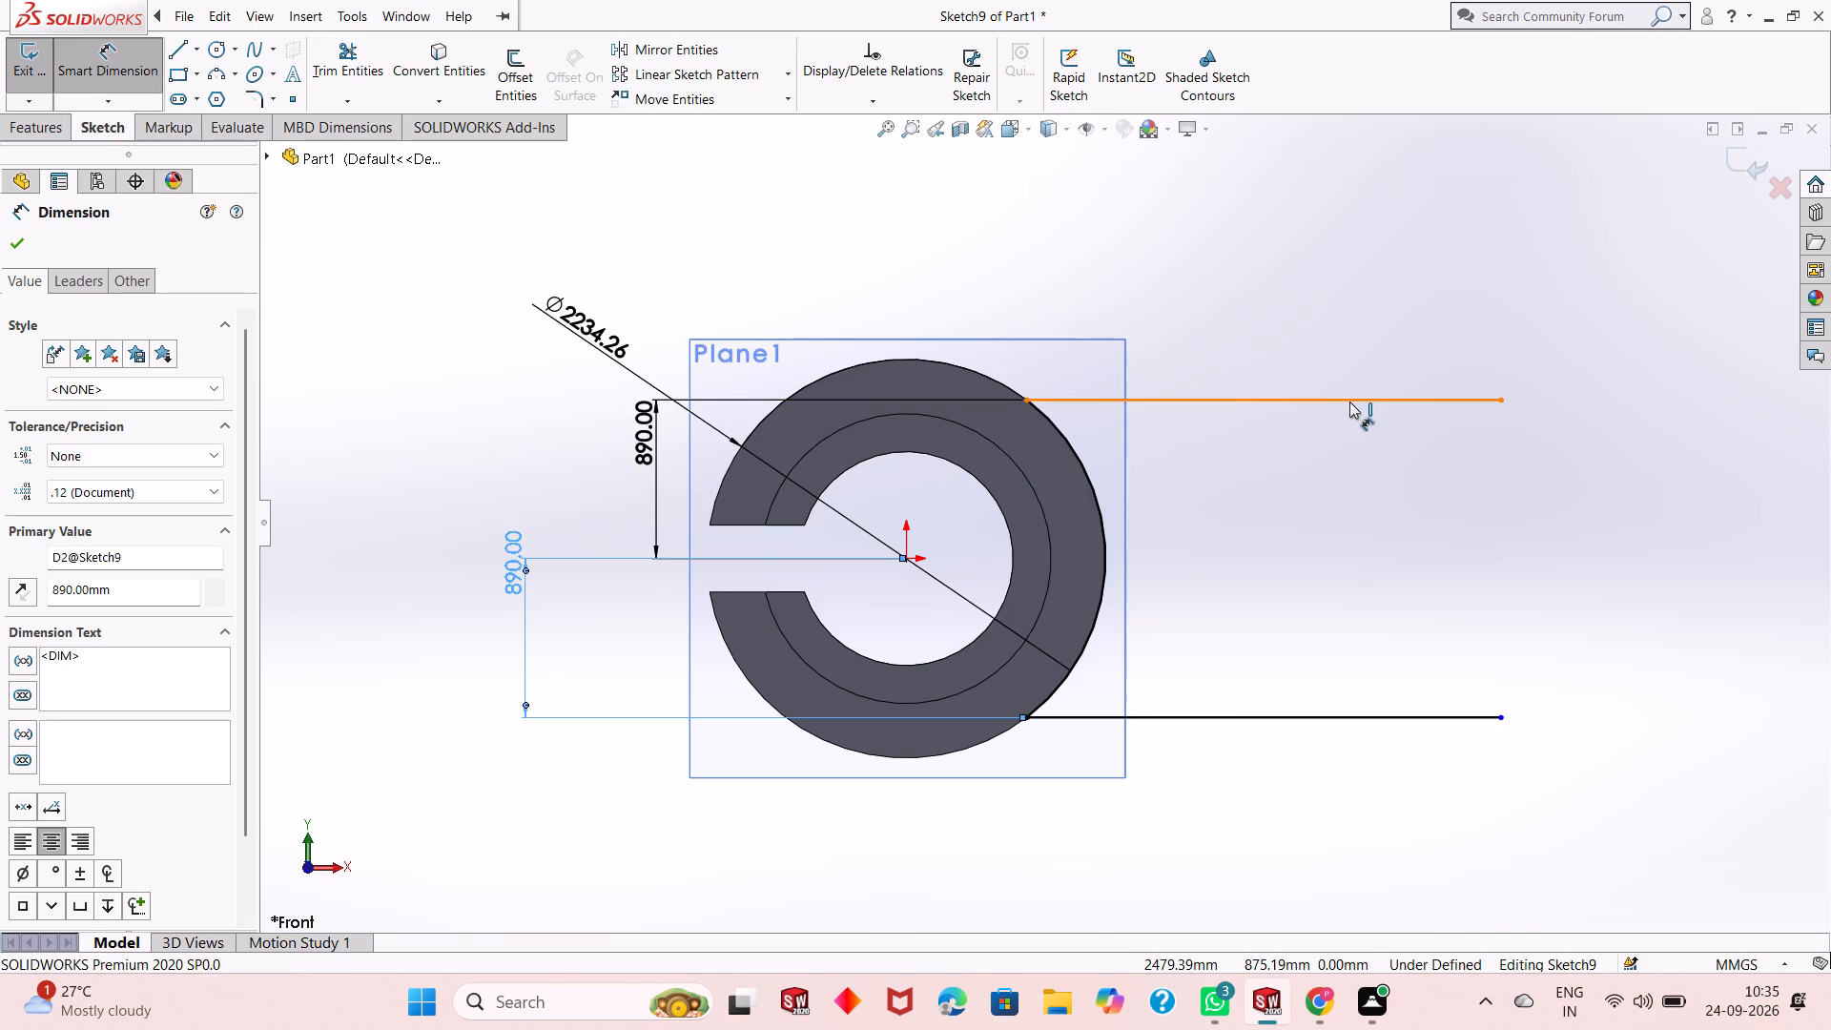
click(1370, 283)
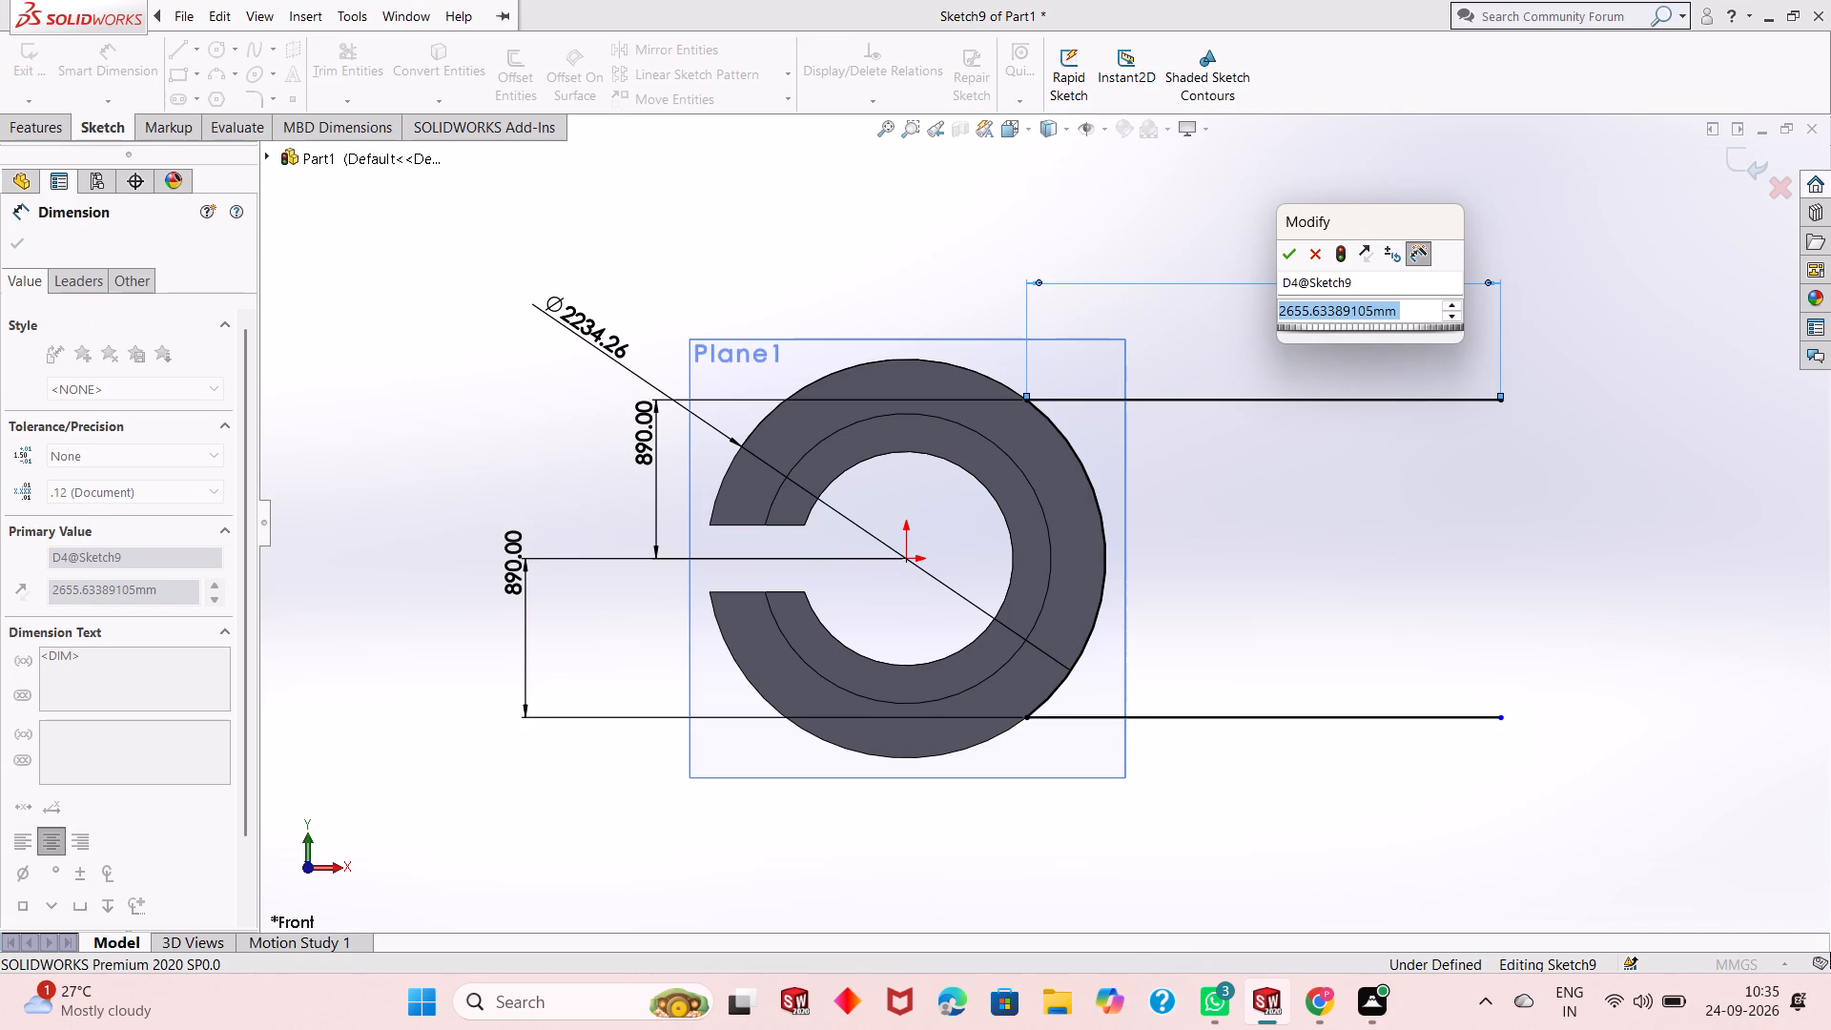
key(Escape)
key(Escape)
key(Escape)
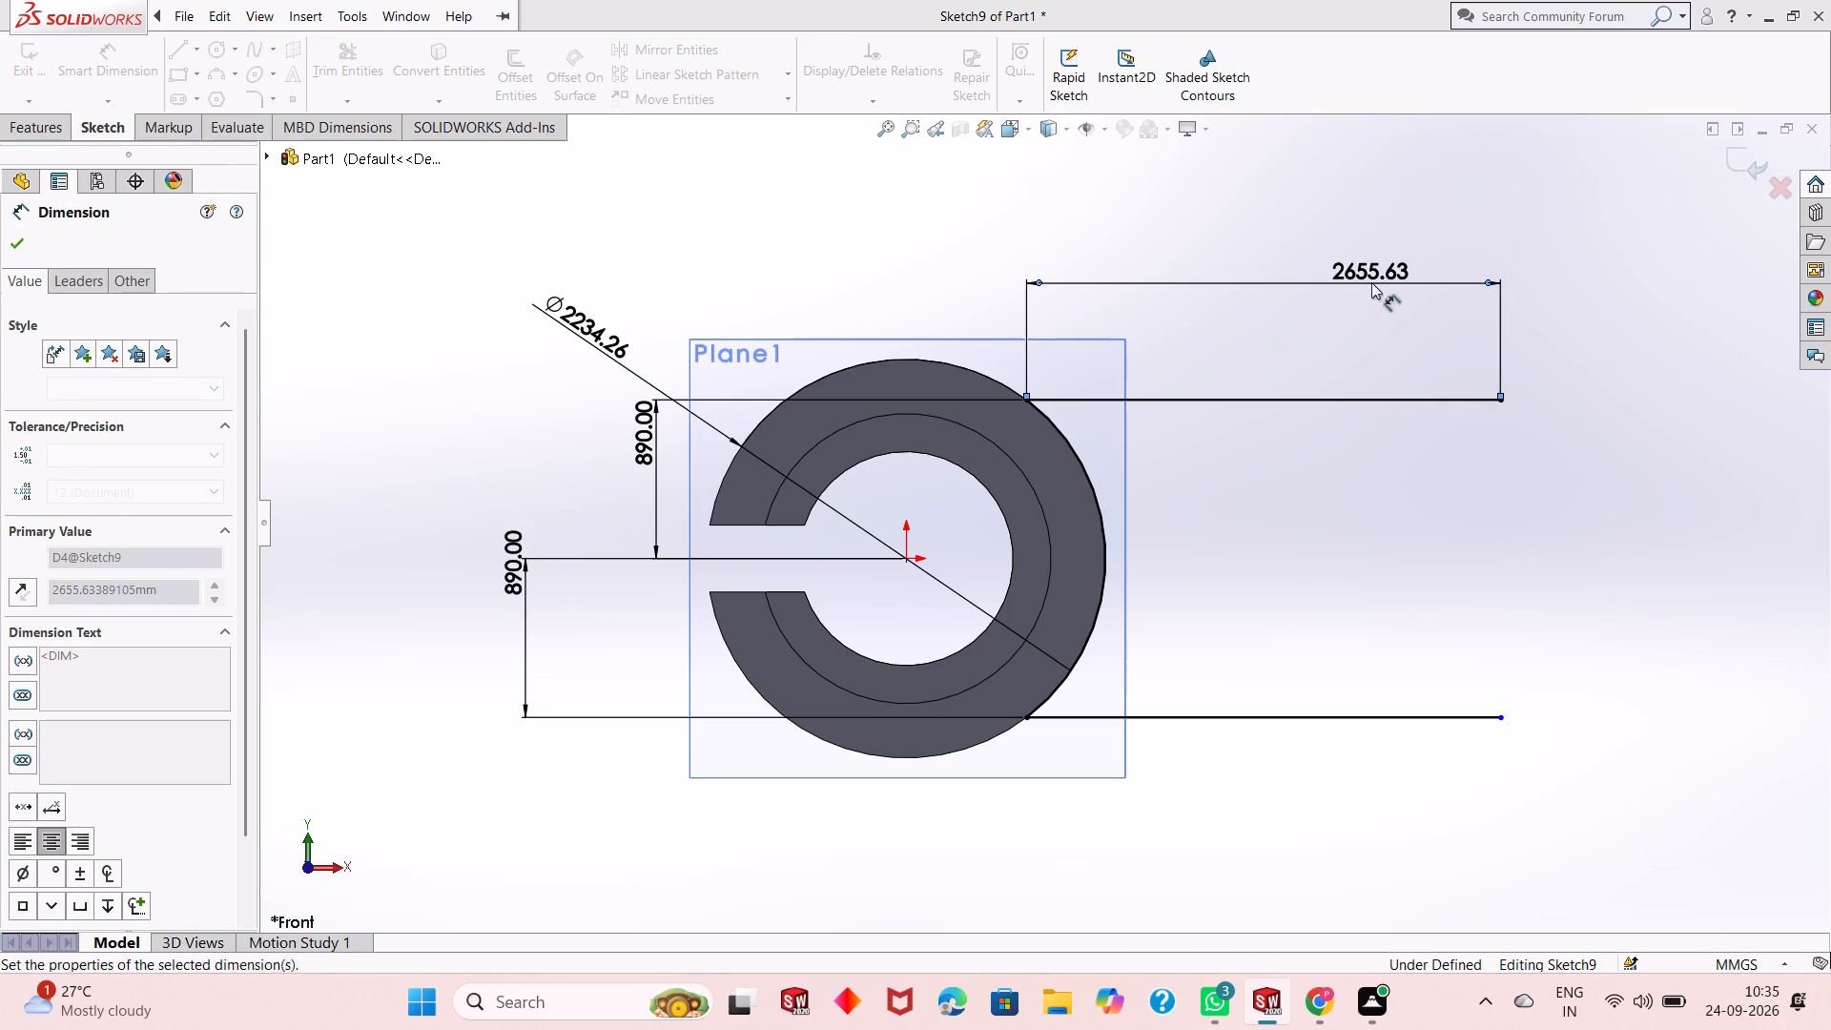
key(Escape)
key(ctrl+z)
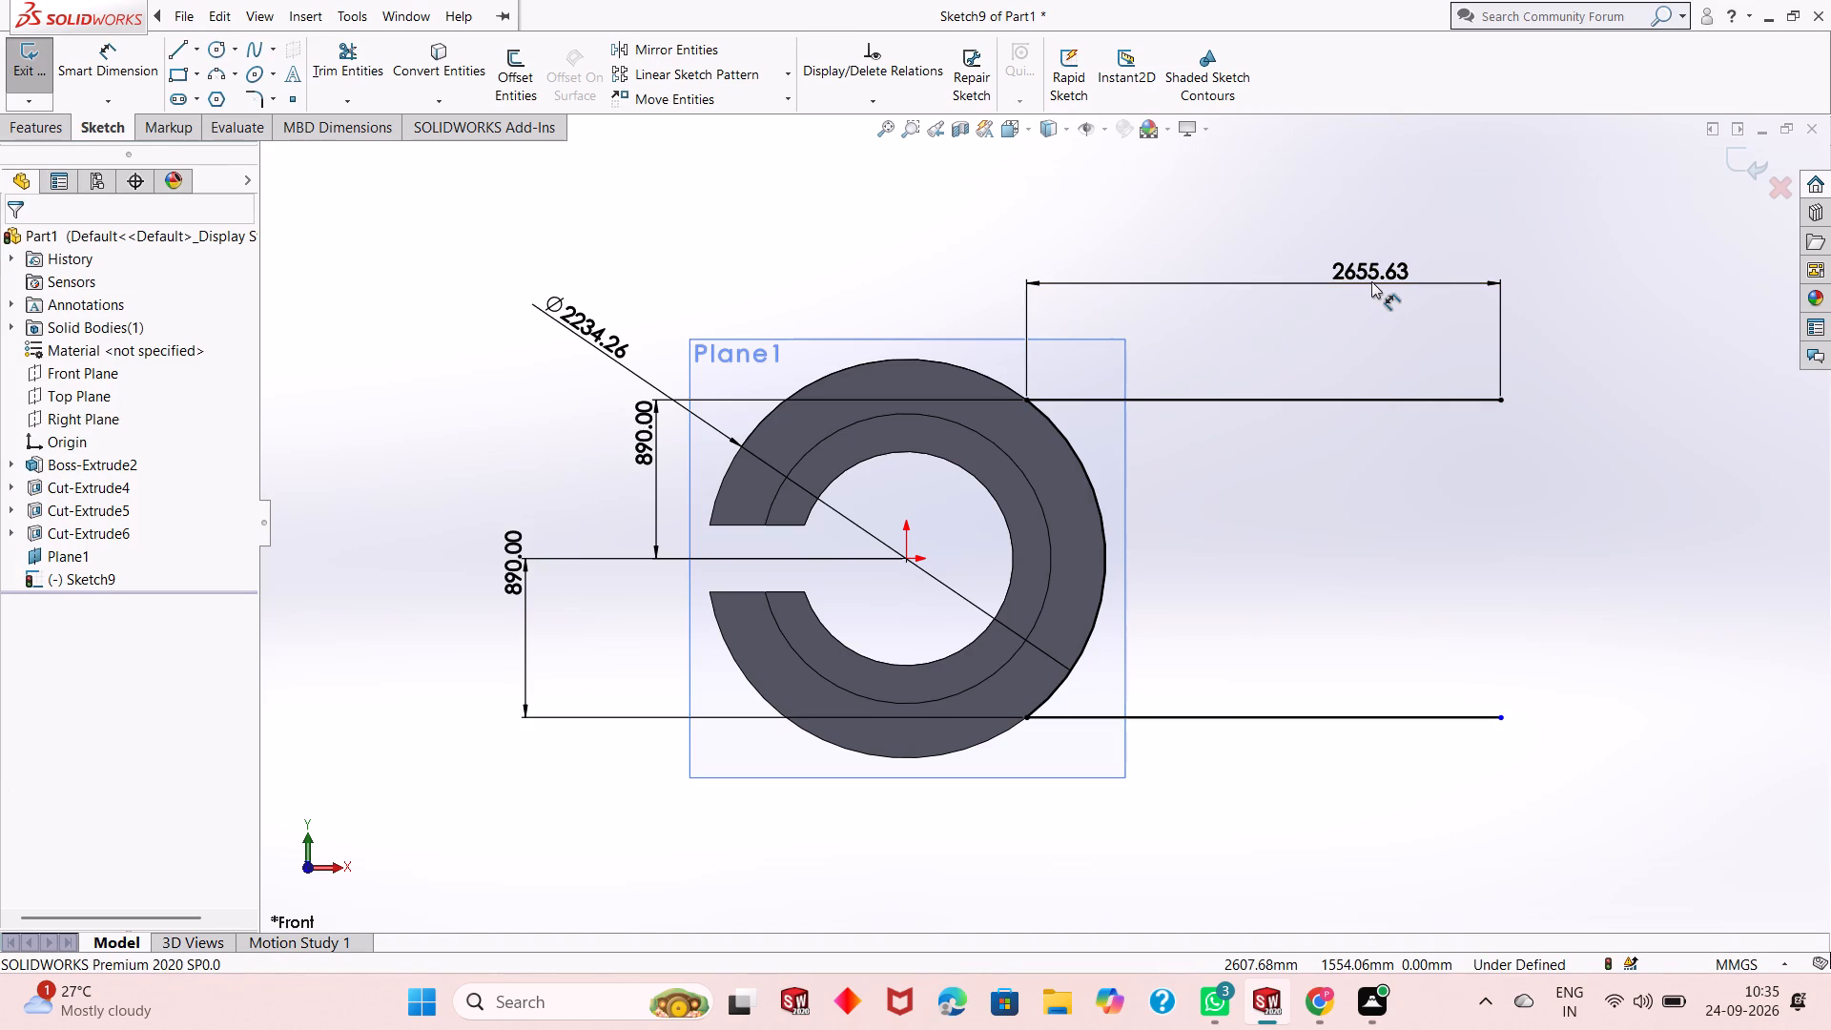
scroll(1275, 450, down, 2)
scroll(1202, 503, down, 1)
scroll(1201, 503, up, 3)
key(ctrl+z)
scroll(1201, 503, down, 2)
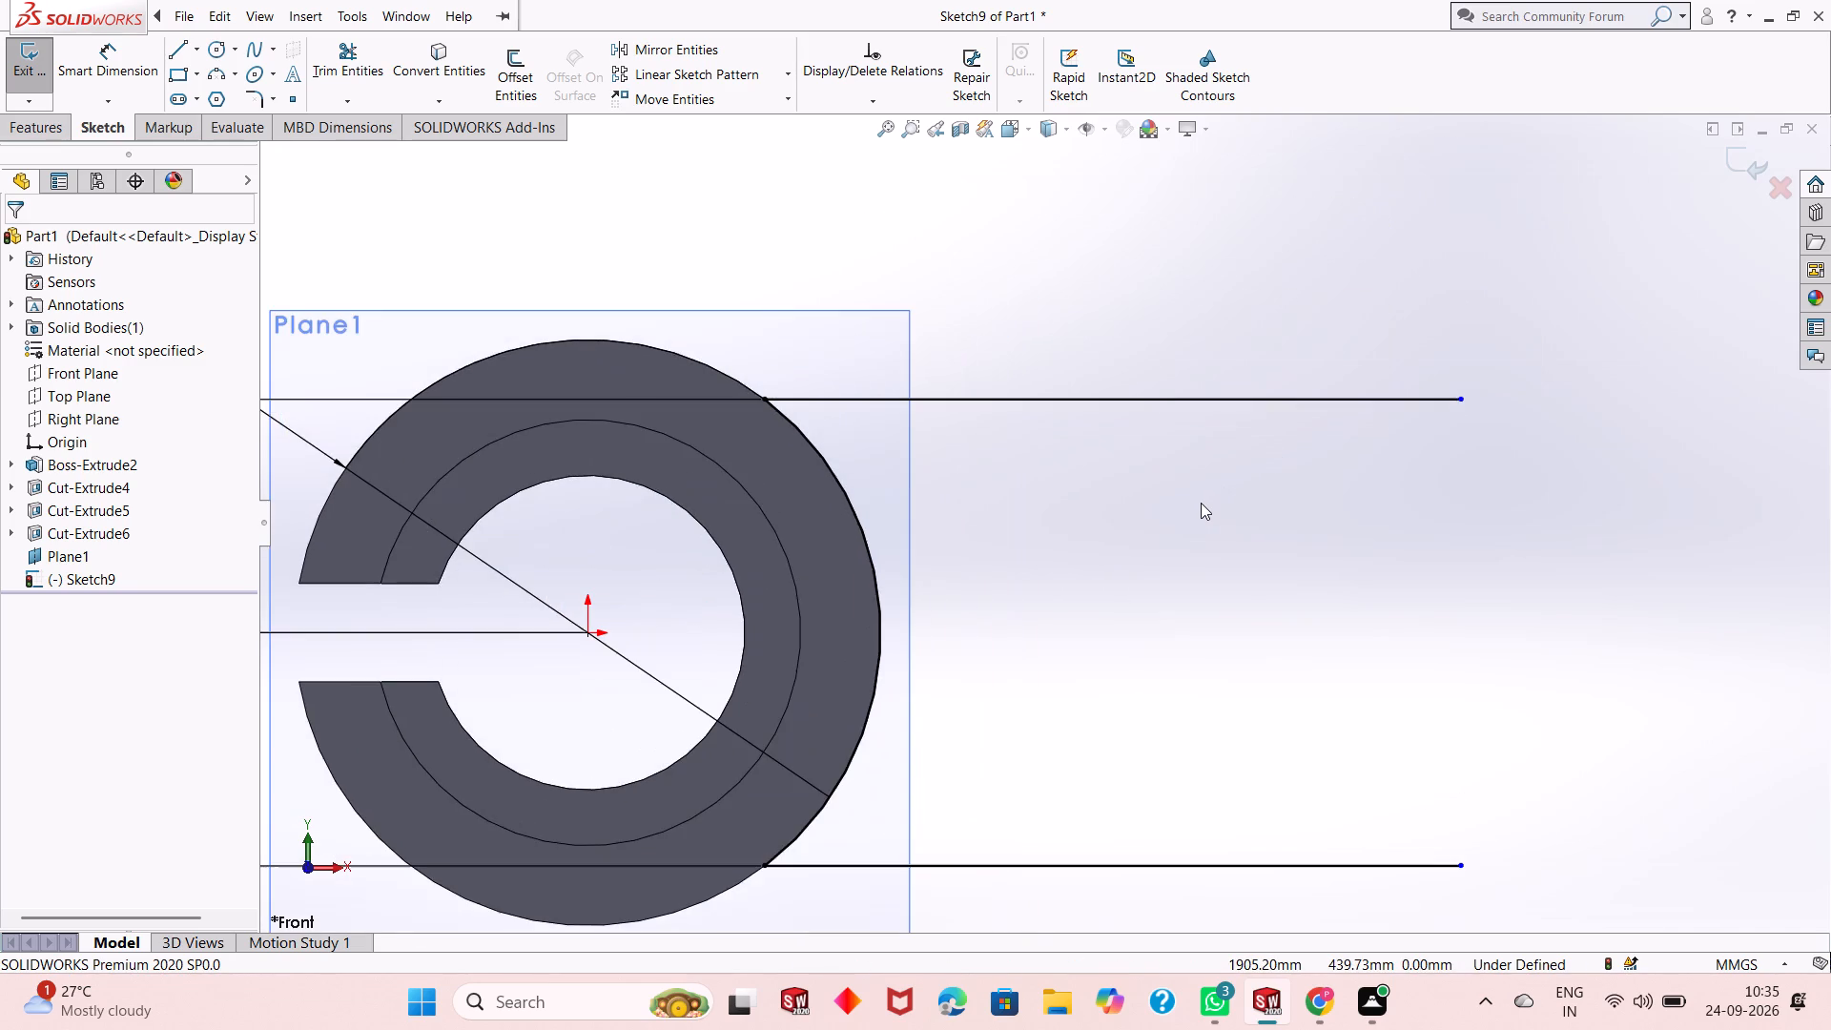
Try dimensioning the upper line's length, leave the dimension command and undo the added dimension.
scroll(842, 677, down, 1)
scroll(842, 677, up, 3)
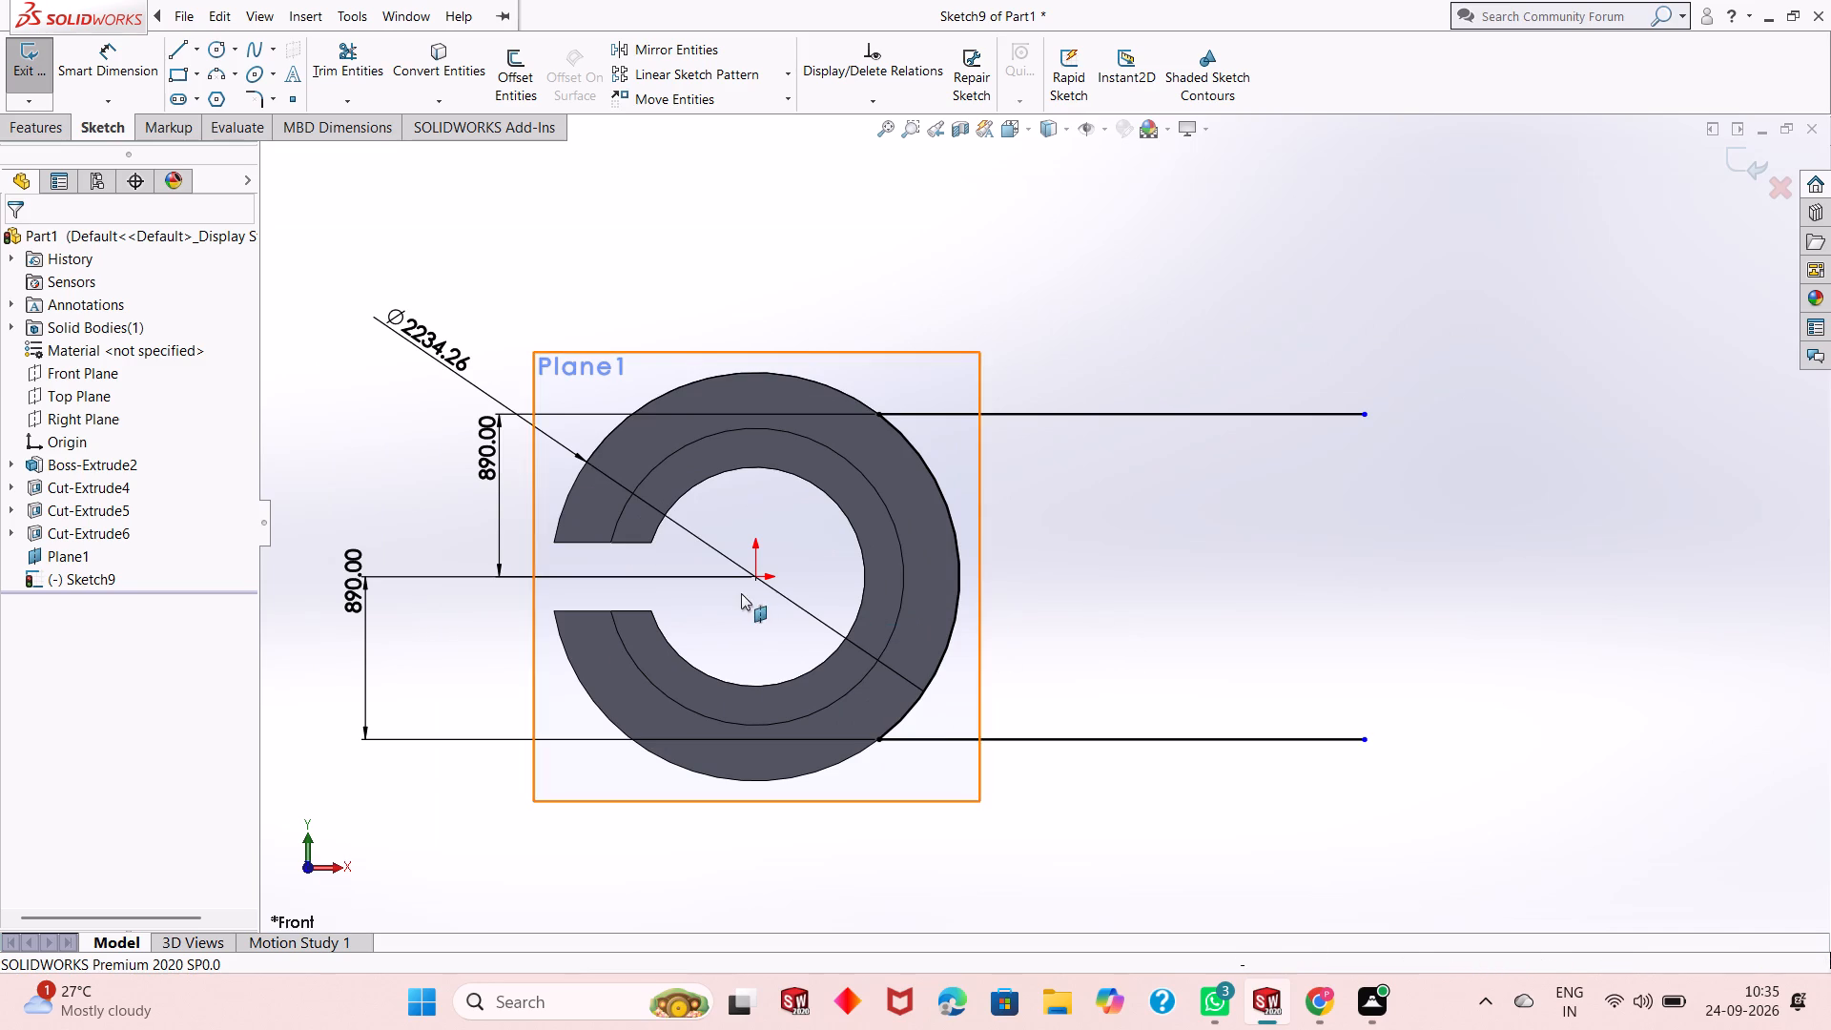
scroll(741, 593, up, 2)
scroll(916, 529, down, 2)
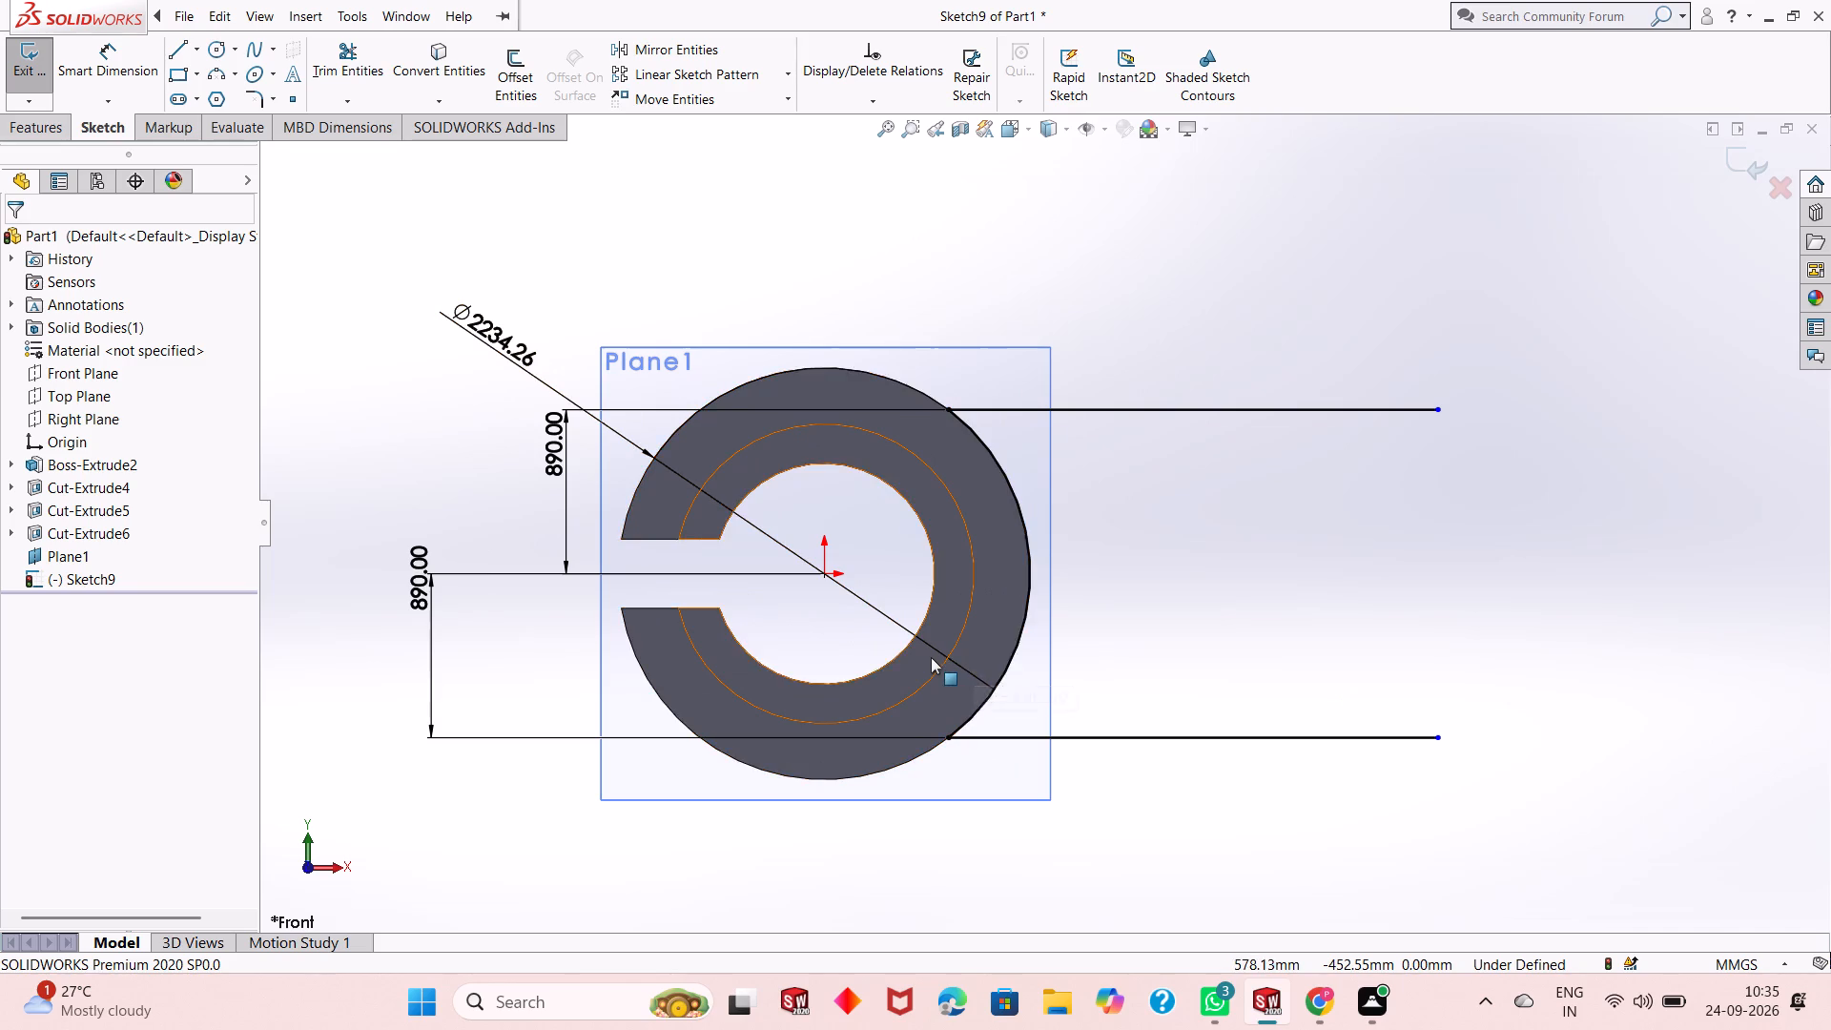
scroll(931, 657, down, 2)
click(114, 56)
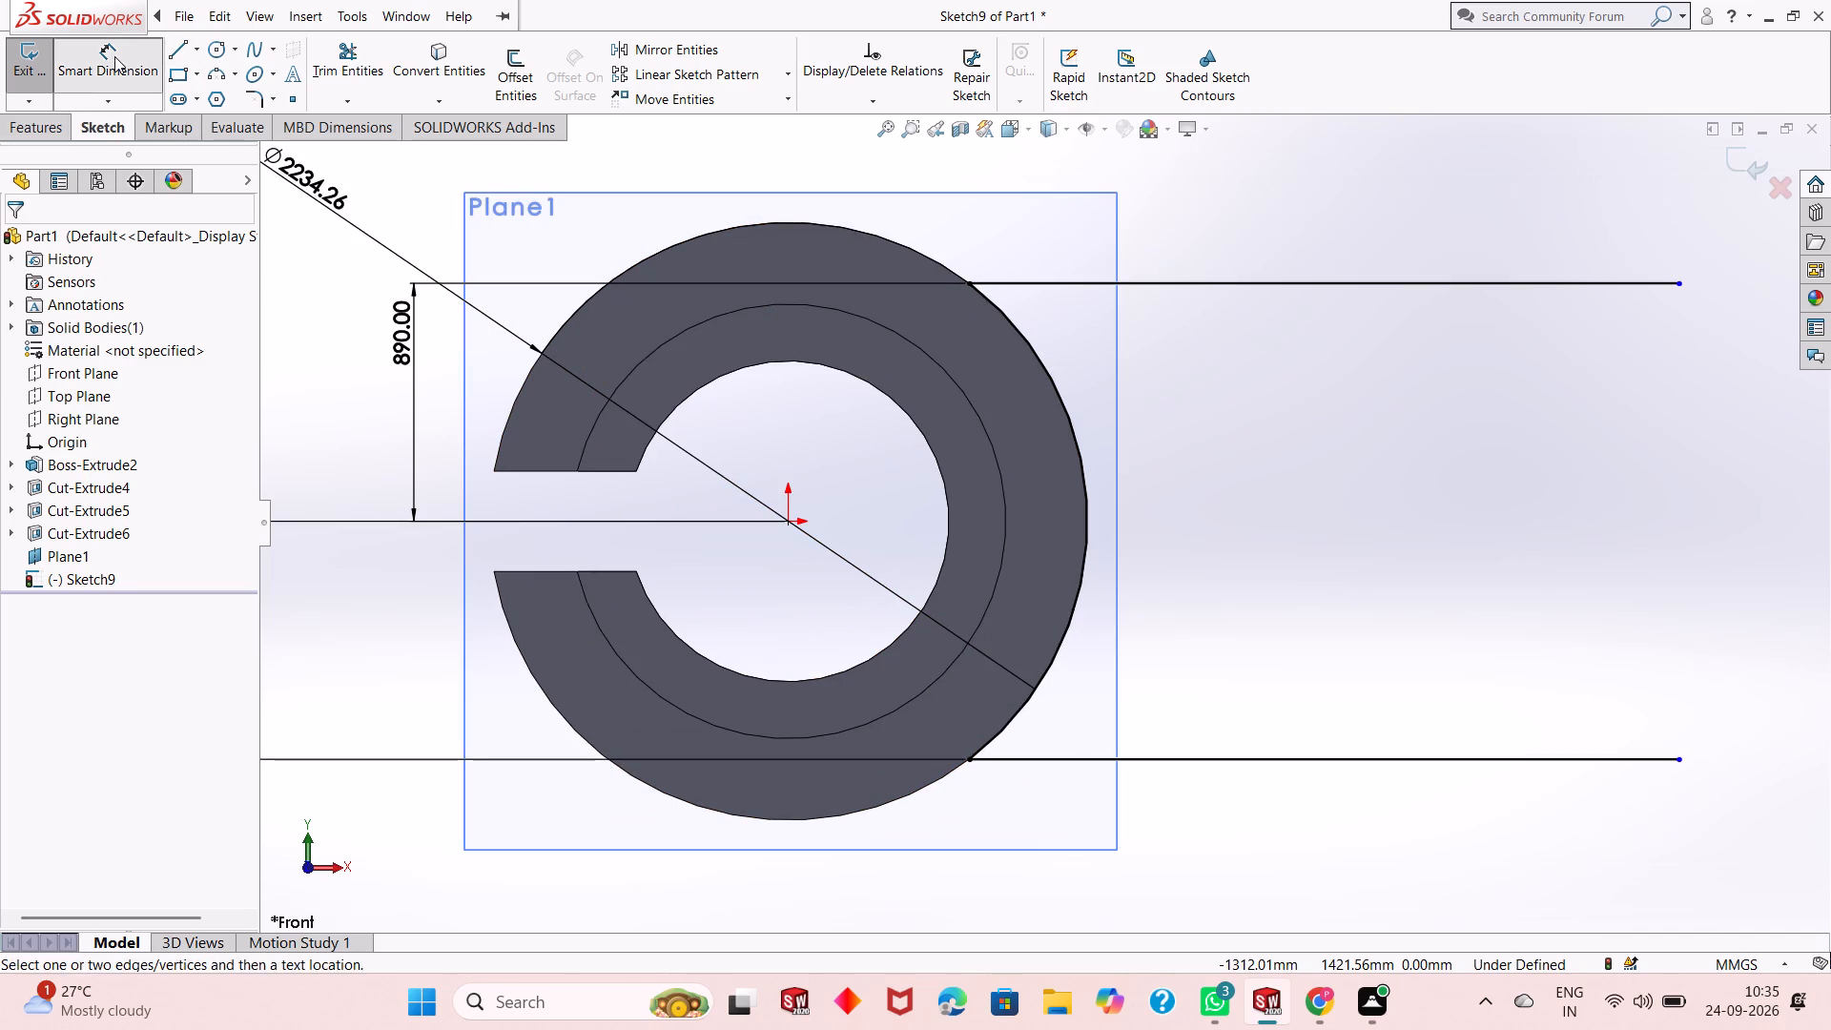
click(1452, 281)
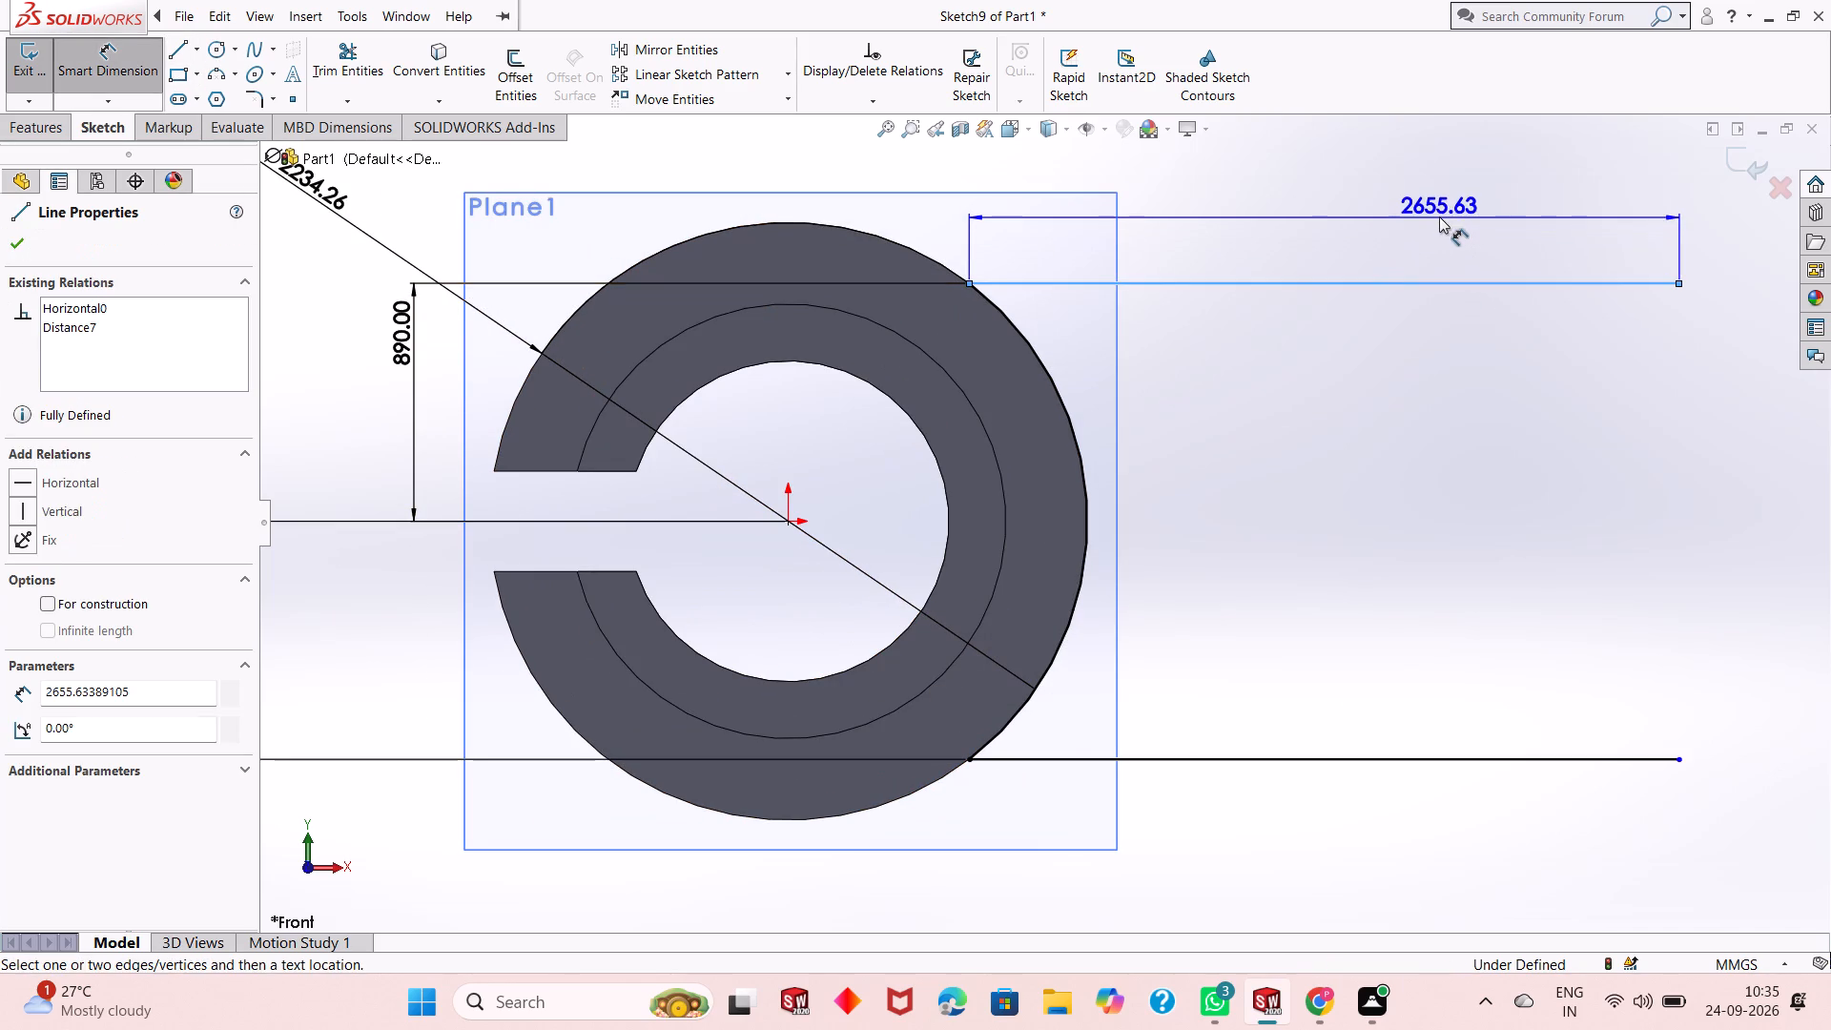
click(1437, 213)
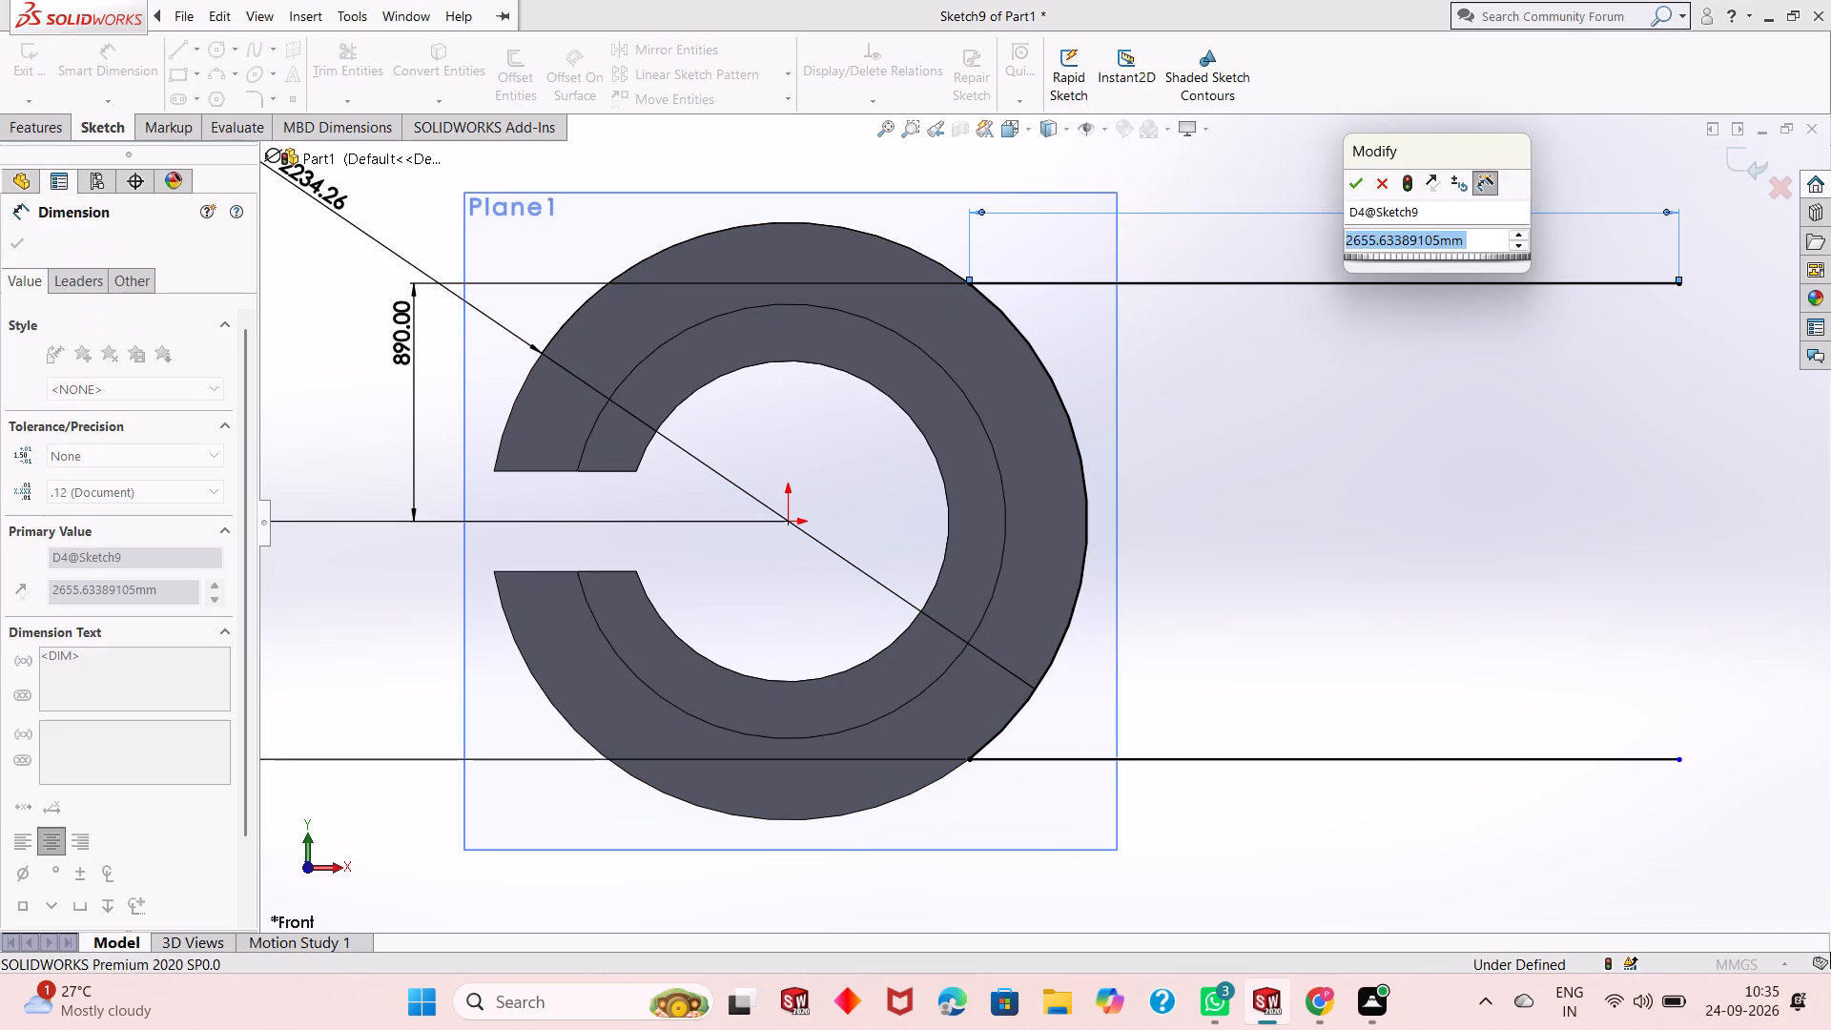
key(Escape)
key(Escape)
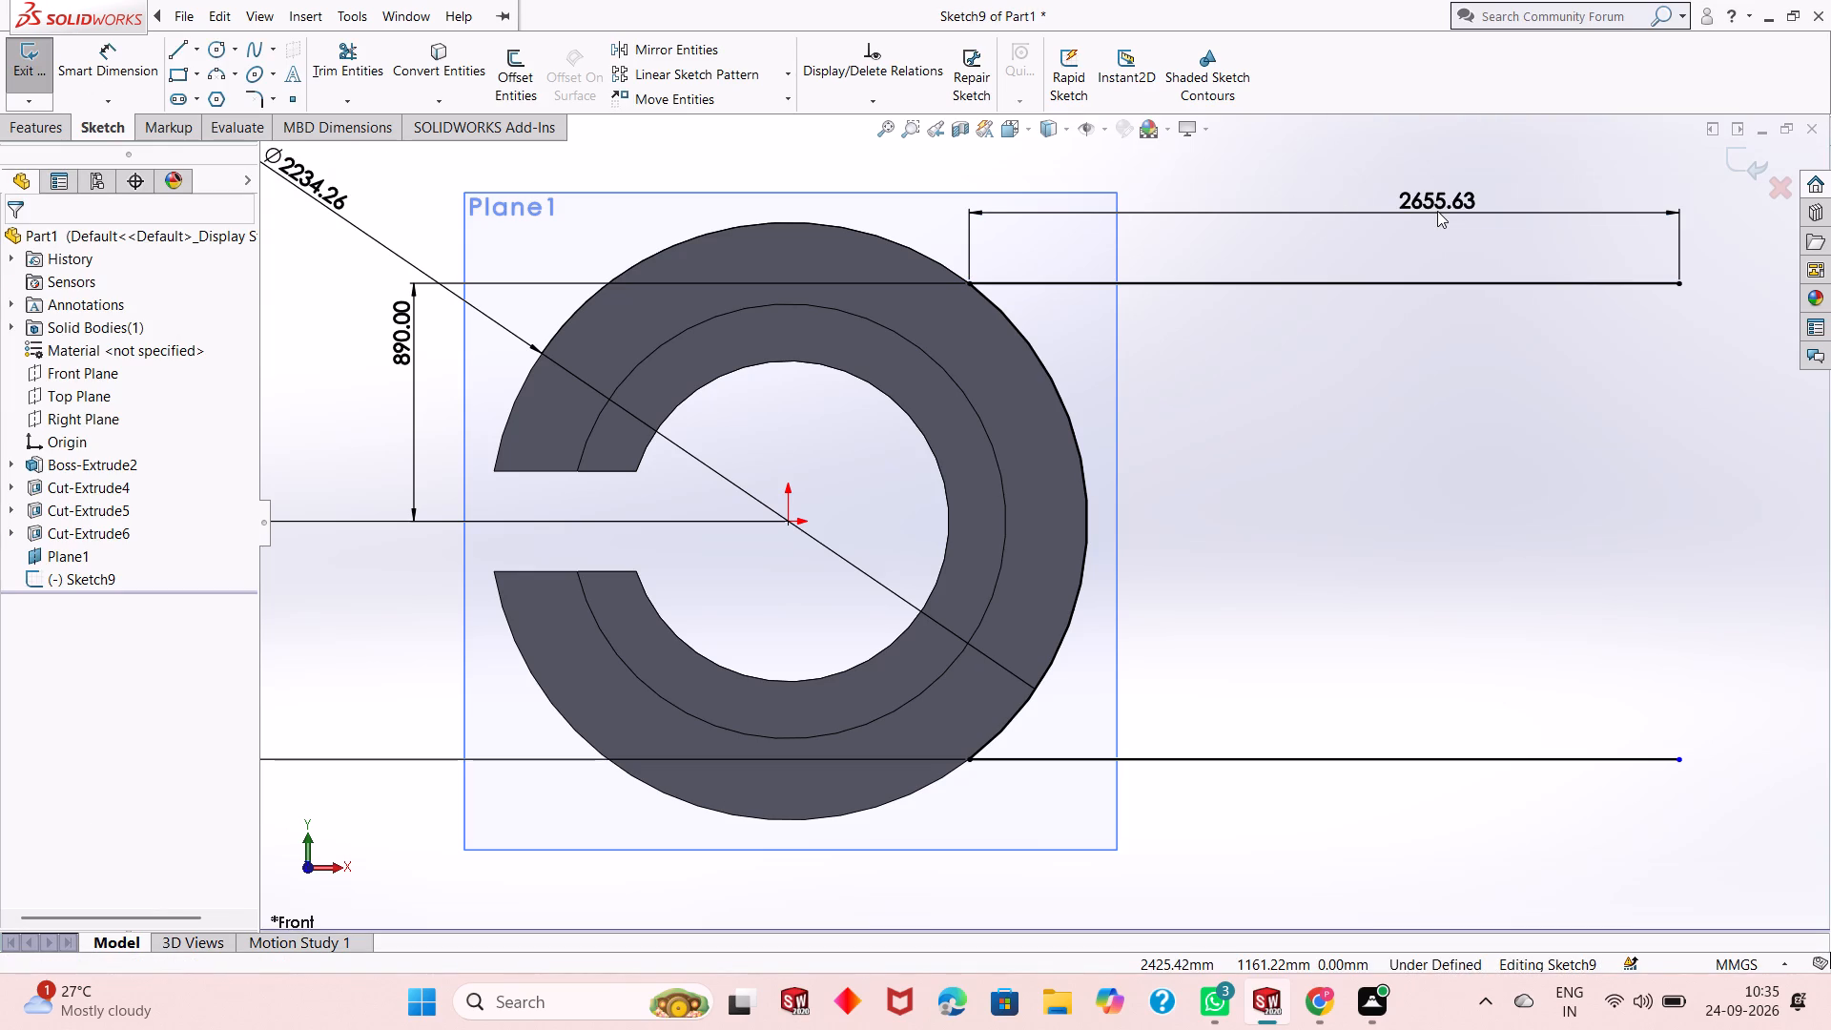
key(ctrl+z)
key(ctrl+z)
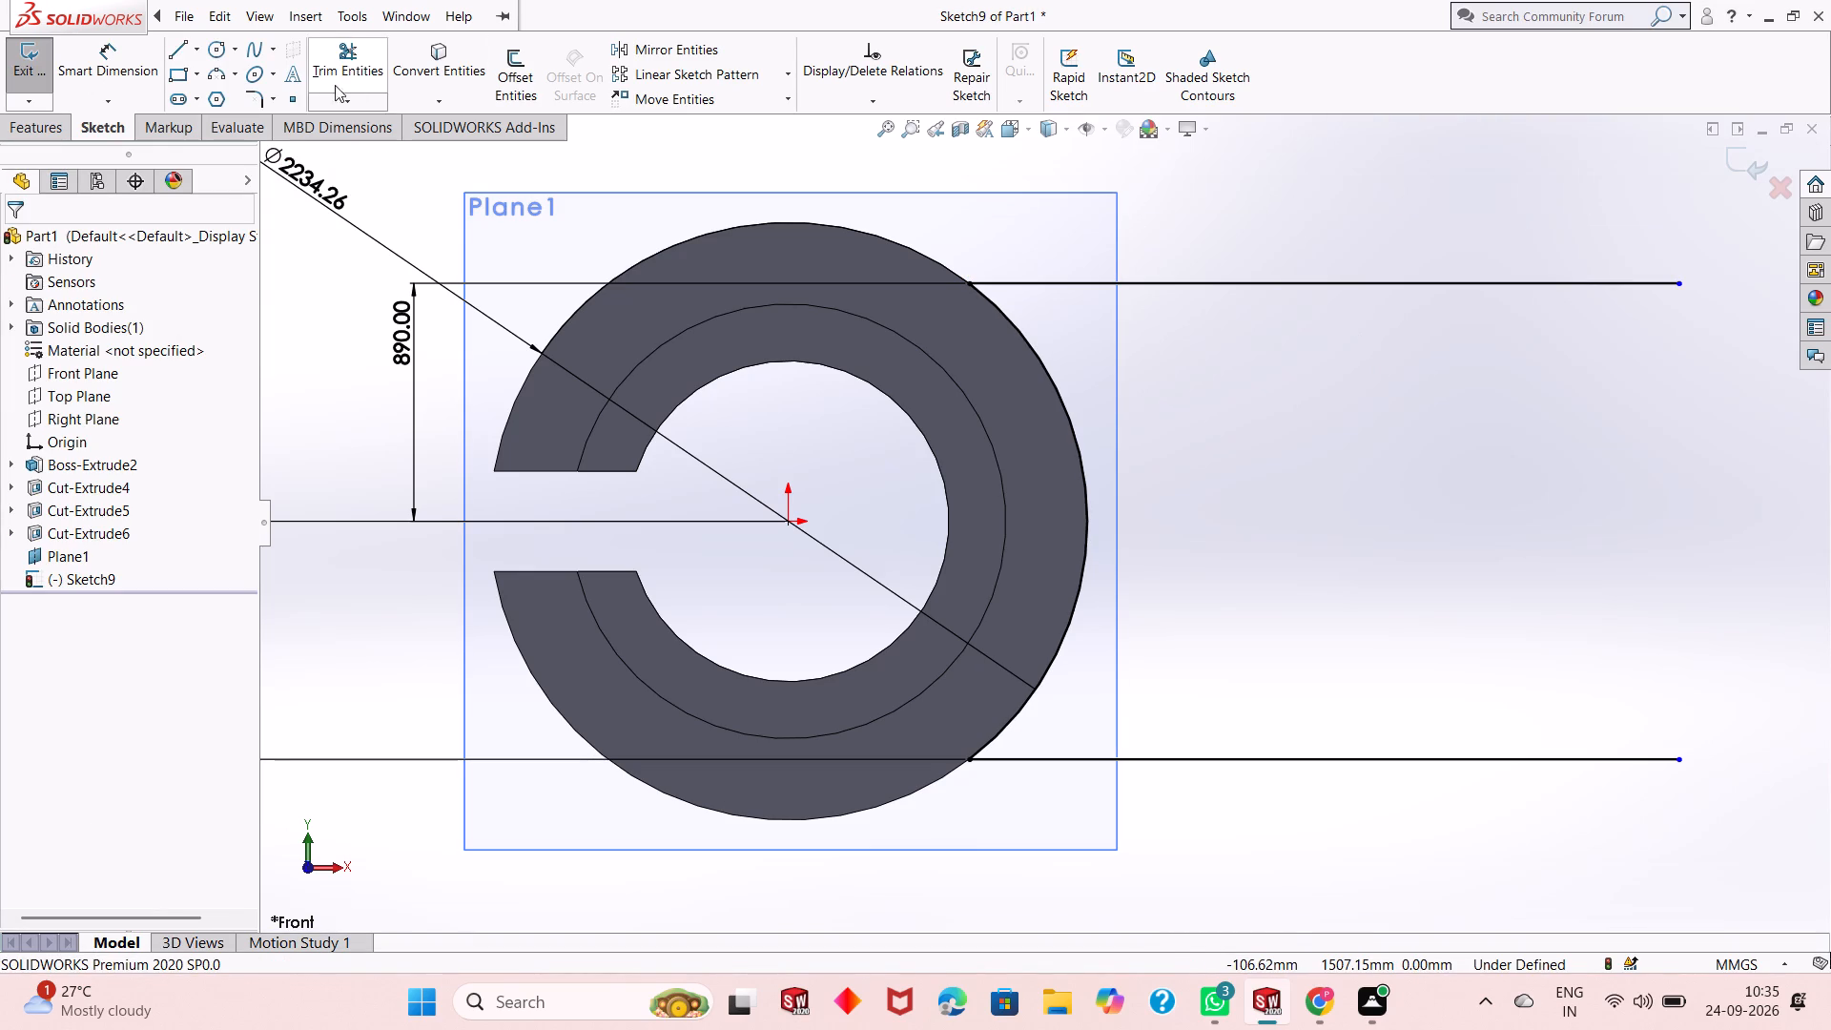
Close the profile with a vertical line about 1780 mm long joining the free outer ends of the upper and lower lines.
click(173, 51)
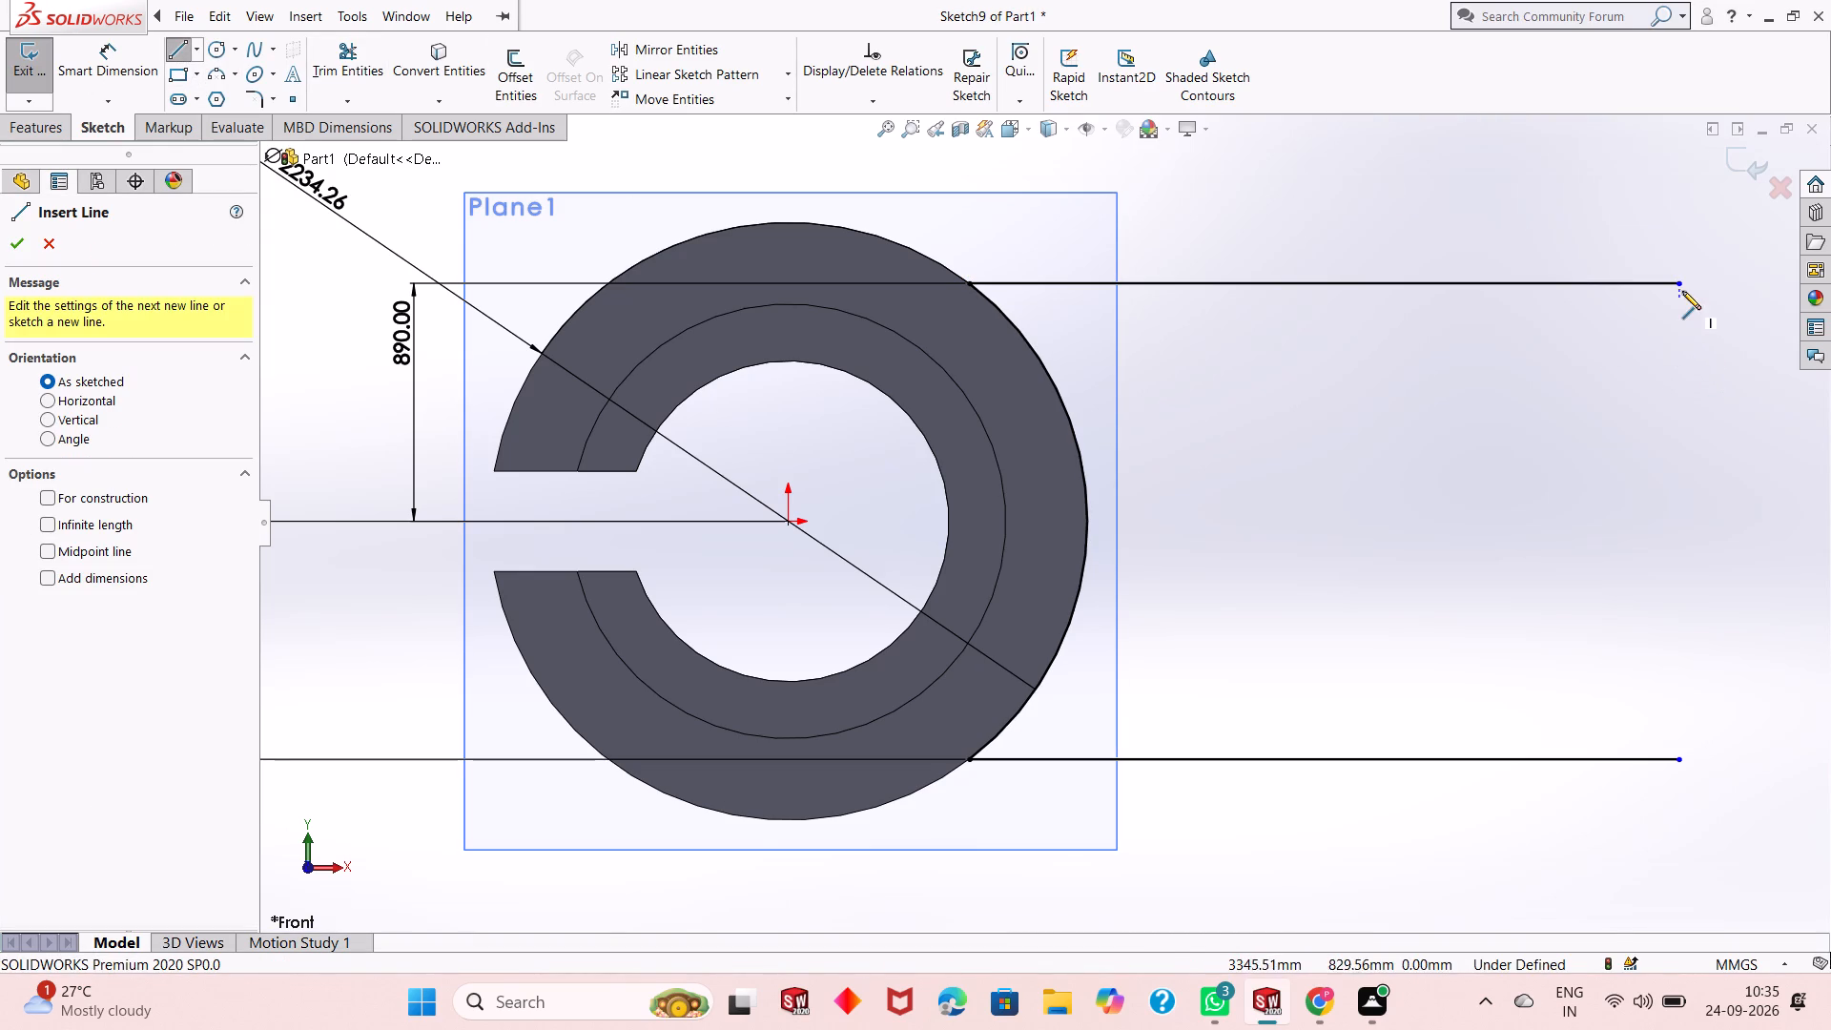
click(1680, 286)
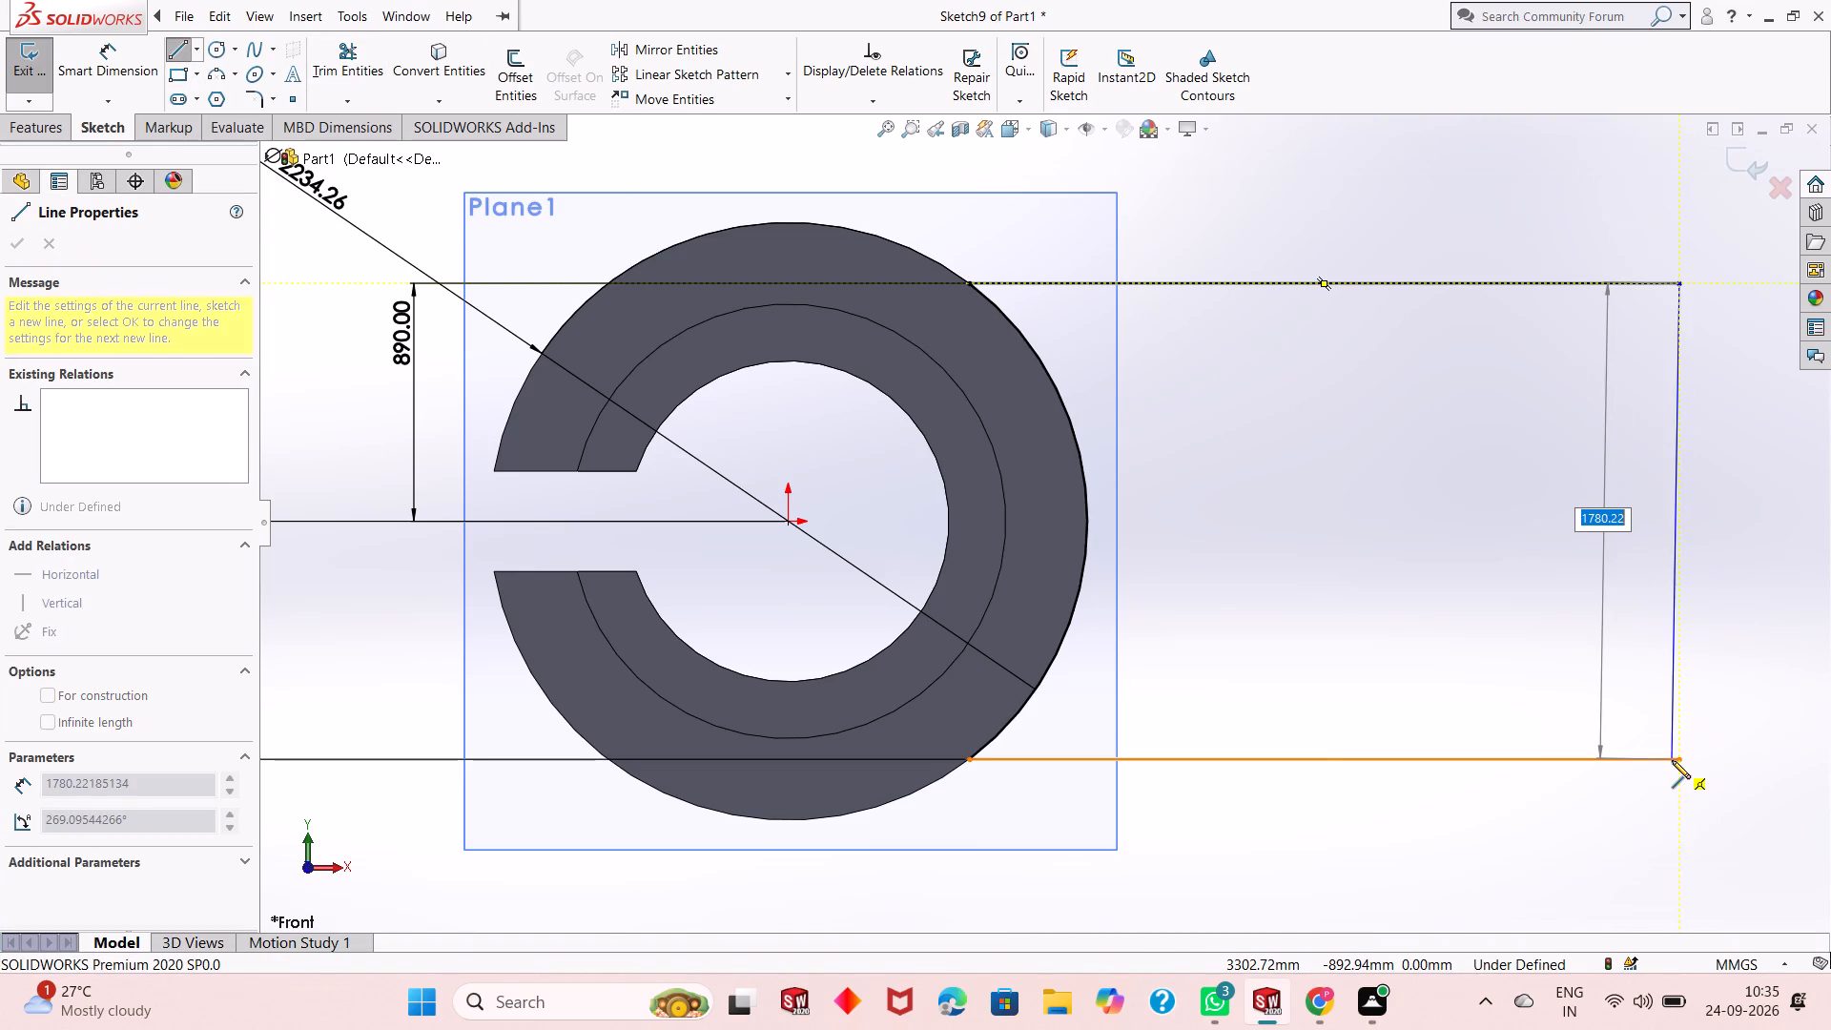
click(1681, 761)
right_click(1596, 560)
click(1608, 573)
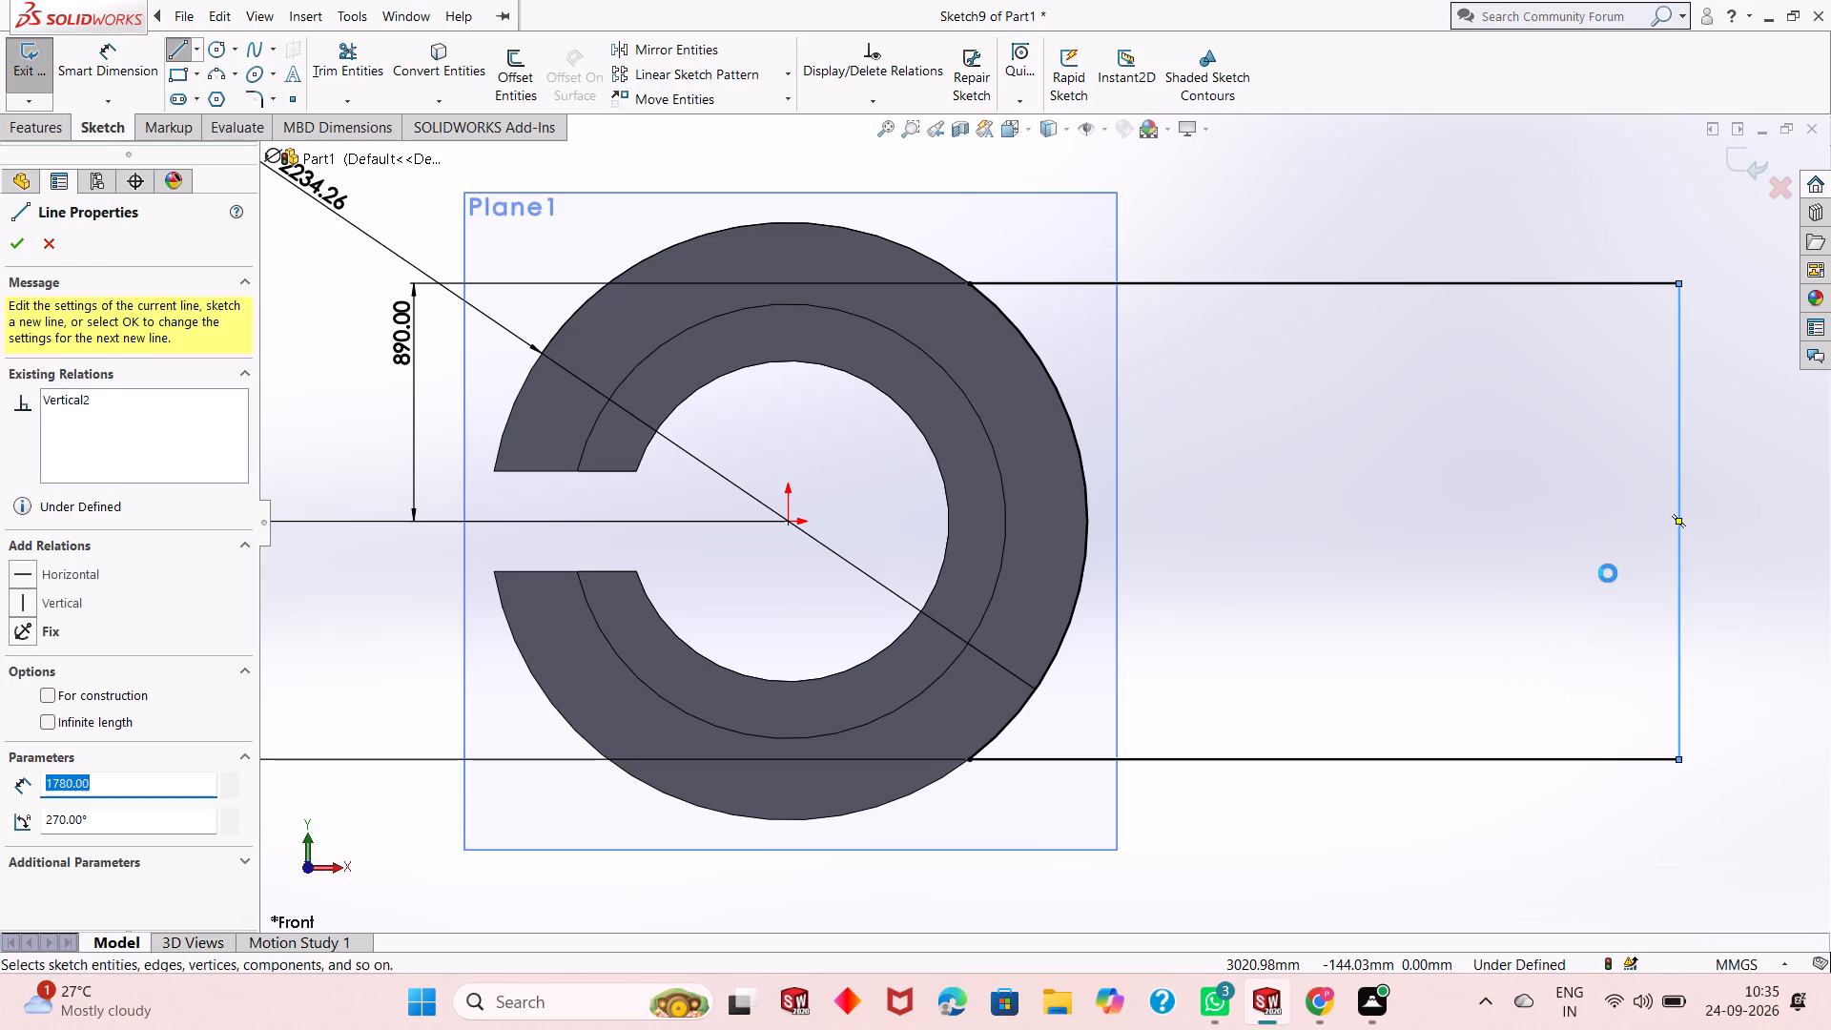
Dimension the upper line's length, start entering 2812+ as its value and abandon that entry.
scroll(1499, 602, up, 1)
click(96, 67)
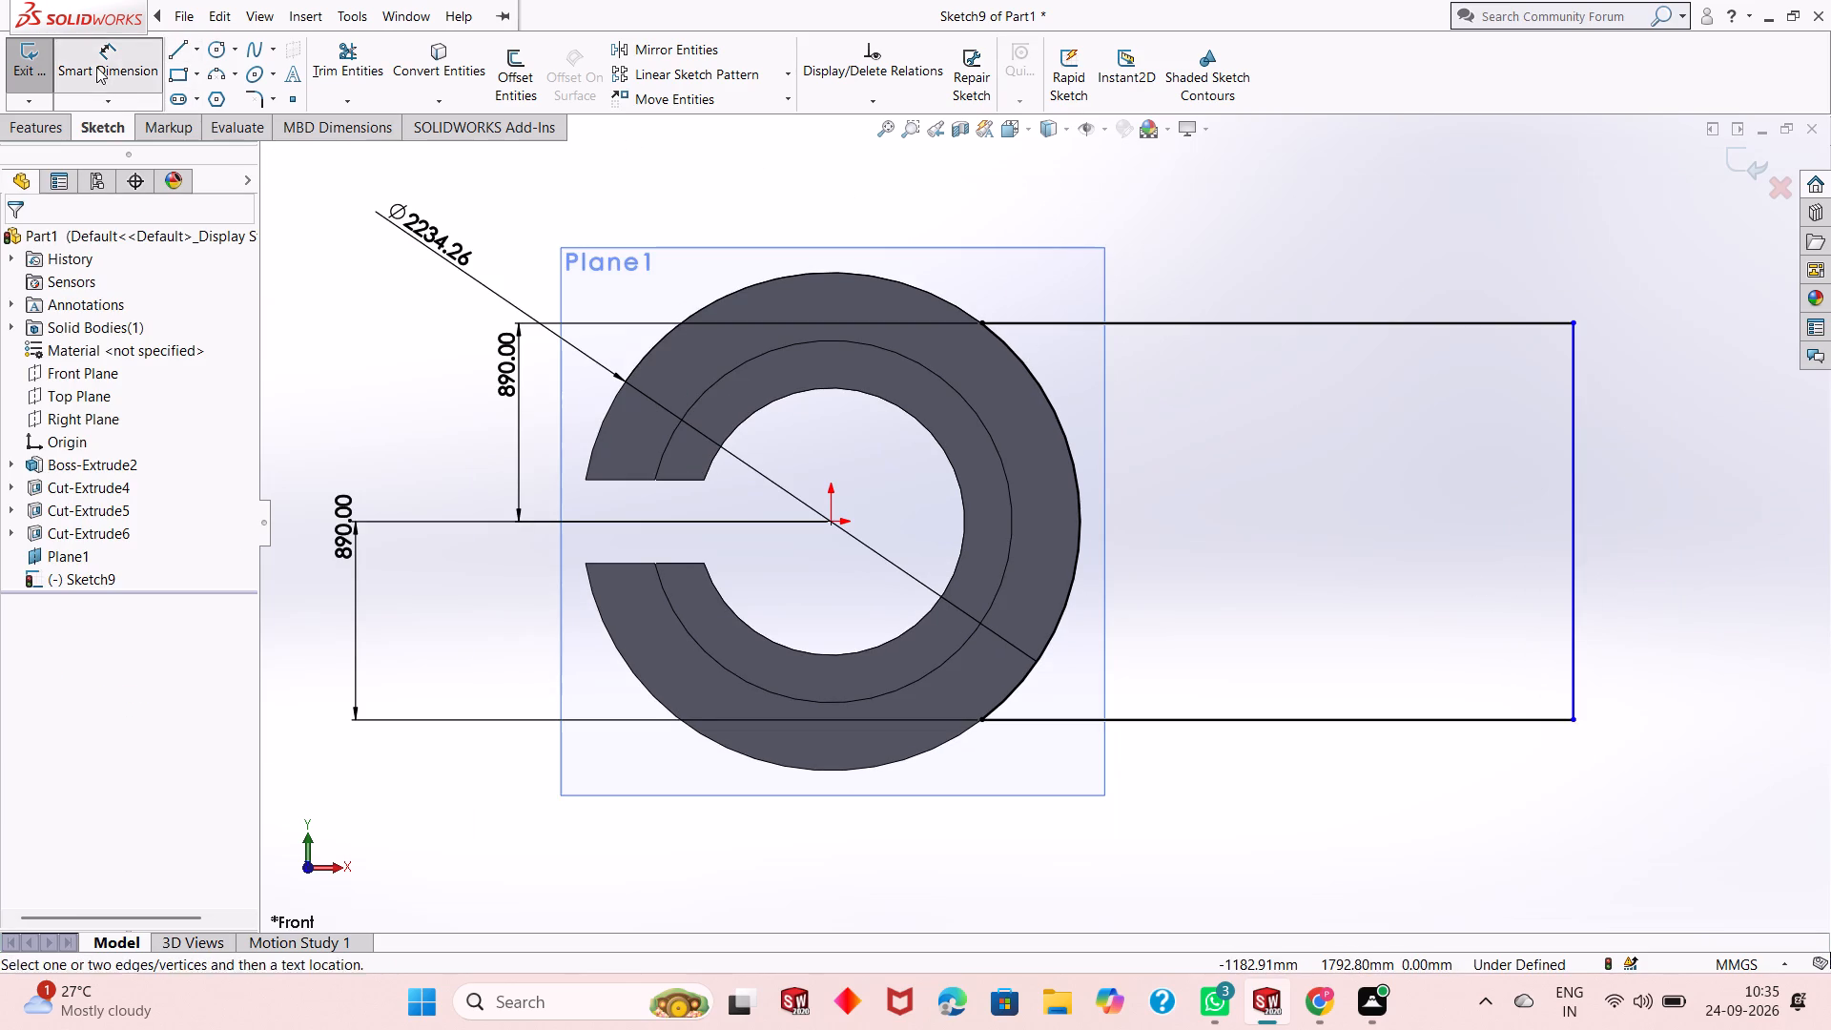
click(1427, 323)
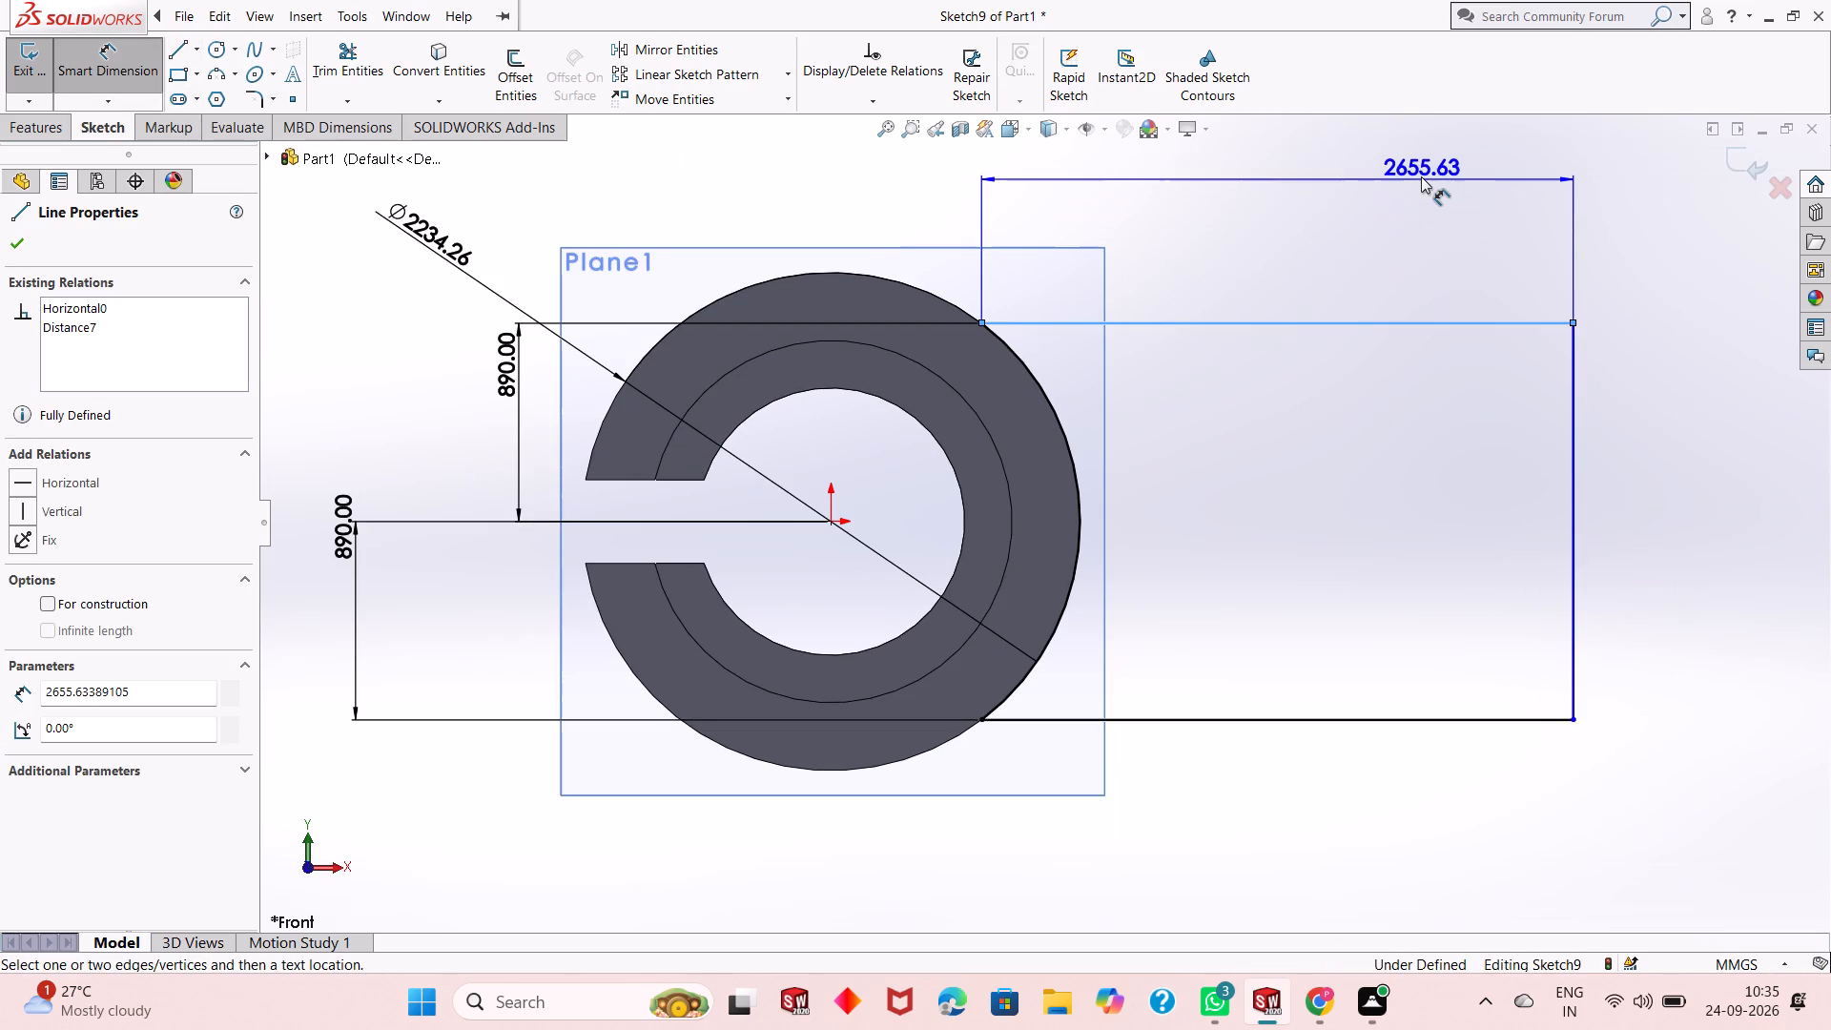
click(1421, 176)
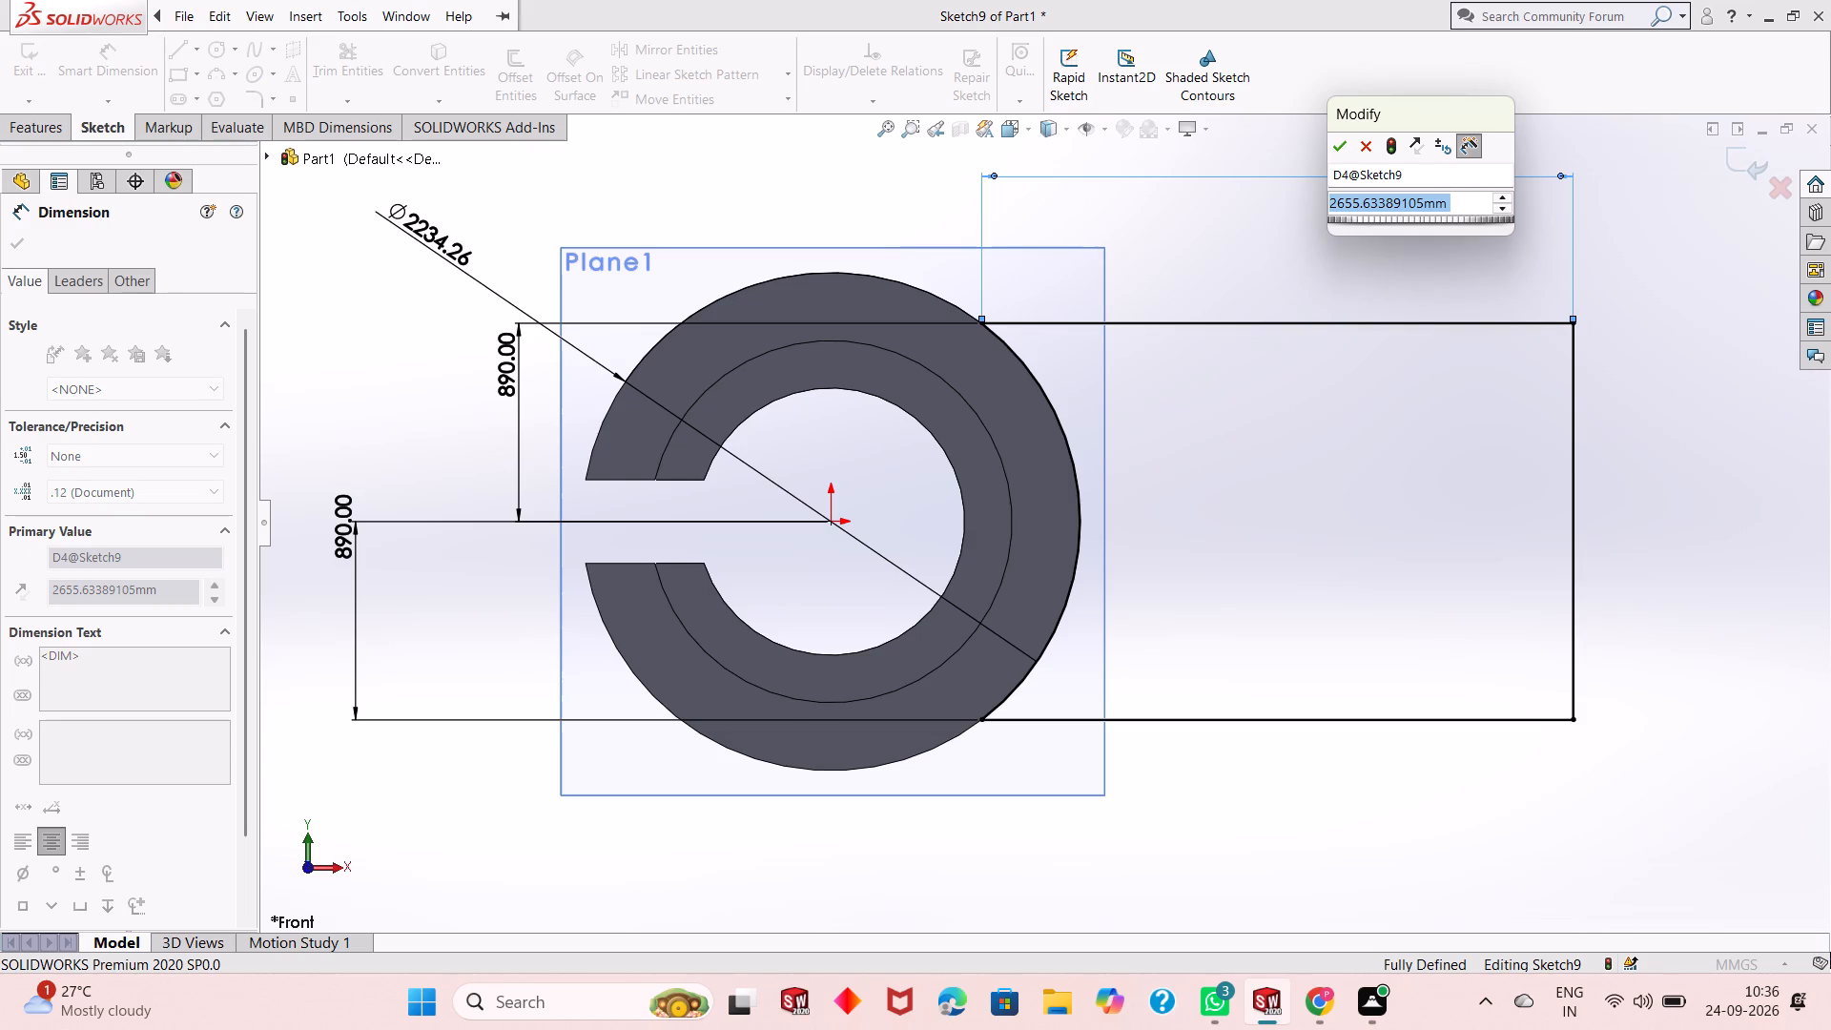
text(2812+)
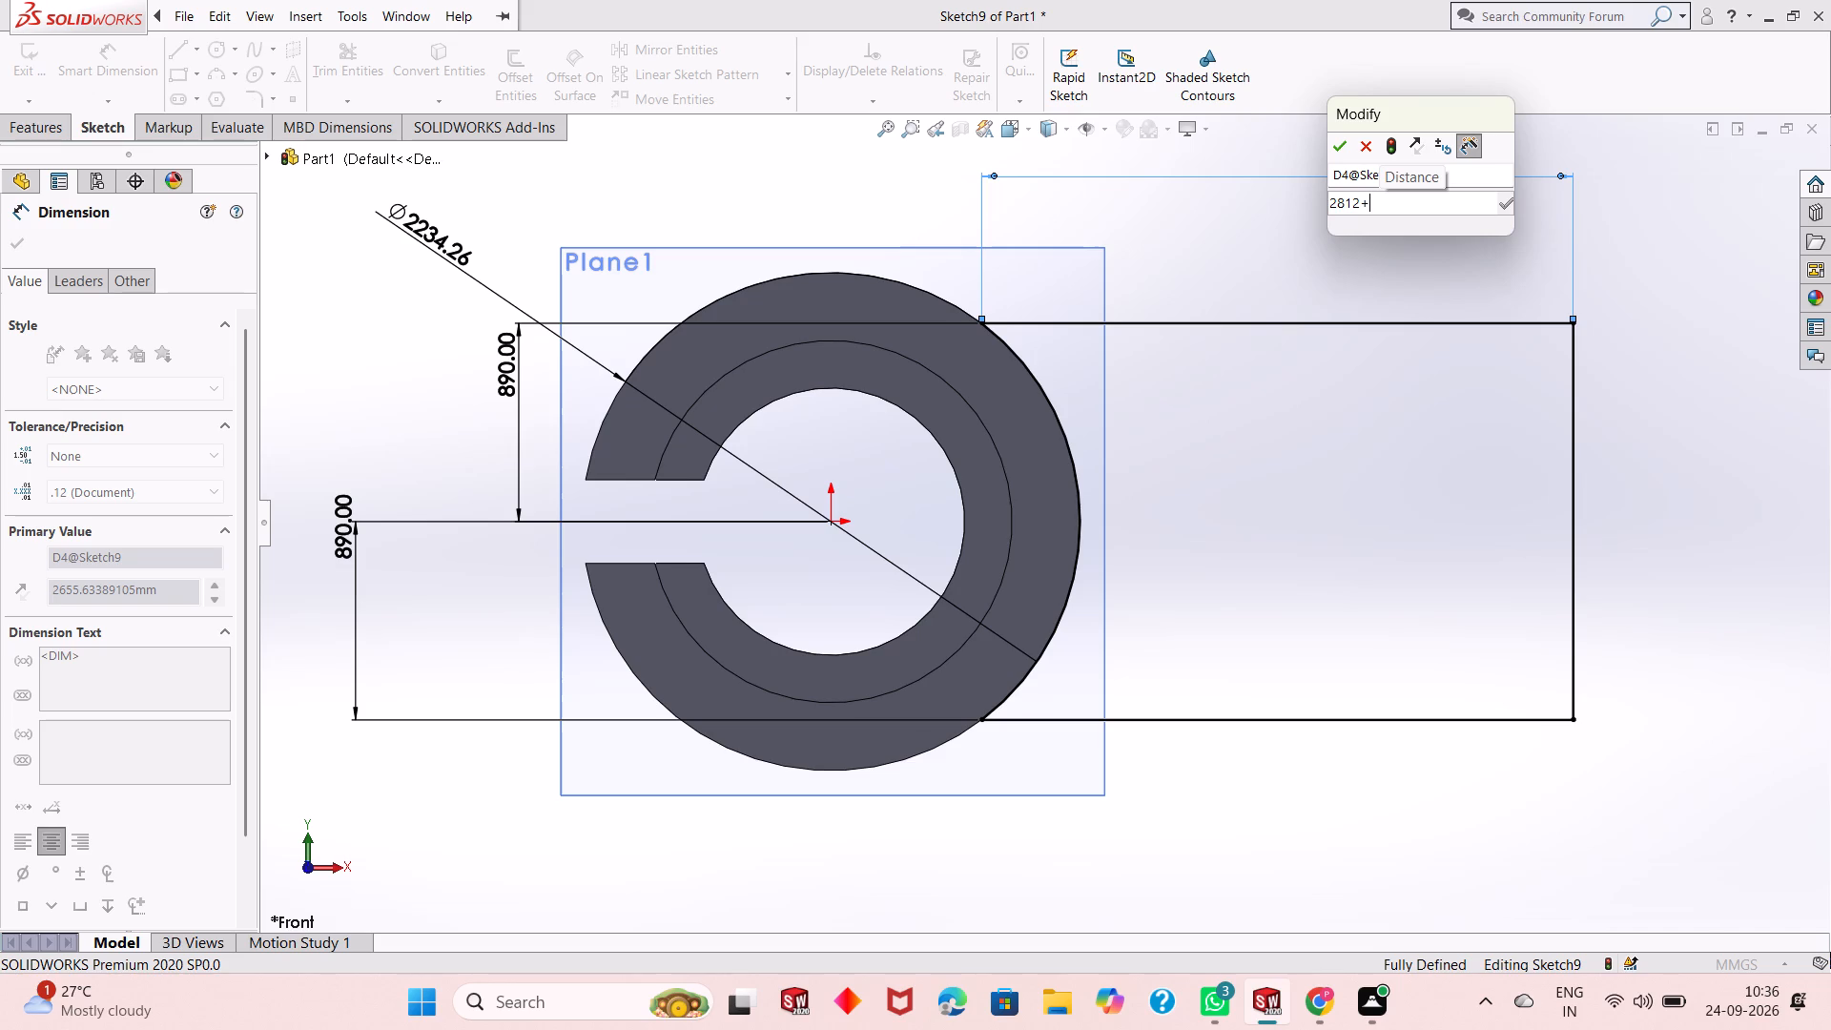
key(Escape)
key(Escape)
key(Escape)
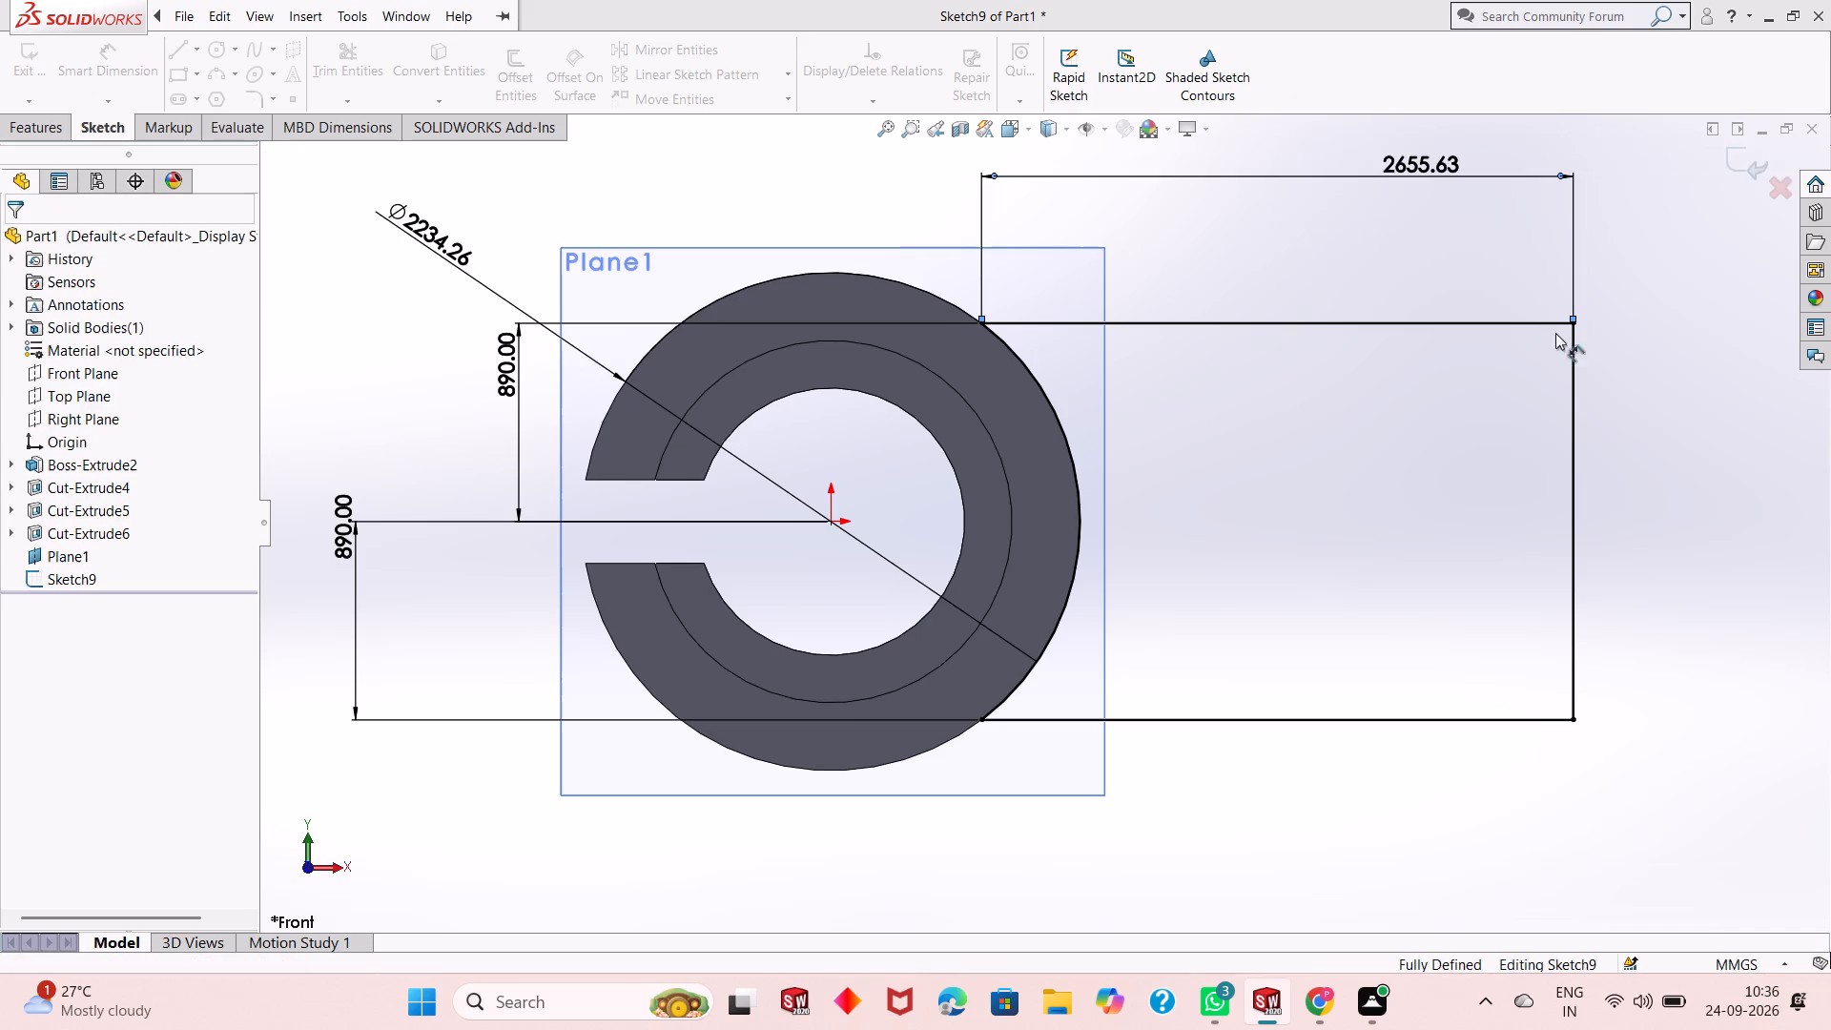
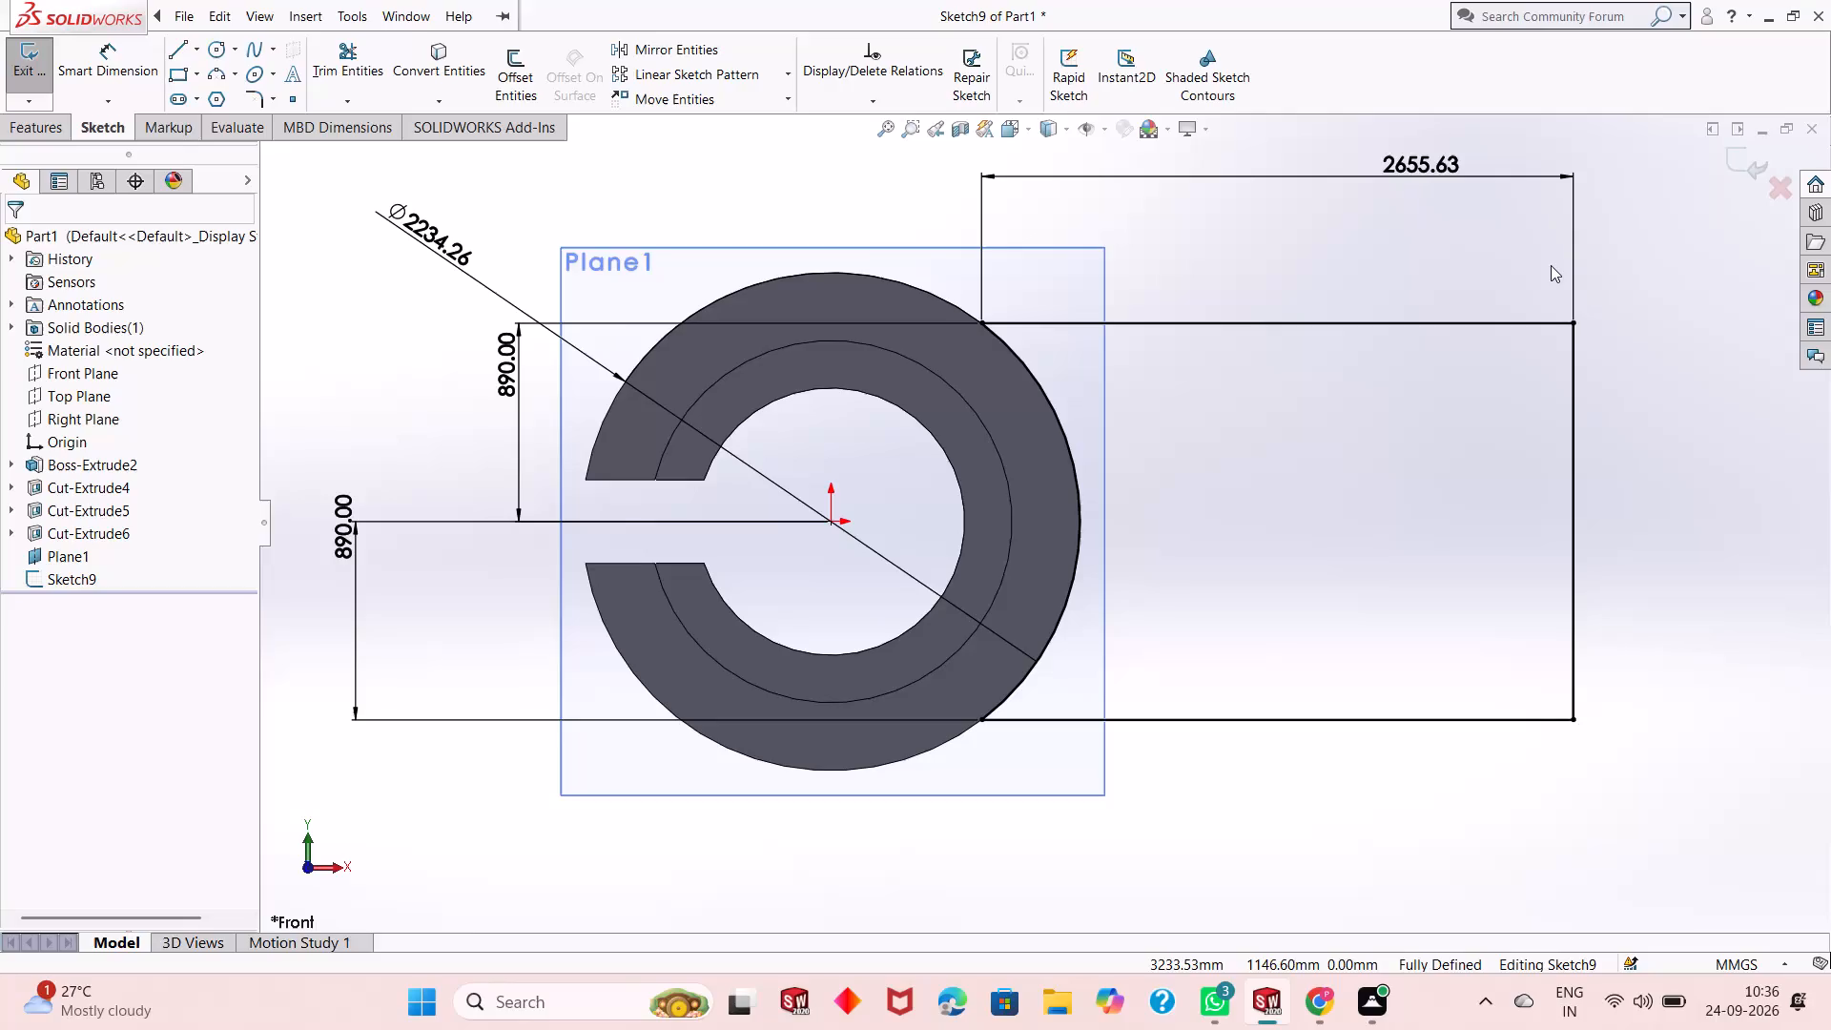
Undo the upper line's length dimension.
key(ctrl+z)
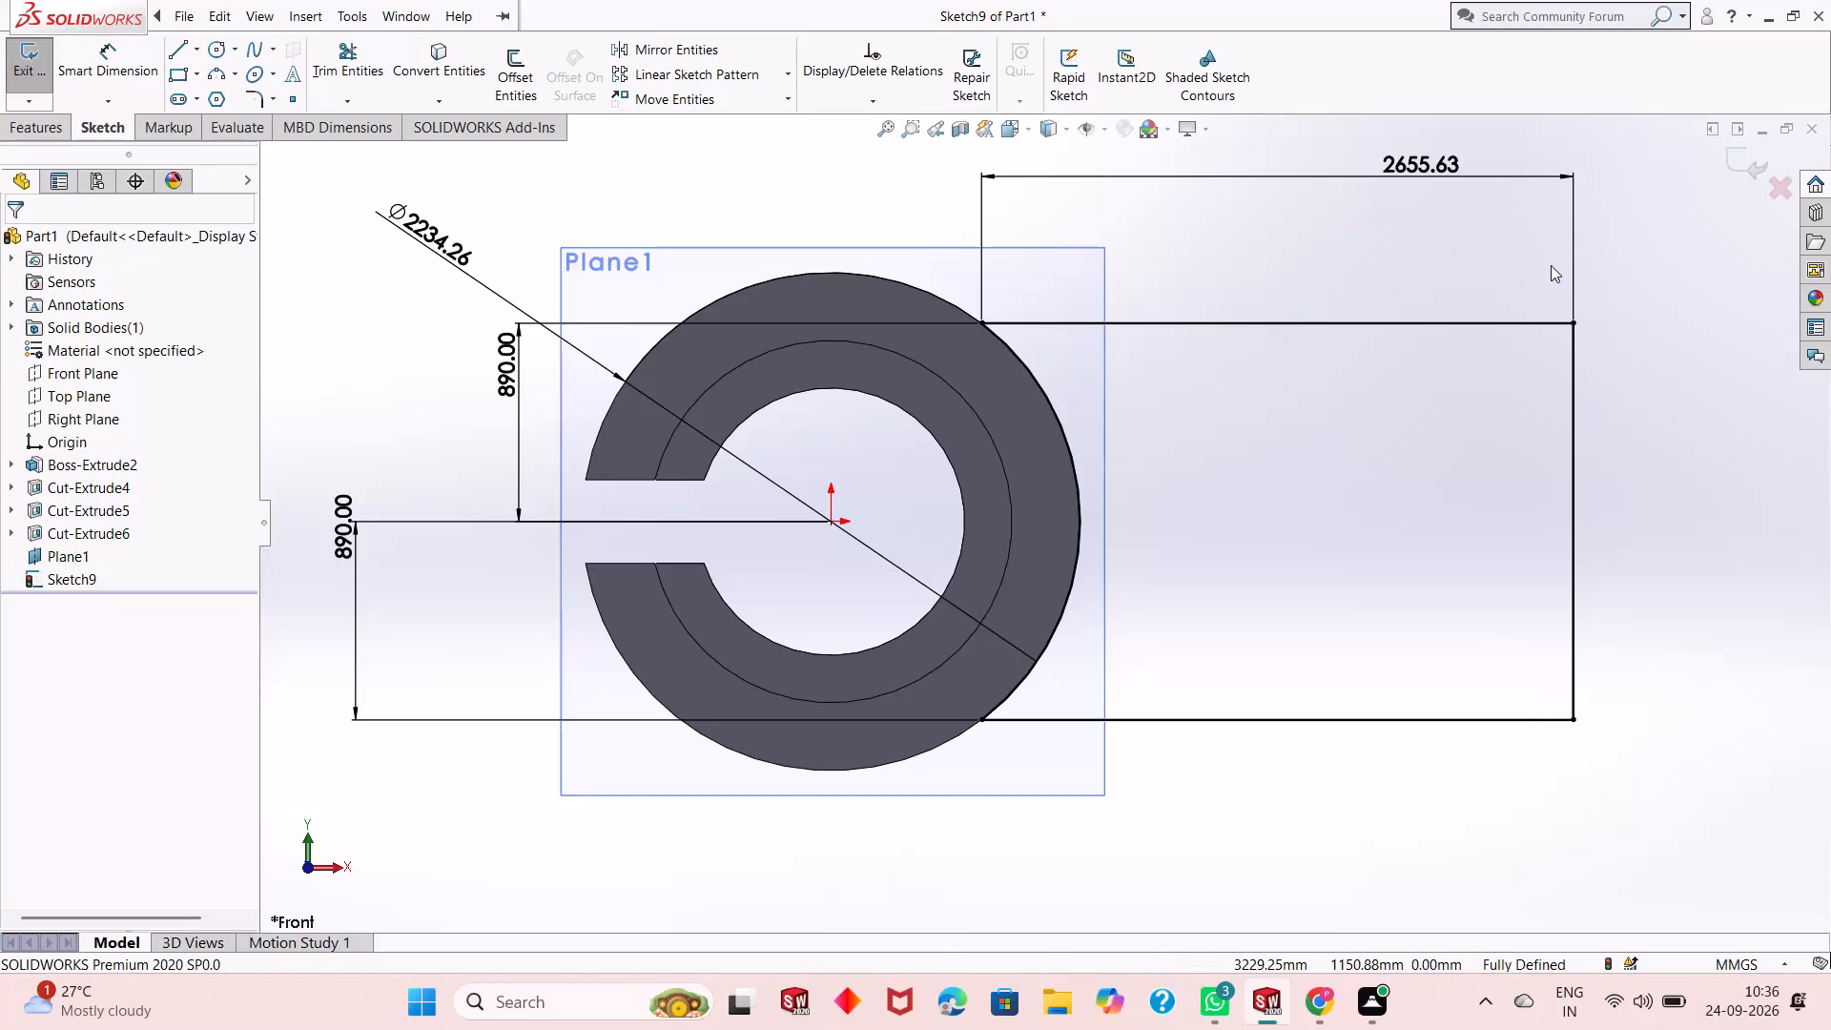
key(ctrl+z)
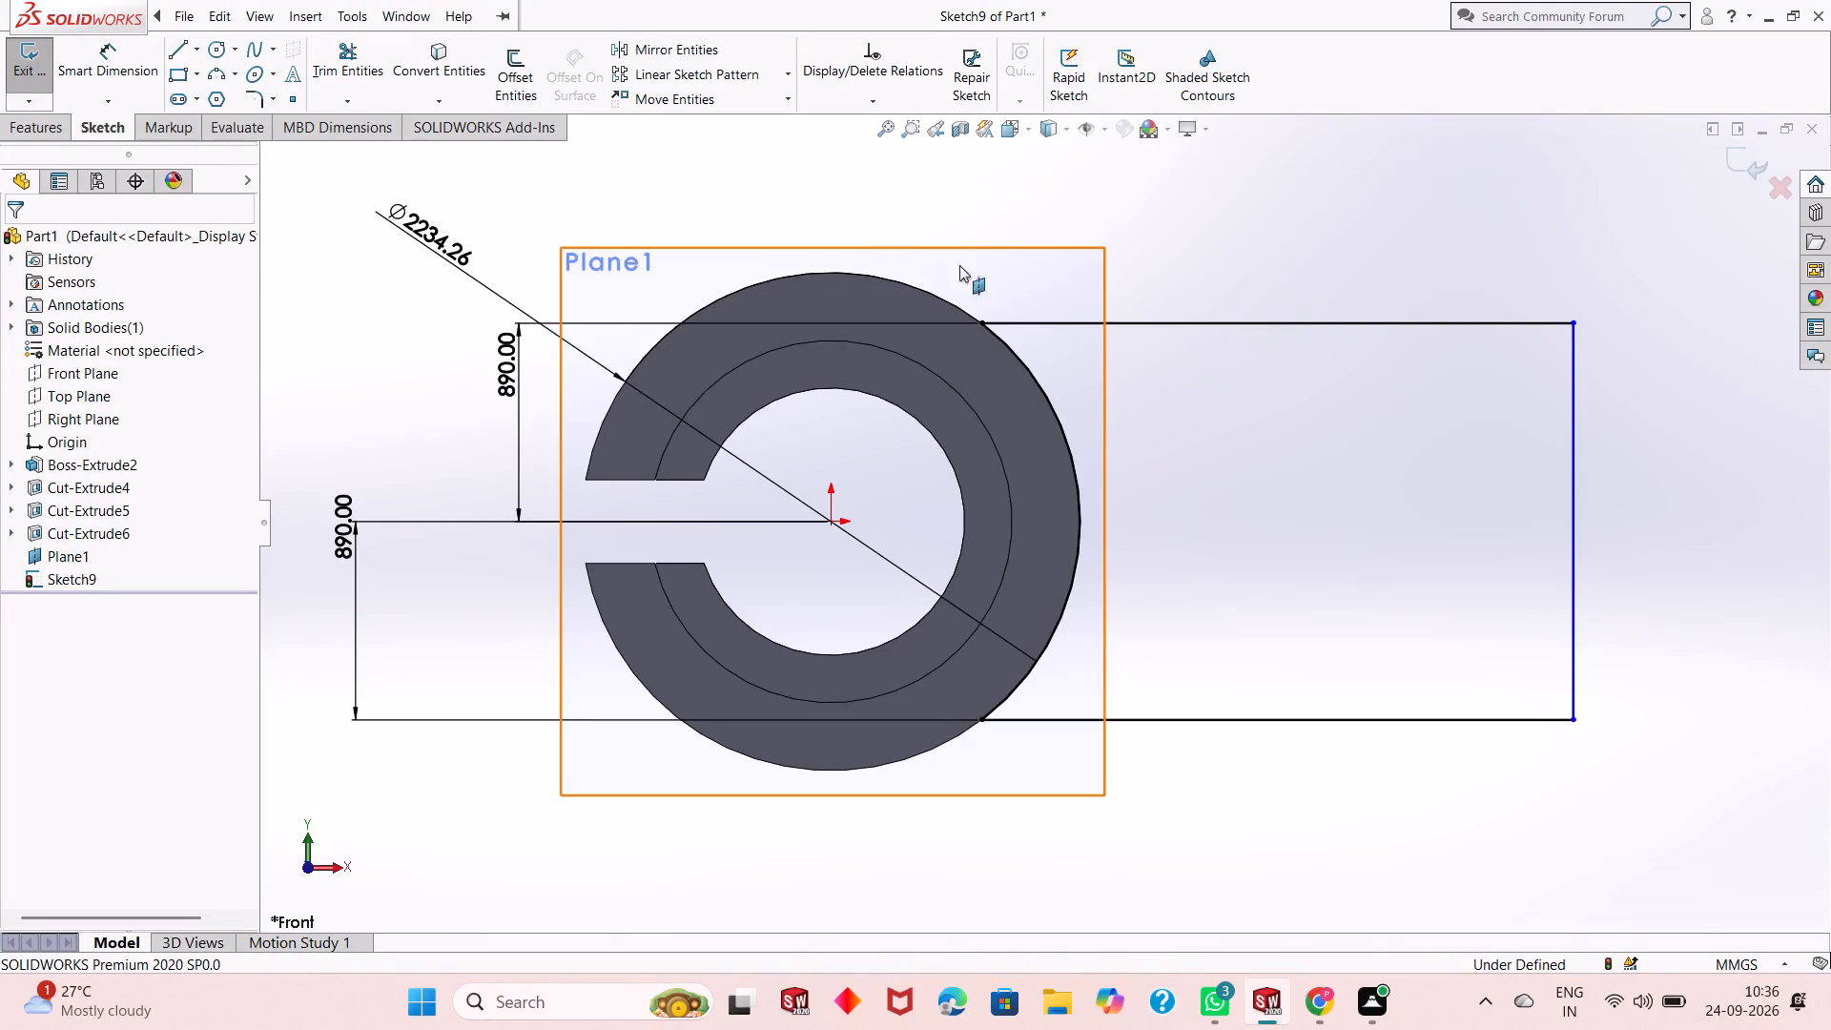
Dimension the horizontal distance from the origin to the profile's lower outer corner as 4000 mm and leave the dimension command.
click(107, 73)
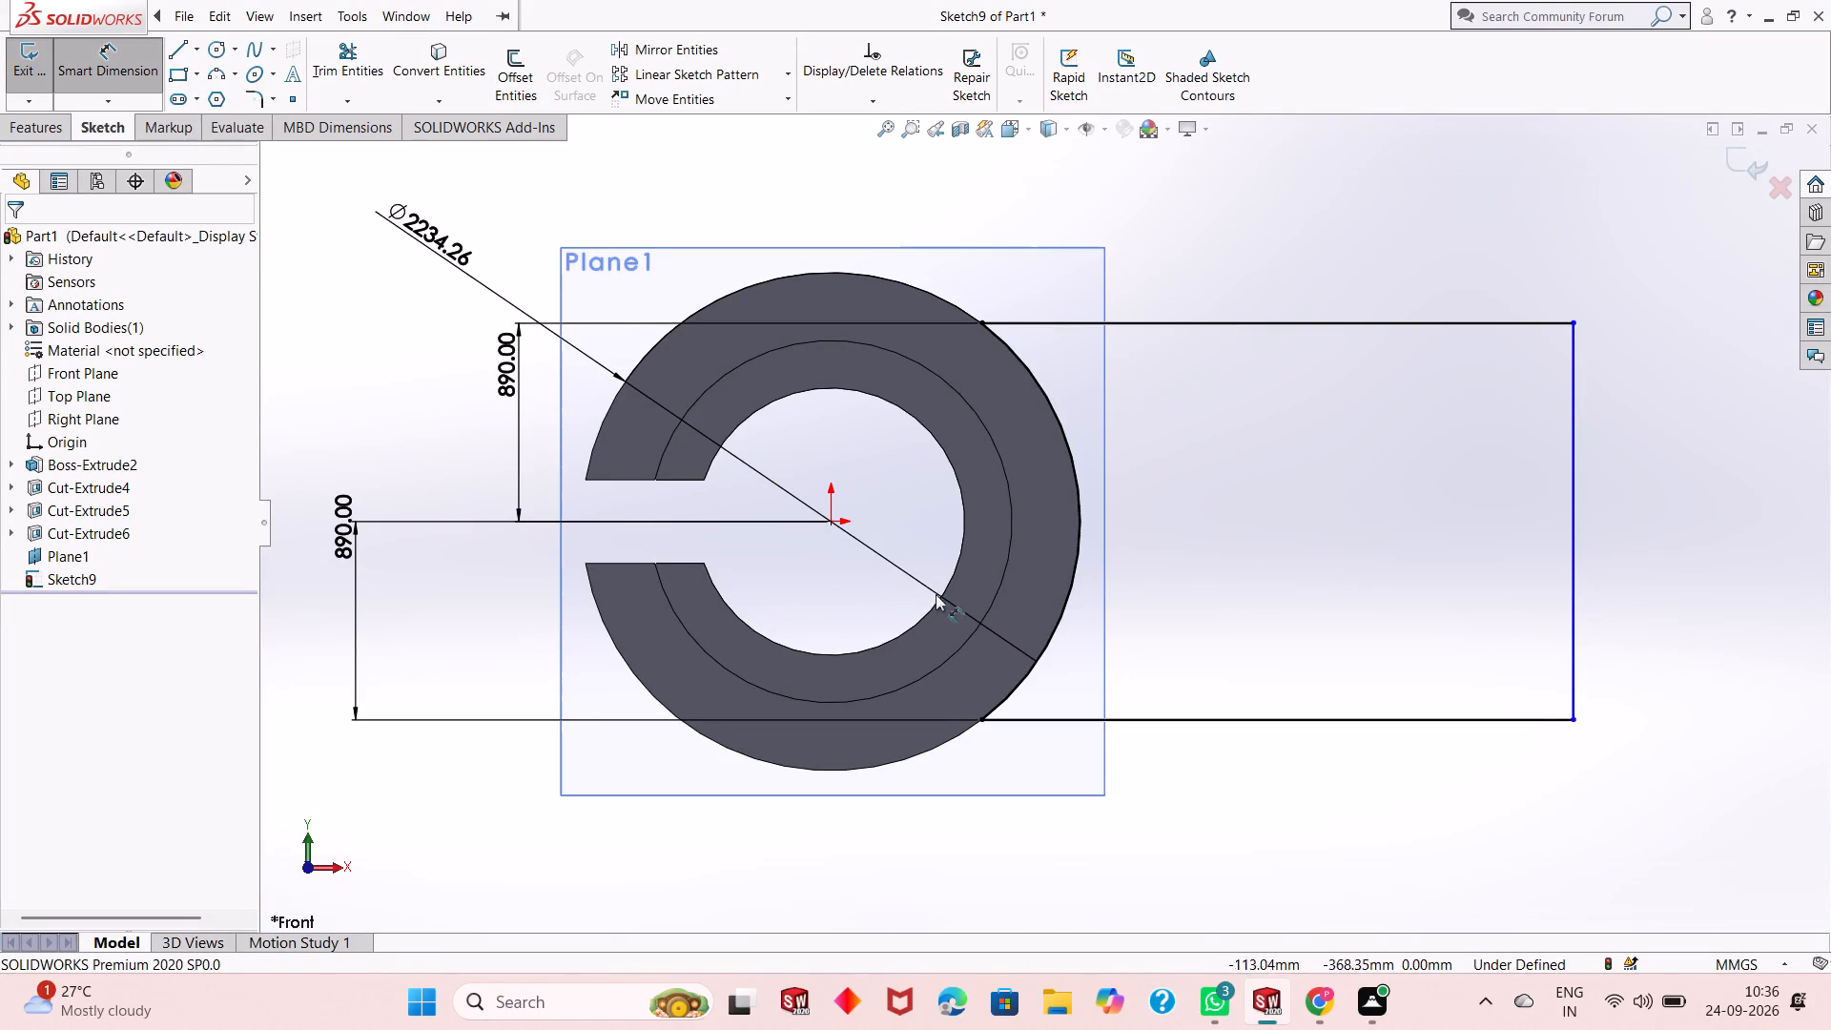
click(829, 523)
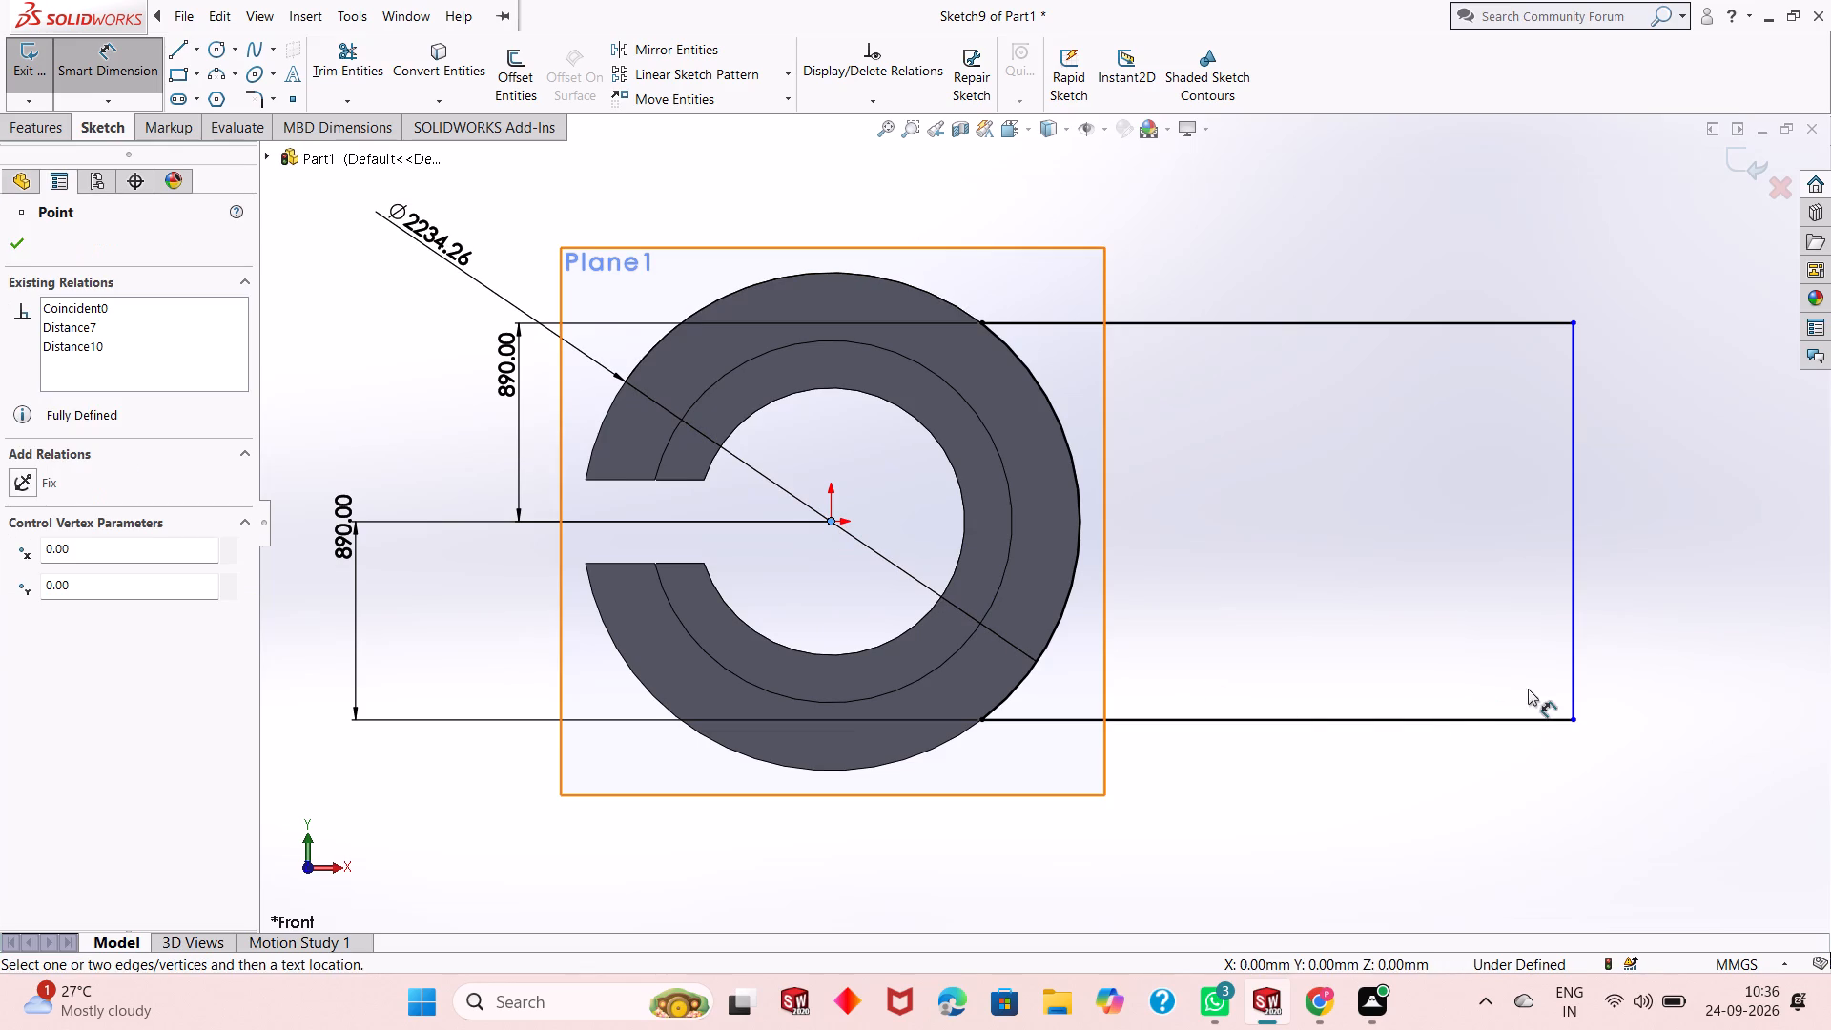
click(1569, 718)
click(1250, 842)
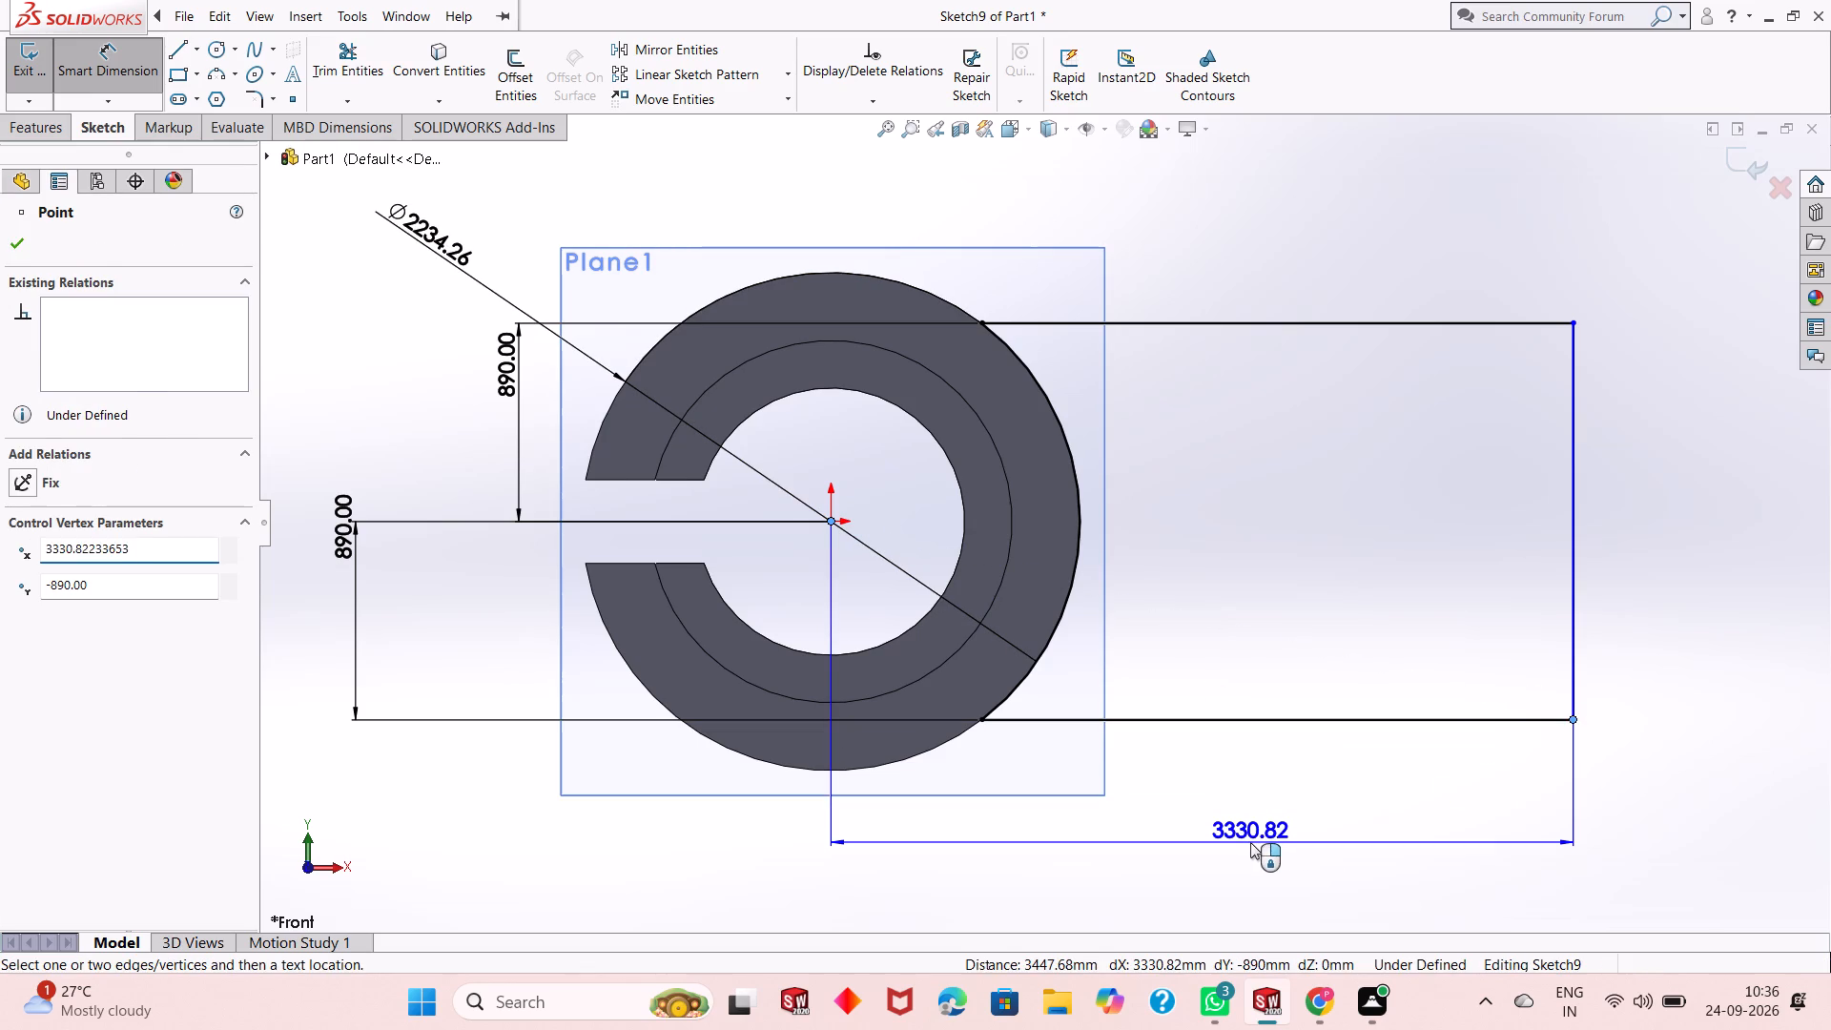
text(4000)
key(Return)
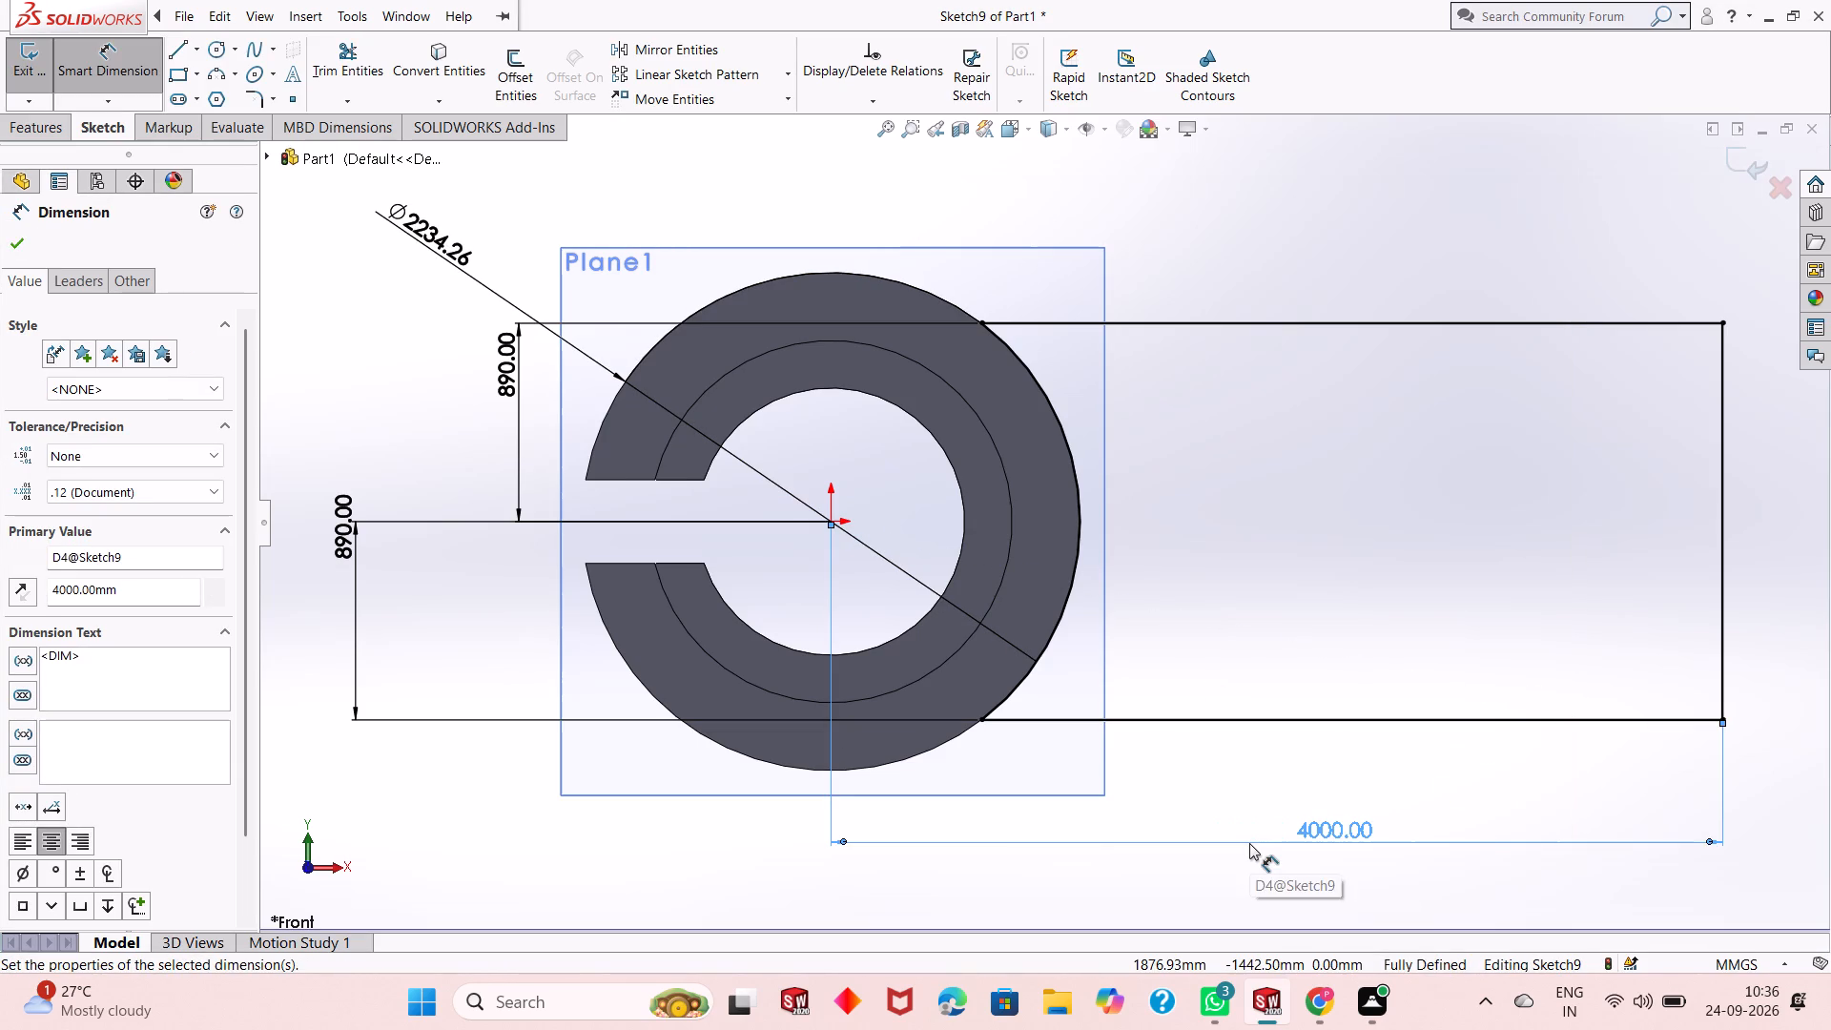
scroll(1056, 752, up, 2)
right_click(1191, 523)
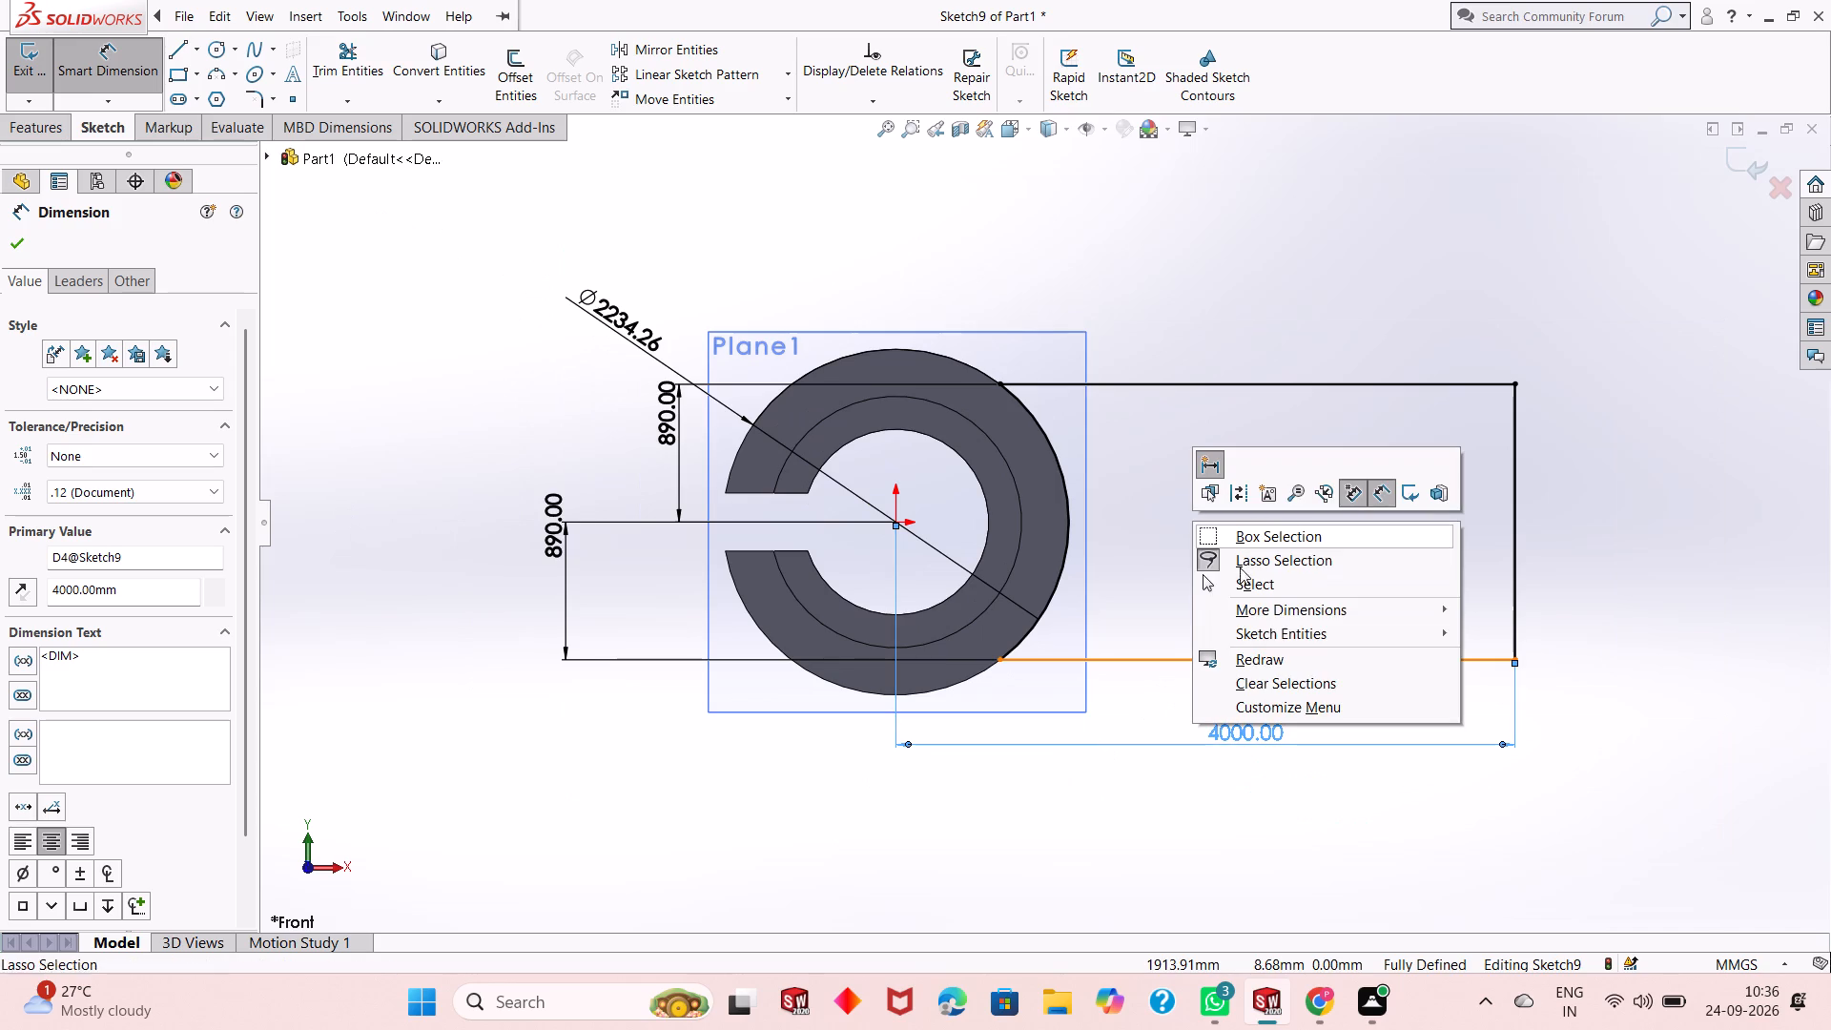
click(1240, 575)
Extrude the closed profile as a blind boss 750 mm deep, merged with the ring.
scroll(1215, 464, down, 1)
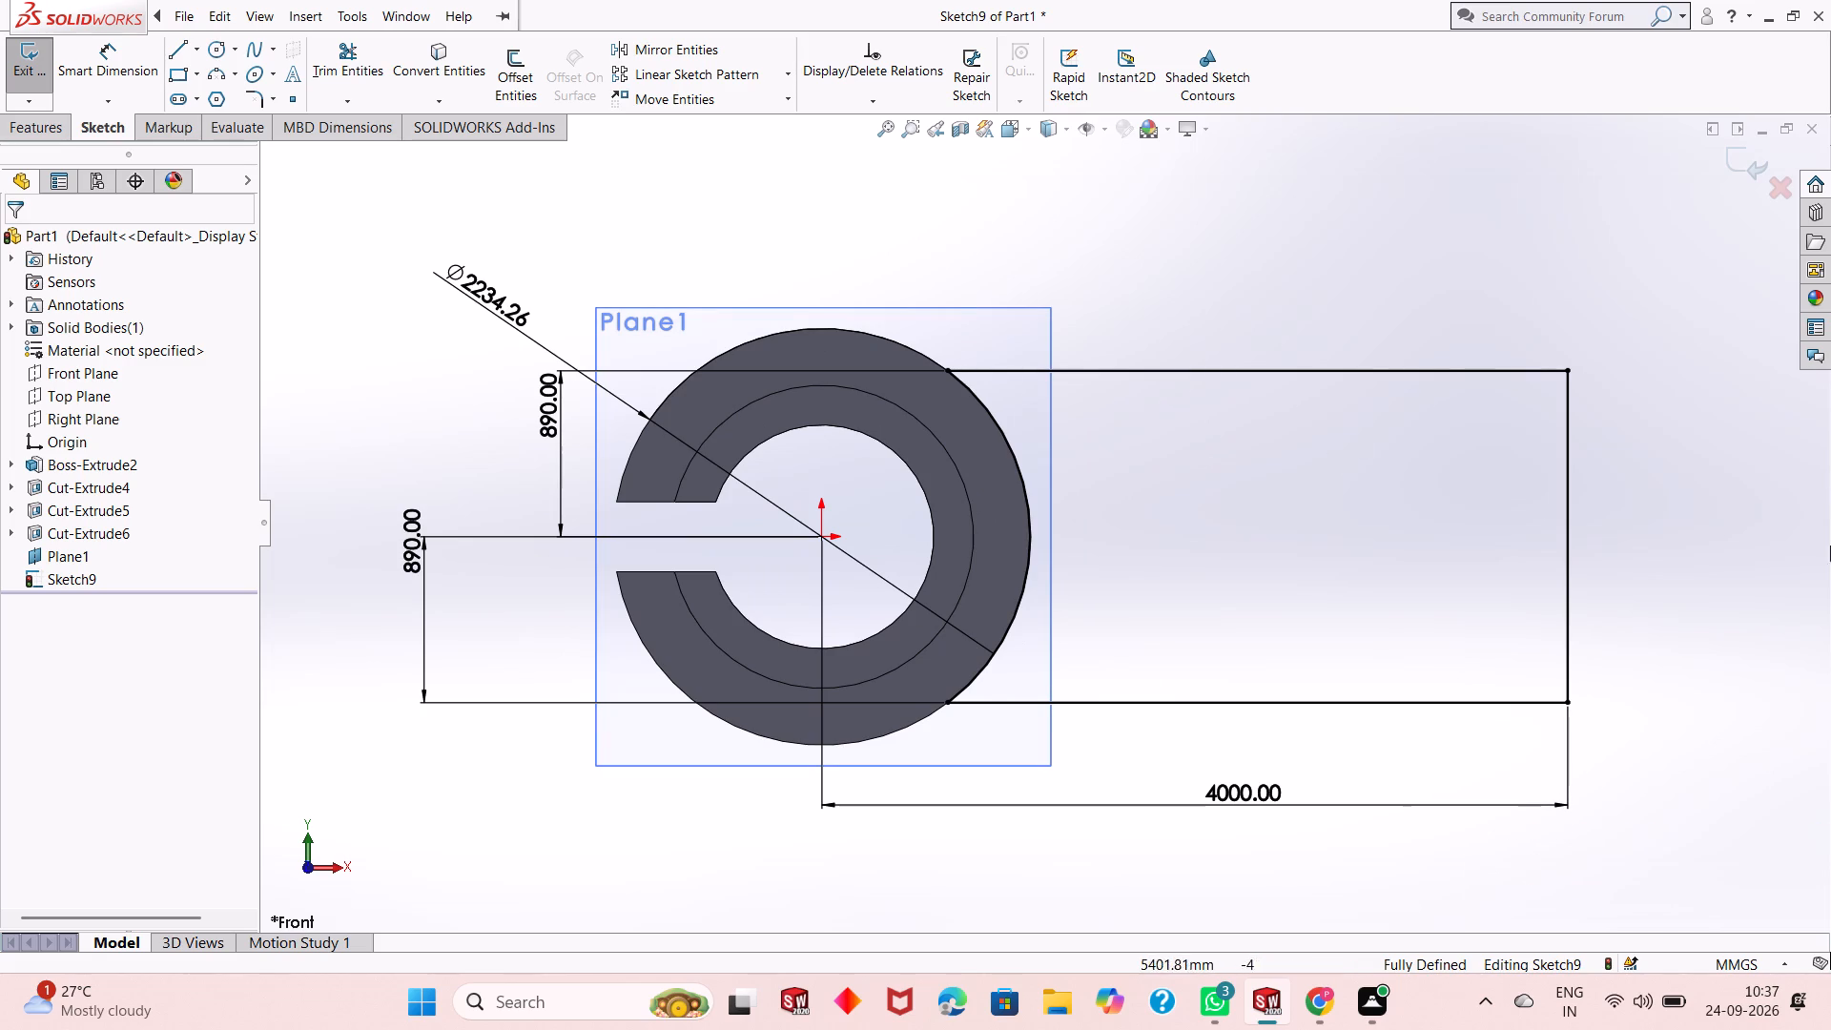
scroll(1028, 570, up, 1)
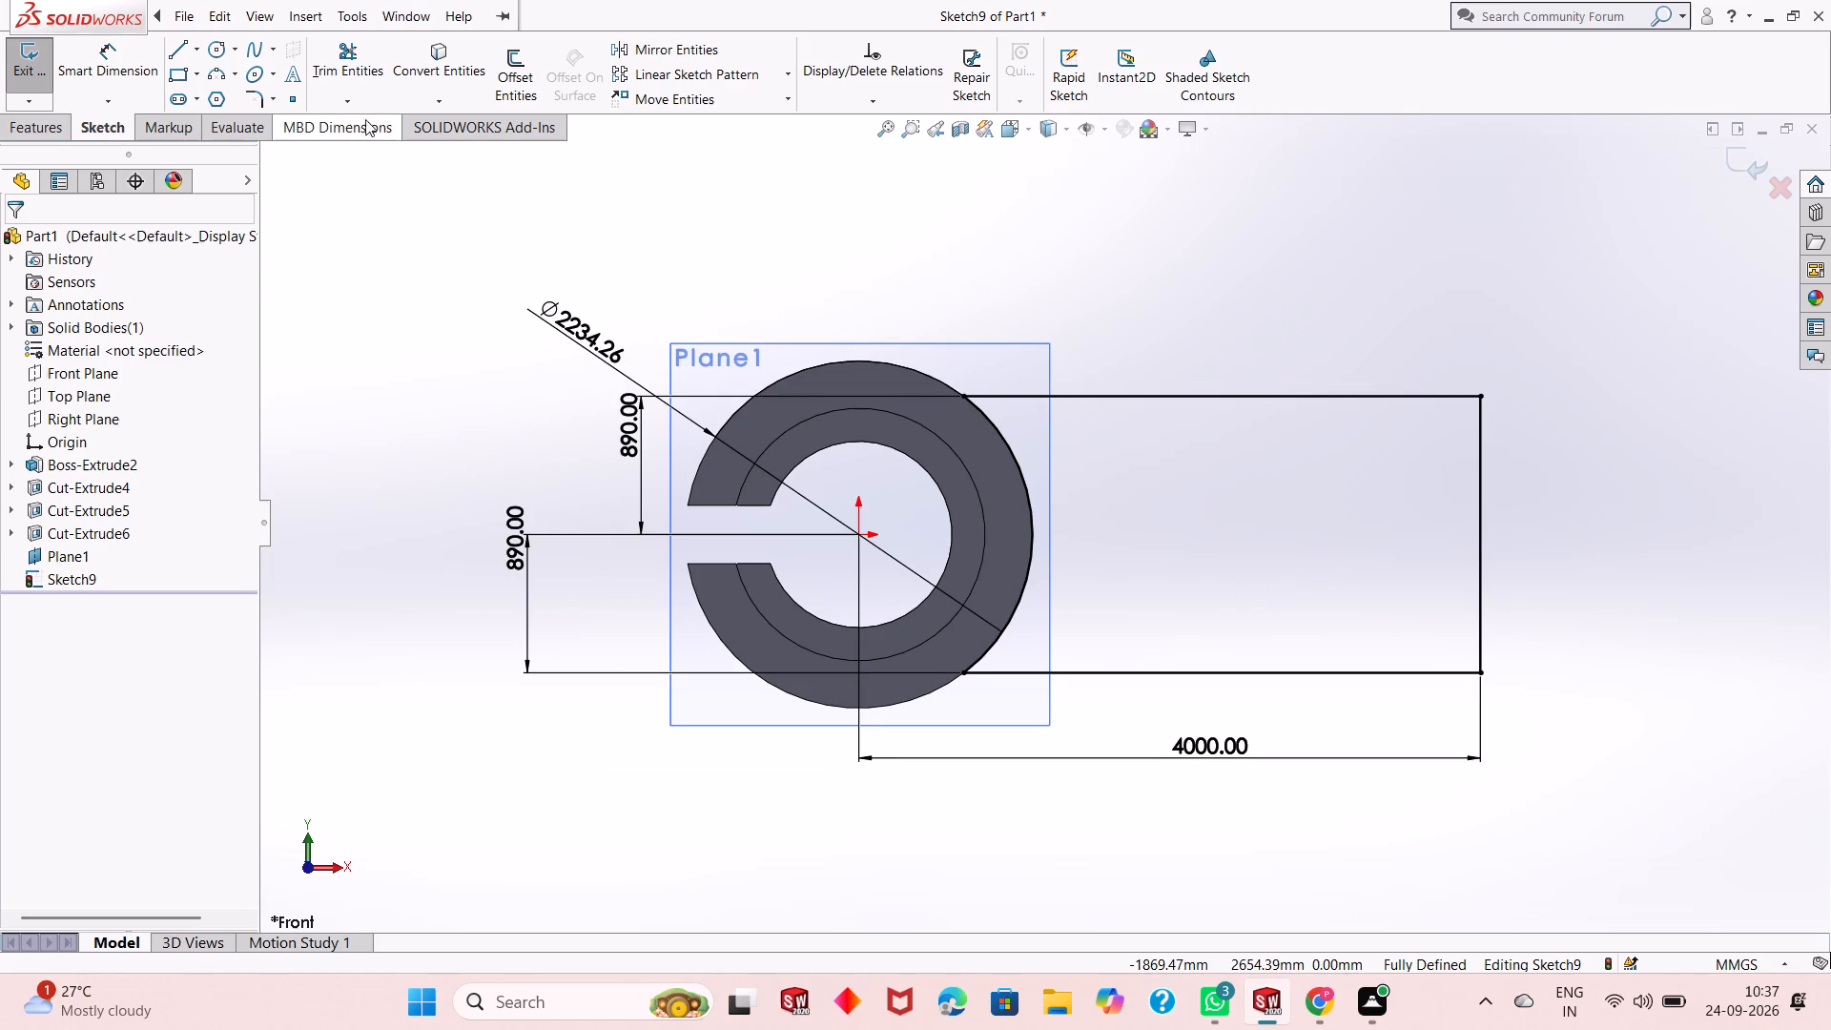
click(49, 131)
click(61, 77)
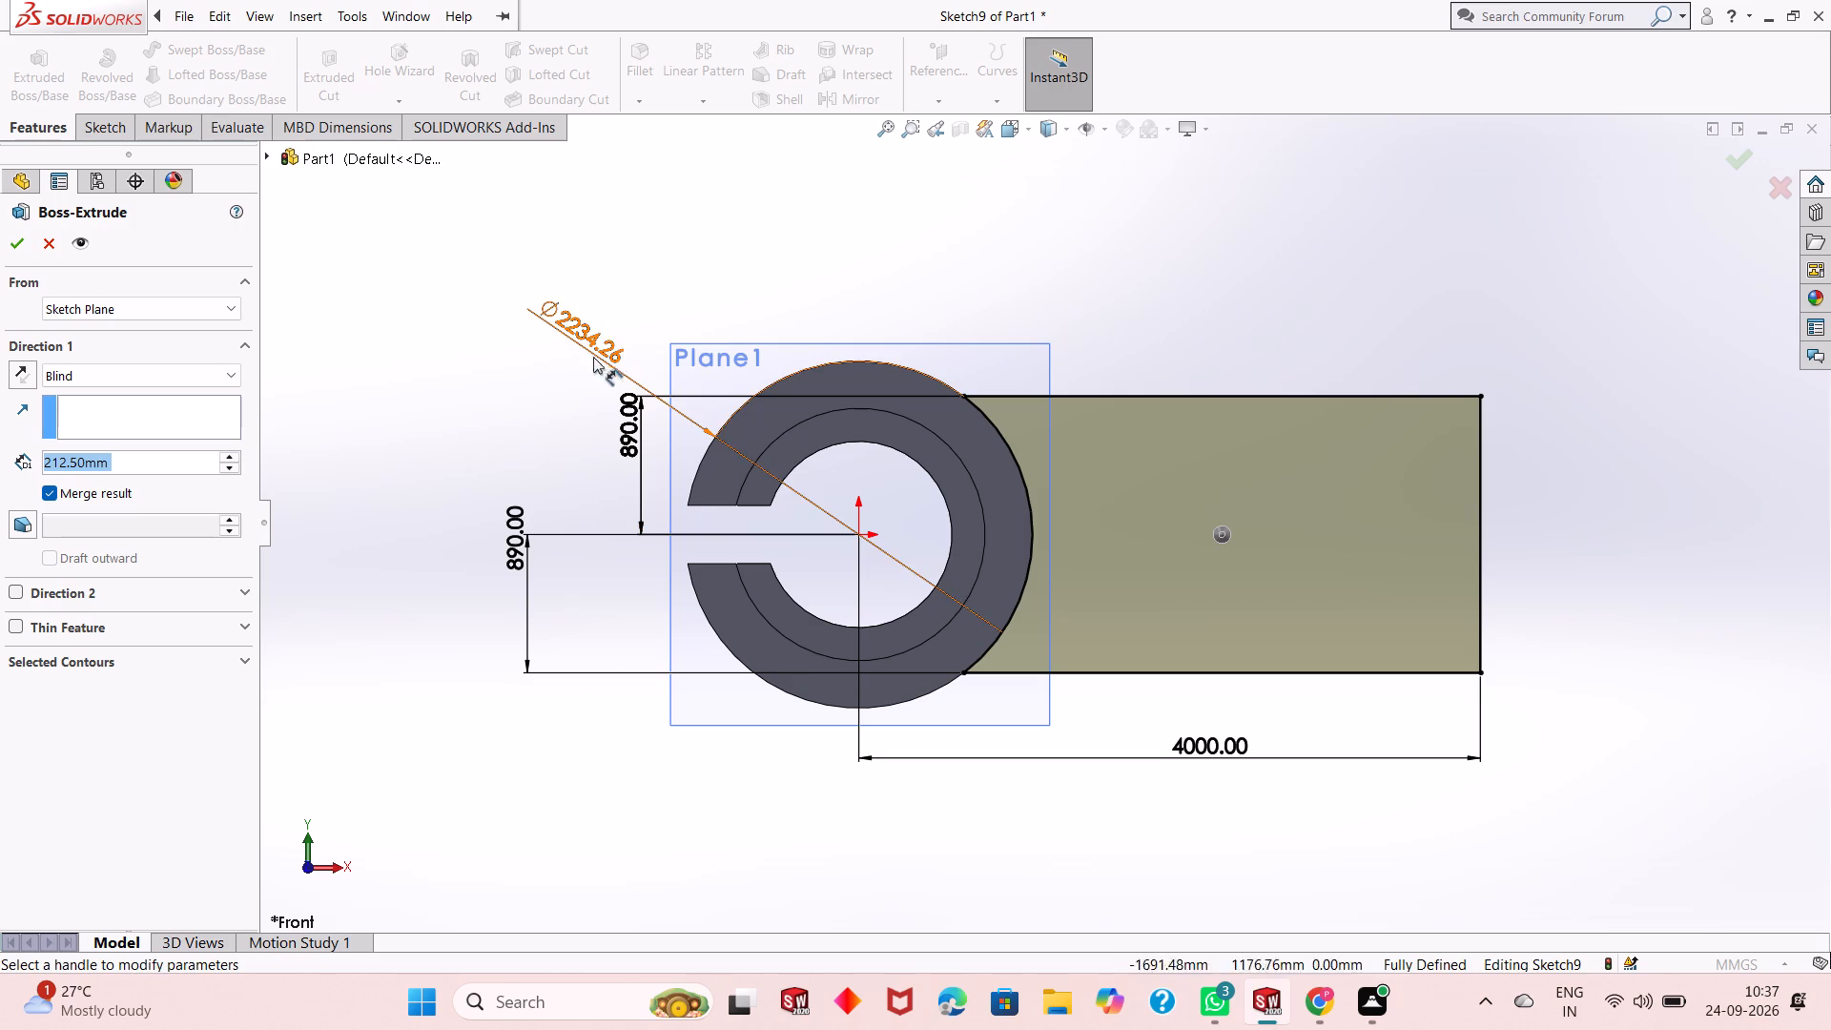
text(750)
key(Return)
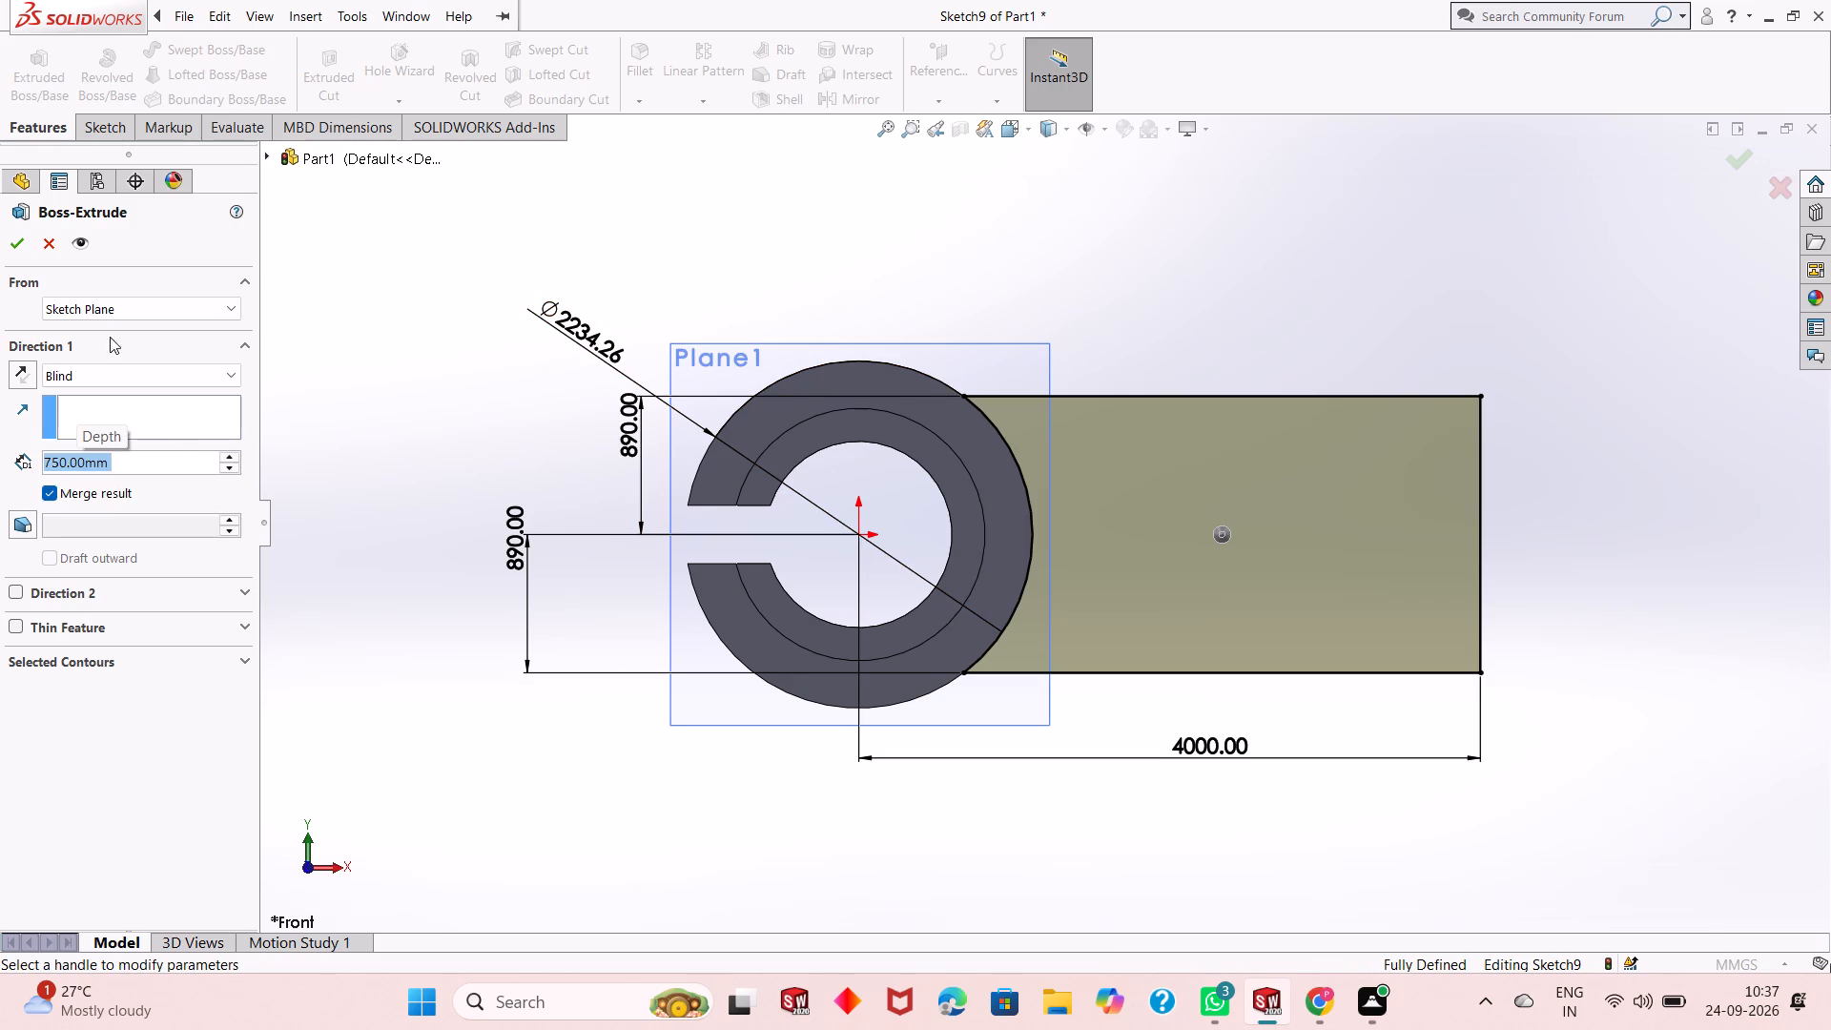
click(19, 253)
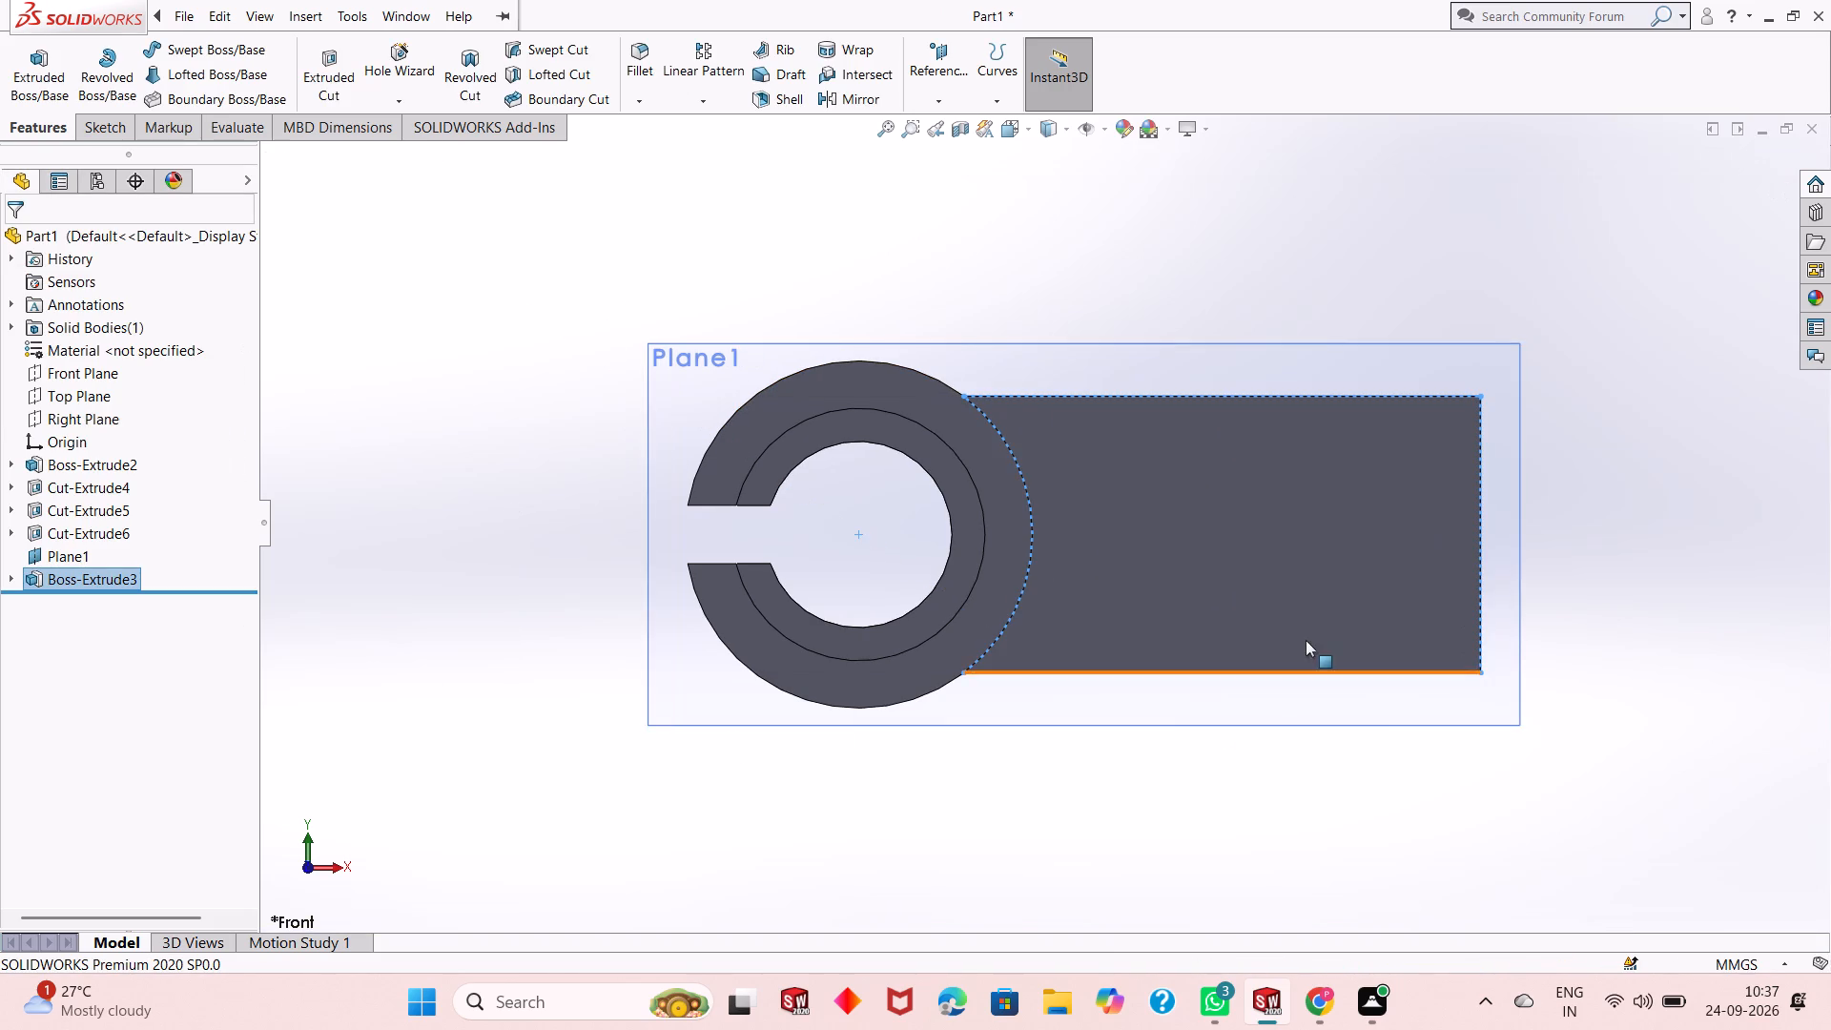
Edit the arm's boss extrusion and set its blind depth to 800 mm.
middle_drag(1306, 640, 1191, 729)
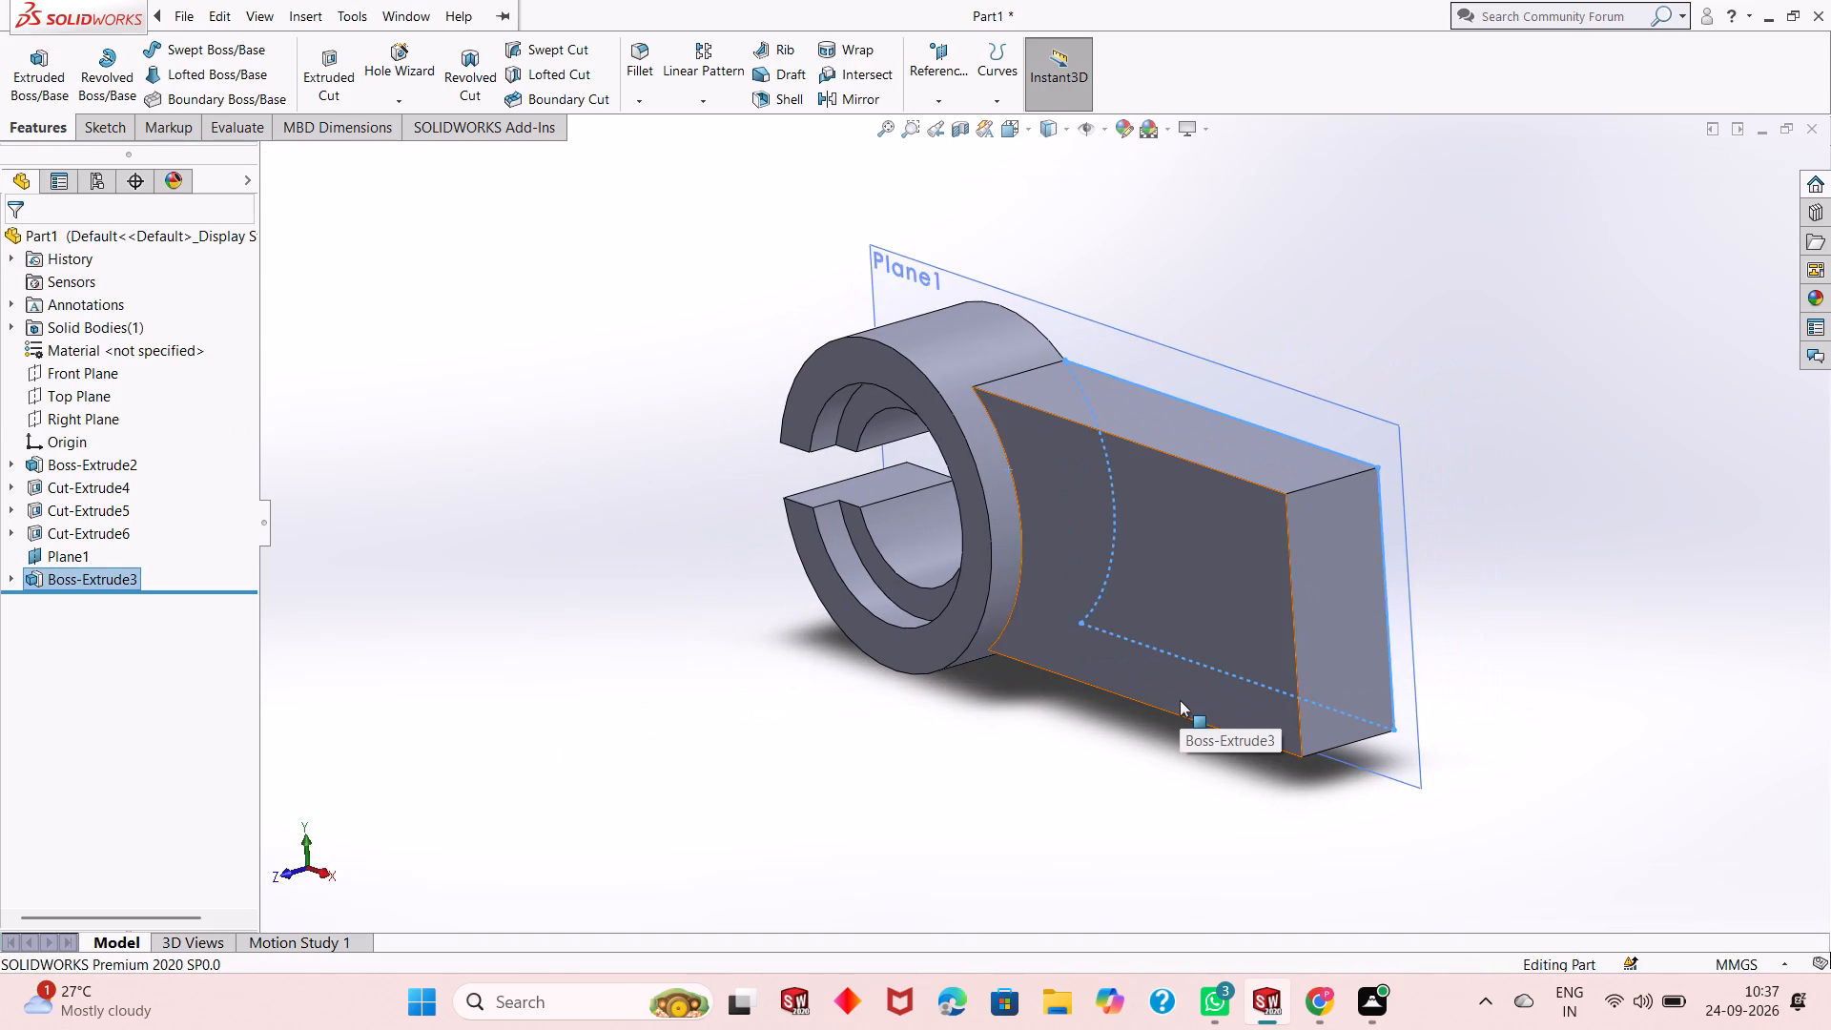
scroll(1181, 633, up, 1)
click(1307, 359)
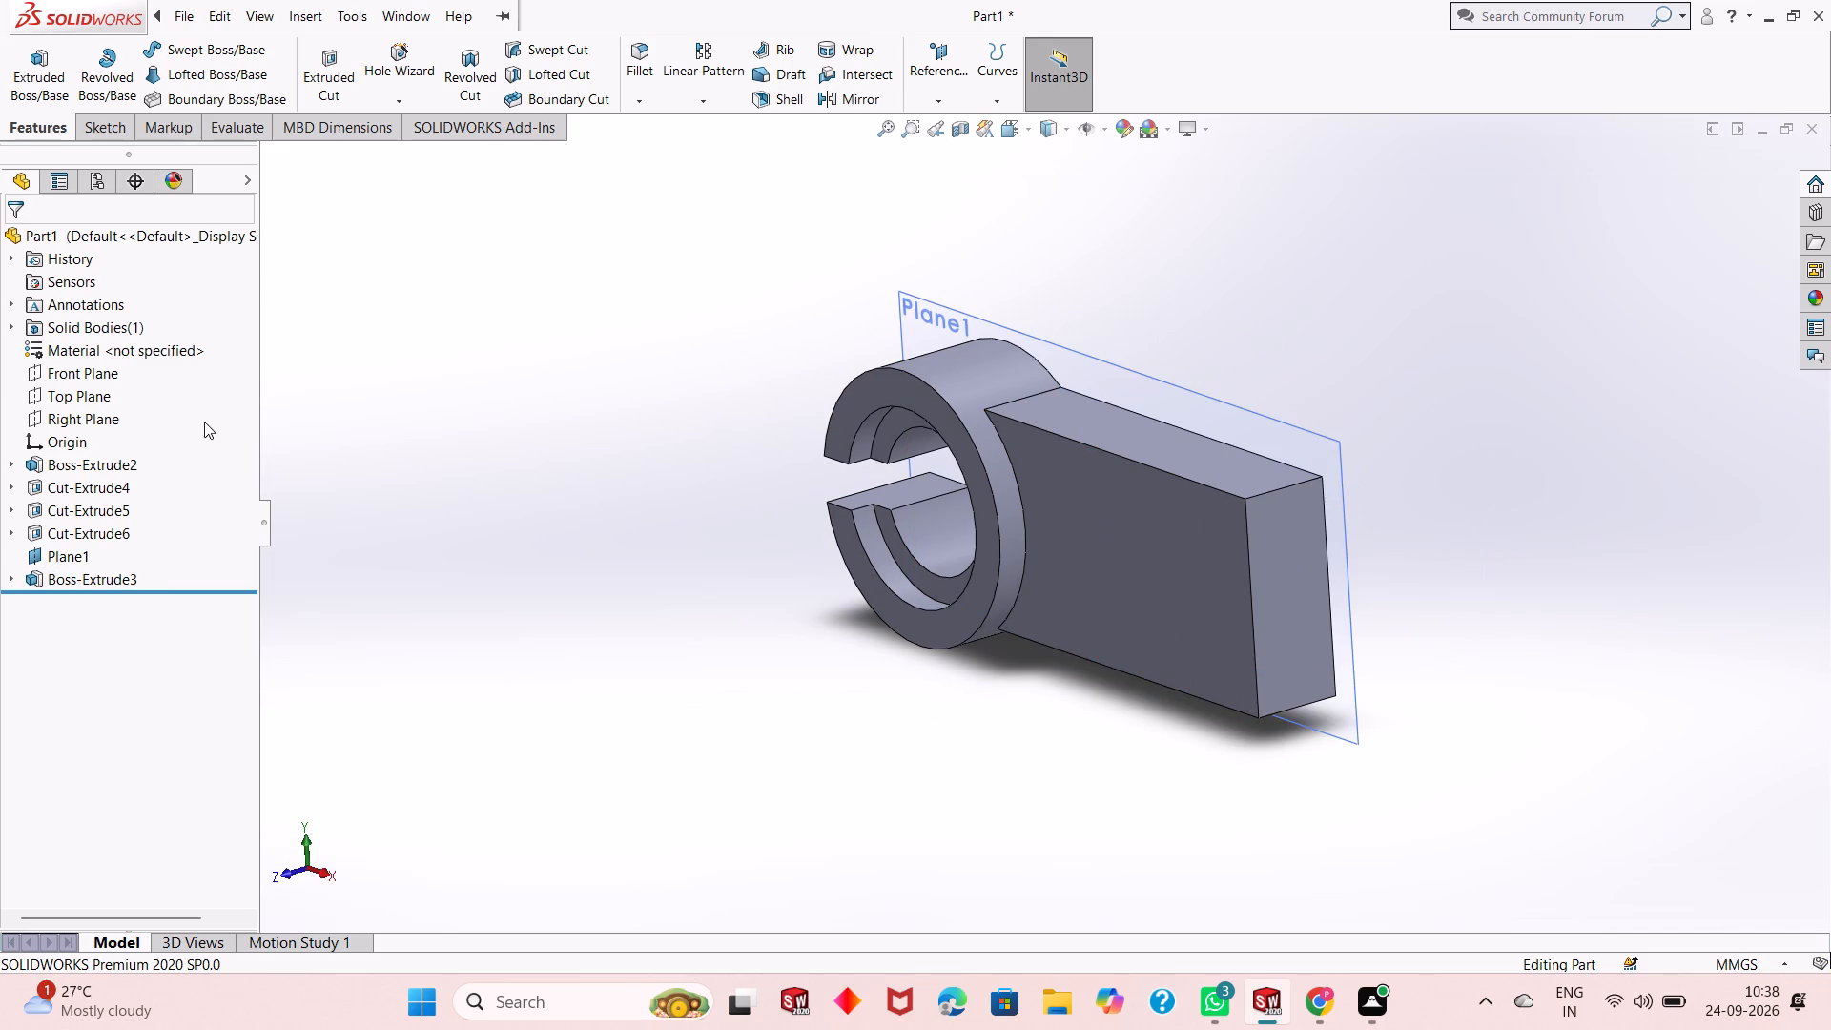
click(88, 572)
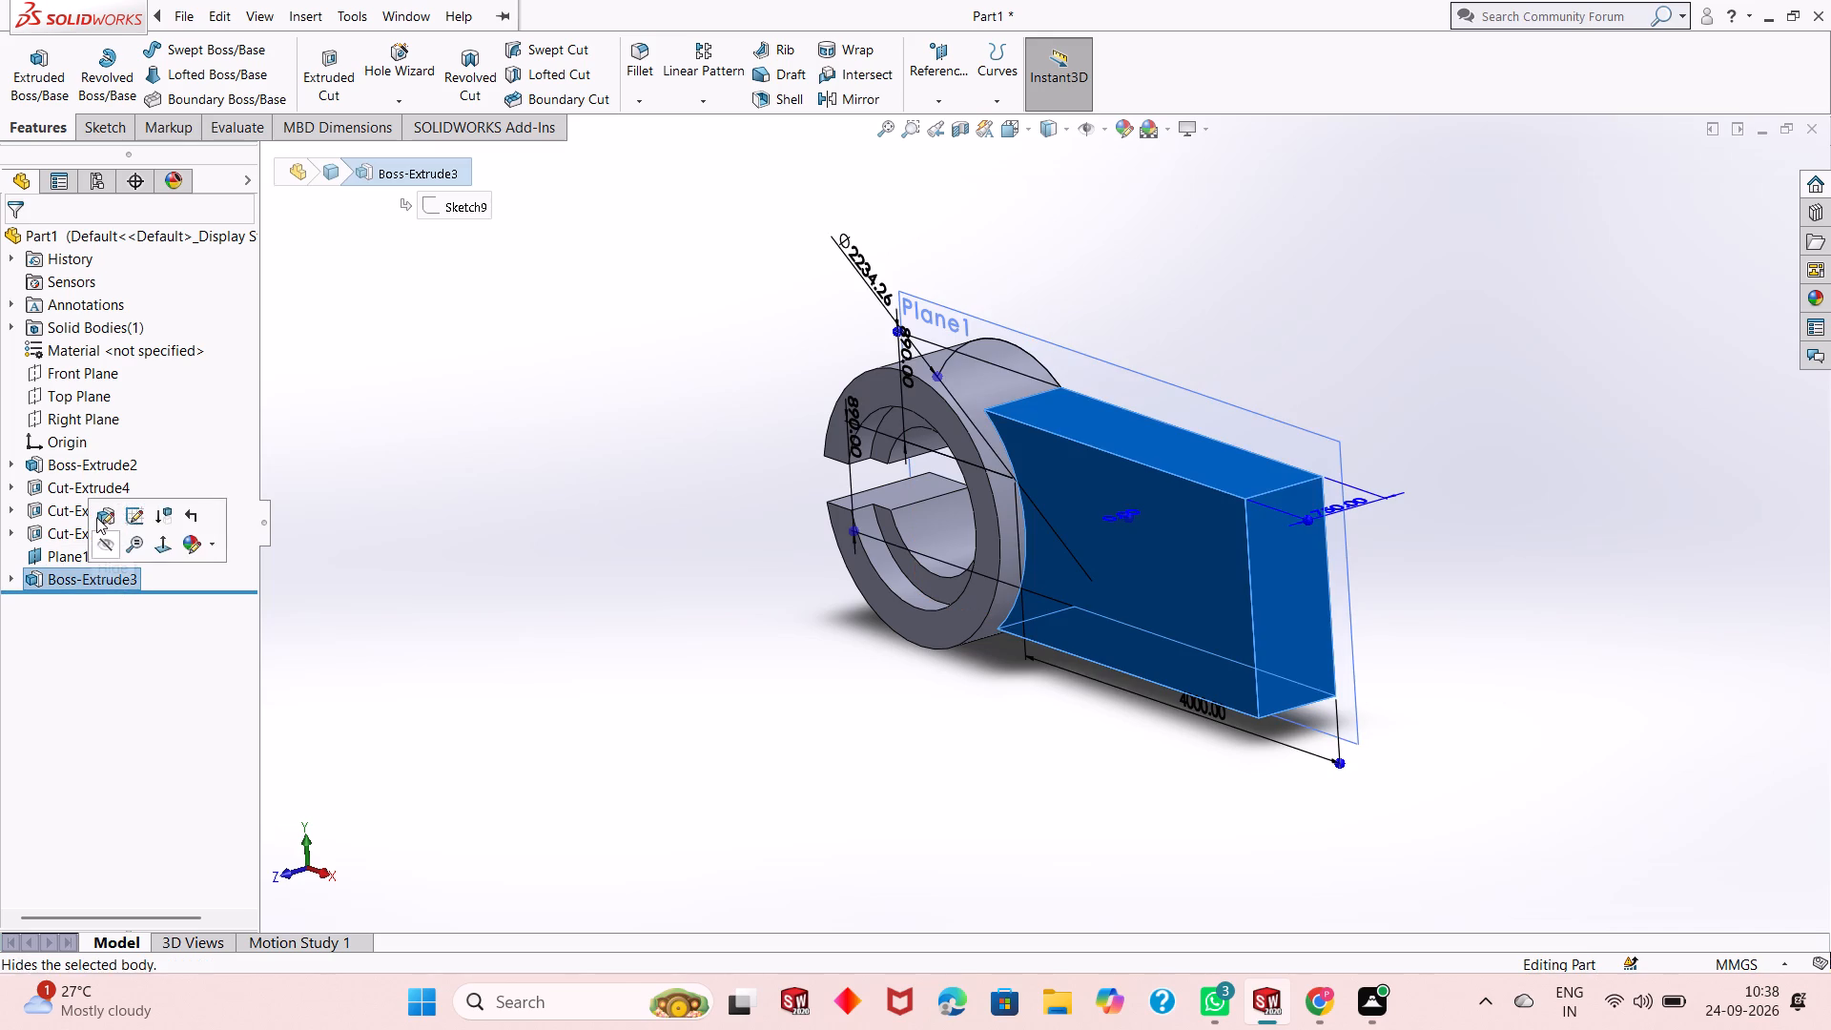
click(96, 517)
text(800)
key(Return)
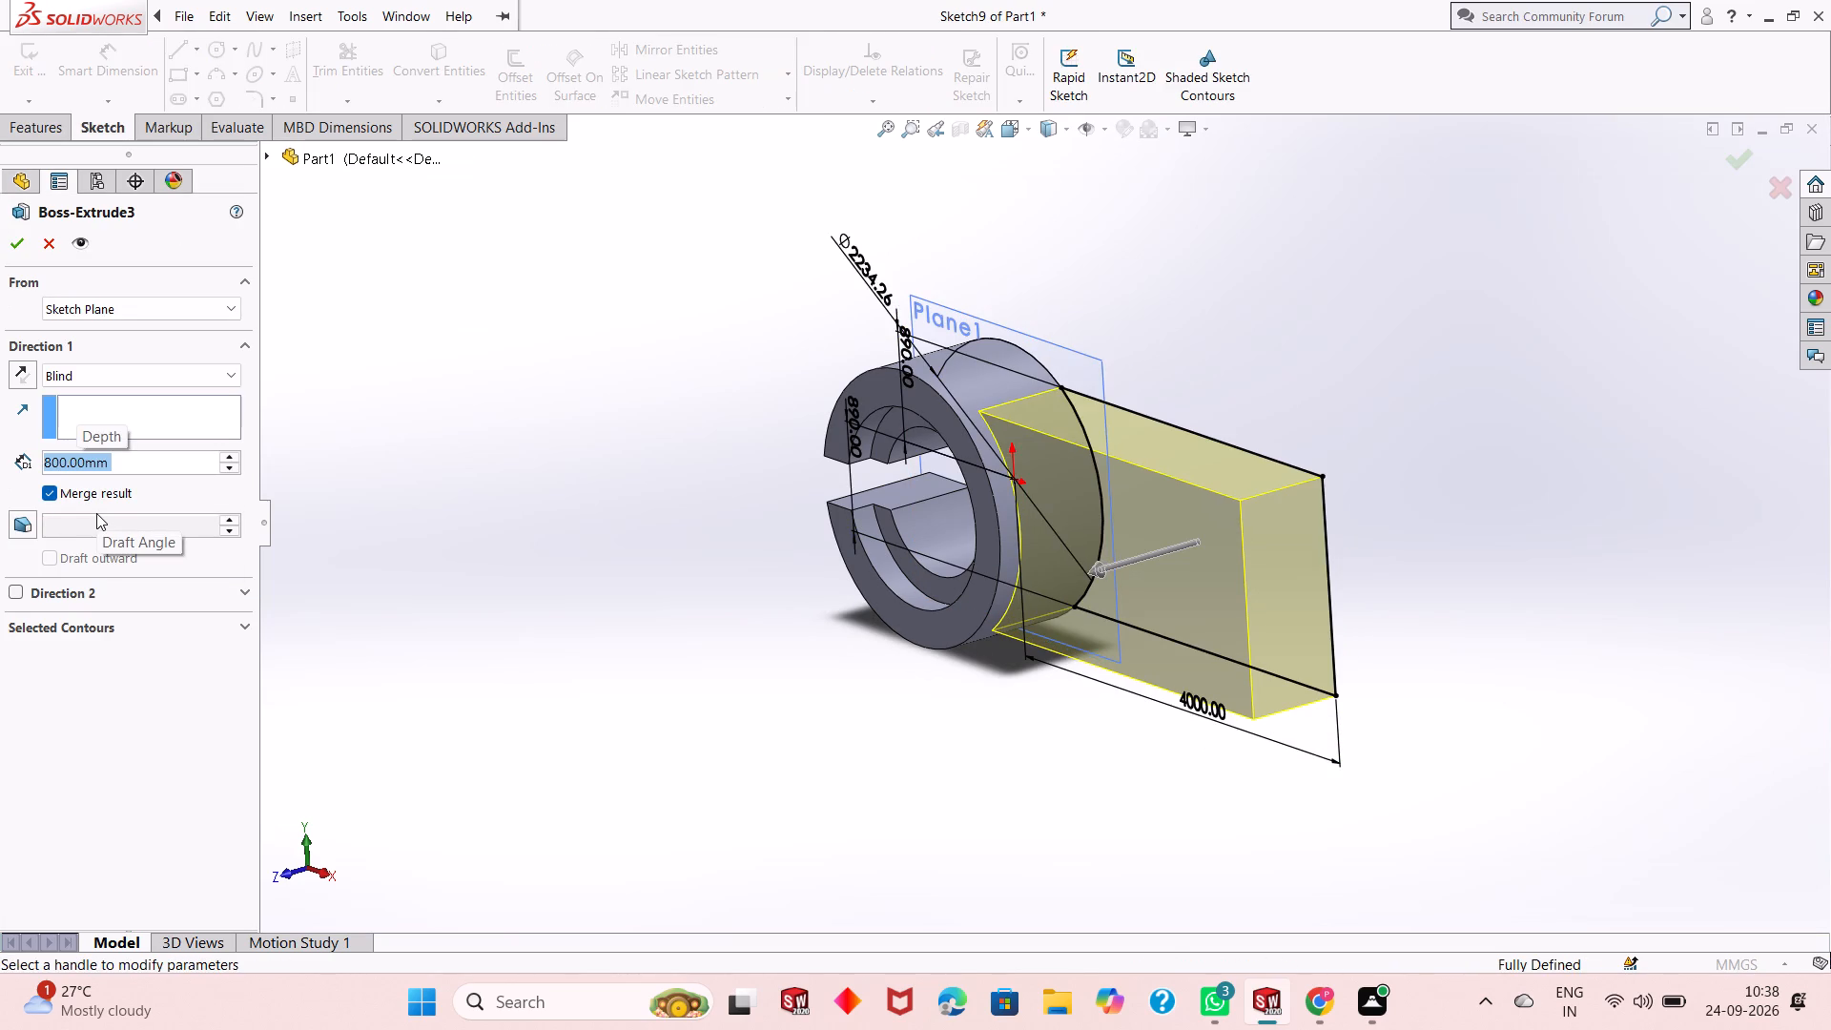
click(11, 255)
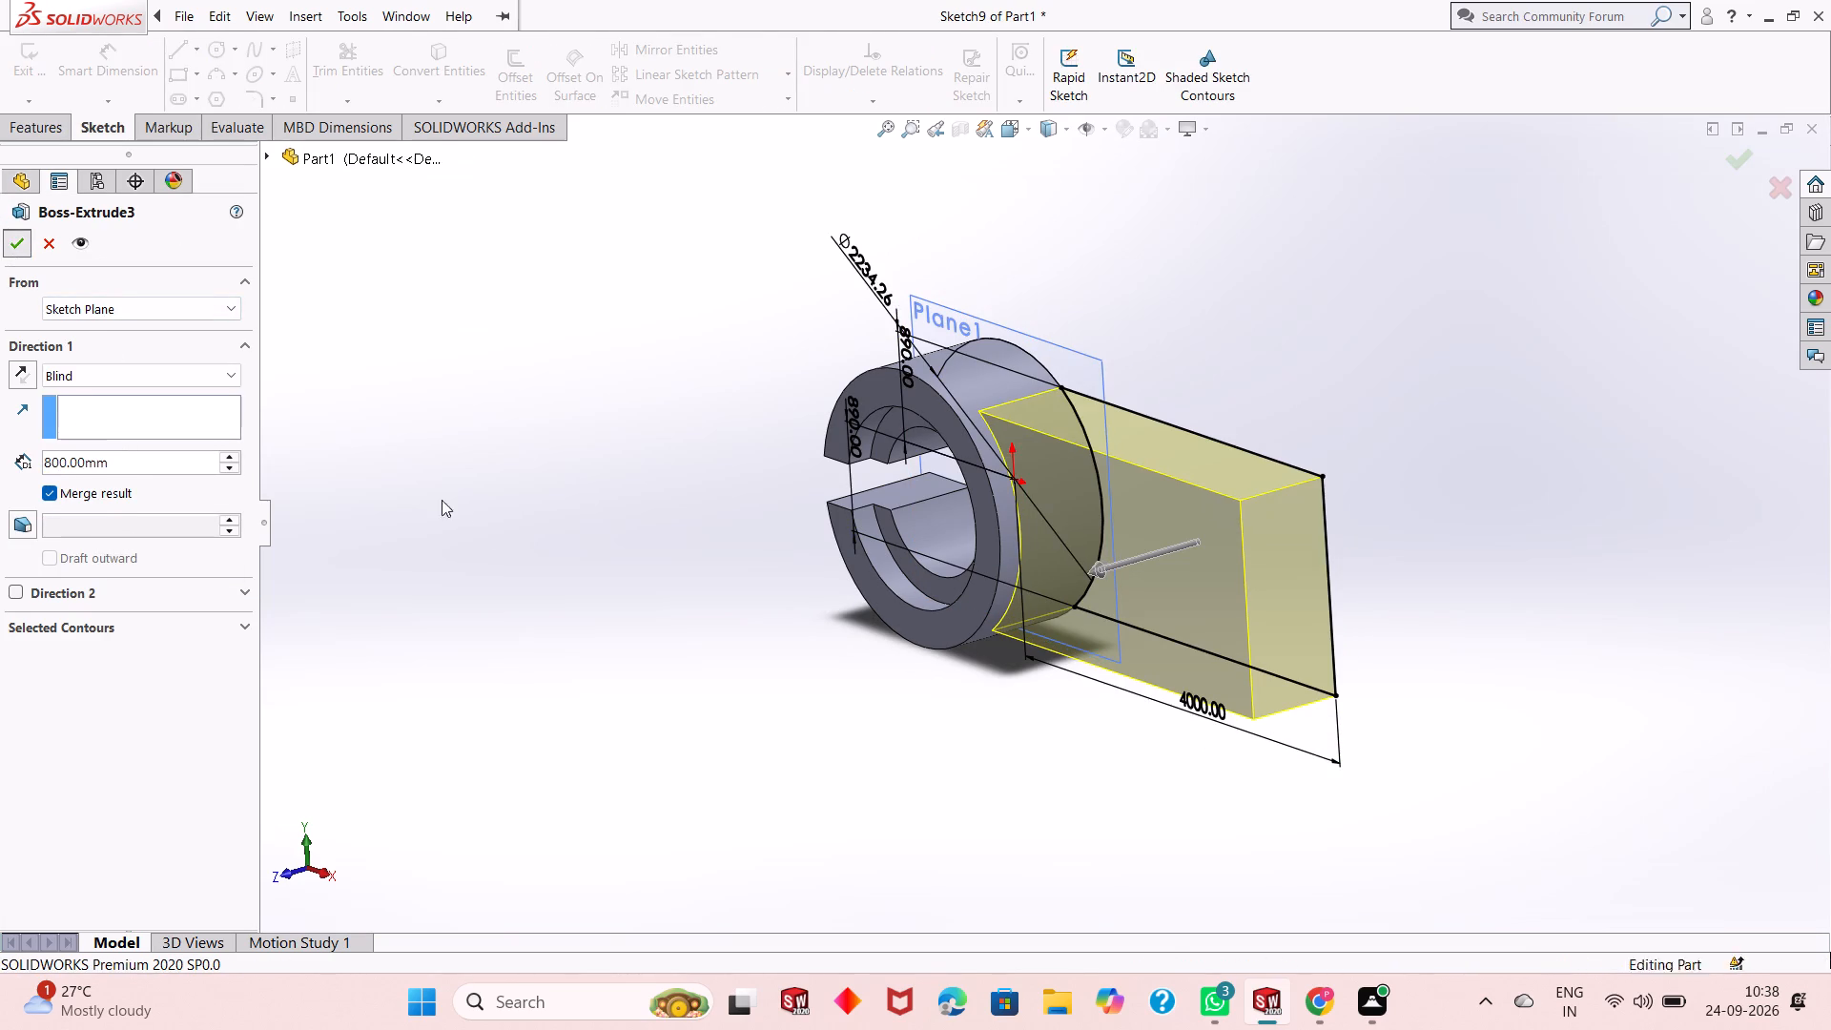
click(585, 572)
Hide Plane1 in the model view.
scroll(1216, 512, down, 2)
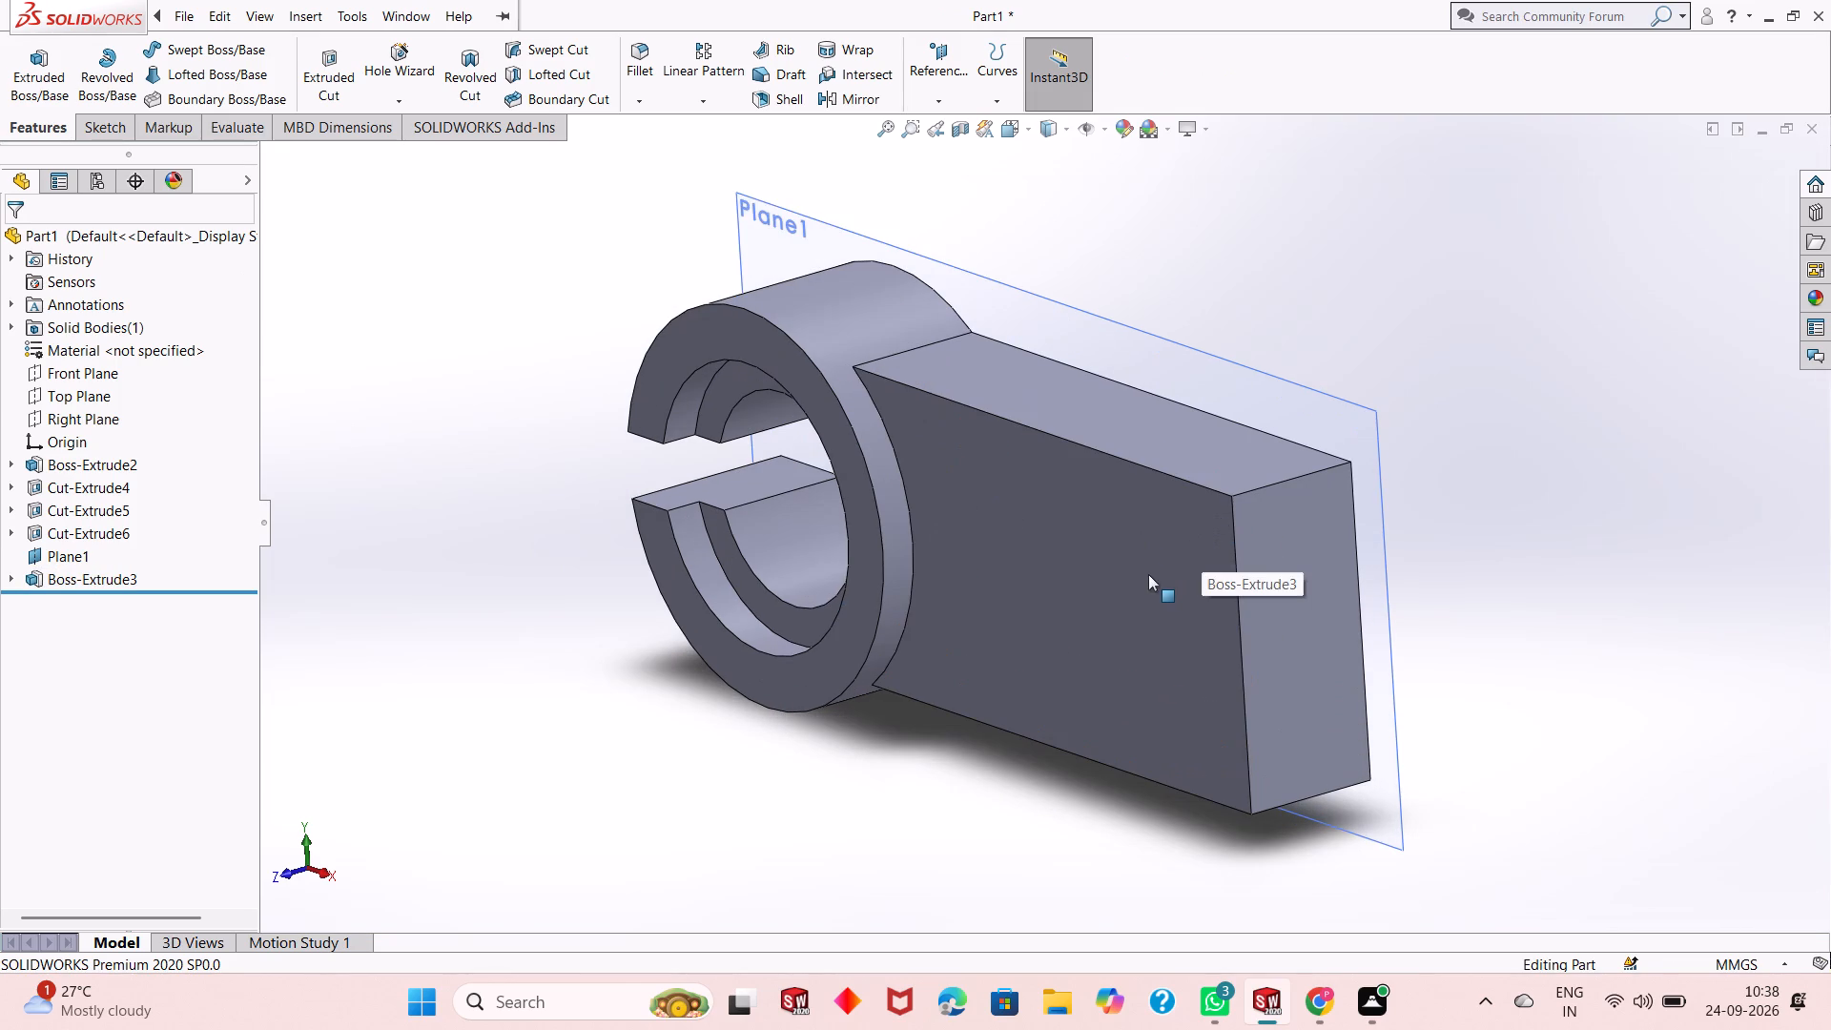
middle_drag(1101, 590, 1120, 576)
right_click(1221, 370)
click(1302, 340)
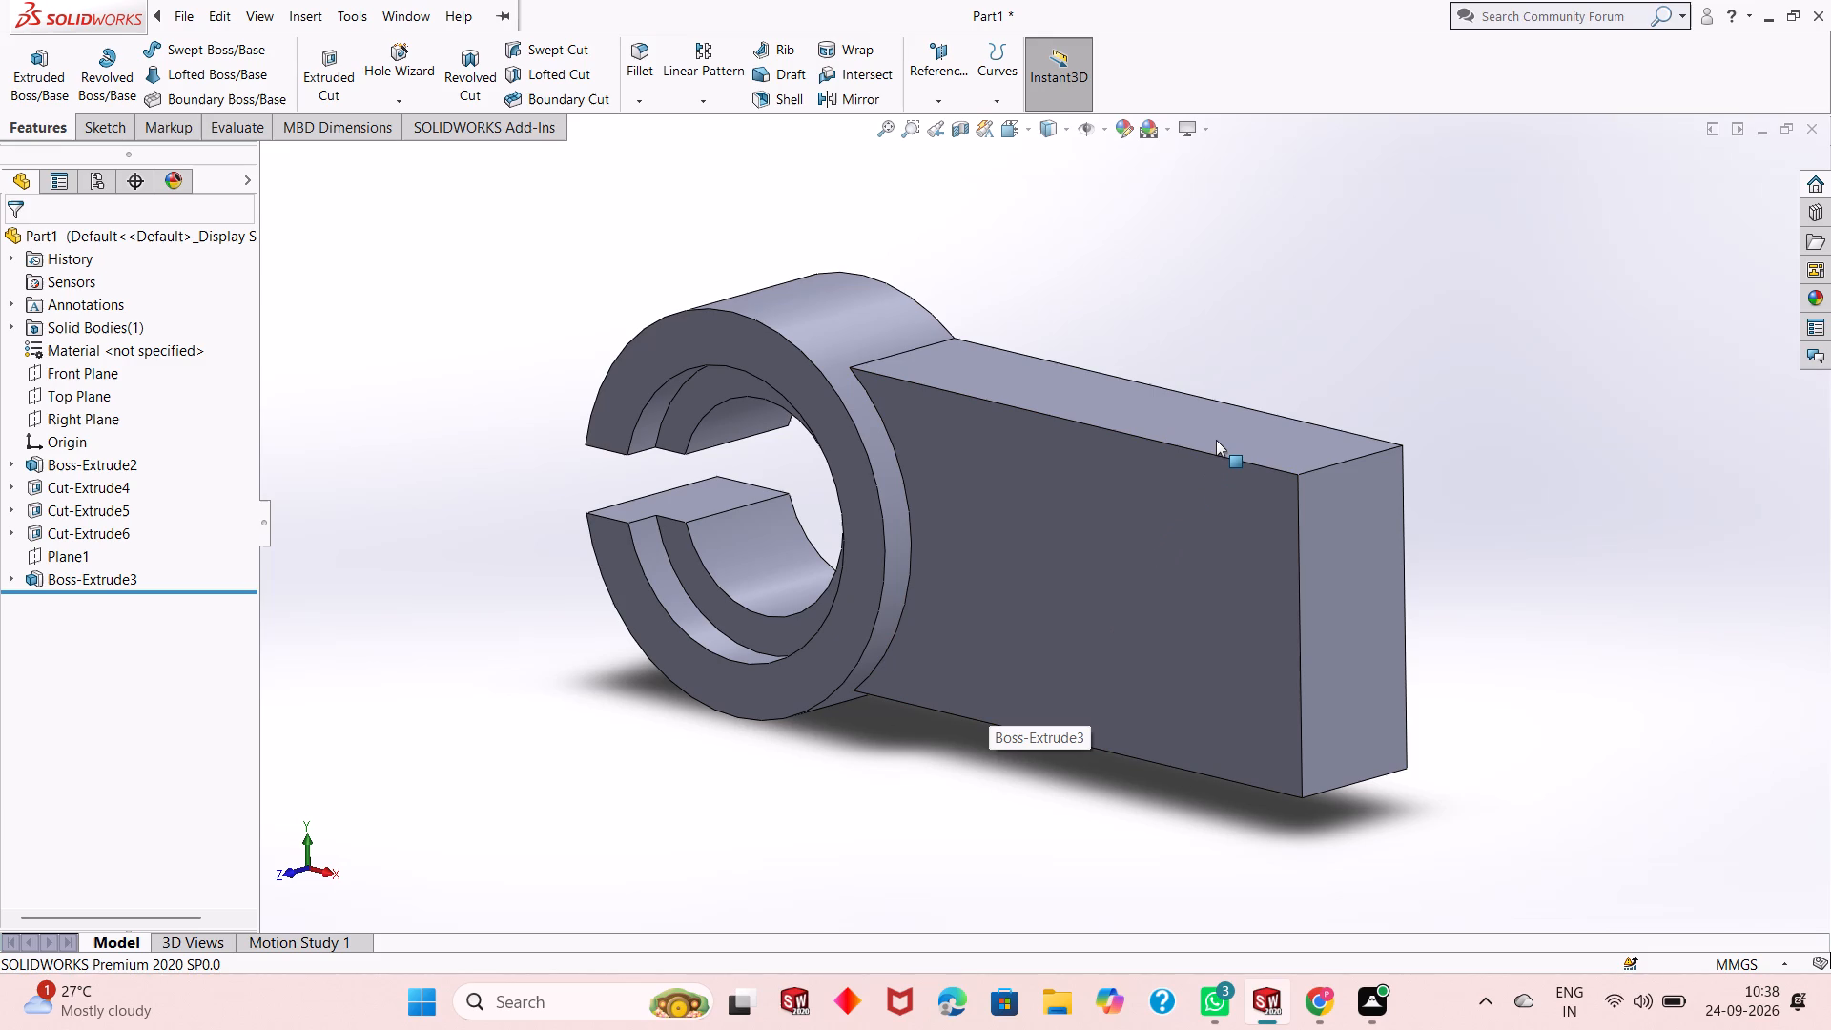
Start a sketch on the arm's large front face, viewed normal to the face.
click(1147, 614)
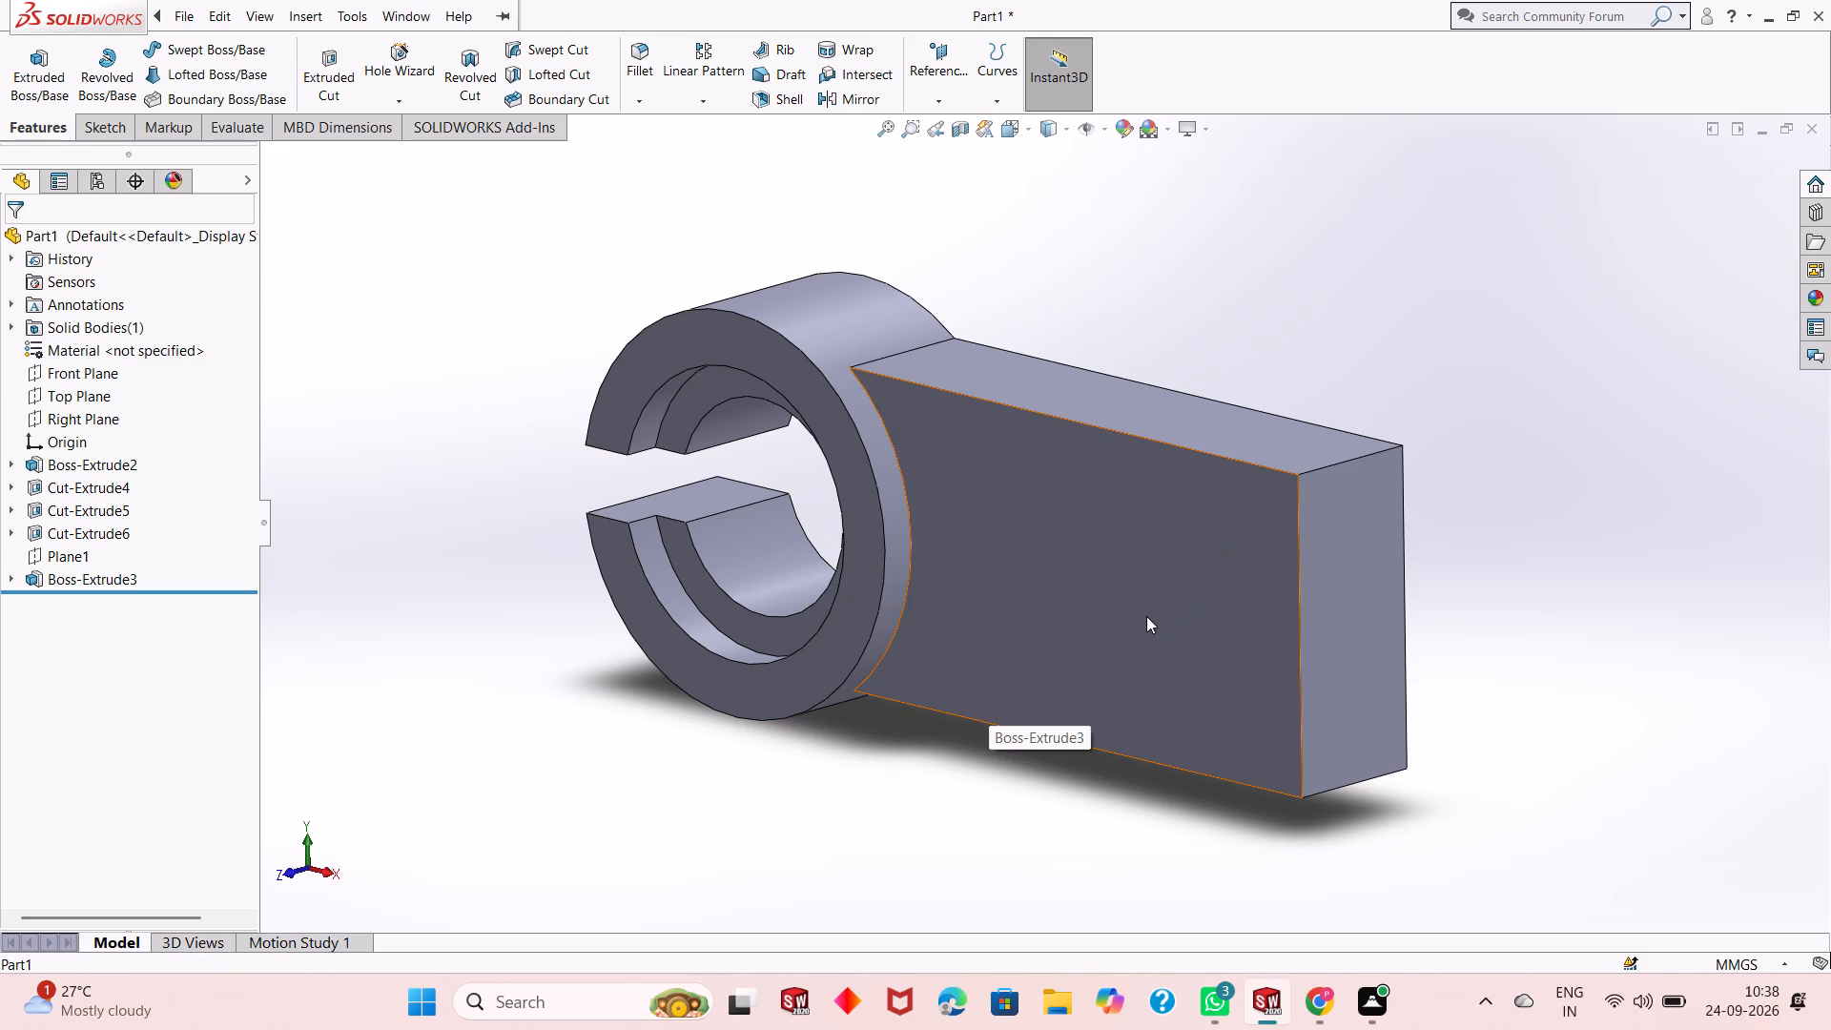
click(1230, 556)
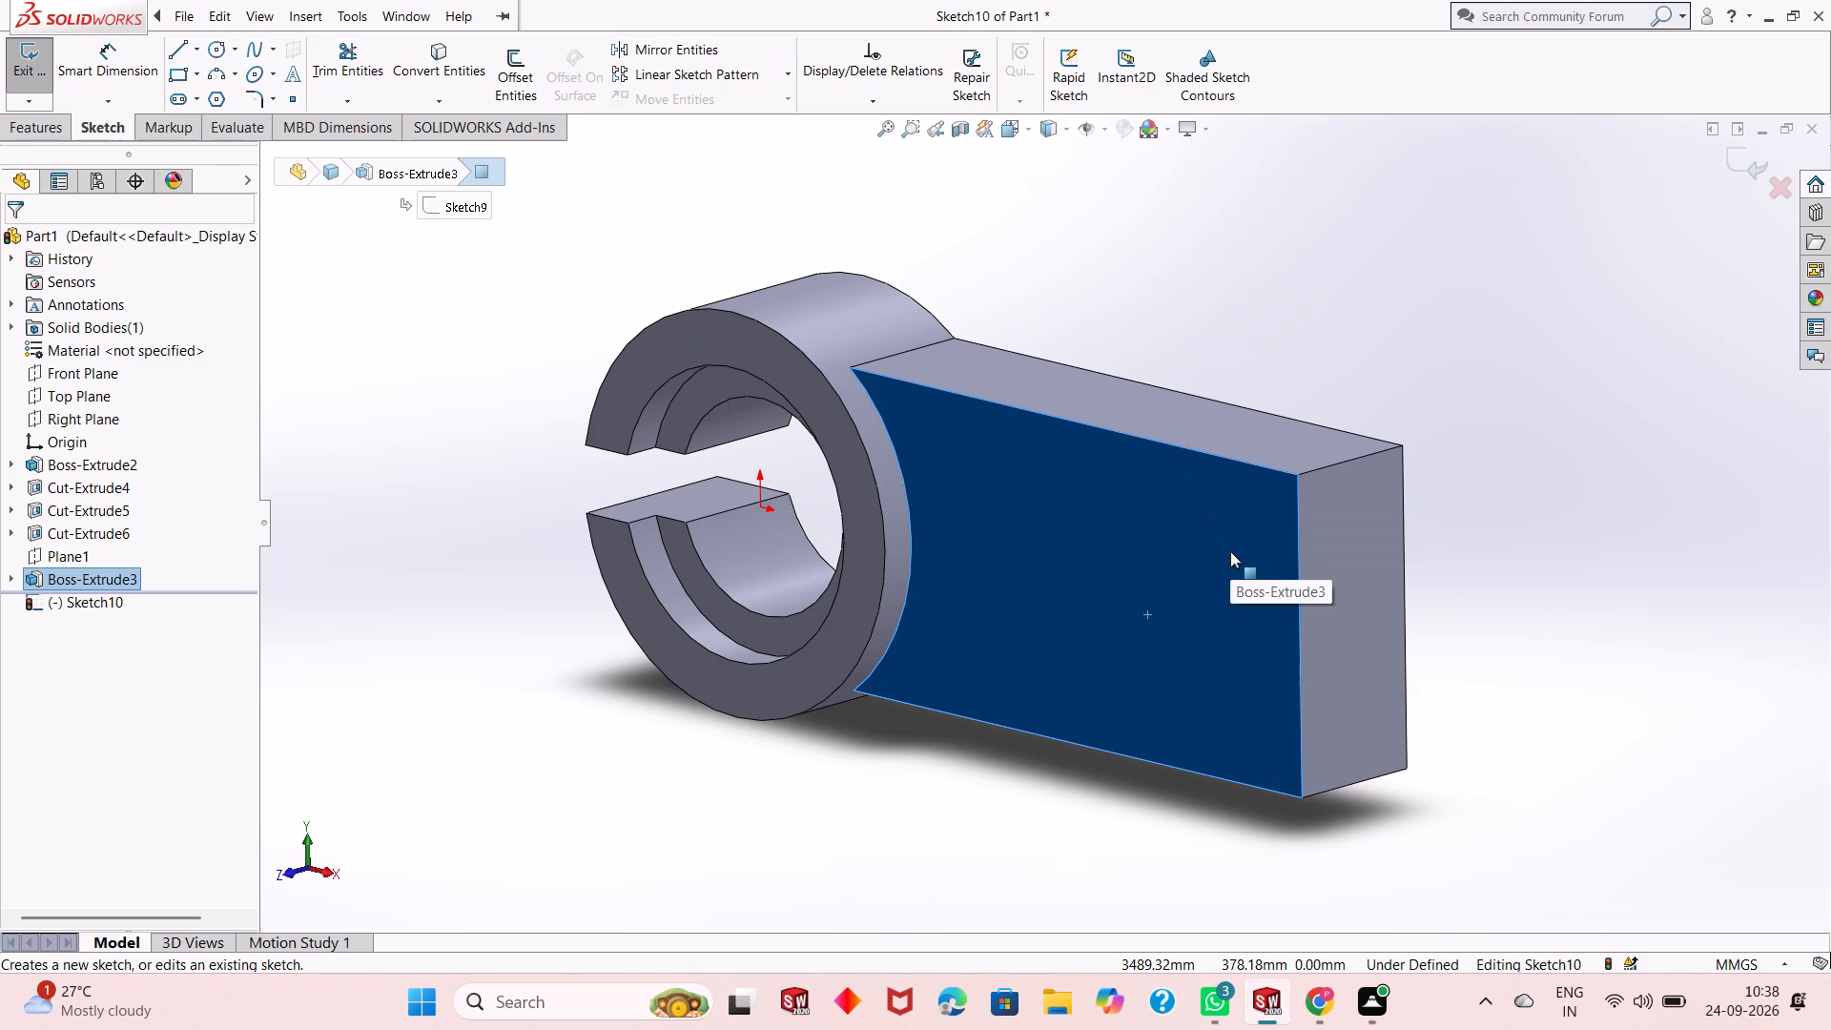
key(ctrl+8)
key(Escape)
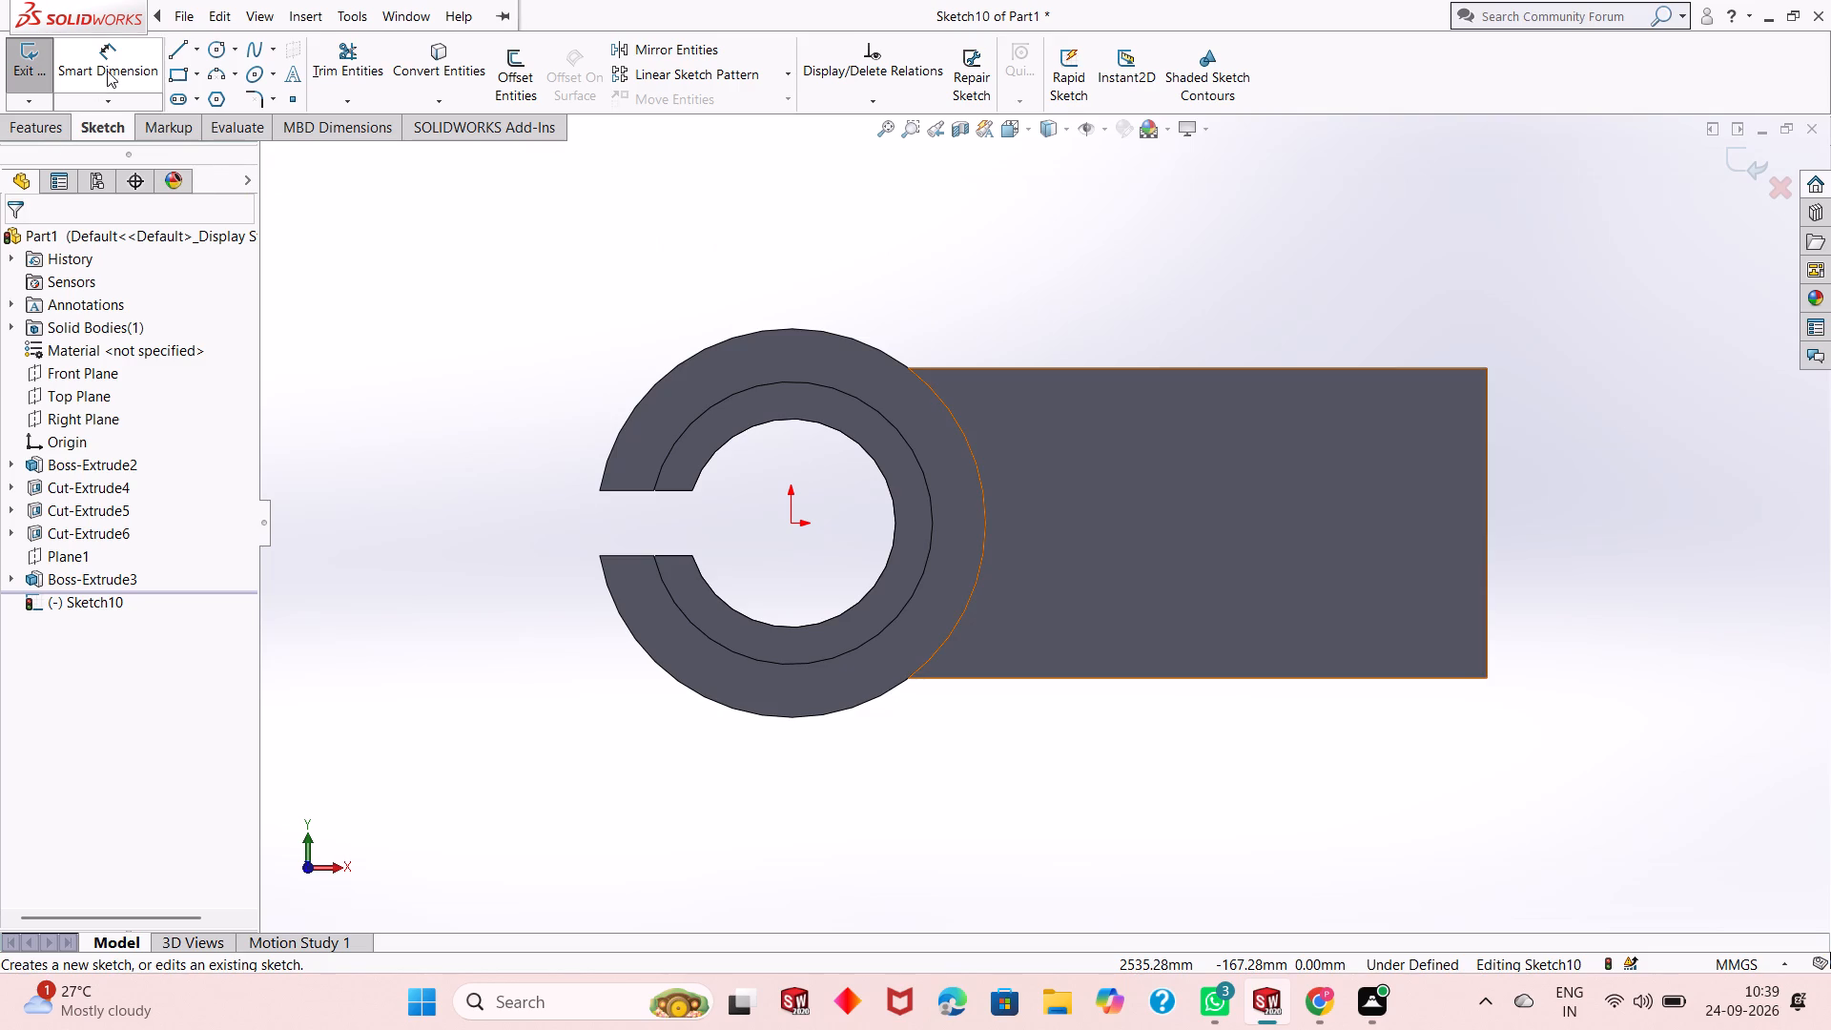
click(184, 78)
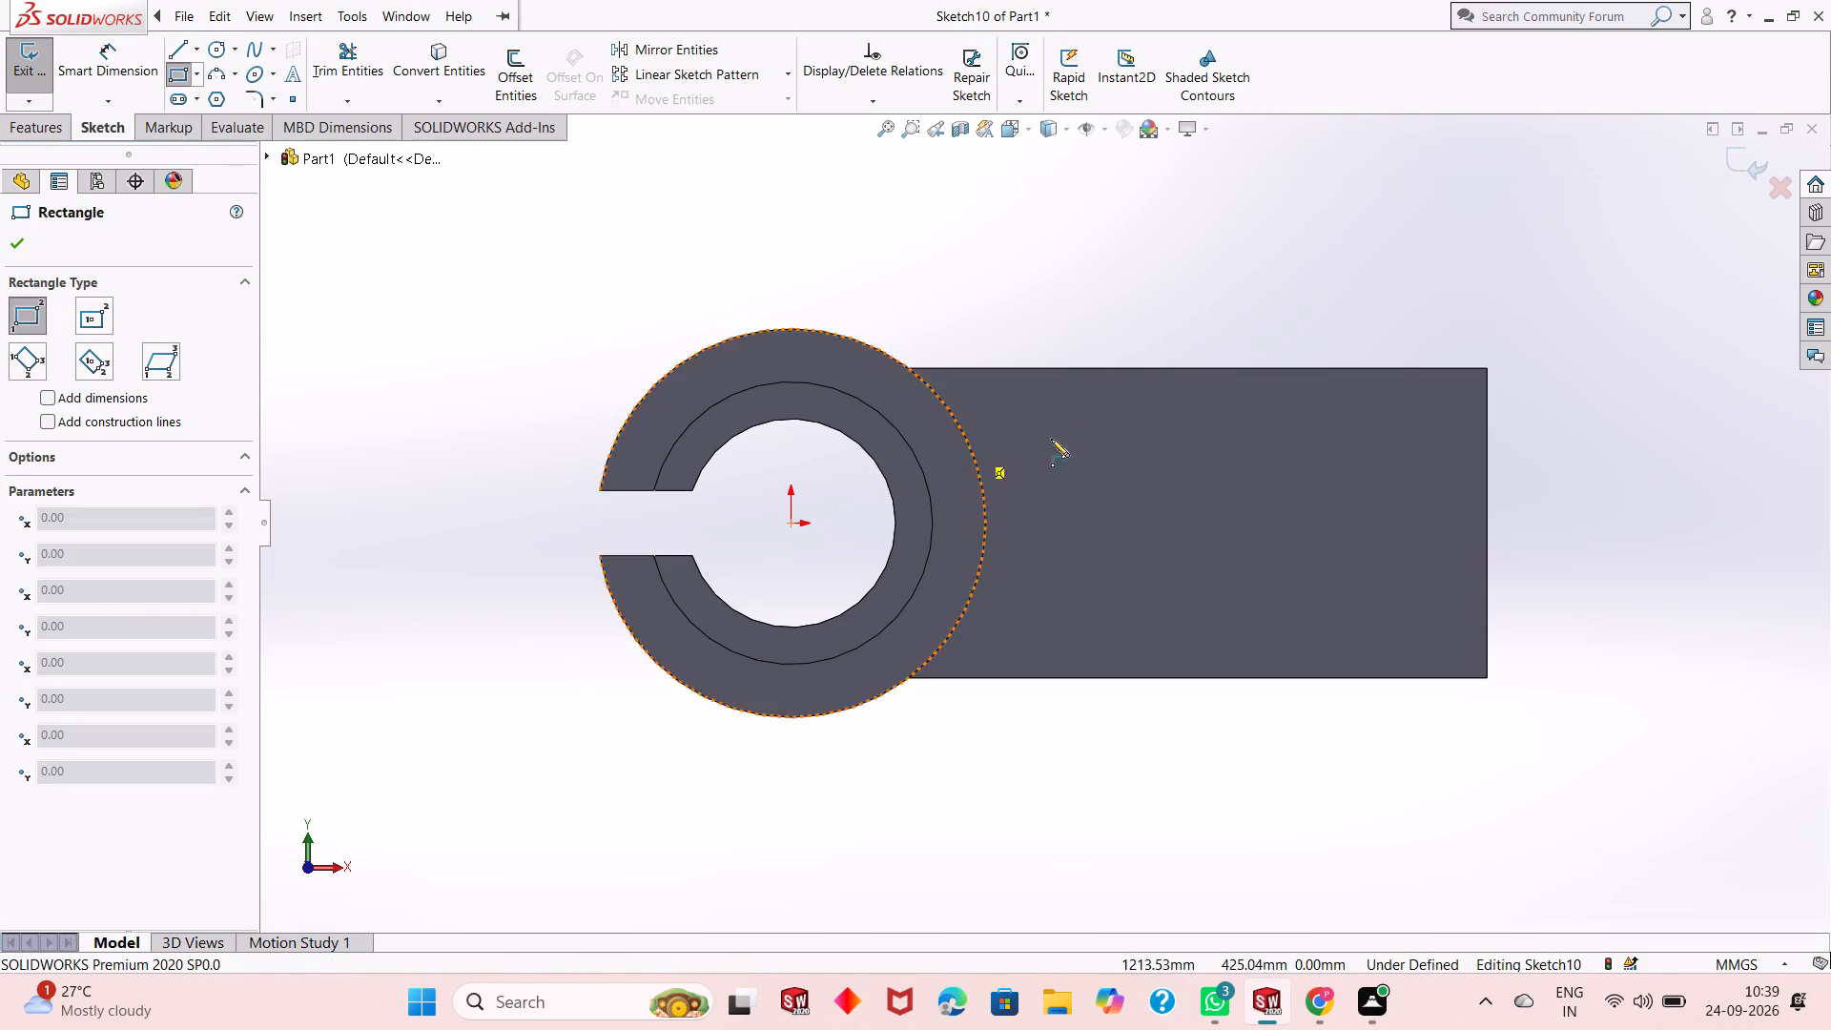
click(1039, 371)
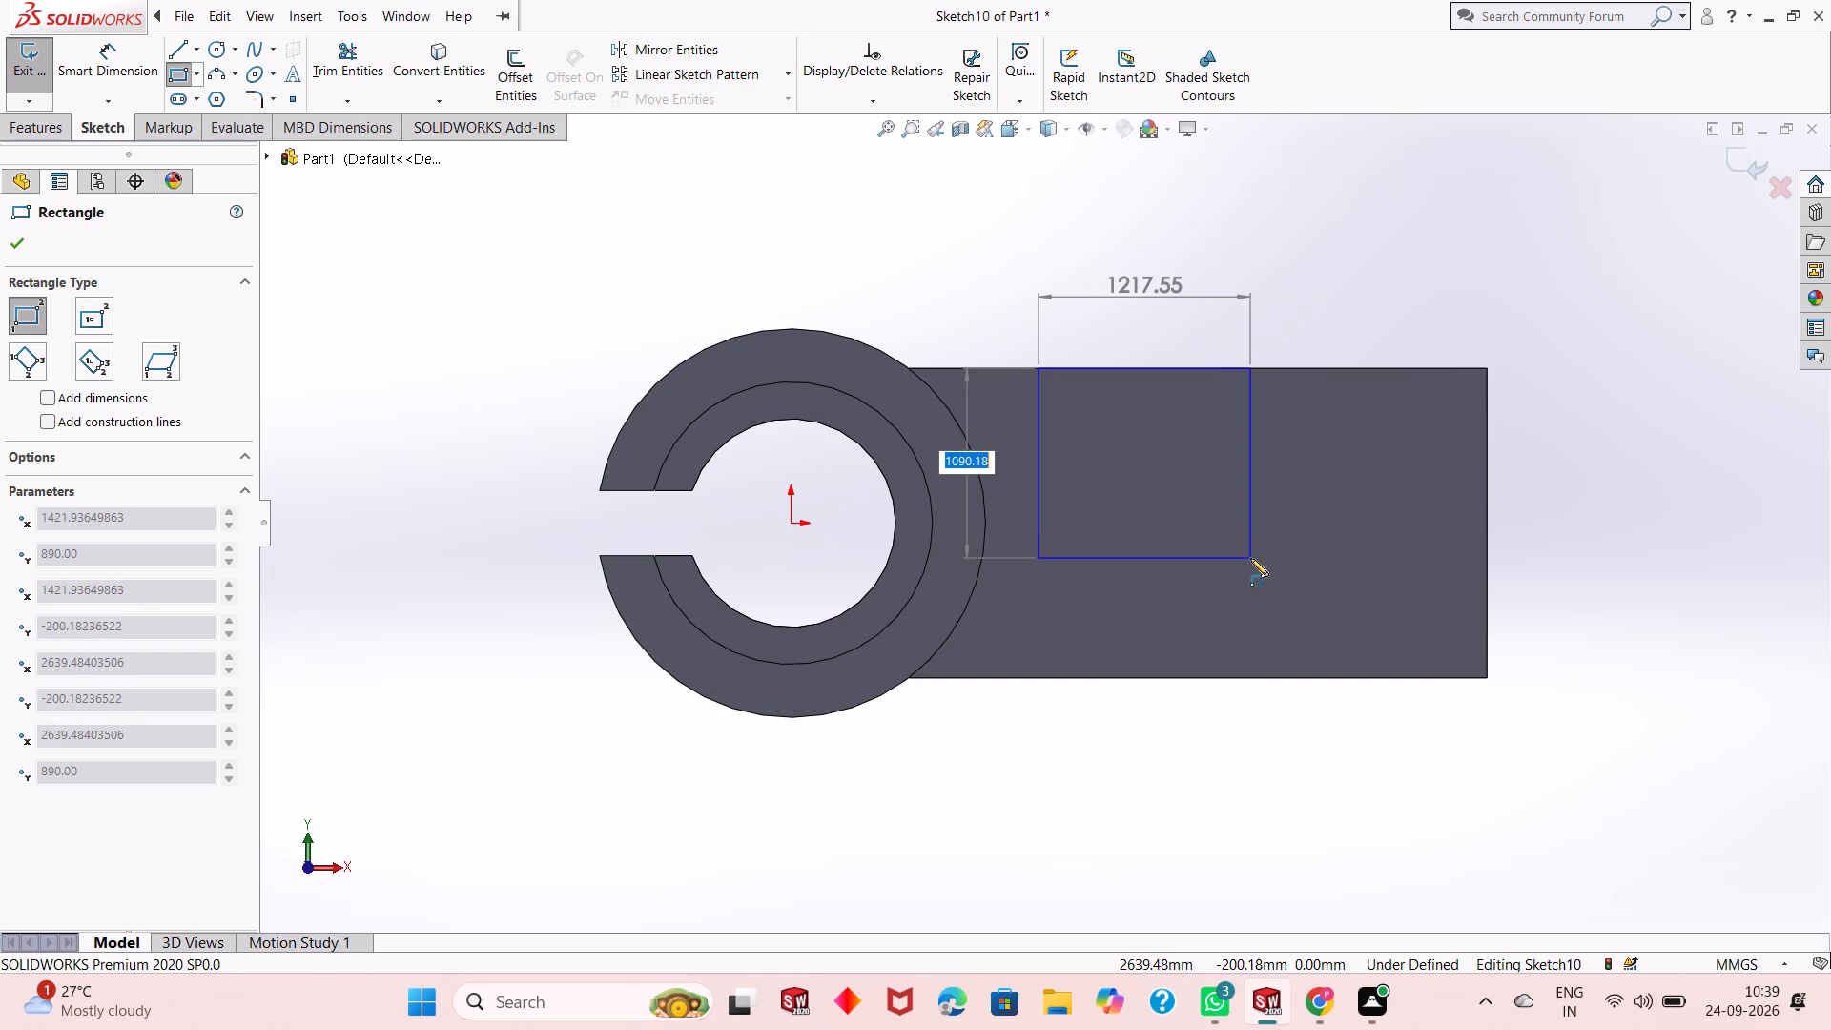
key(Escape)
Sketch a corner rectangle about 2655 by 1780 mm from the arm's upper edge to its lower outer corner.
click(190, 82)
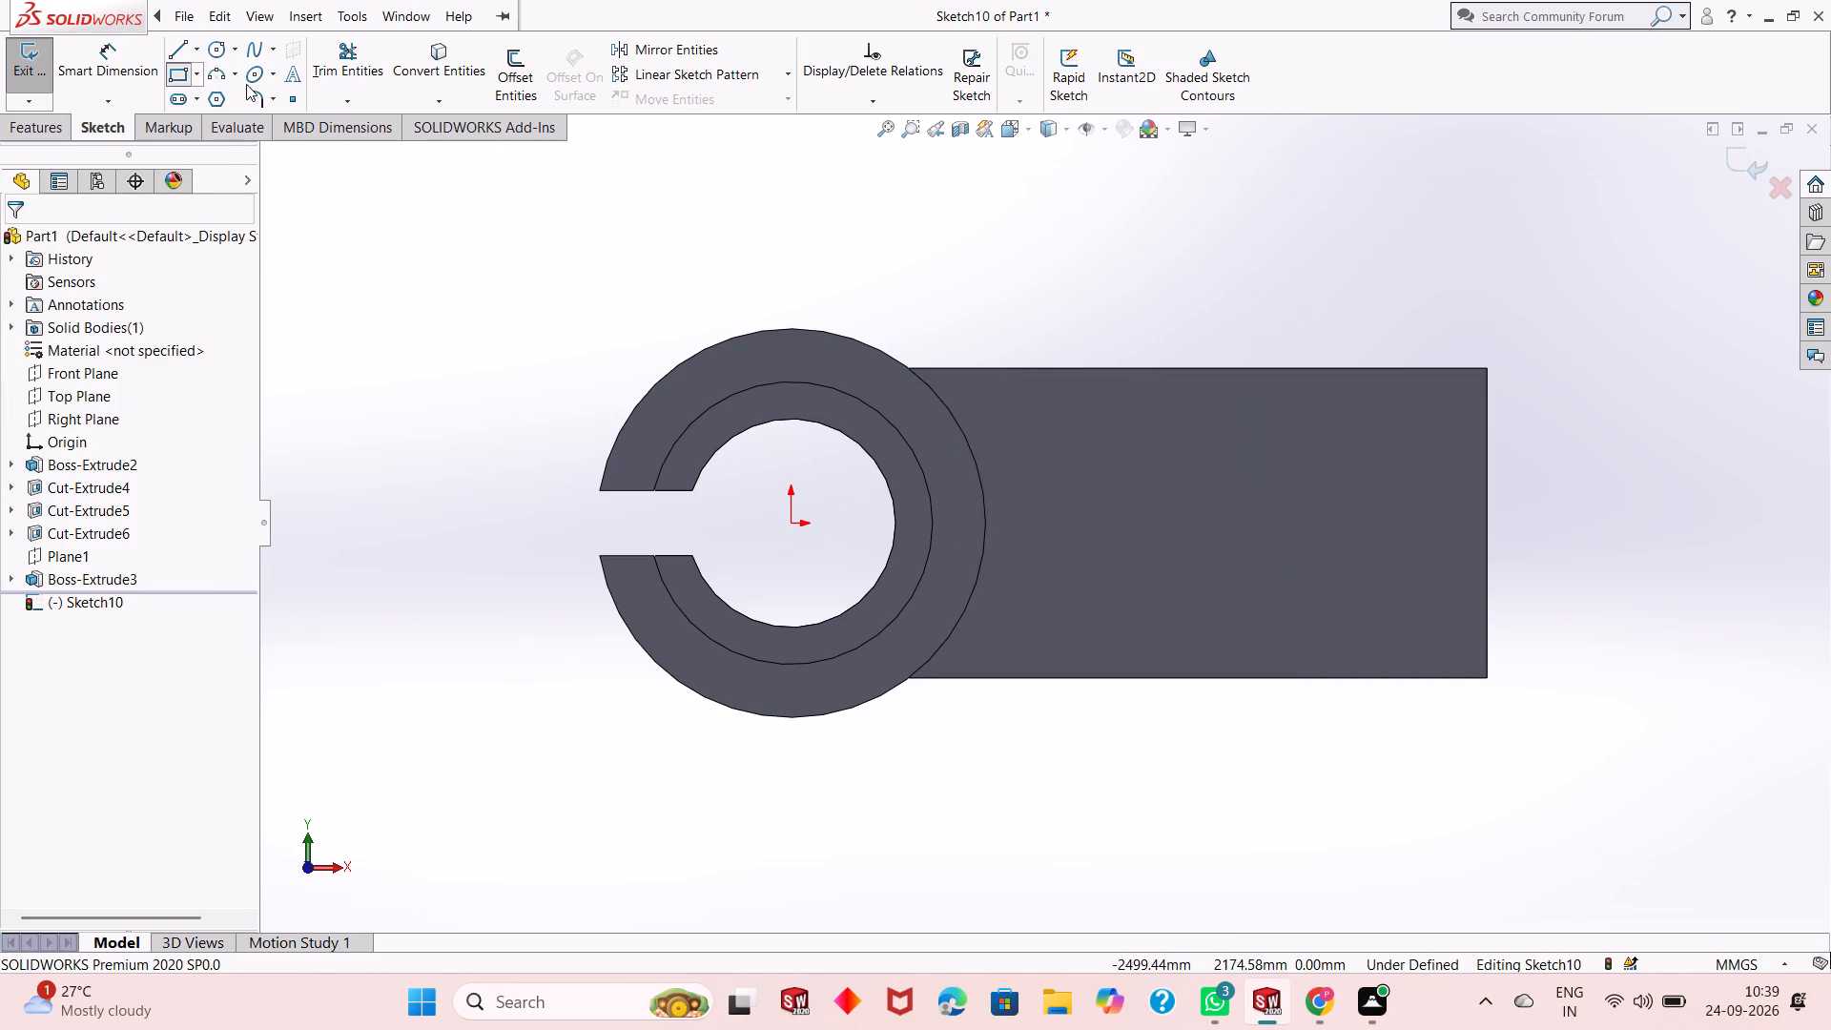
click(1025, 369)
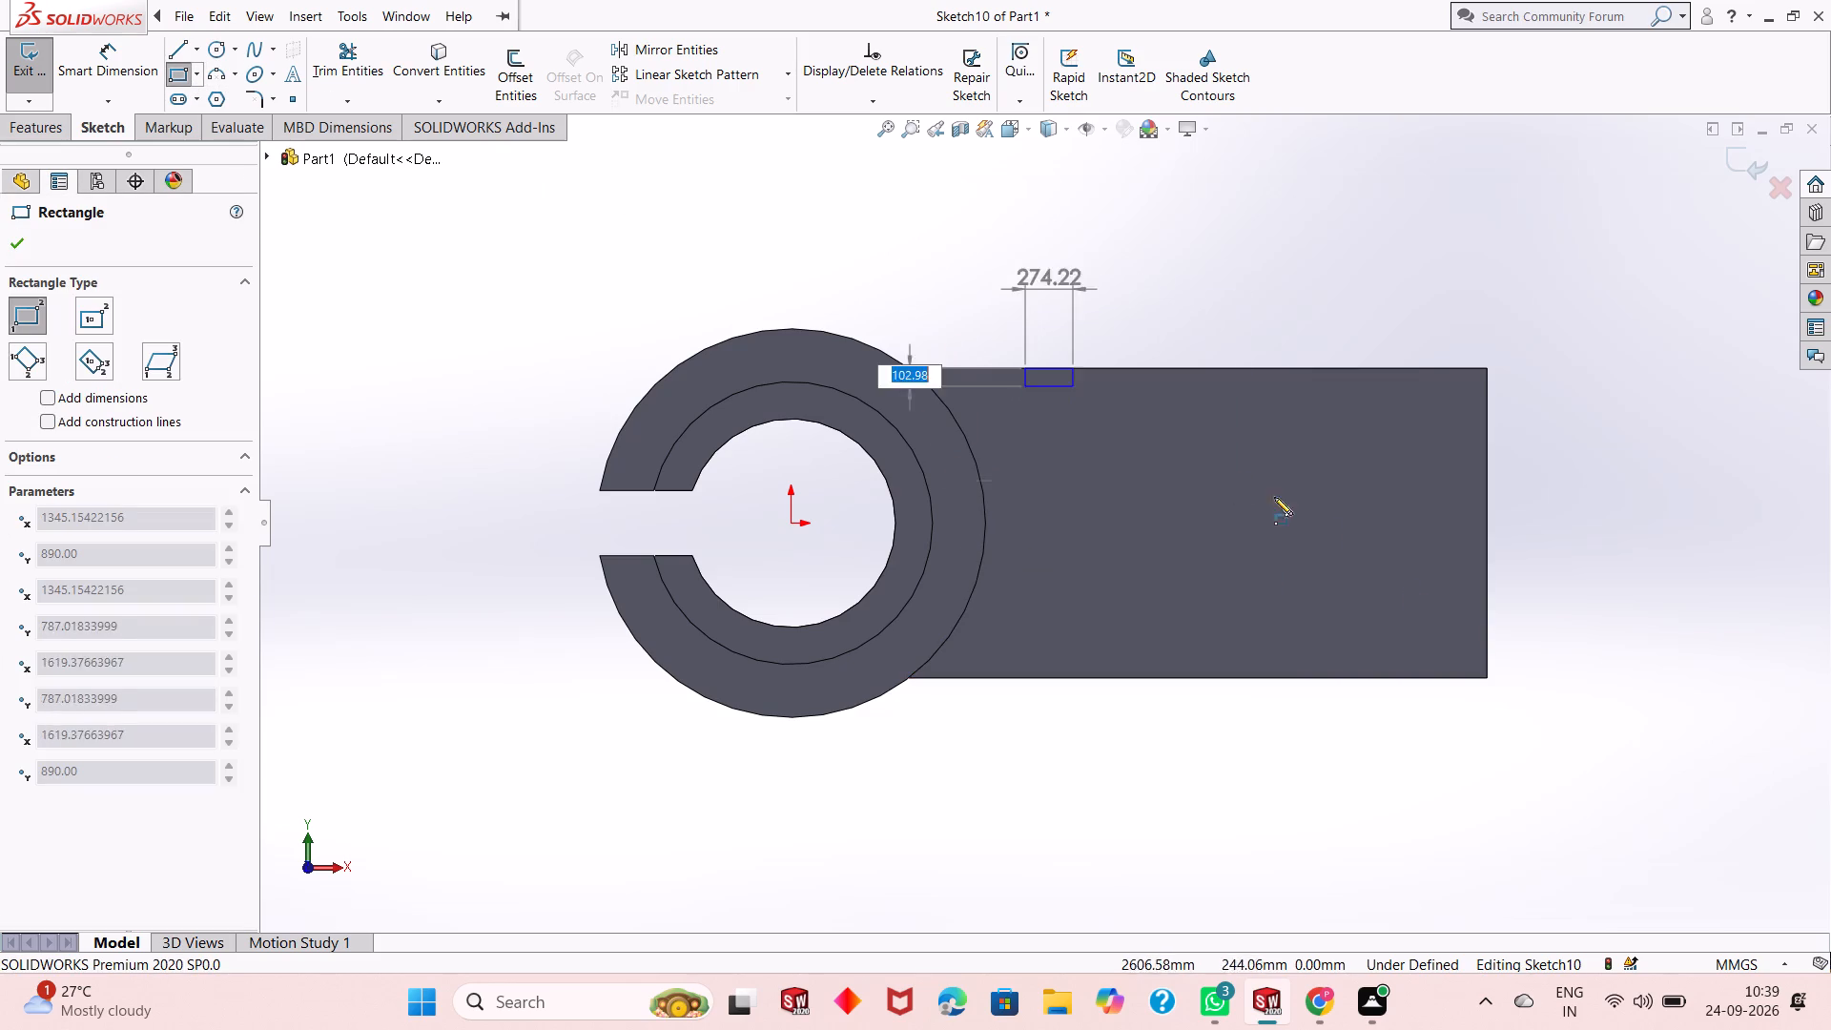
click(1490, 677)
key(Escape)
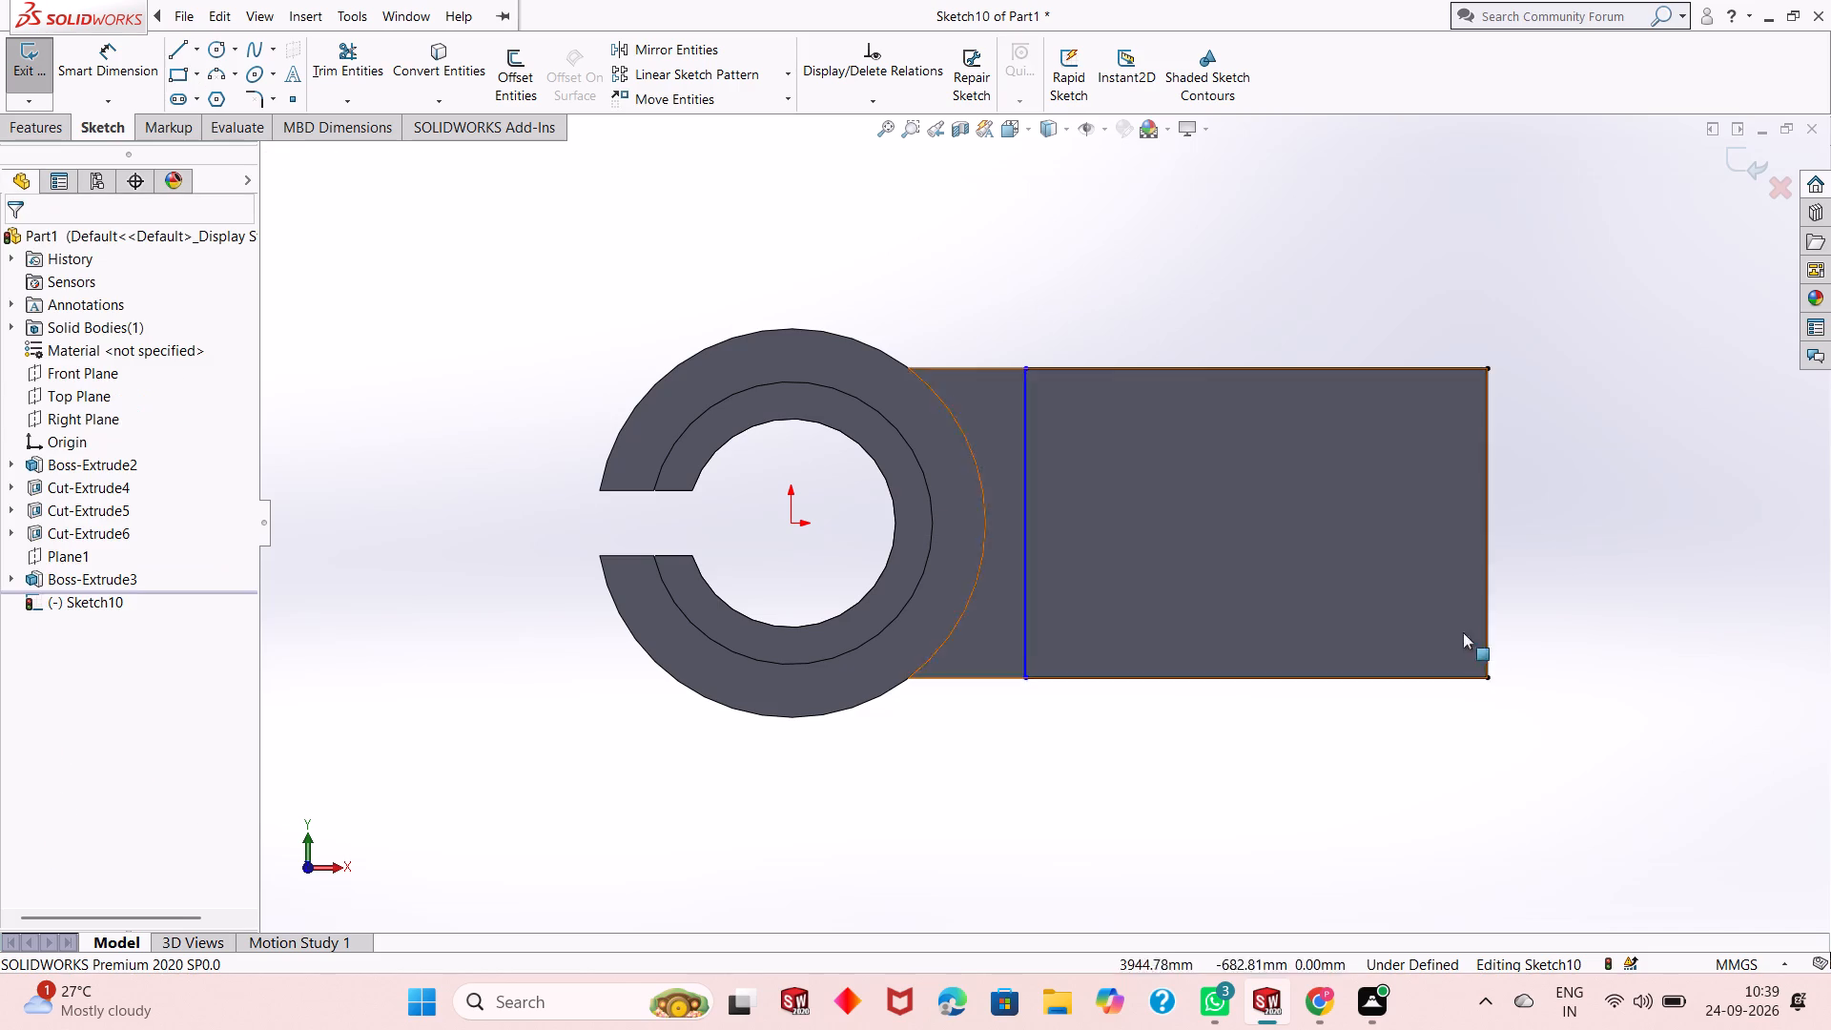
key(Escape)
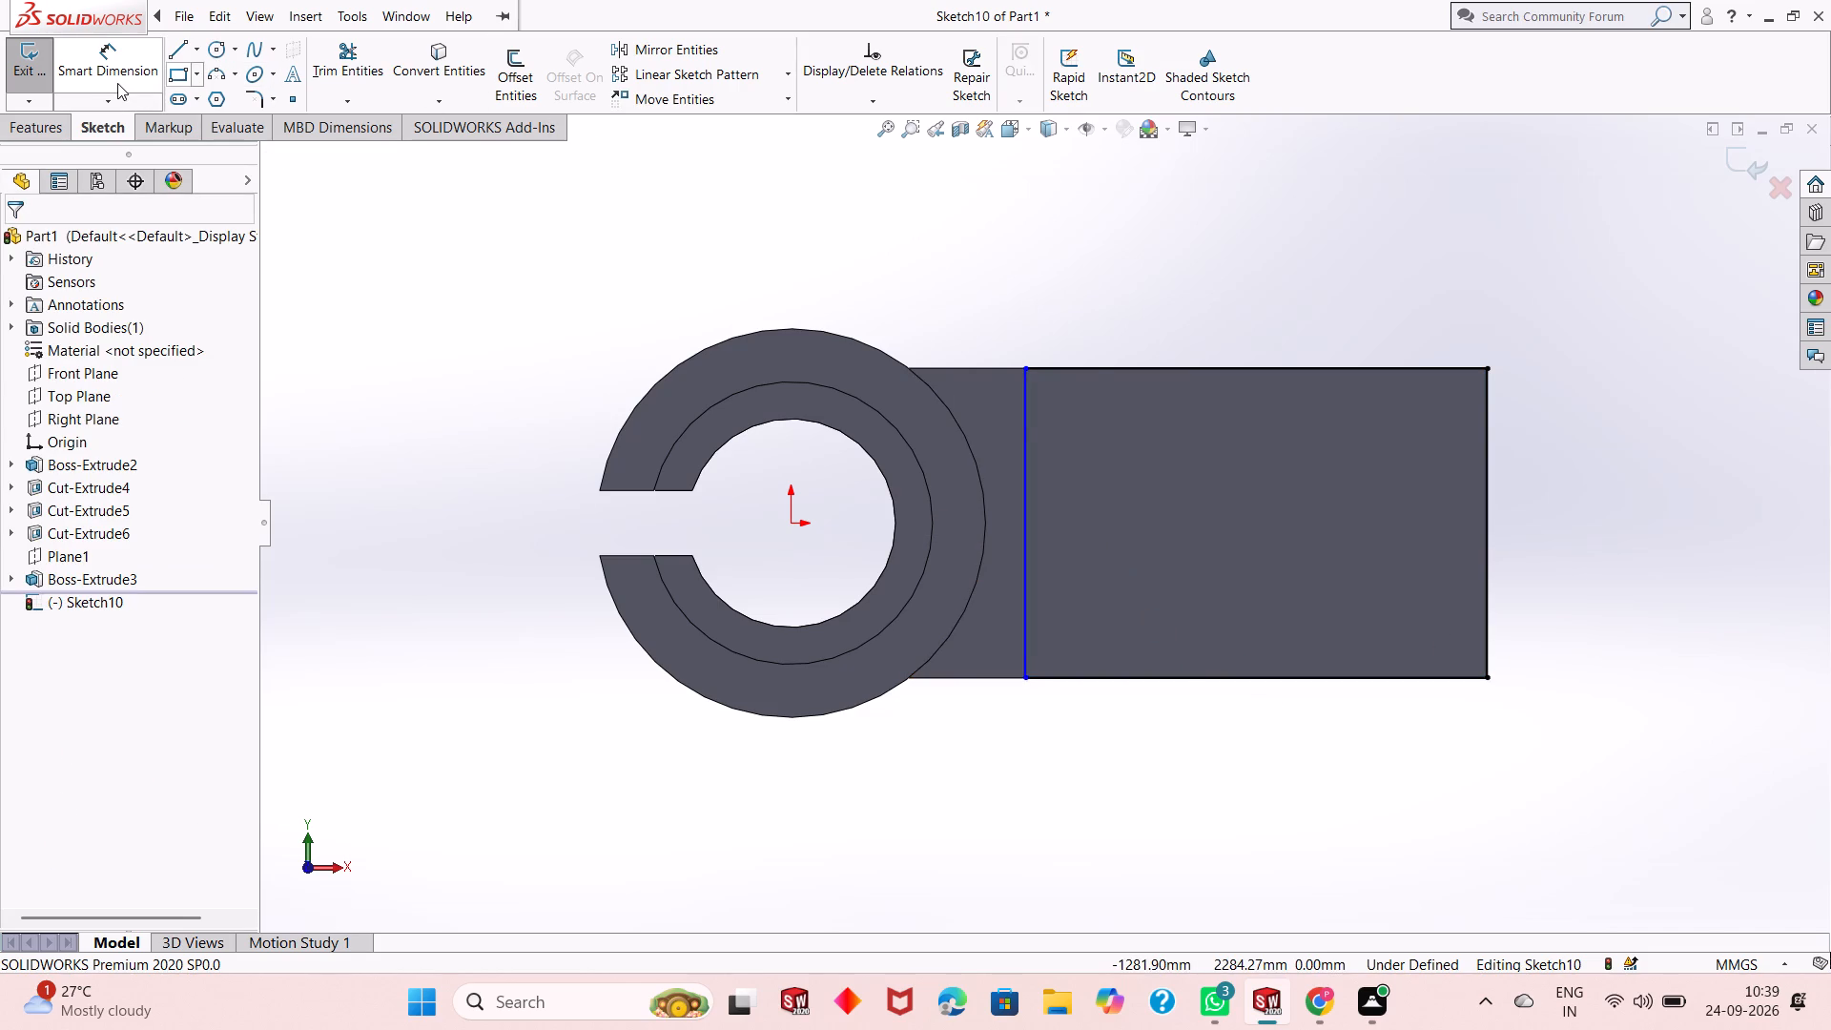
Dimension the rectangle's upper side as 2812 mm.
click(117, 83)
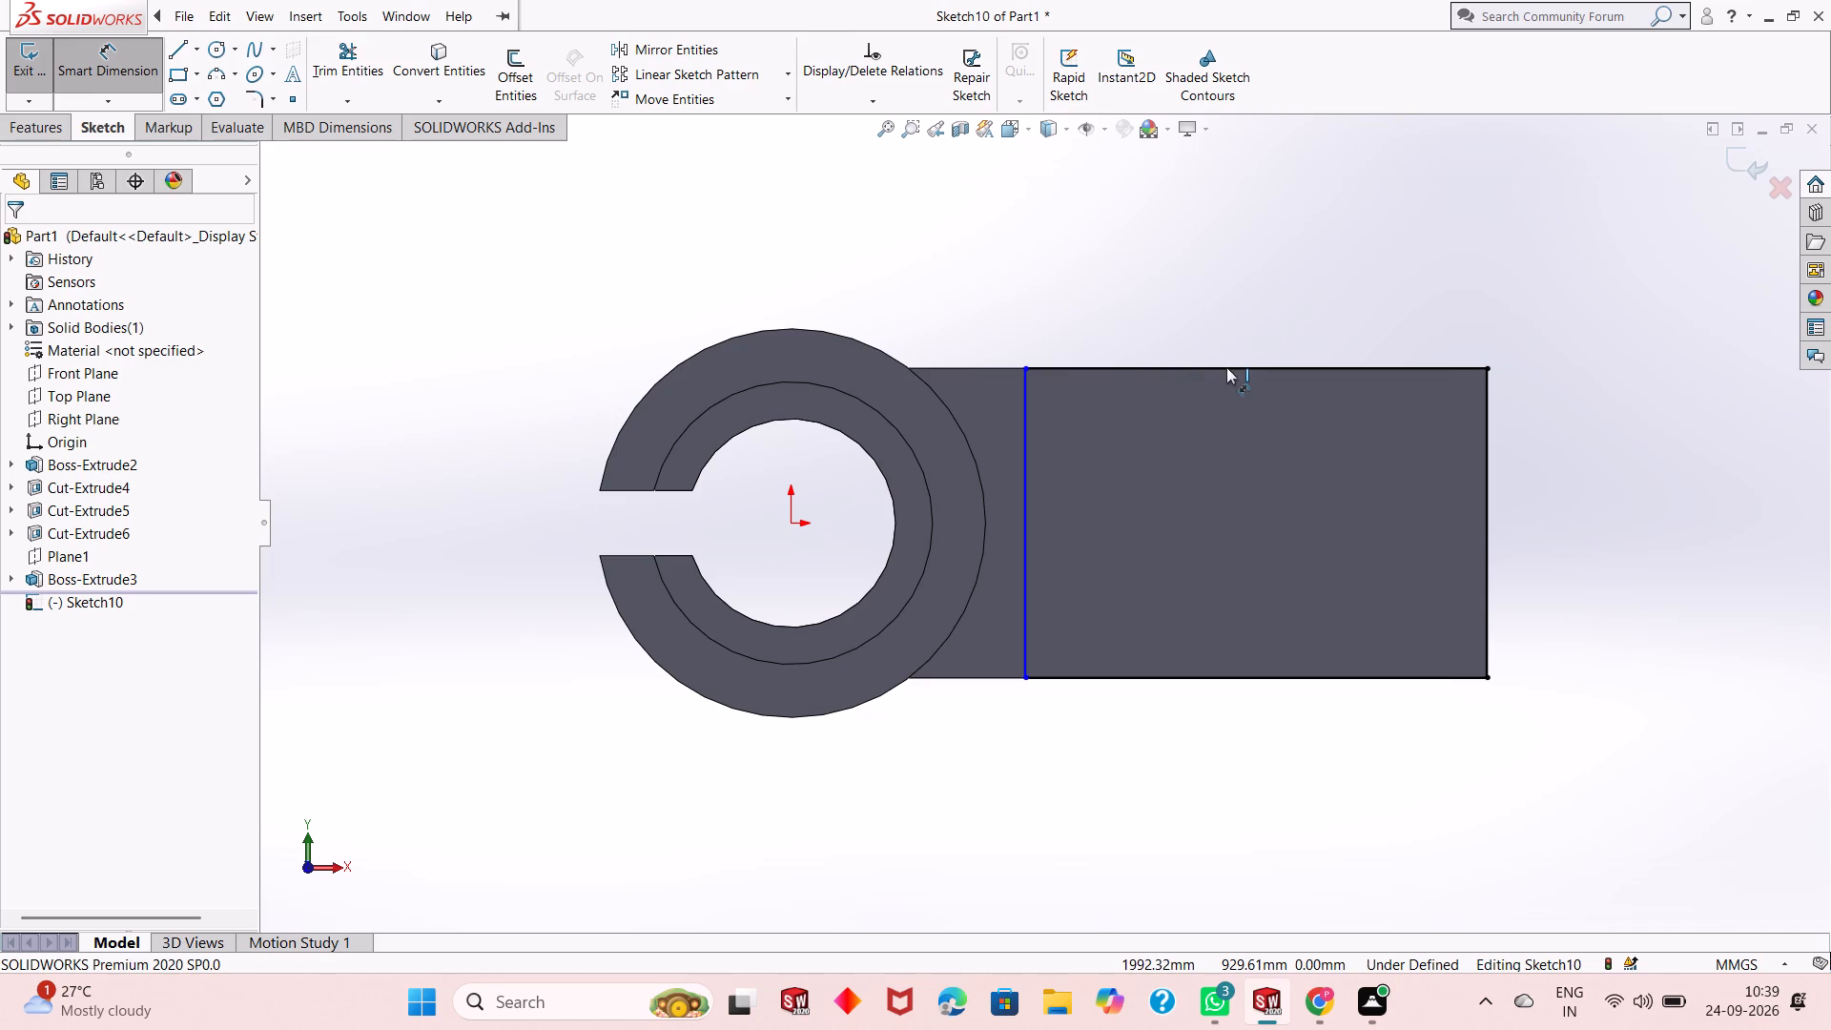
click(1267, 367)
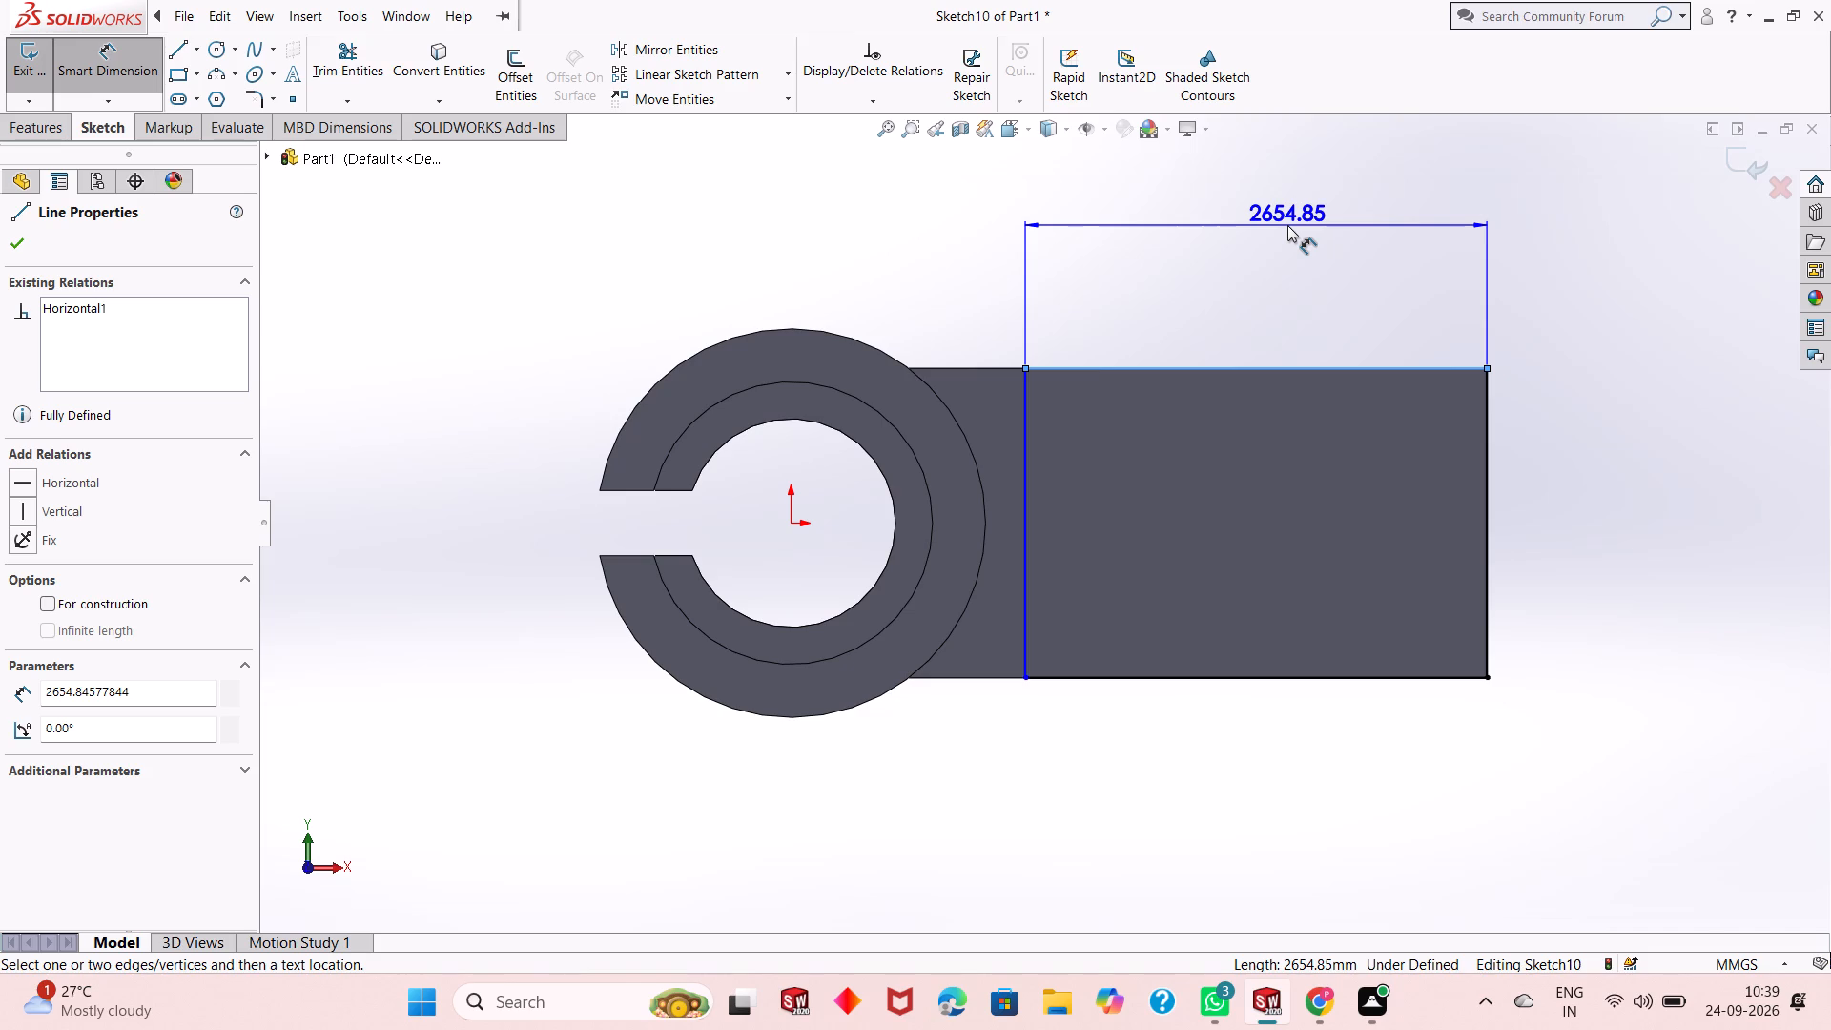
click(1287, 225)
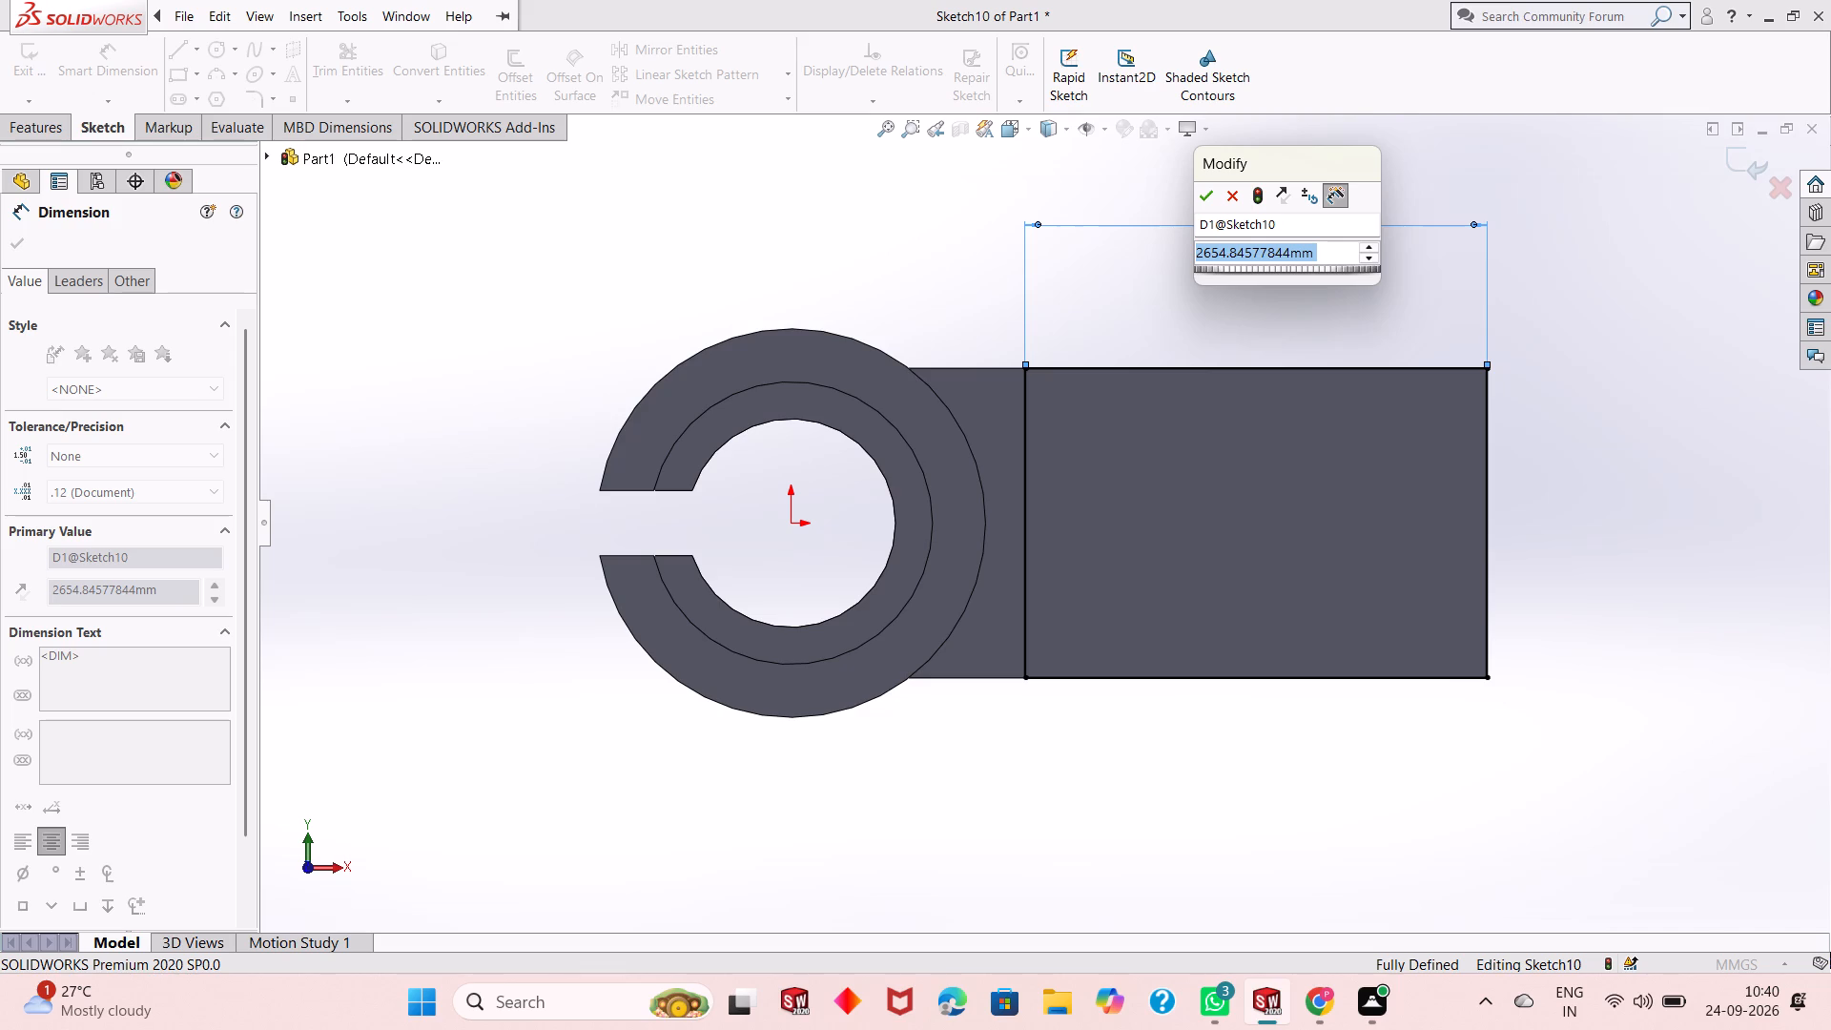
text(2812)
key(Return)
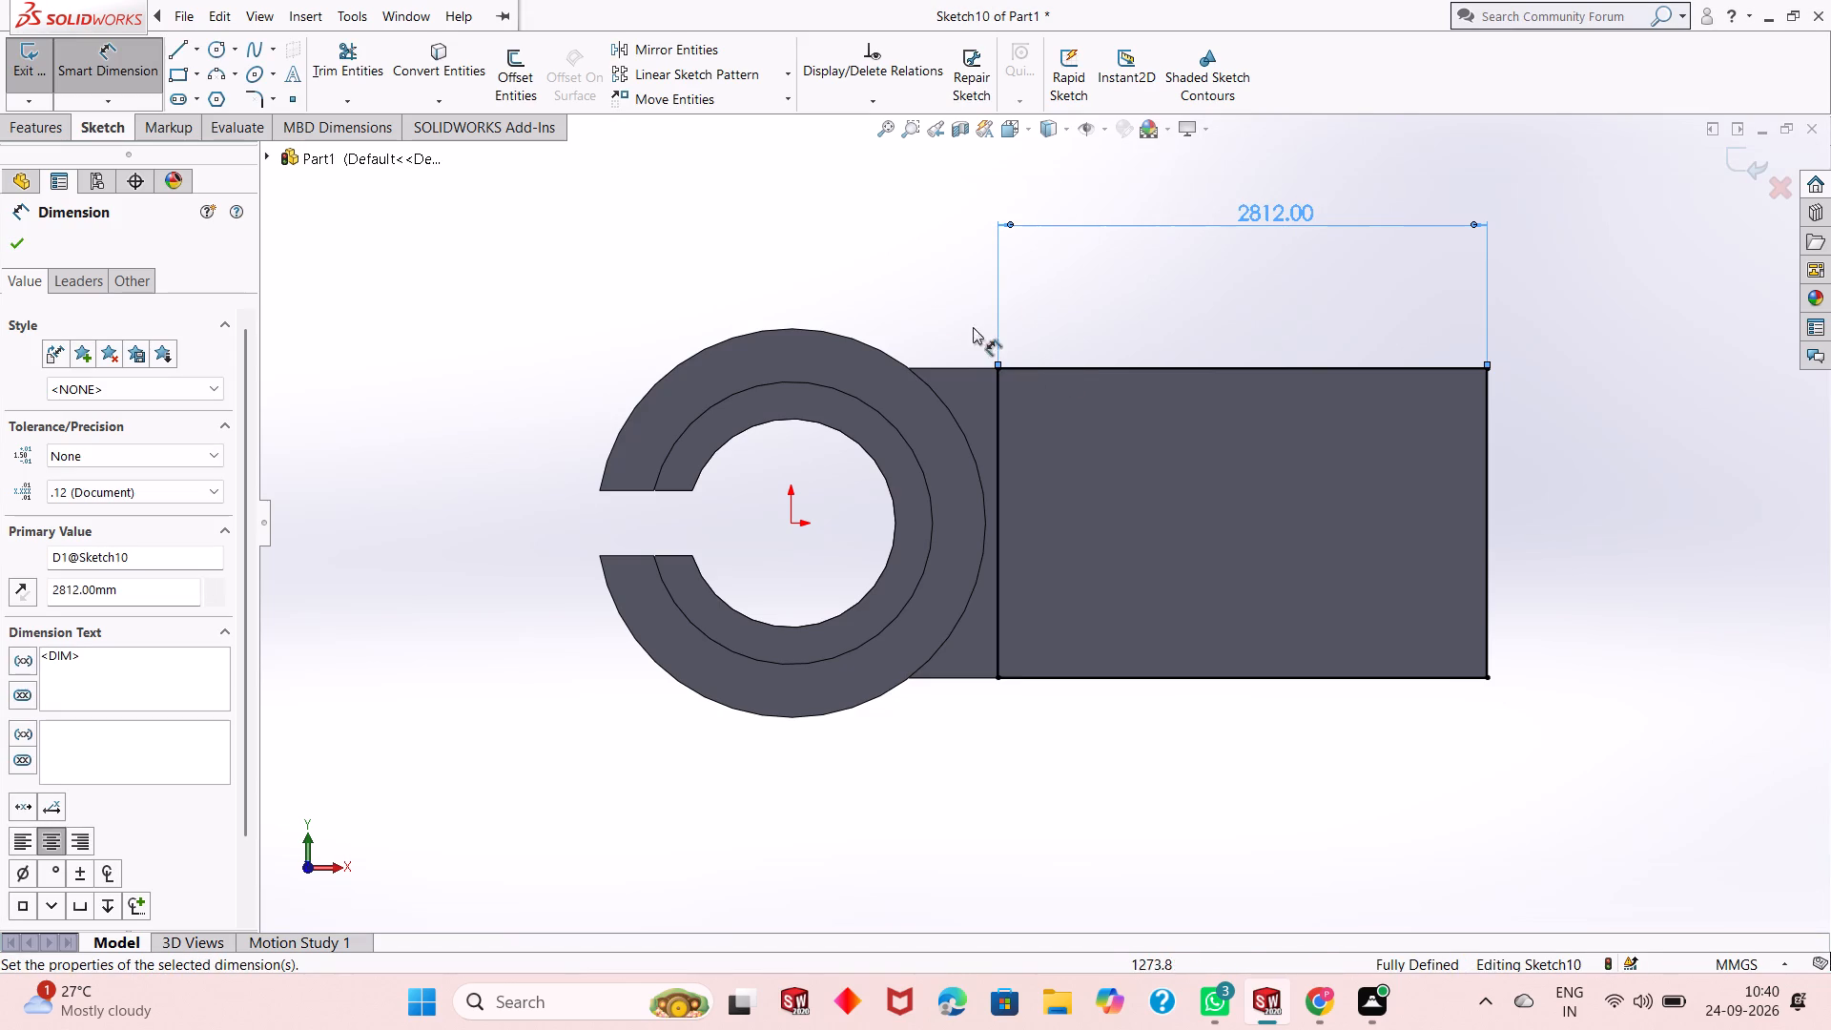
click(13, 243)
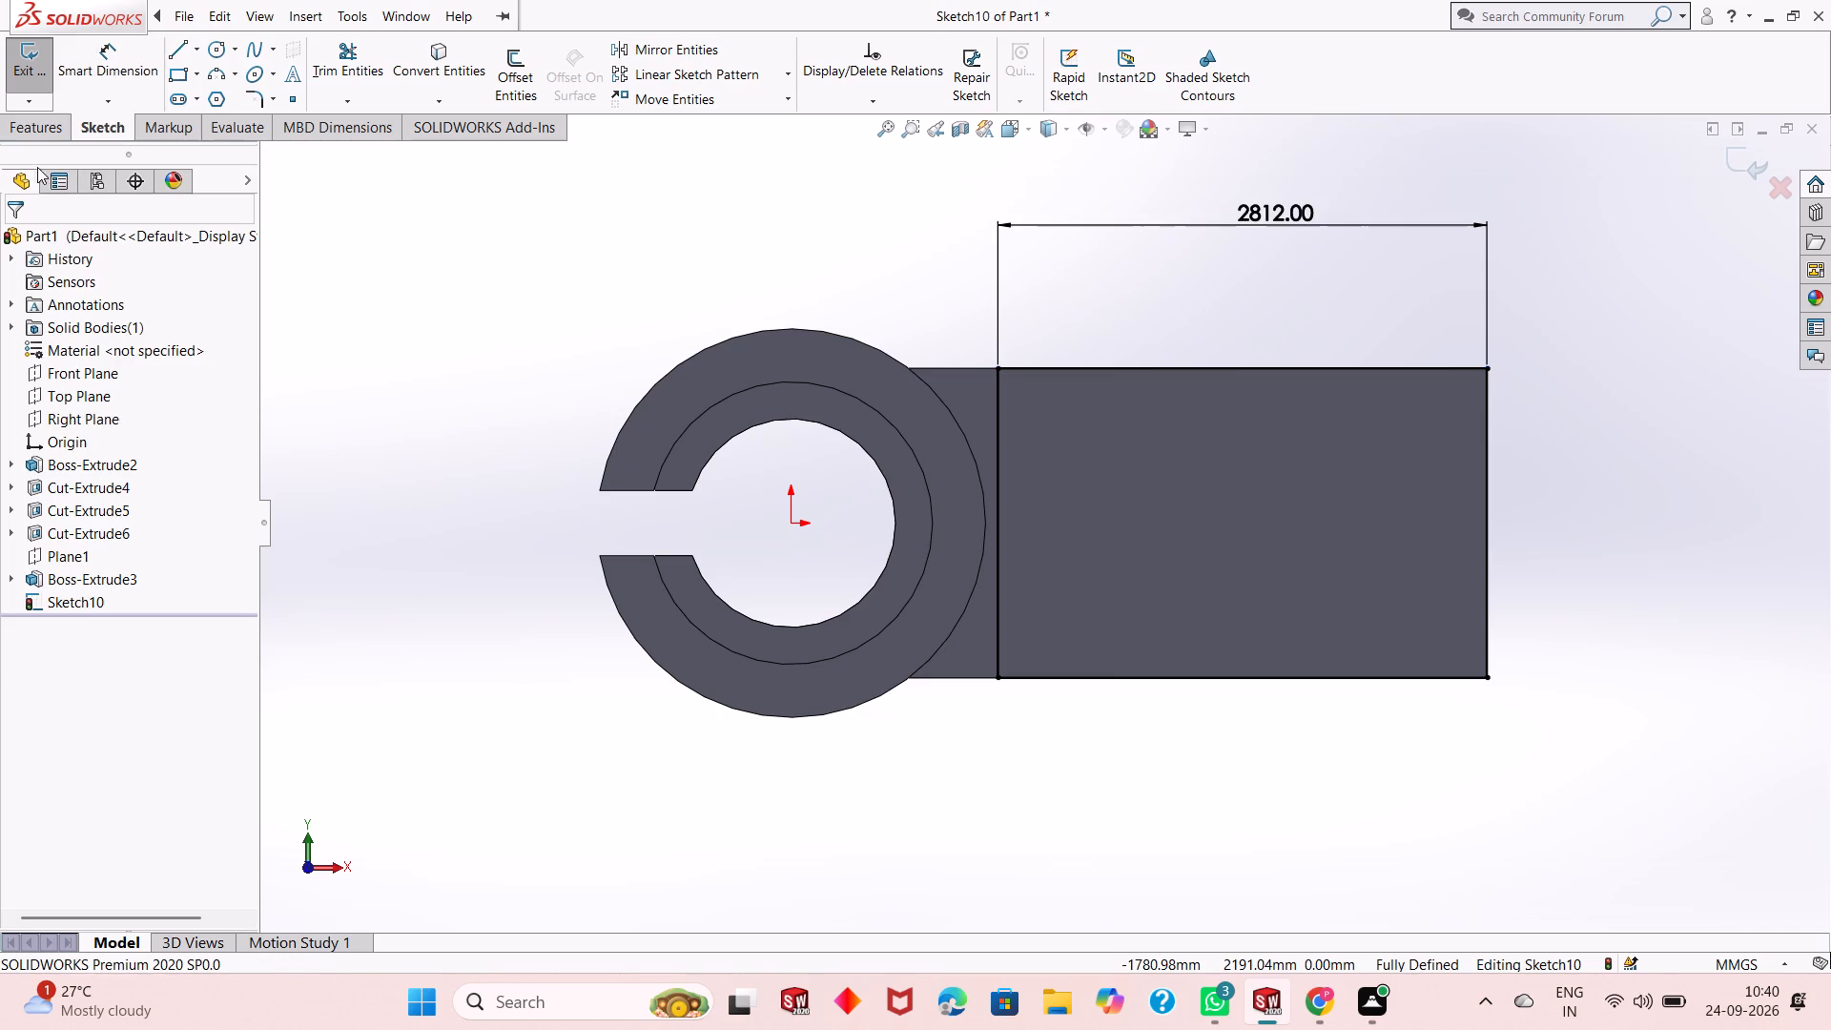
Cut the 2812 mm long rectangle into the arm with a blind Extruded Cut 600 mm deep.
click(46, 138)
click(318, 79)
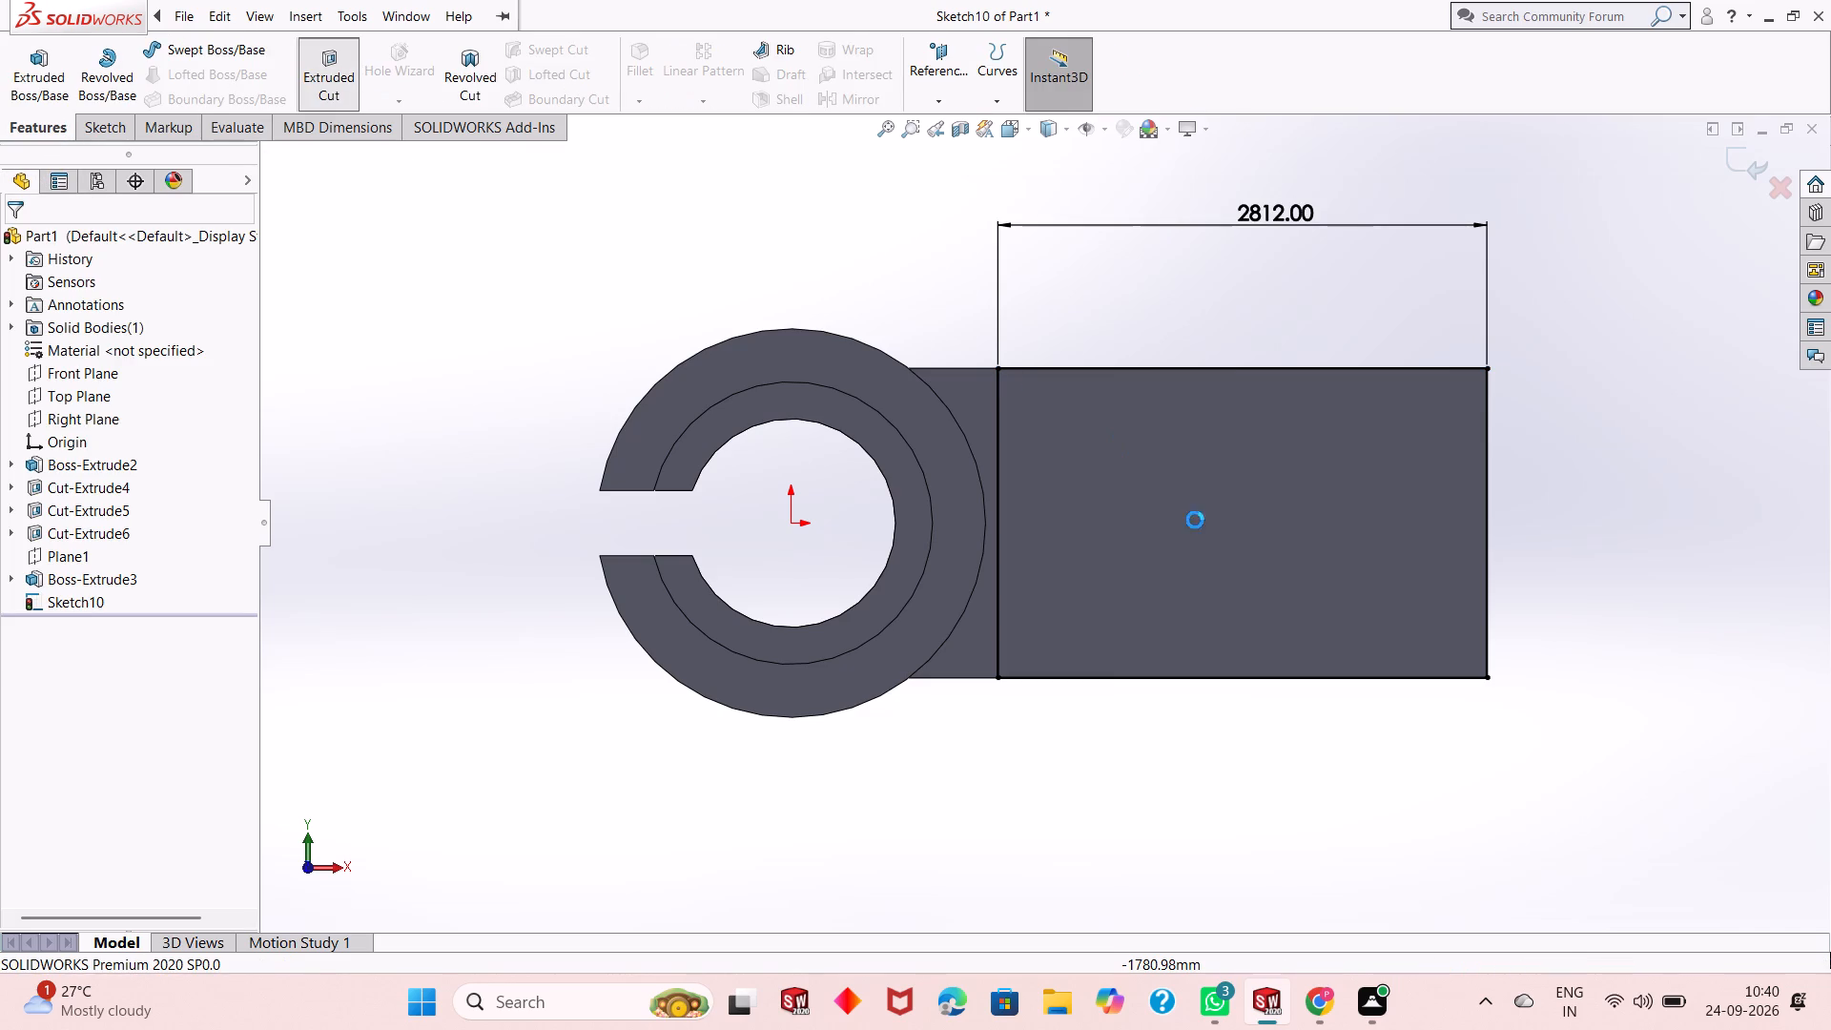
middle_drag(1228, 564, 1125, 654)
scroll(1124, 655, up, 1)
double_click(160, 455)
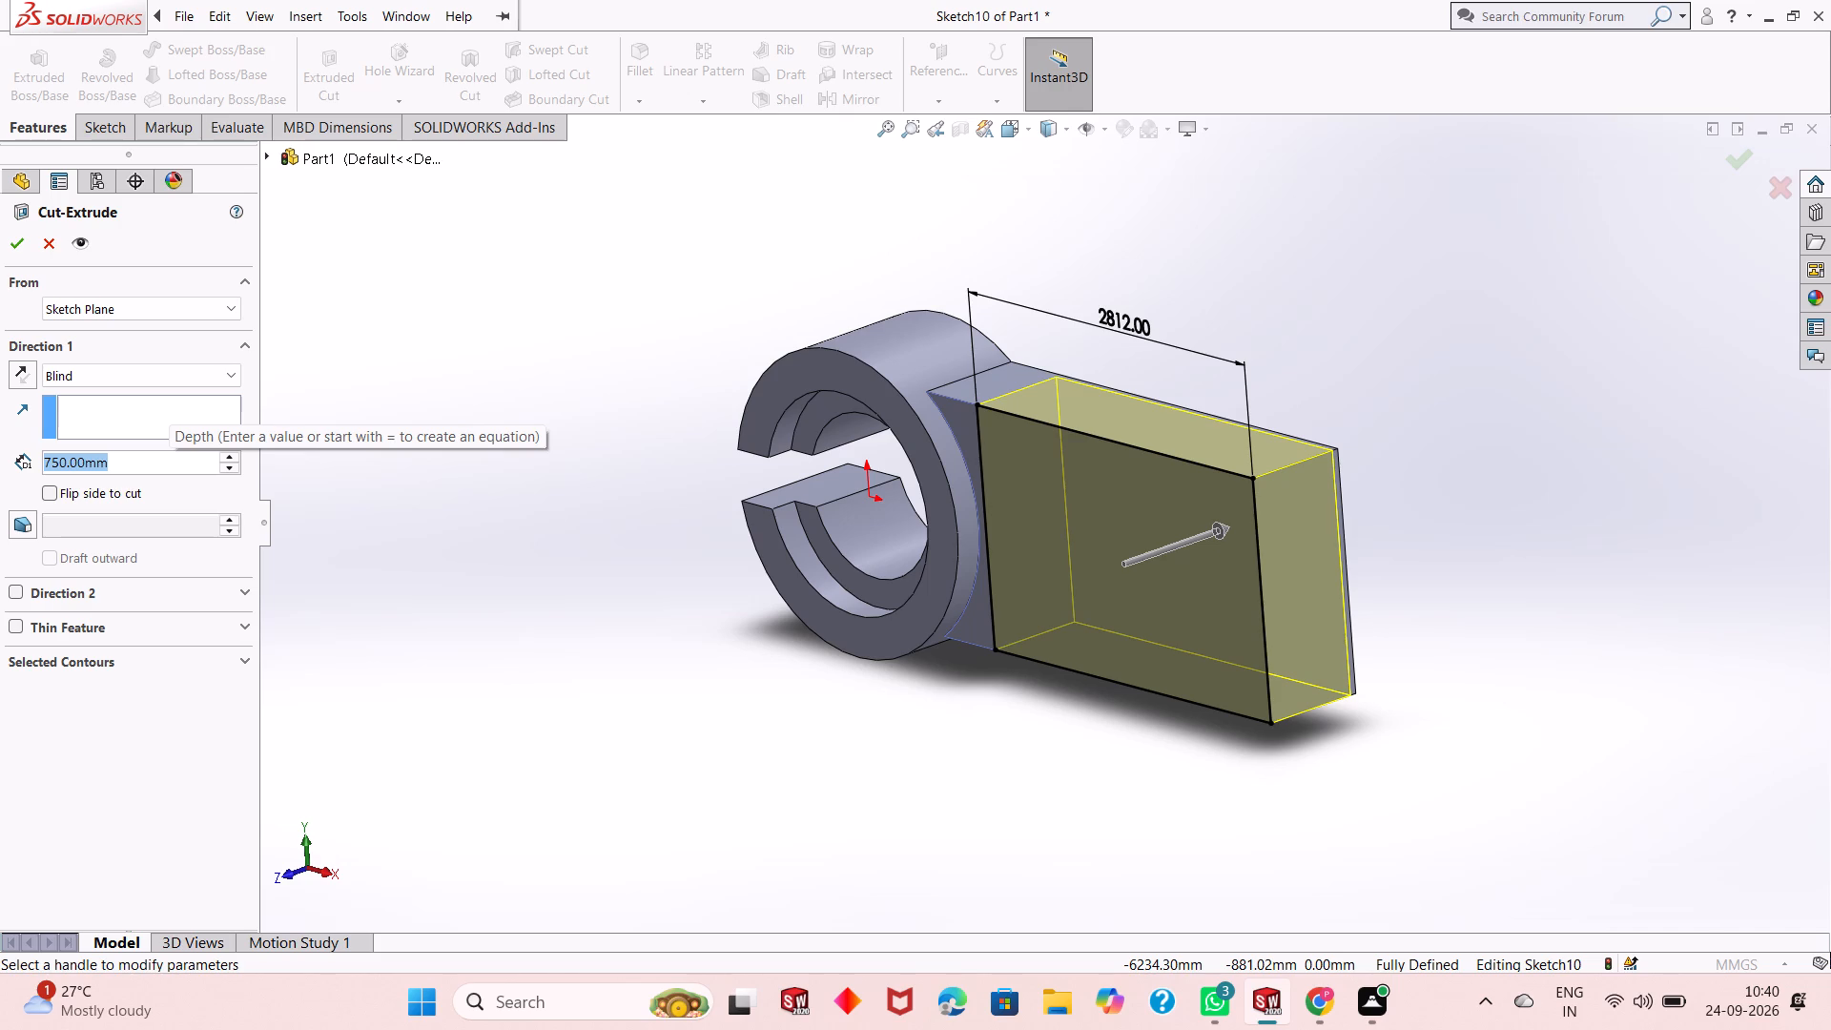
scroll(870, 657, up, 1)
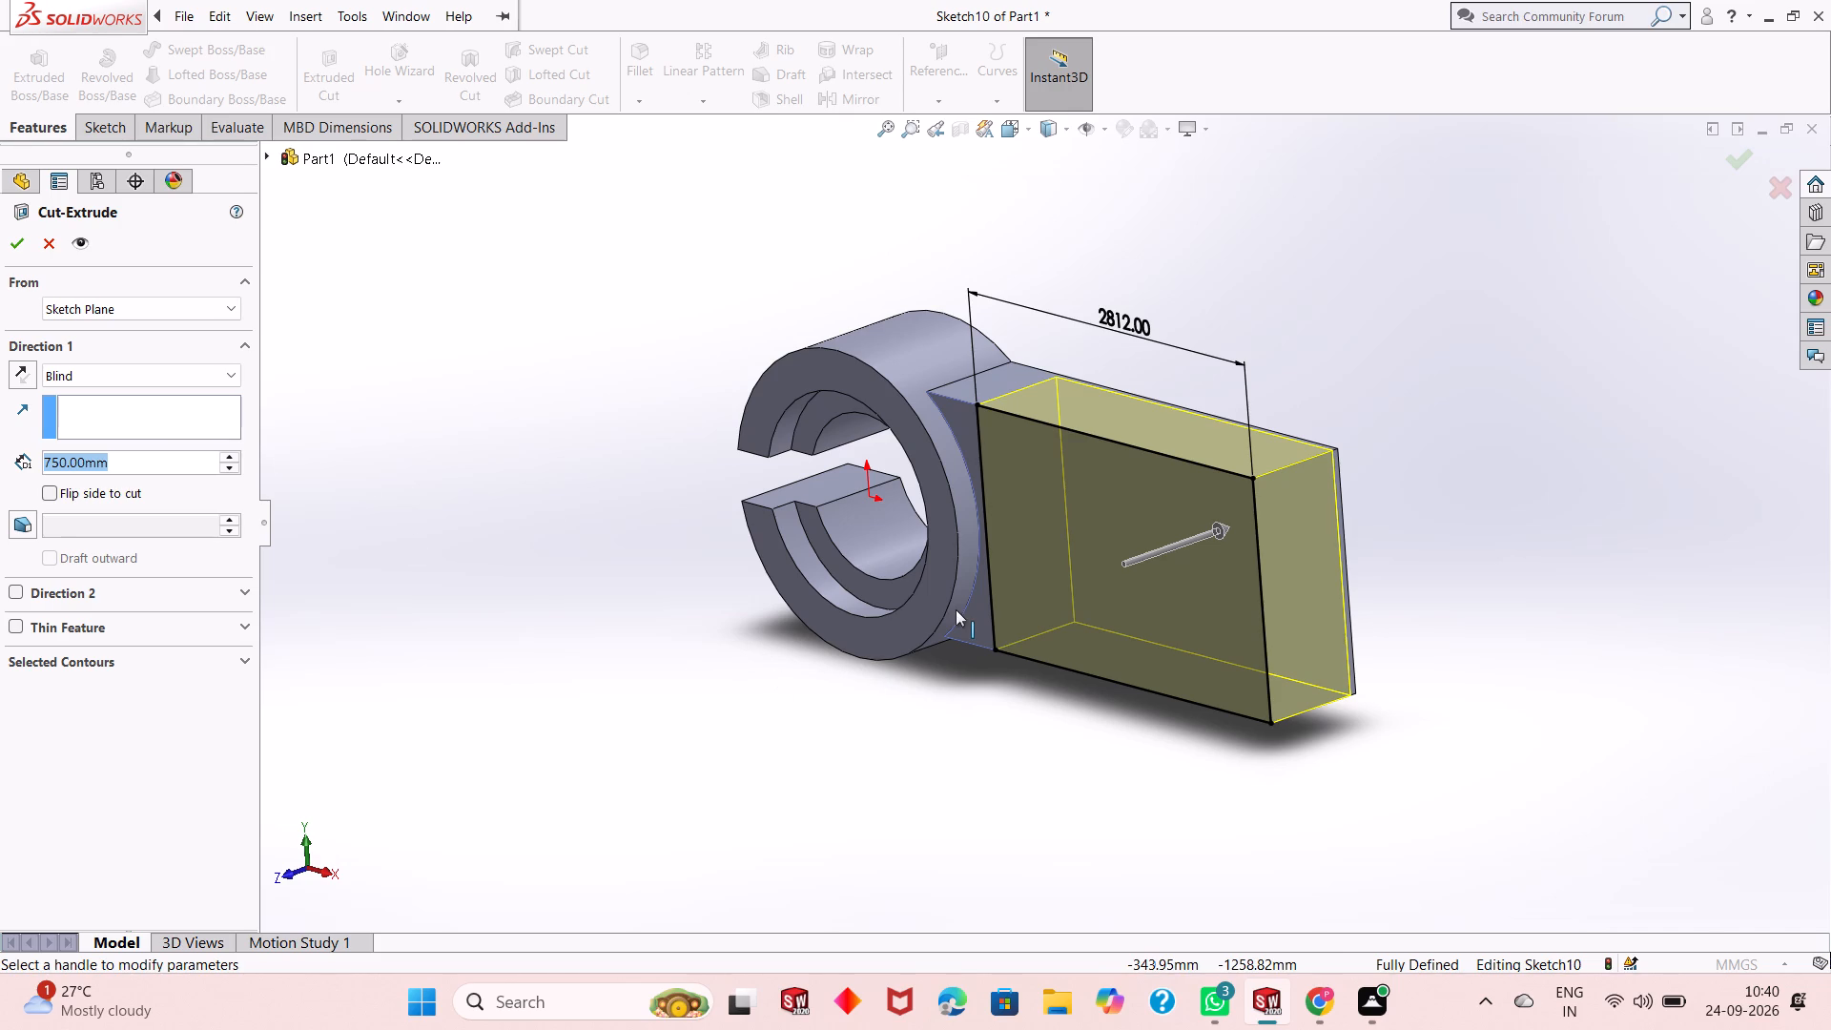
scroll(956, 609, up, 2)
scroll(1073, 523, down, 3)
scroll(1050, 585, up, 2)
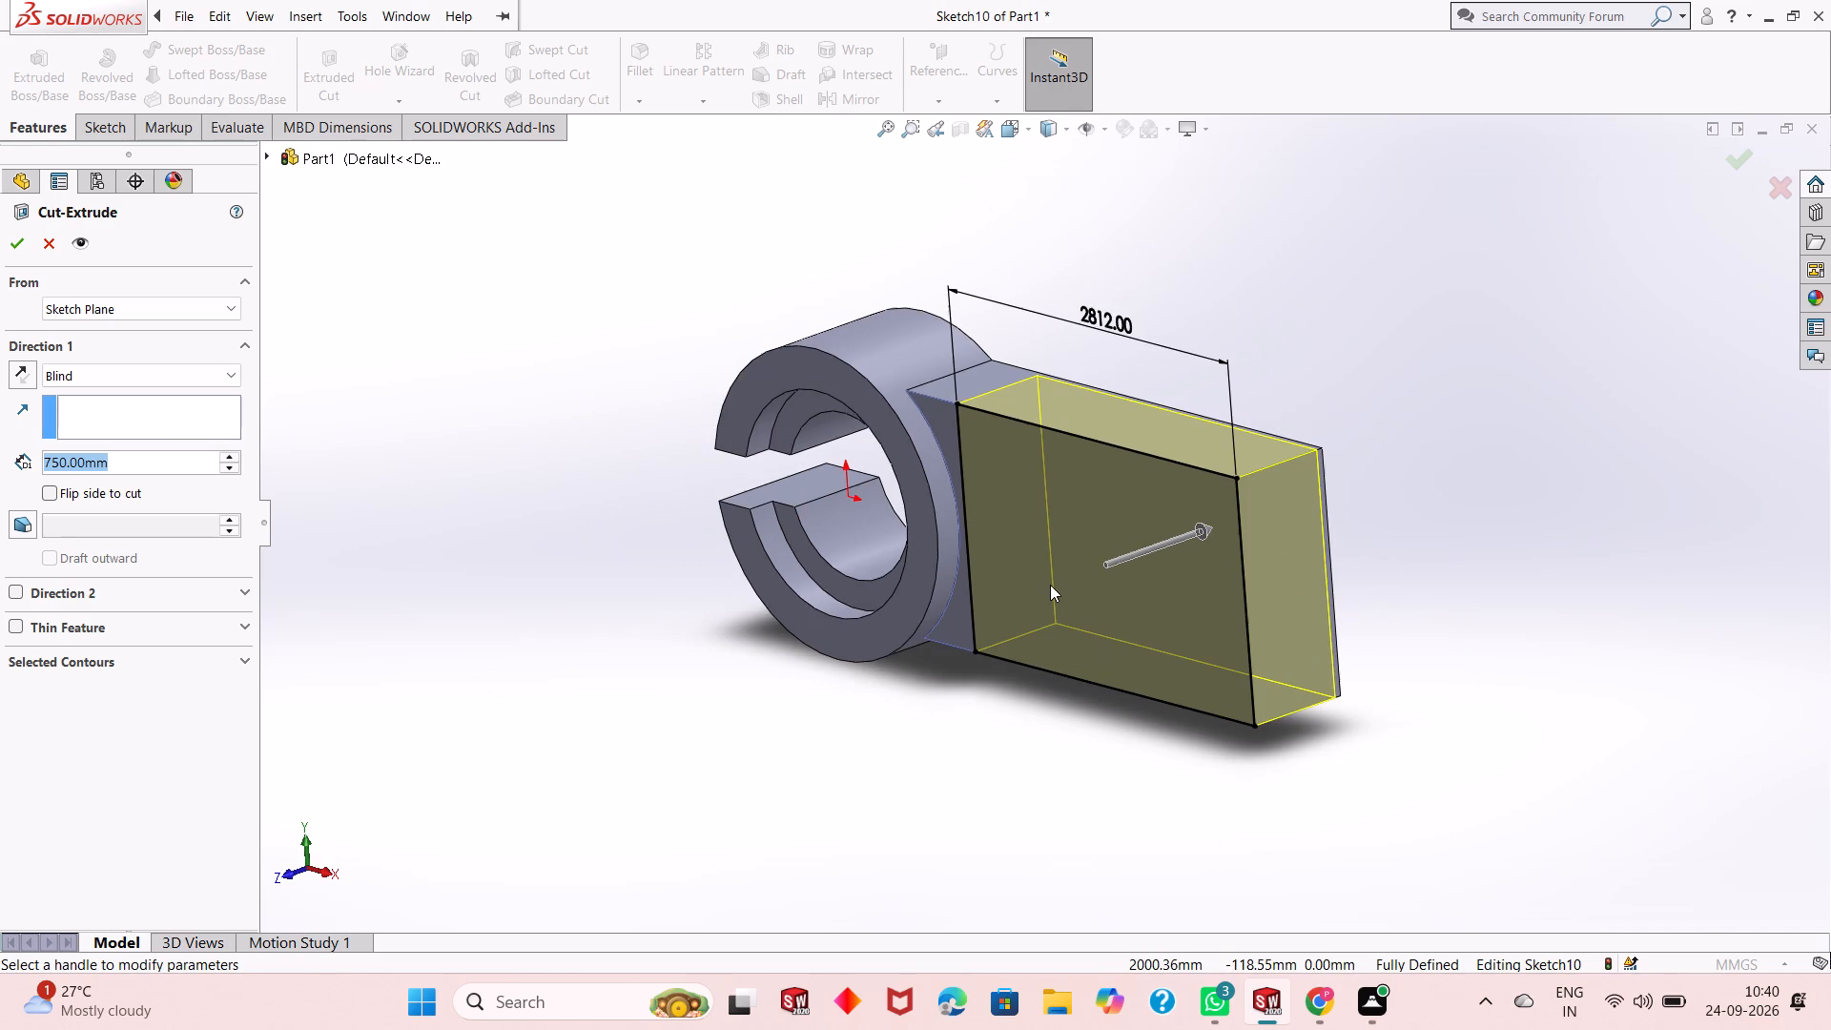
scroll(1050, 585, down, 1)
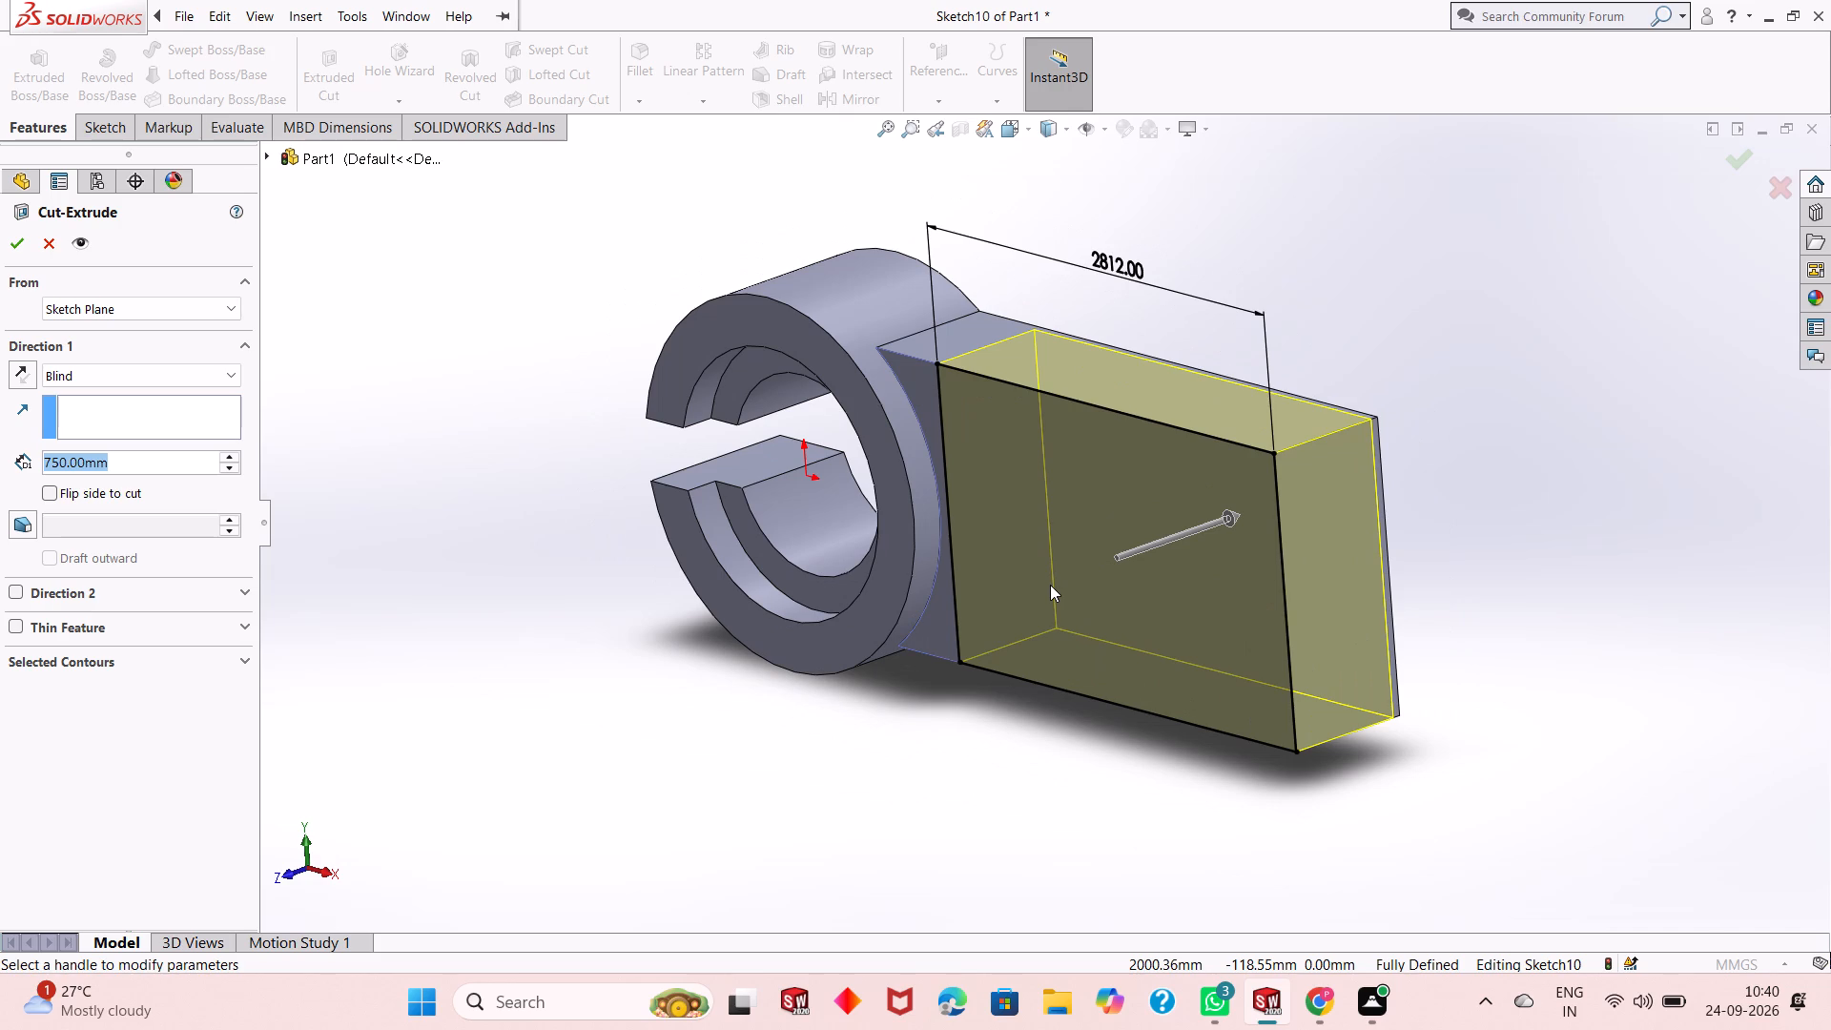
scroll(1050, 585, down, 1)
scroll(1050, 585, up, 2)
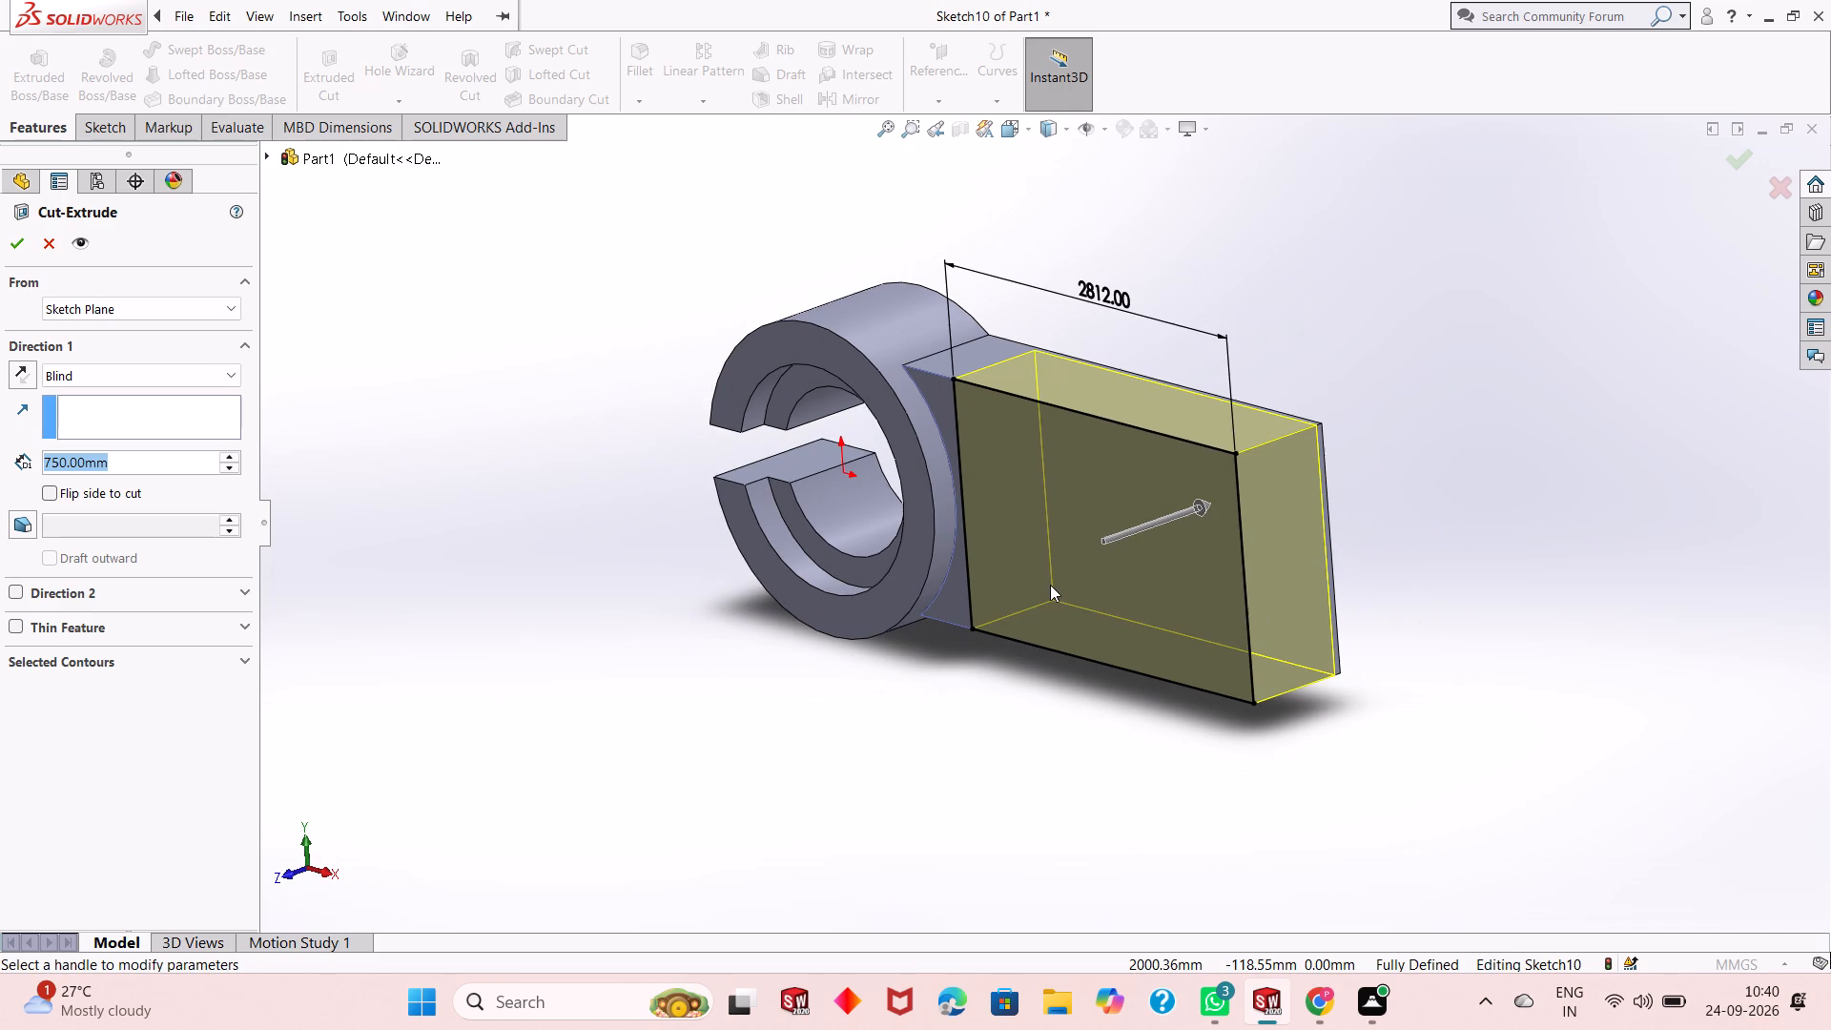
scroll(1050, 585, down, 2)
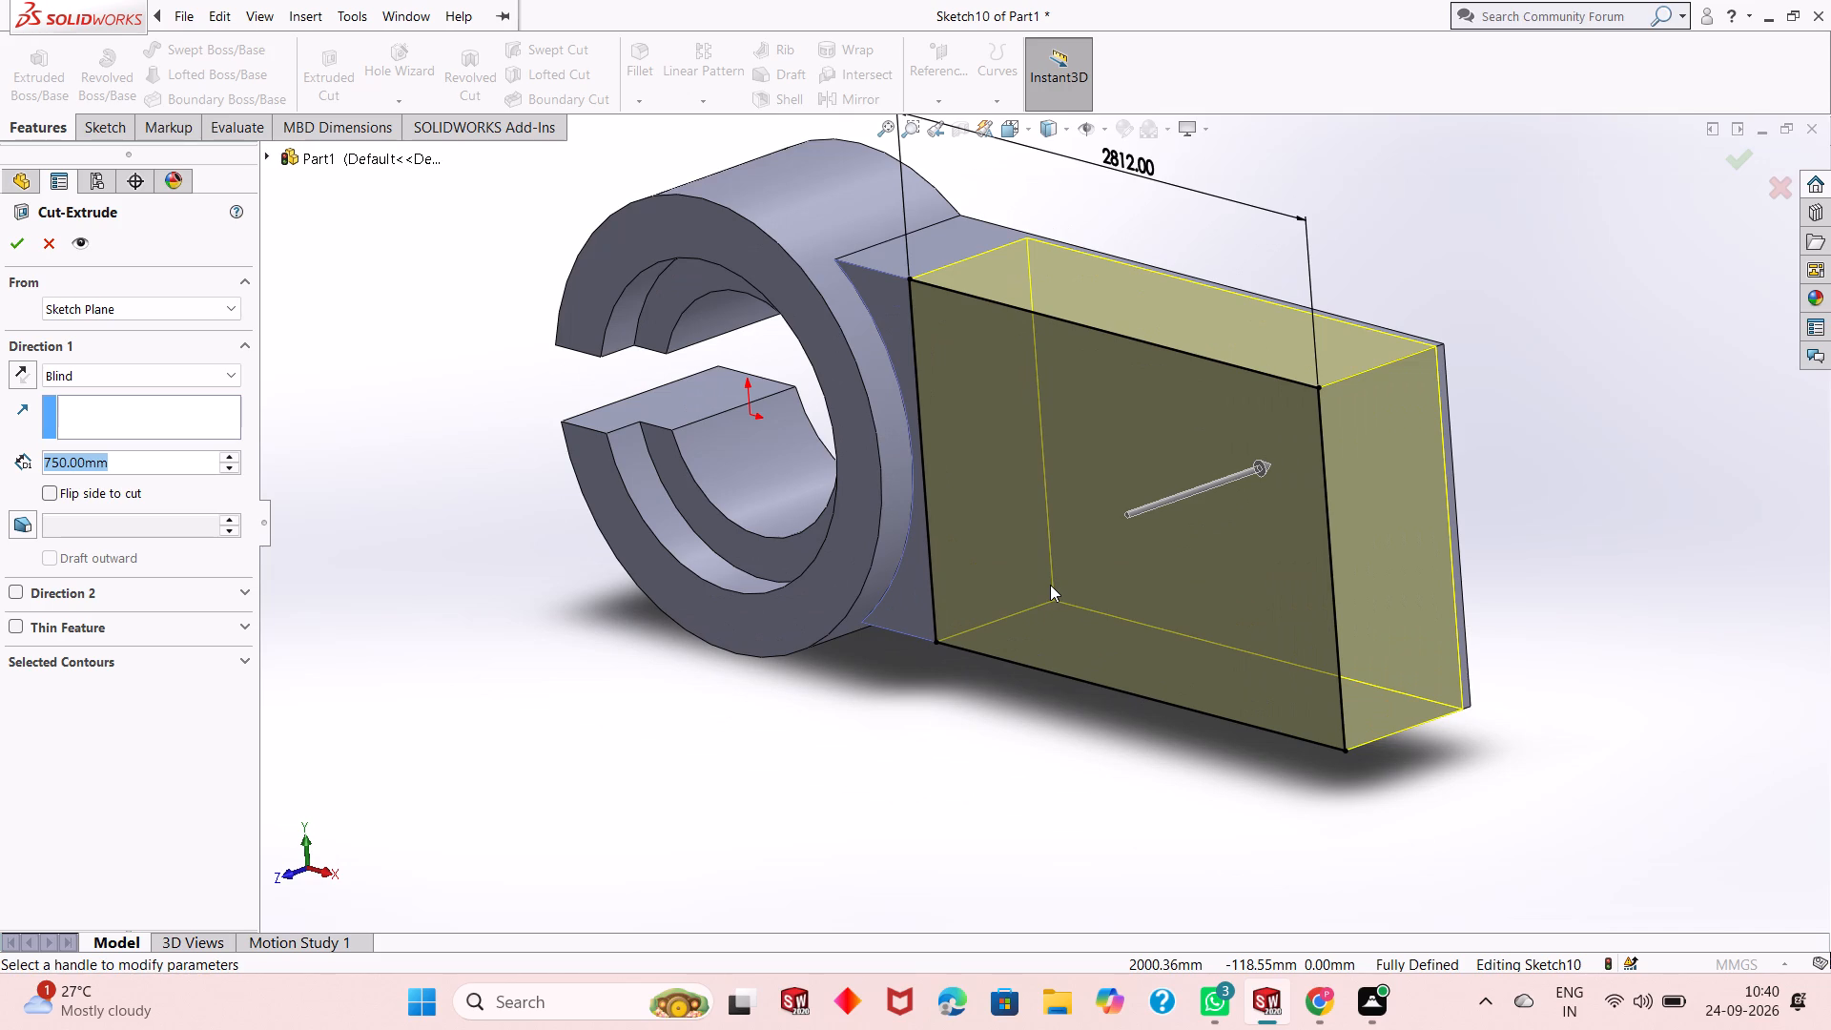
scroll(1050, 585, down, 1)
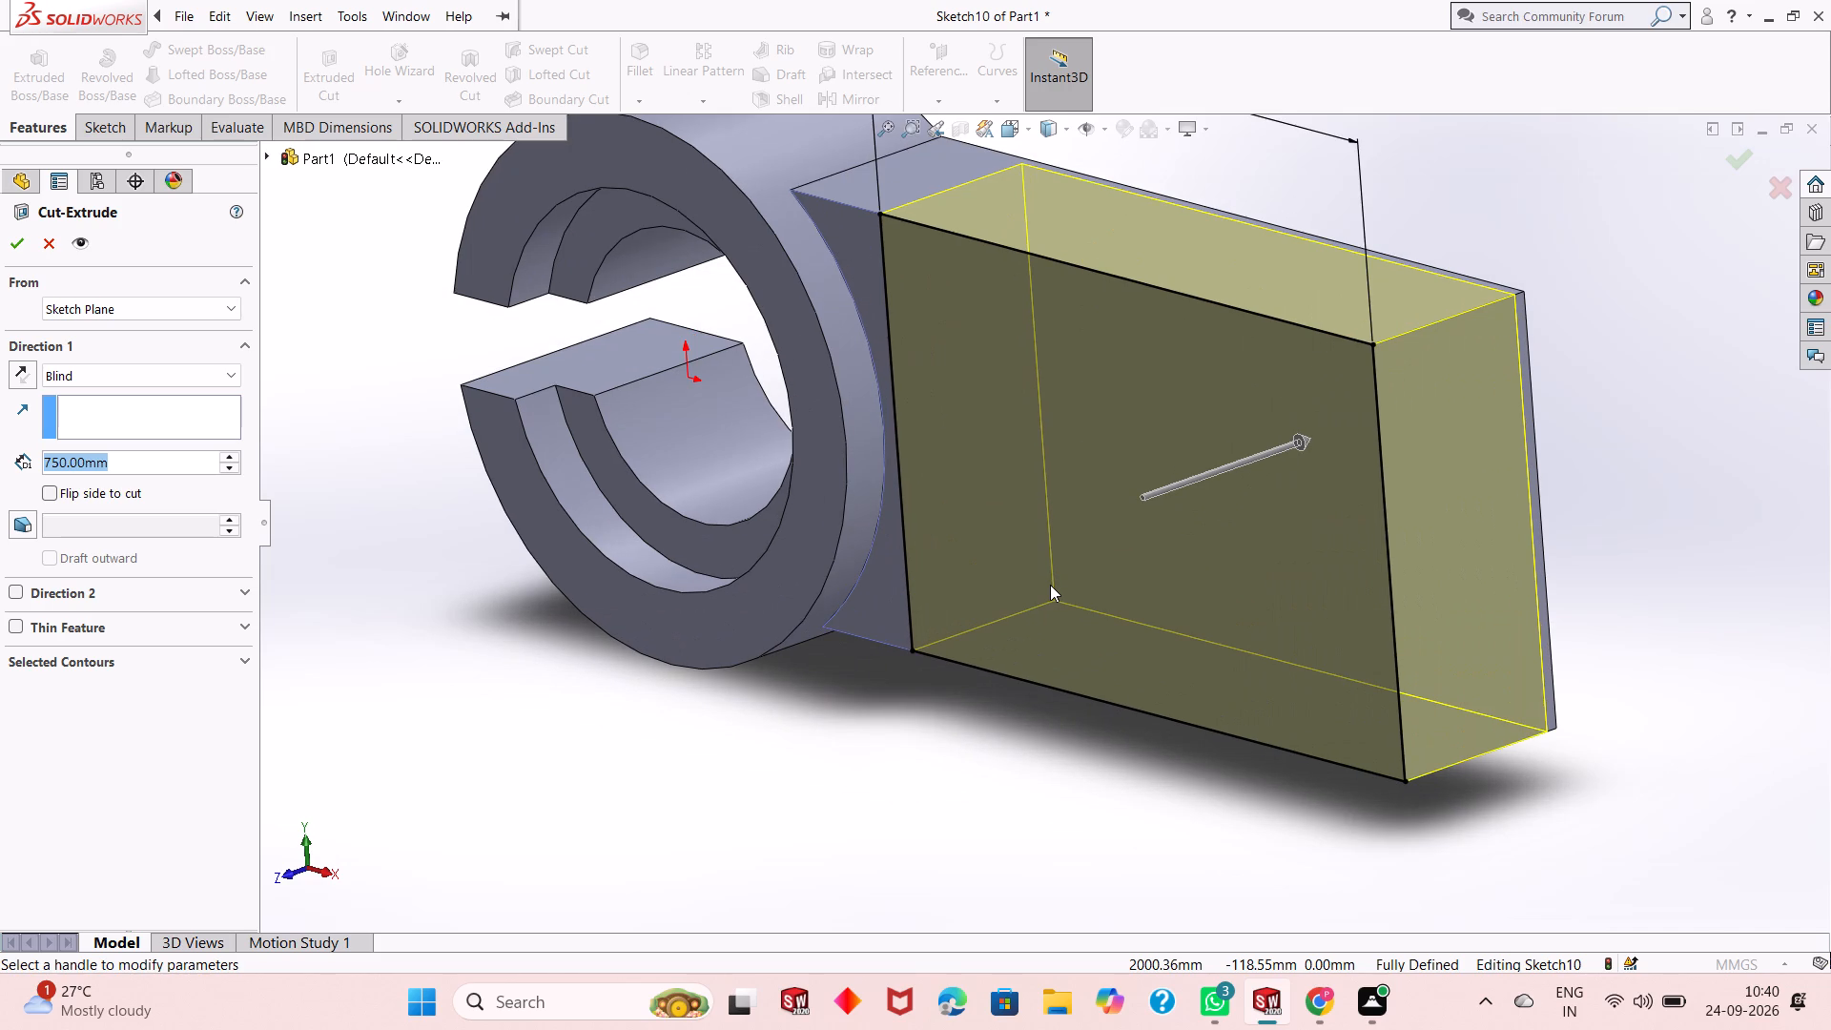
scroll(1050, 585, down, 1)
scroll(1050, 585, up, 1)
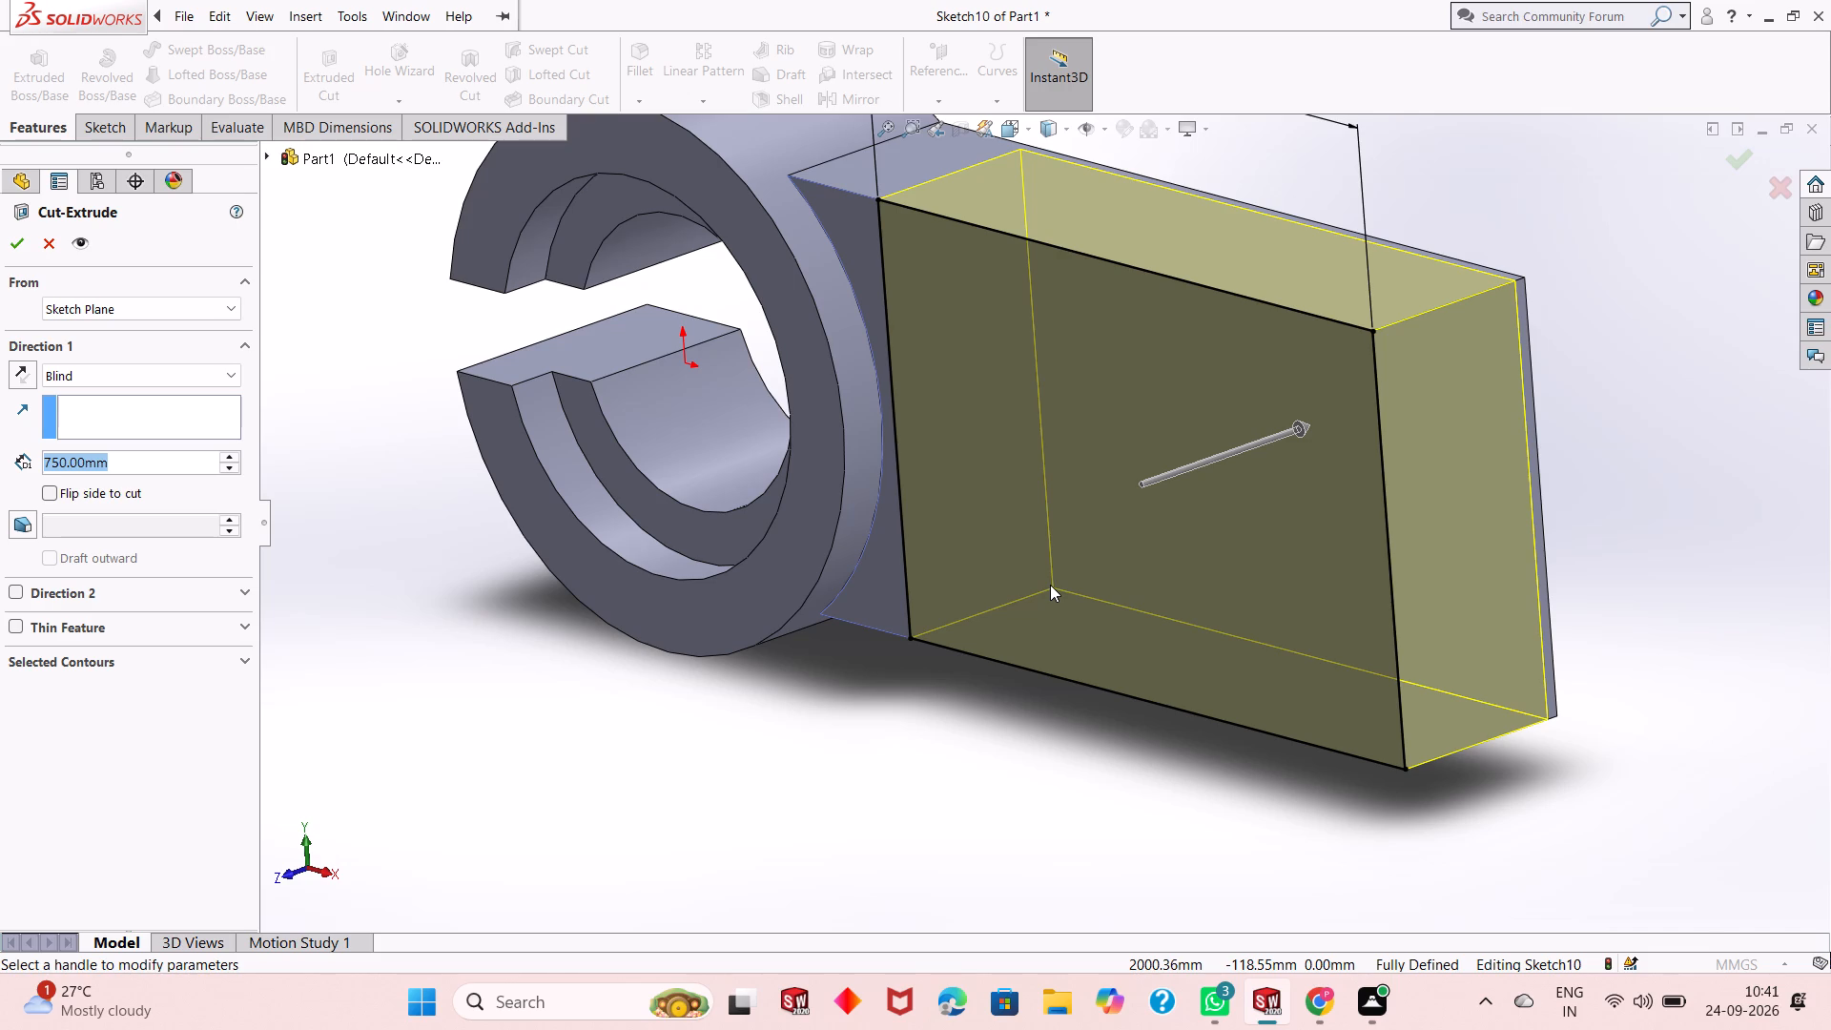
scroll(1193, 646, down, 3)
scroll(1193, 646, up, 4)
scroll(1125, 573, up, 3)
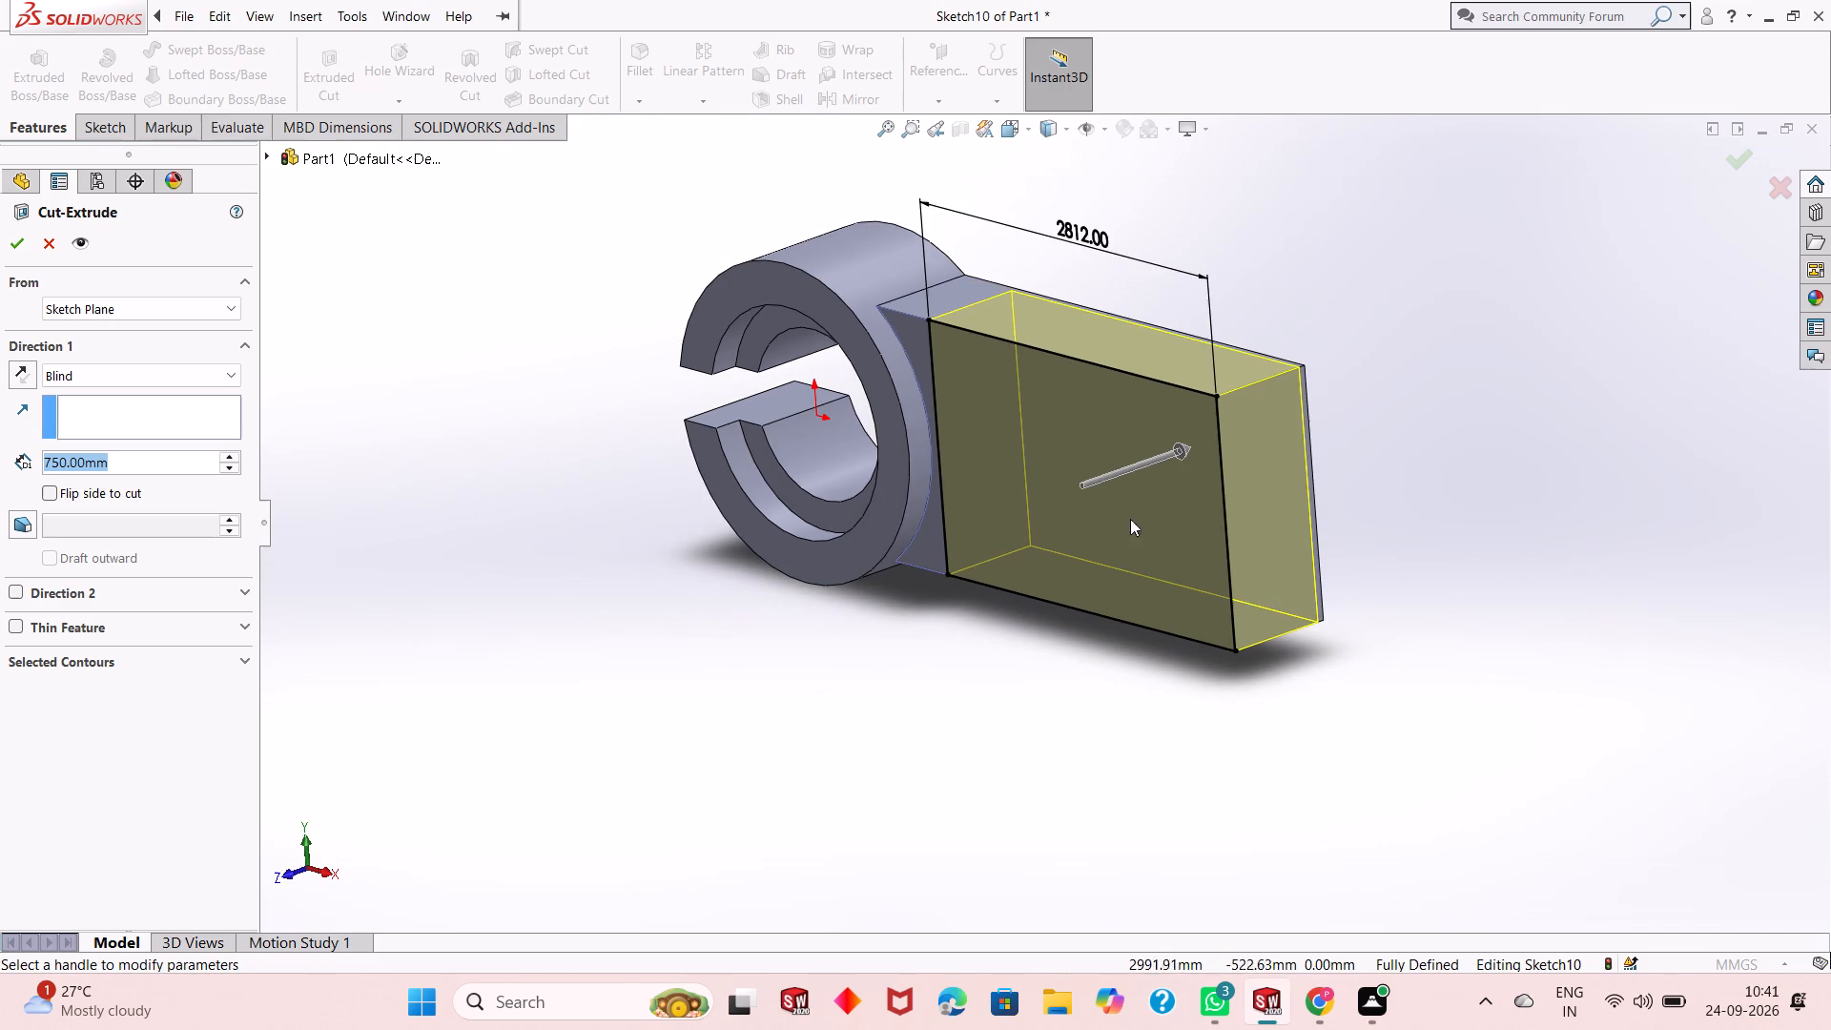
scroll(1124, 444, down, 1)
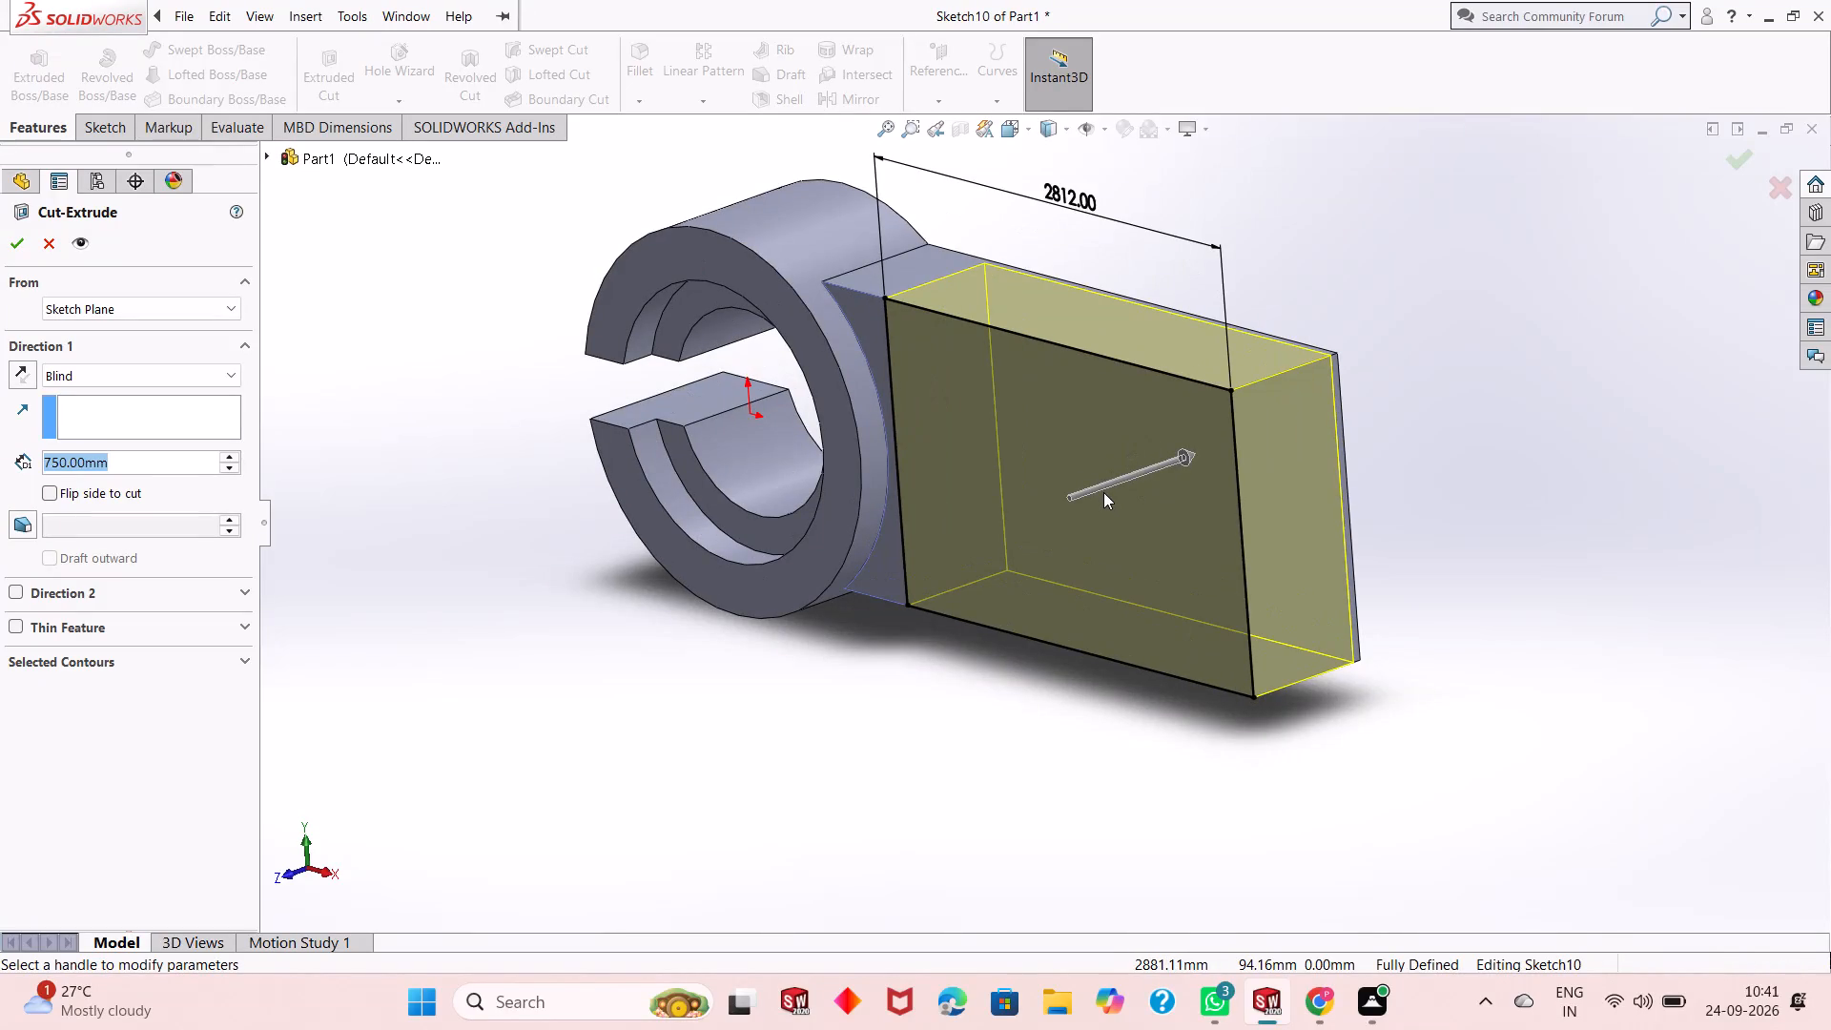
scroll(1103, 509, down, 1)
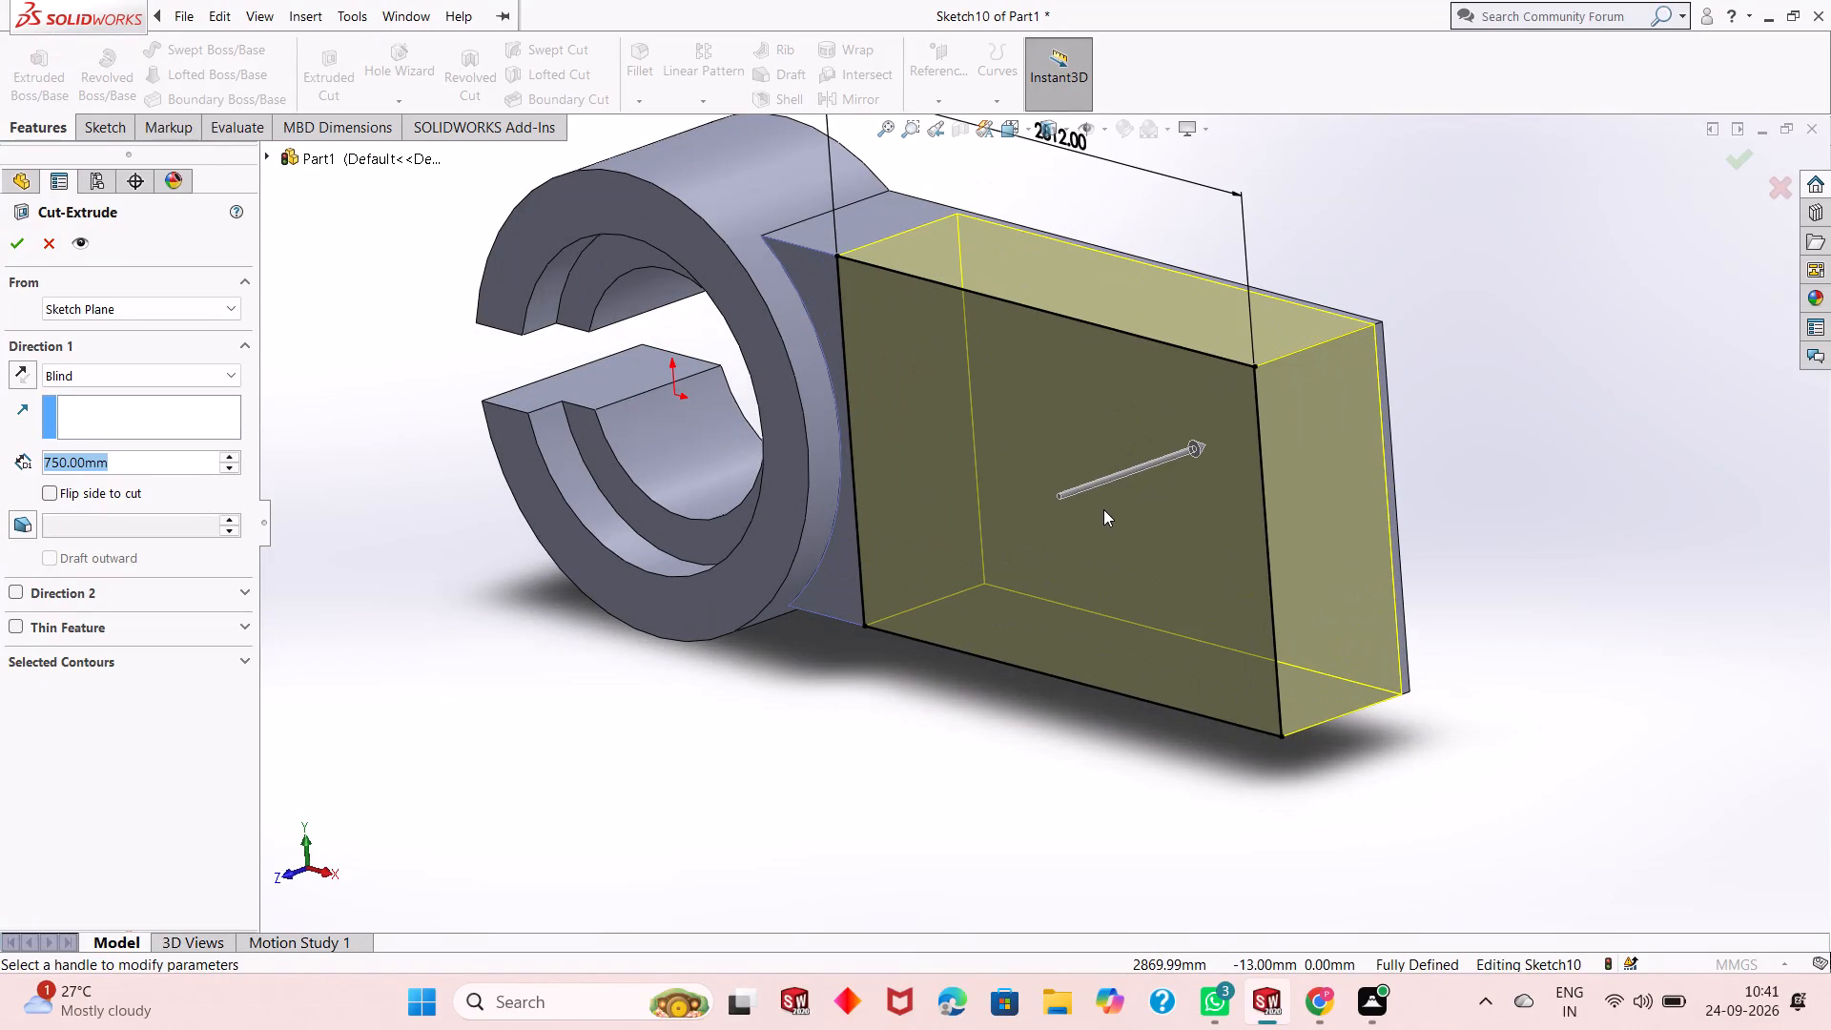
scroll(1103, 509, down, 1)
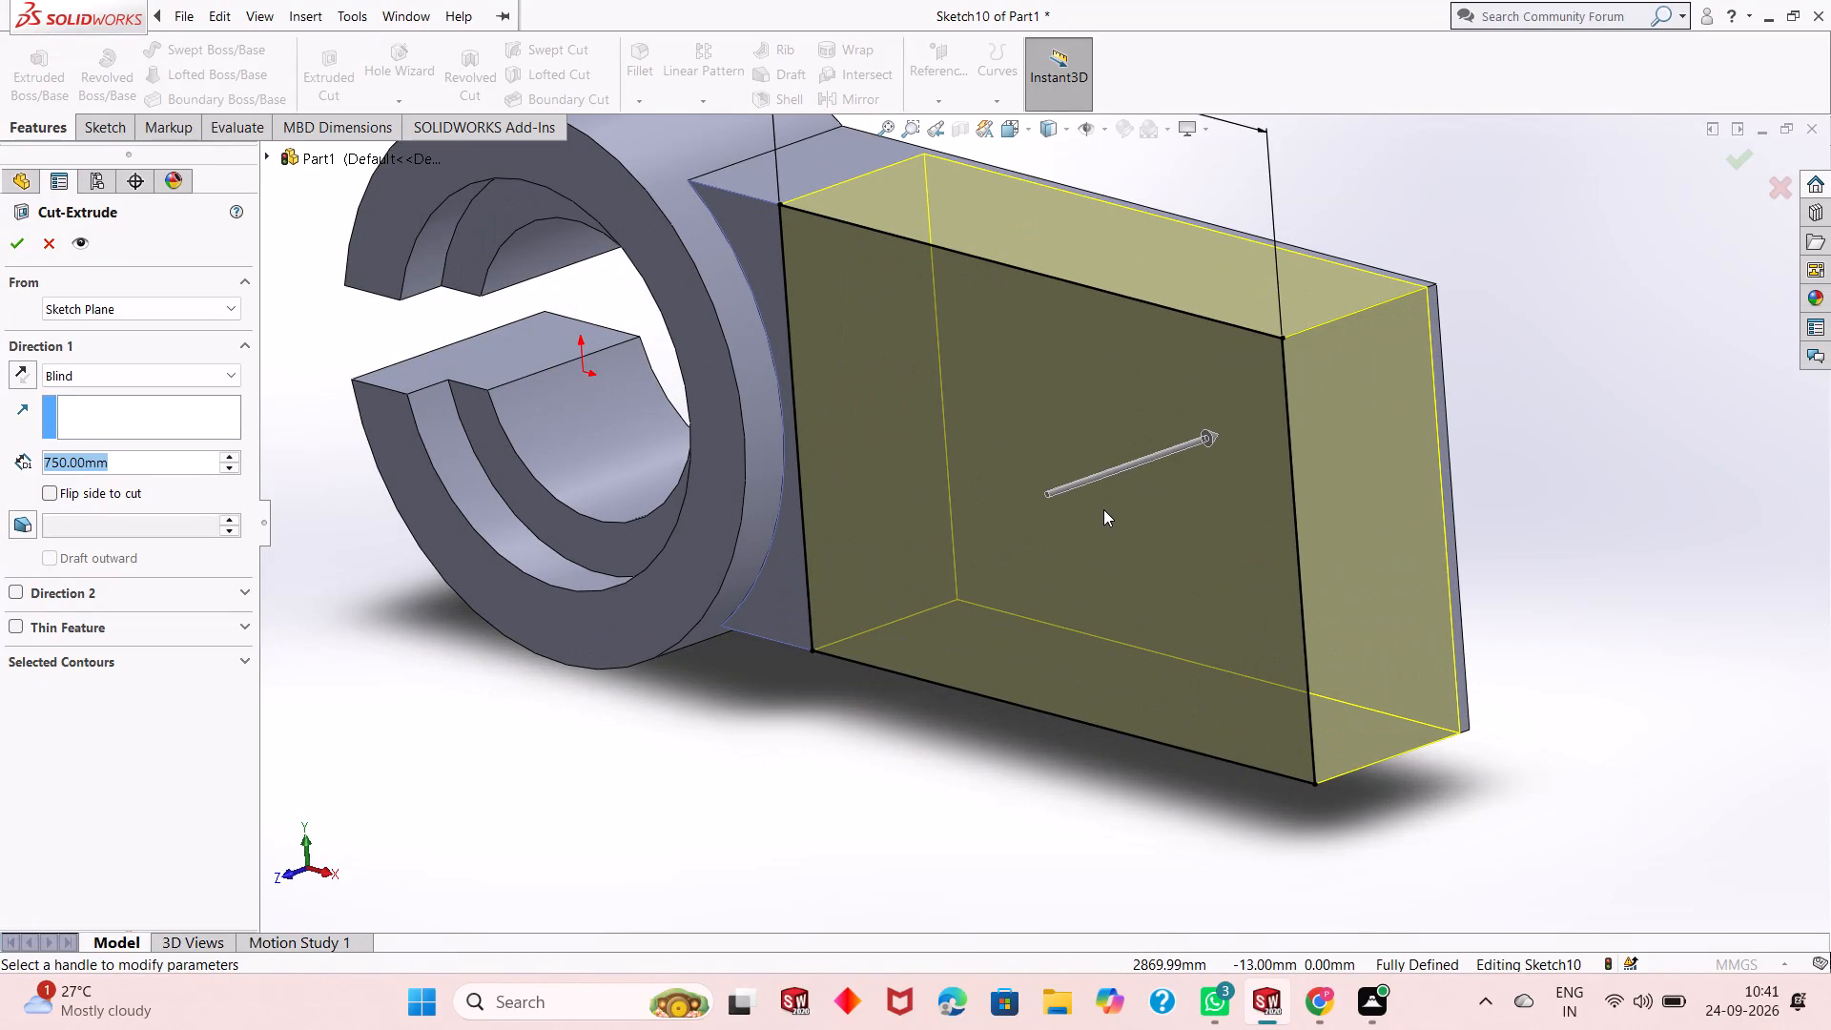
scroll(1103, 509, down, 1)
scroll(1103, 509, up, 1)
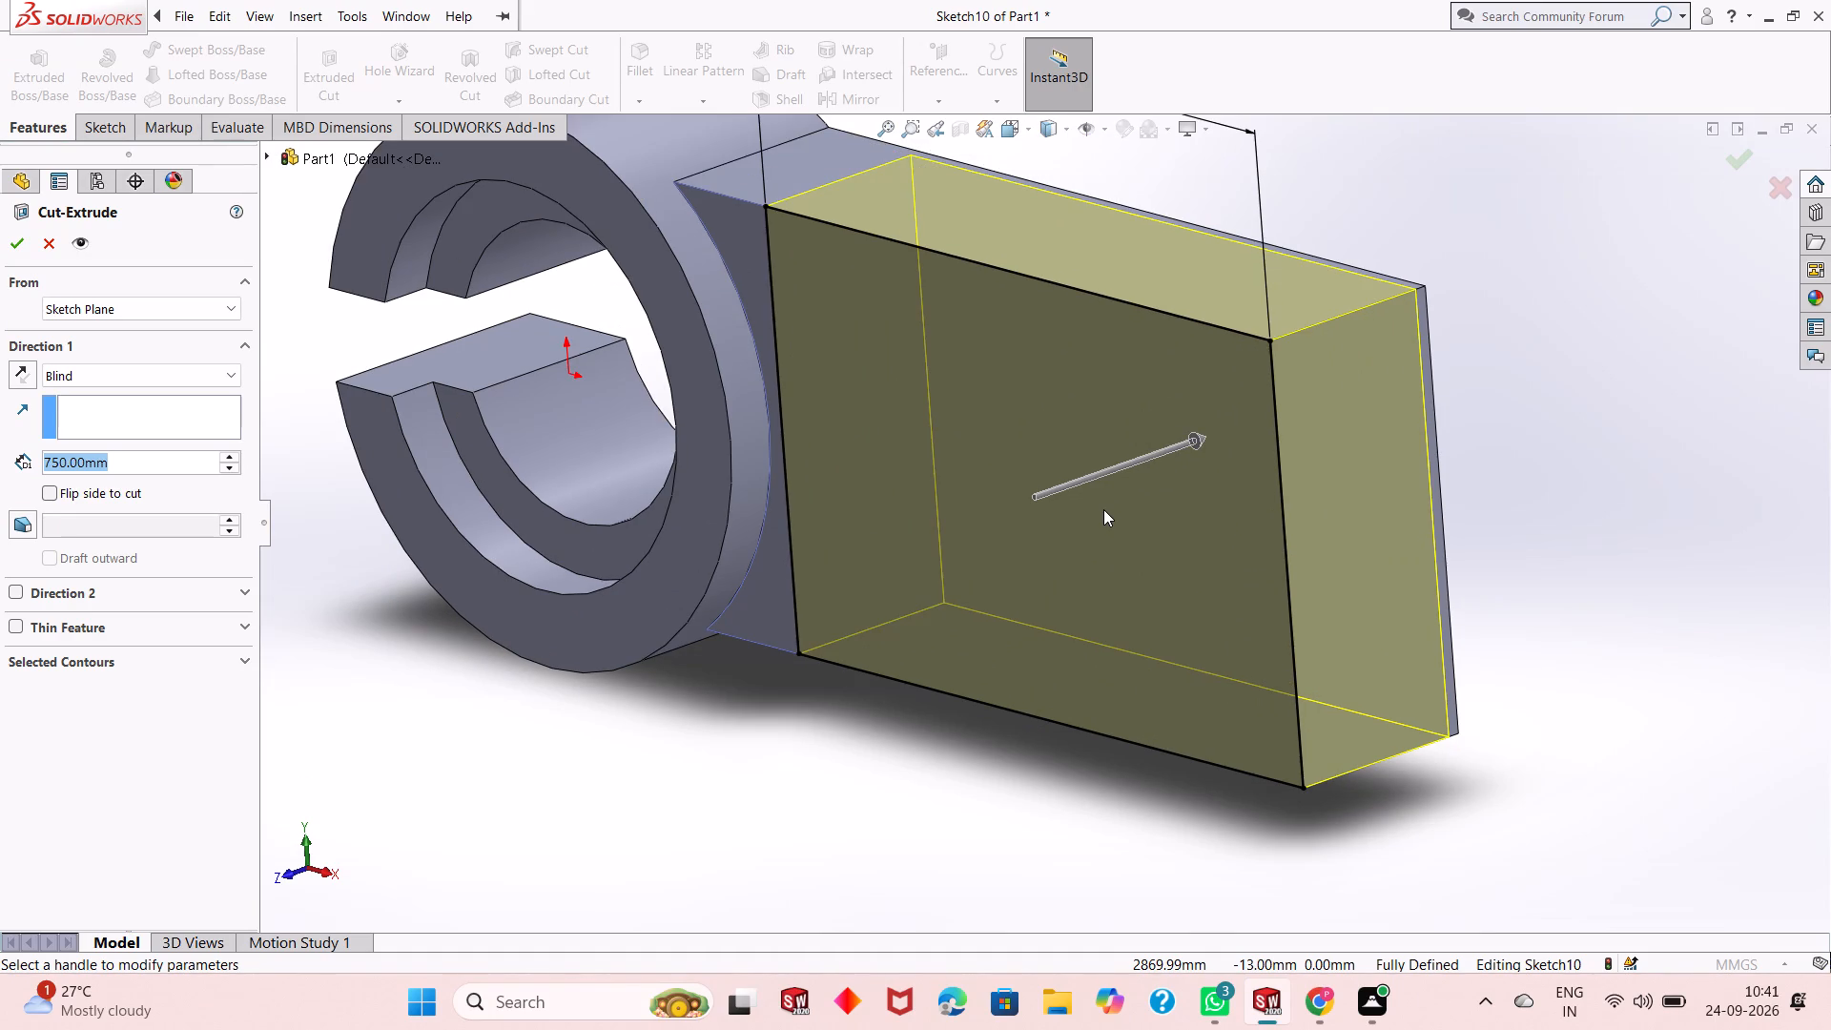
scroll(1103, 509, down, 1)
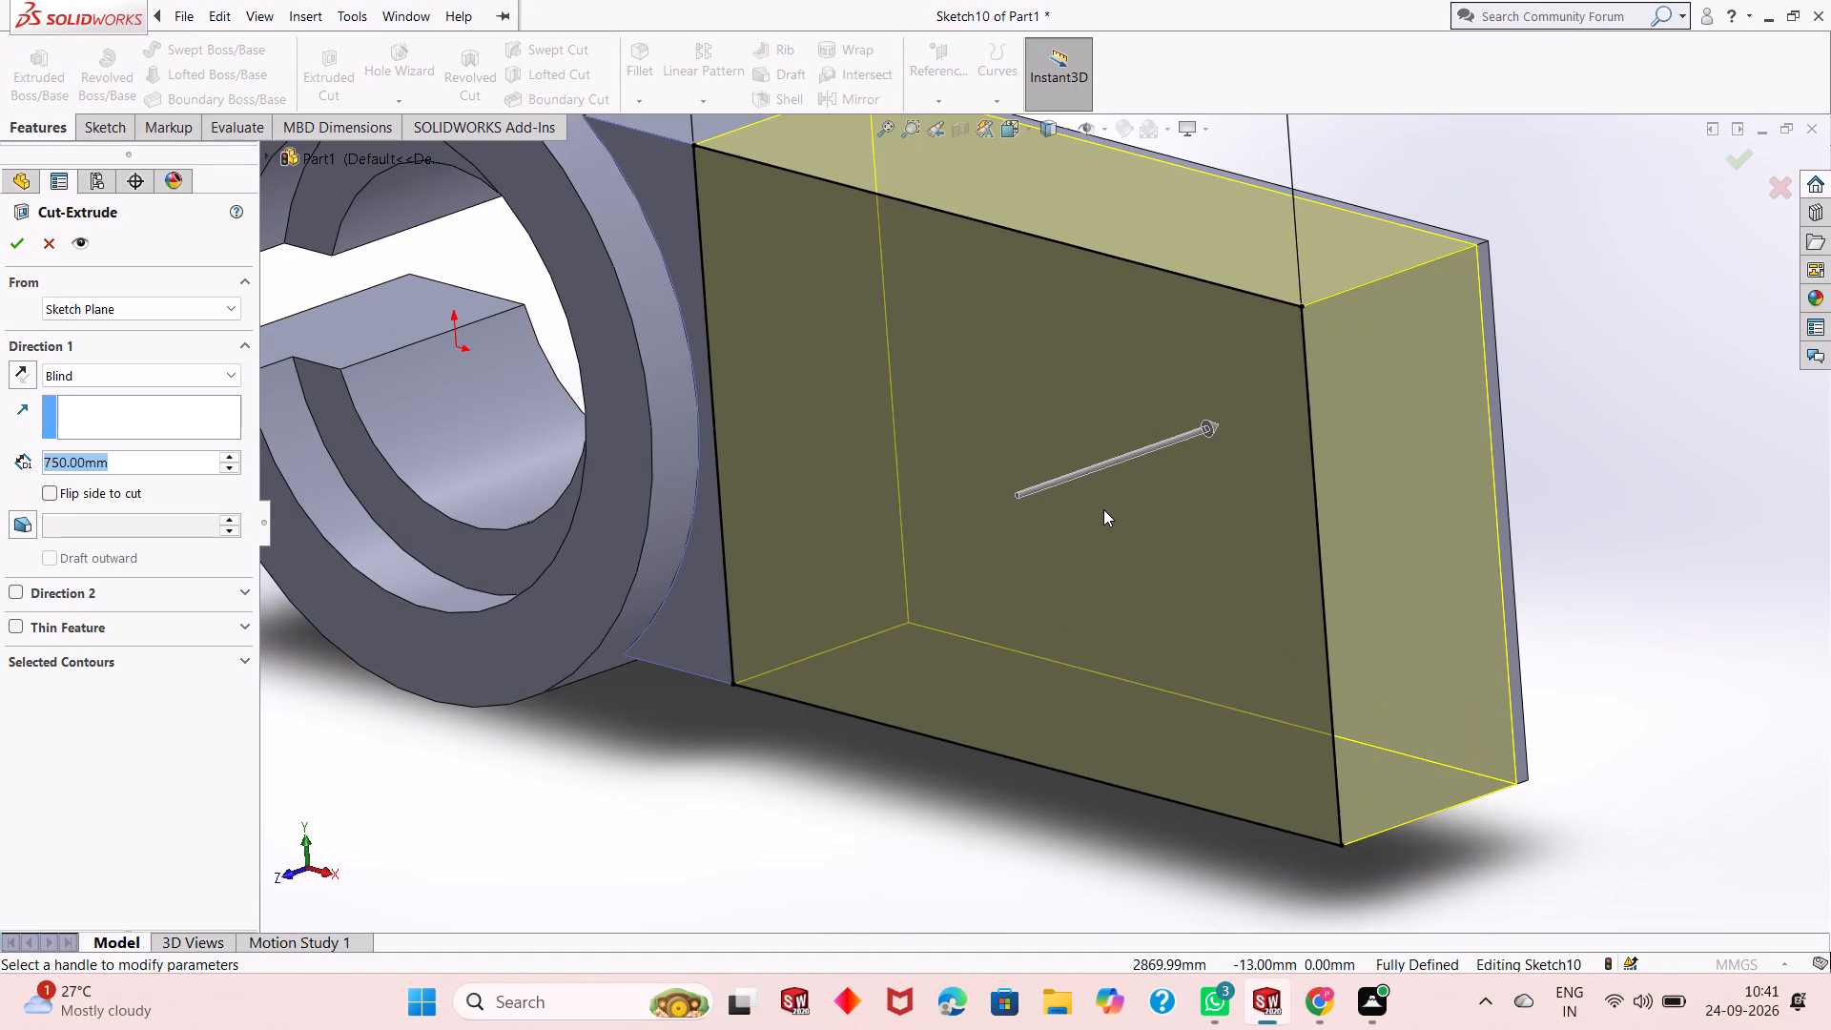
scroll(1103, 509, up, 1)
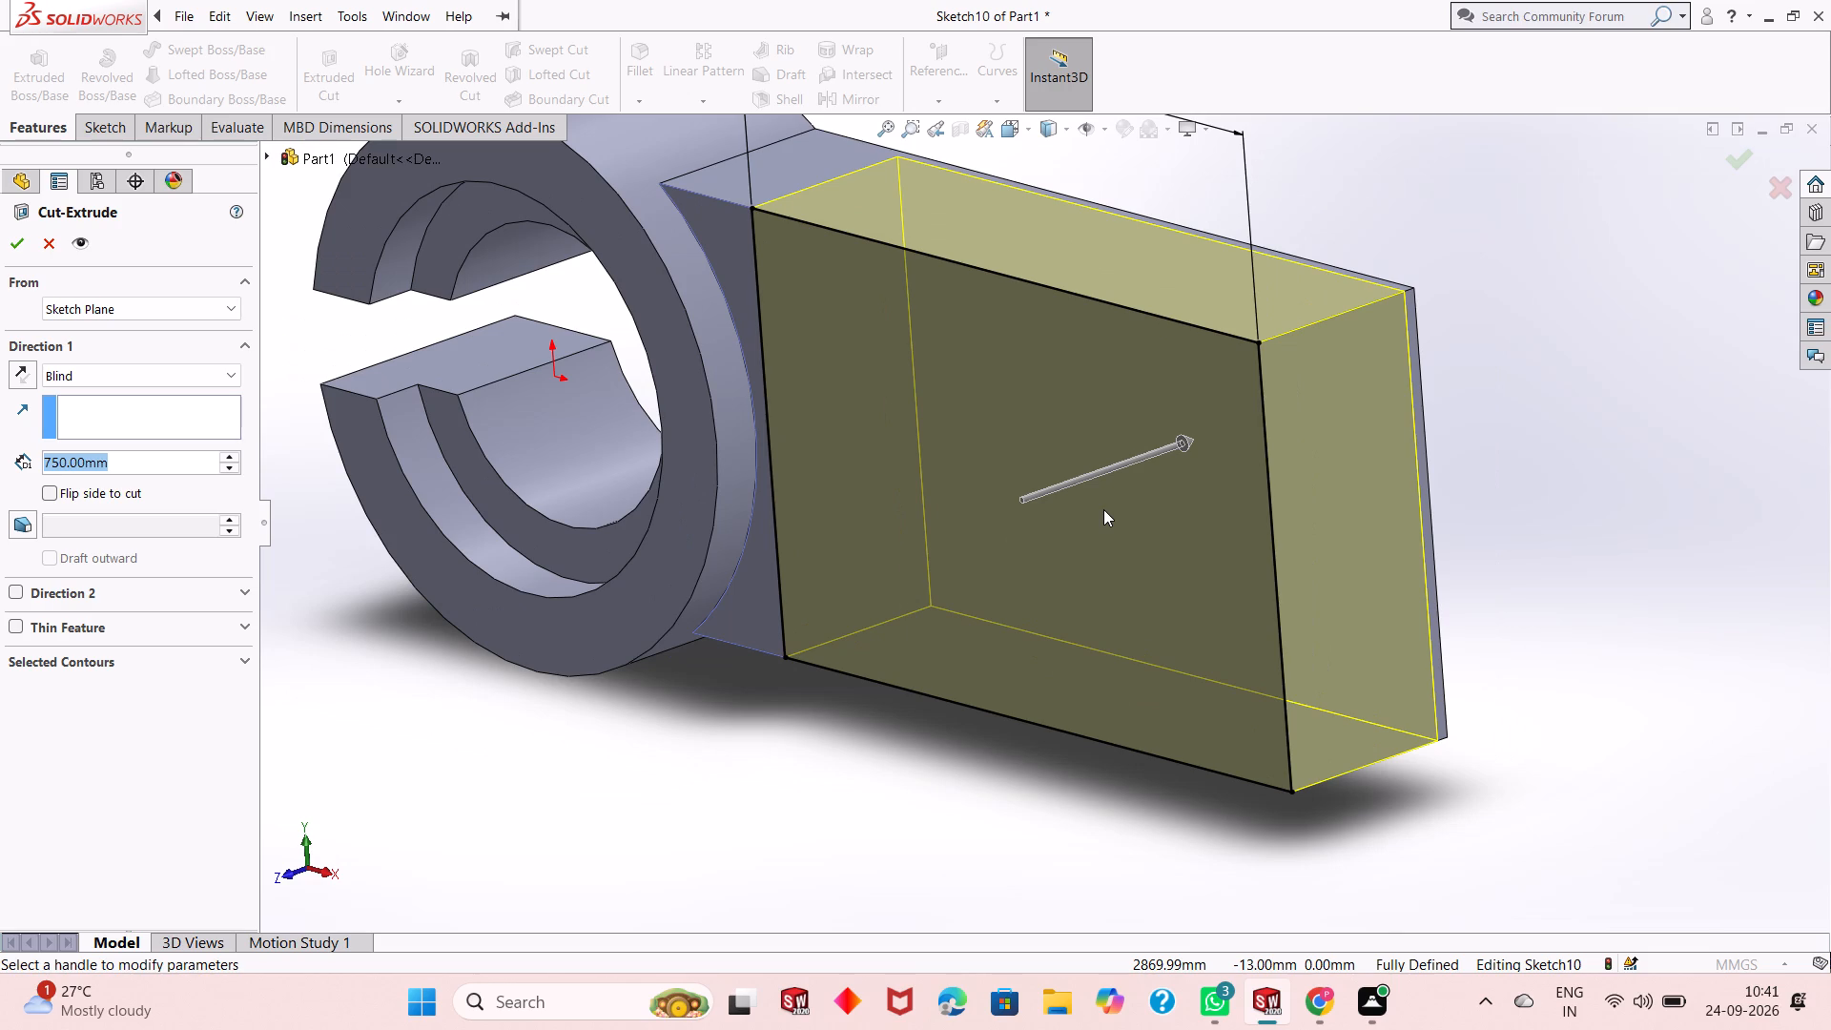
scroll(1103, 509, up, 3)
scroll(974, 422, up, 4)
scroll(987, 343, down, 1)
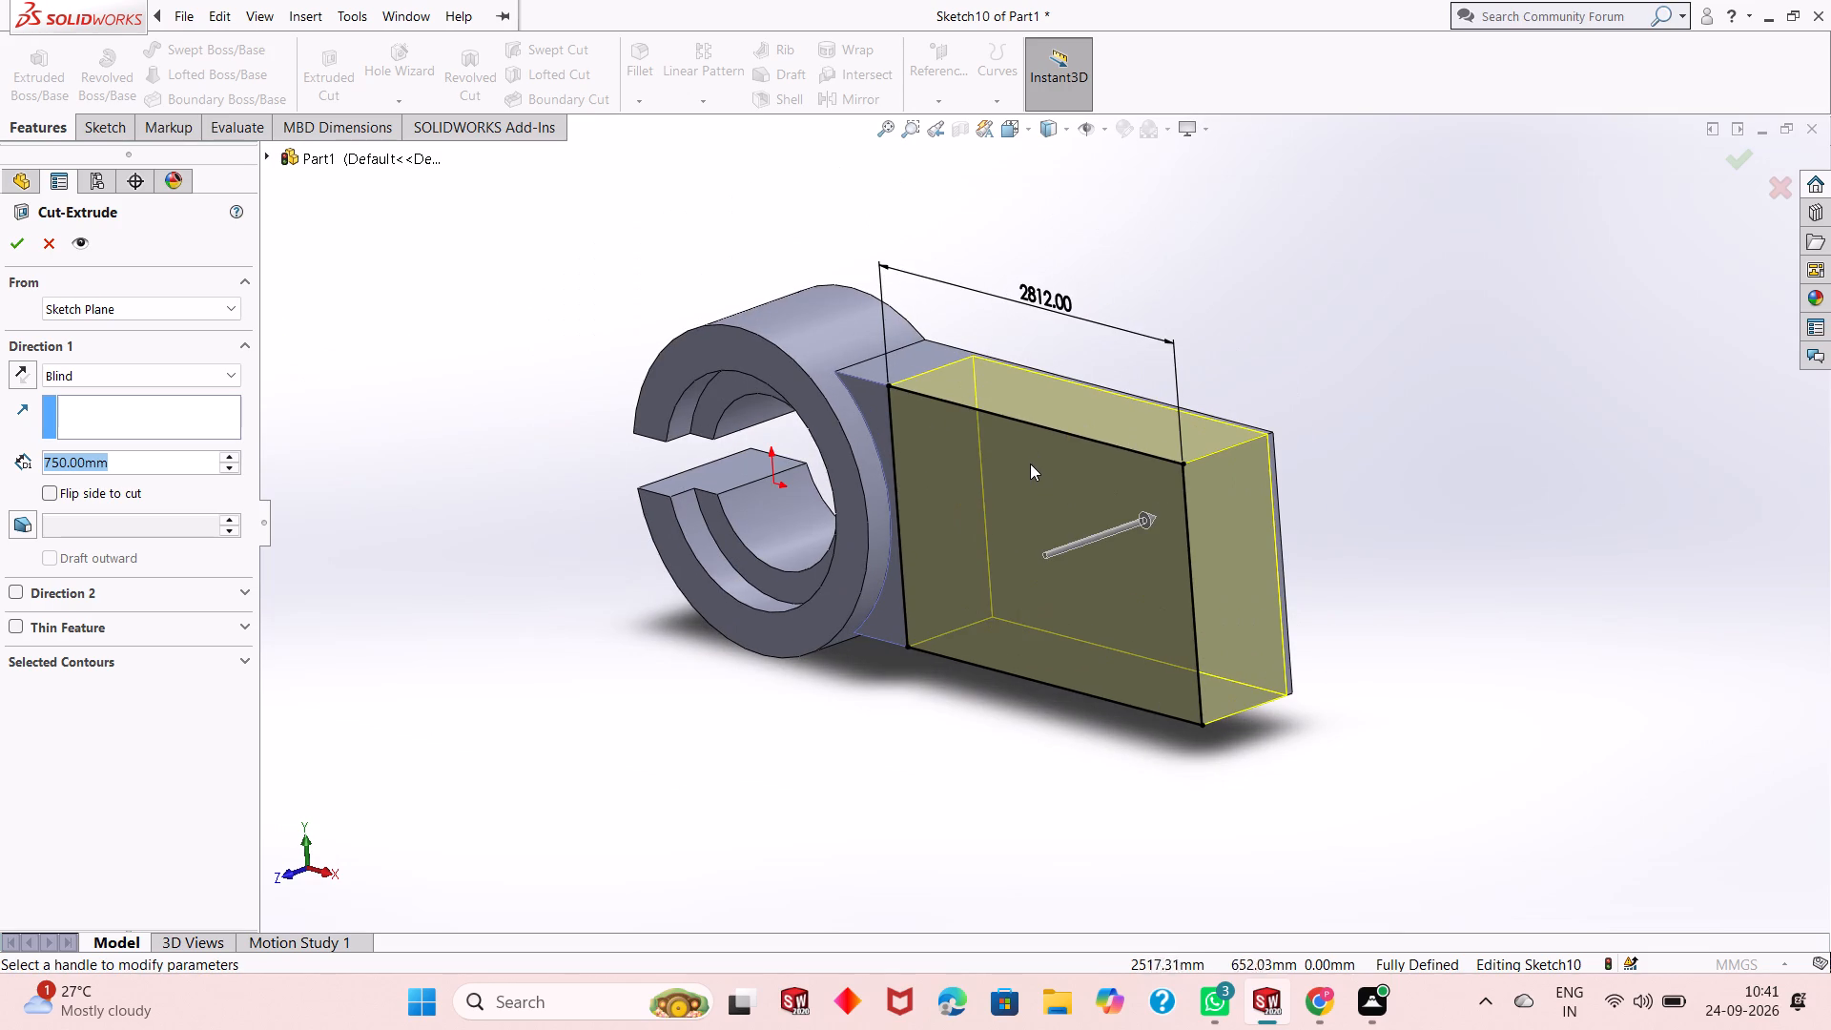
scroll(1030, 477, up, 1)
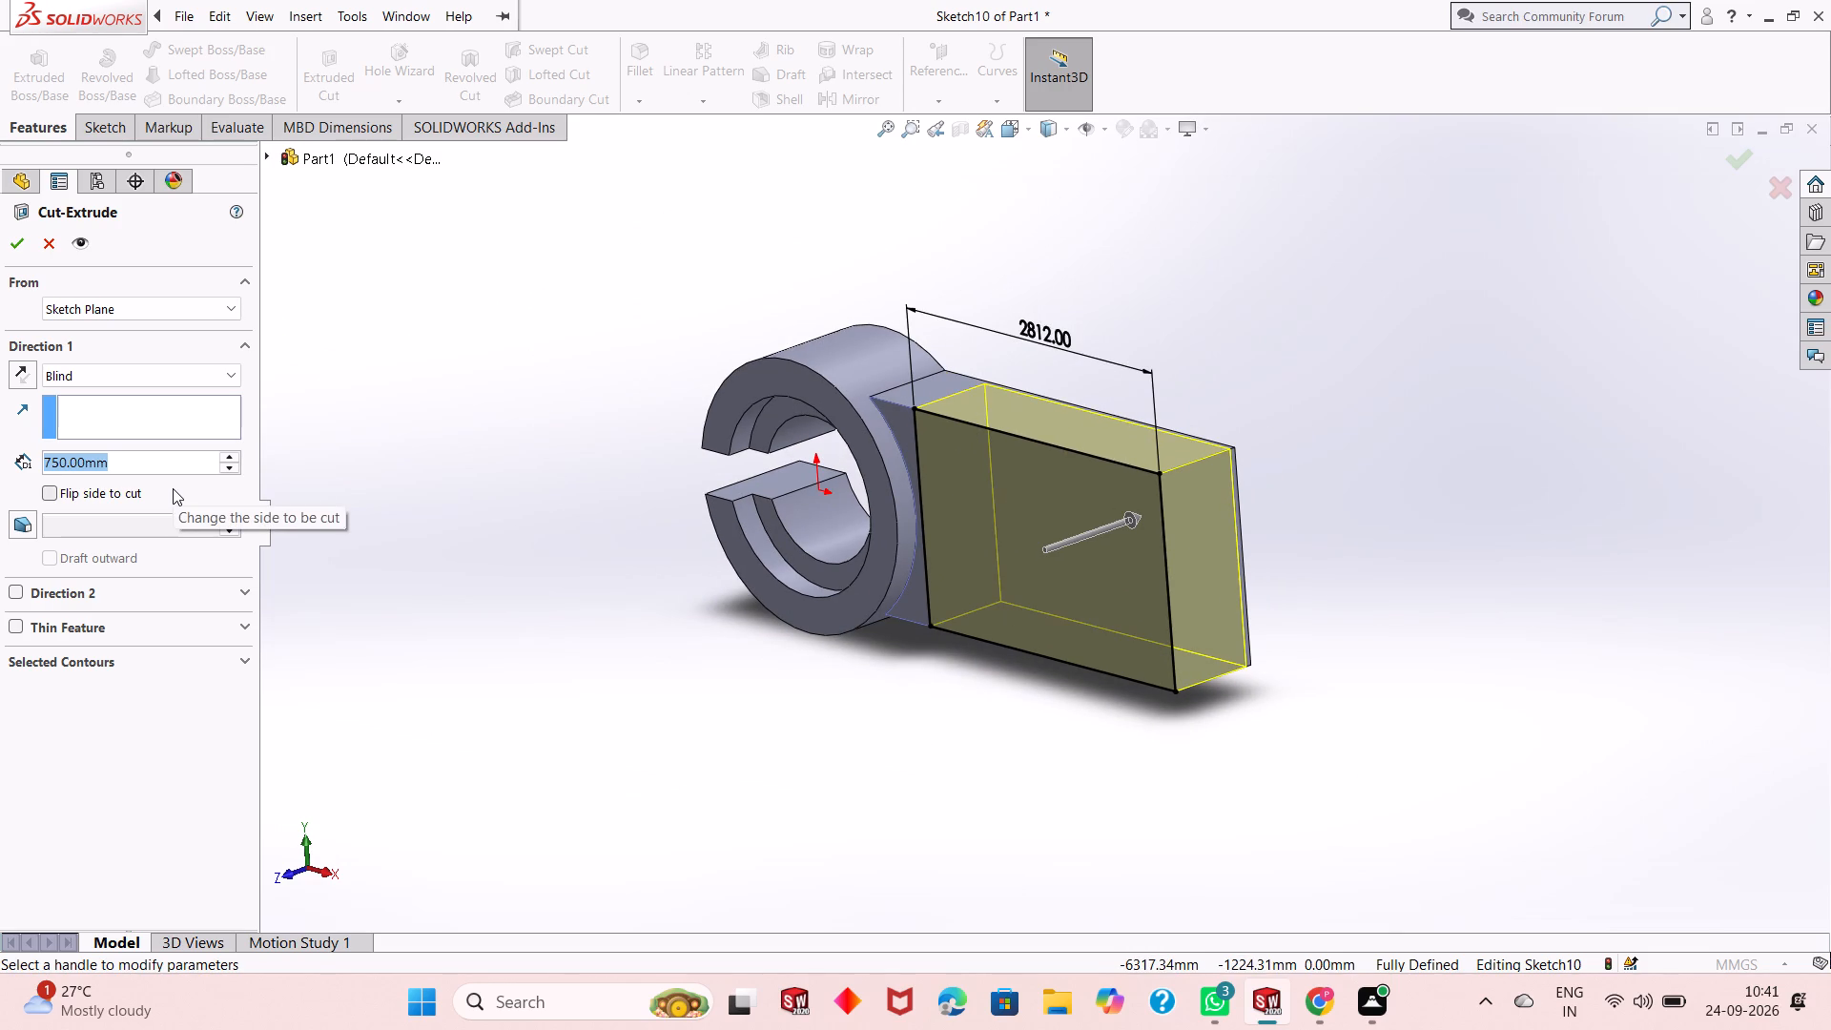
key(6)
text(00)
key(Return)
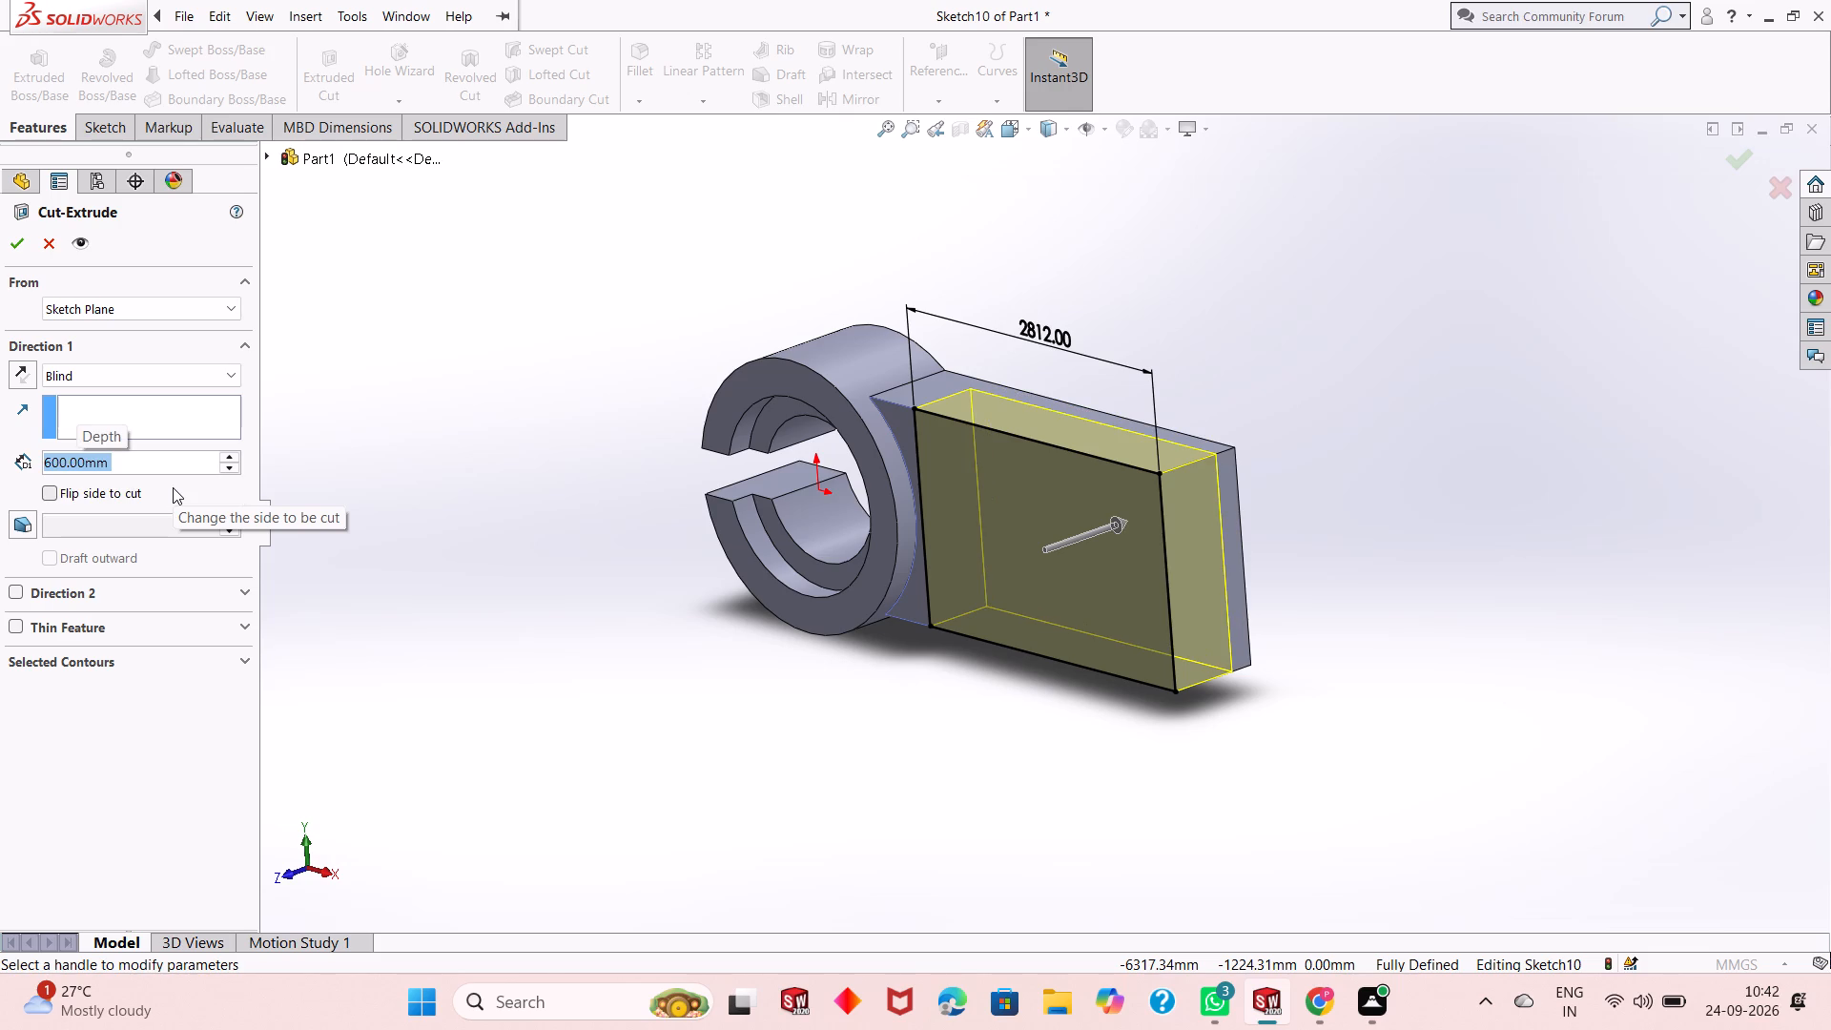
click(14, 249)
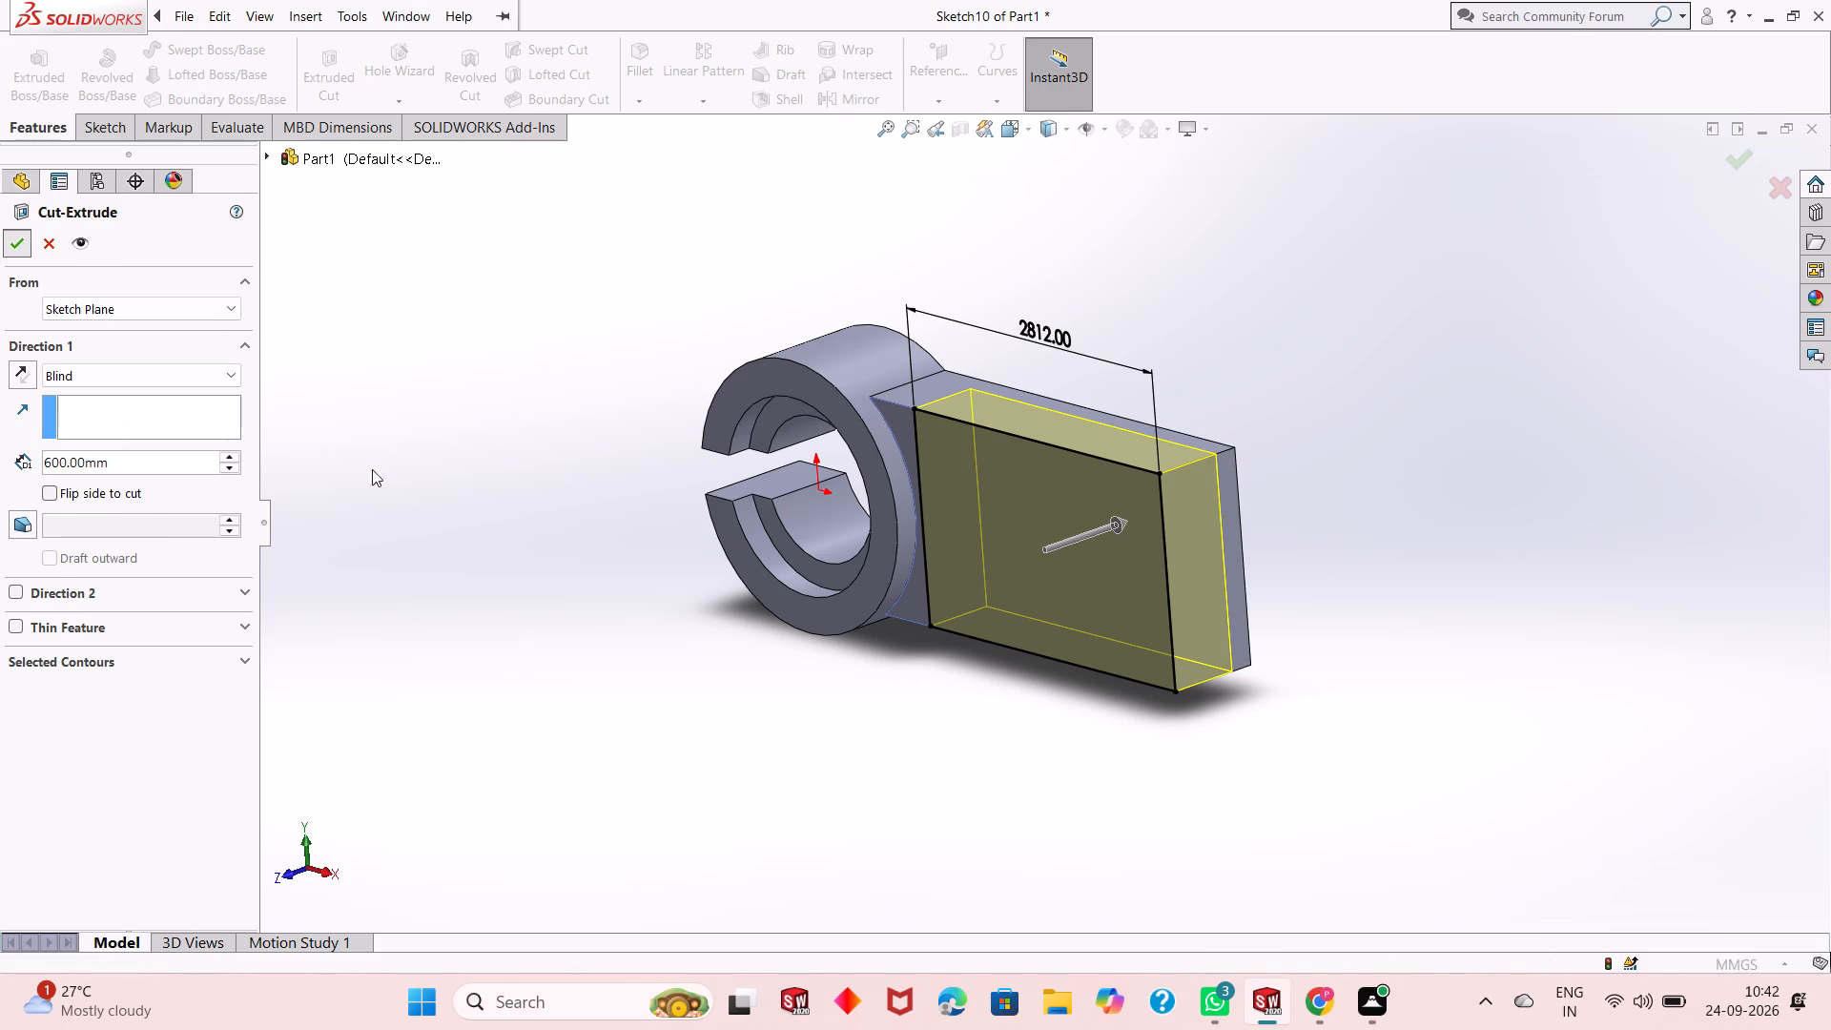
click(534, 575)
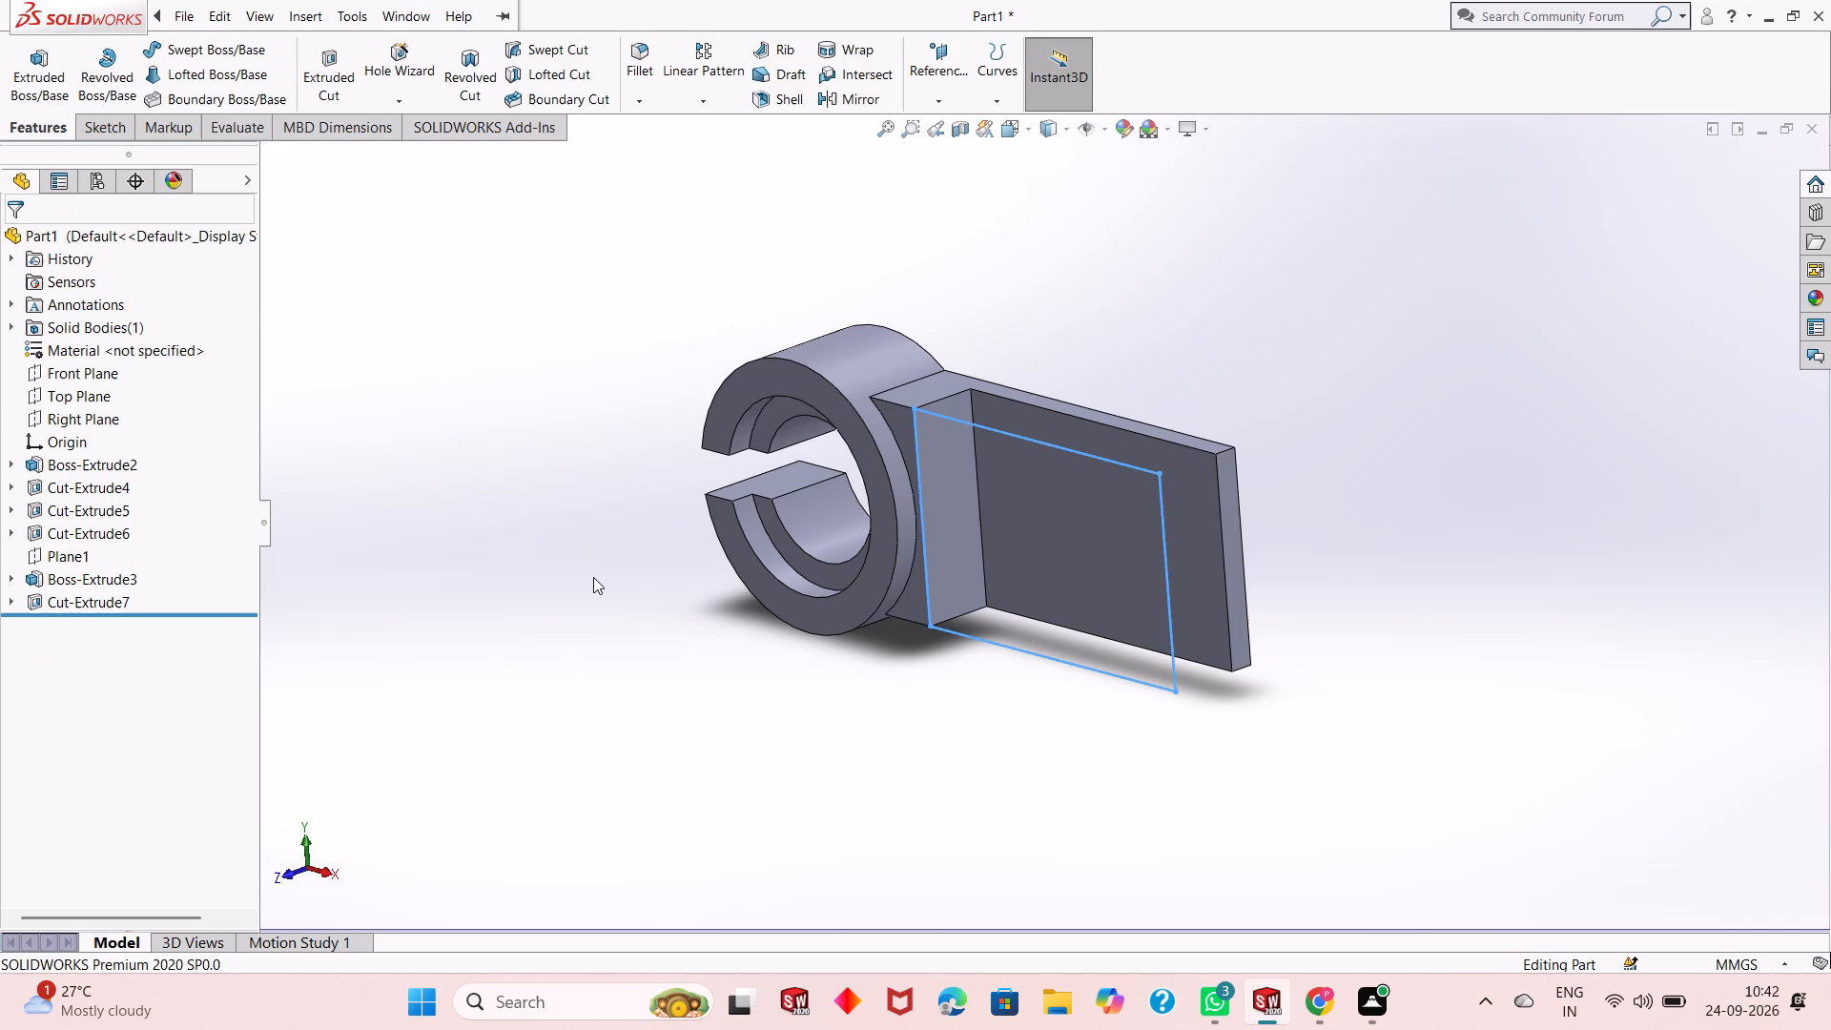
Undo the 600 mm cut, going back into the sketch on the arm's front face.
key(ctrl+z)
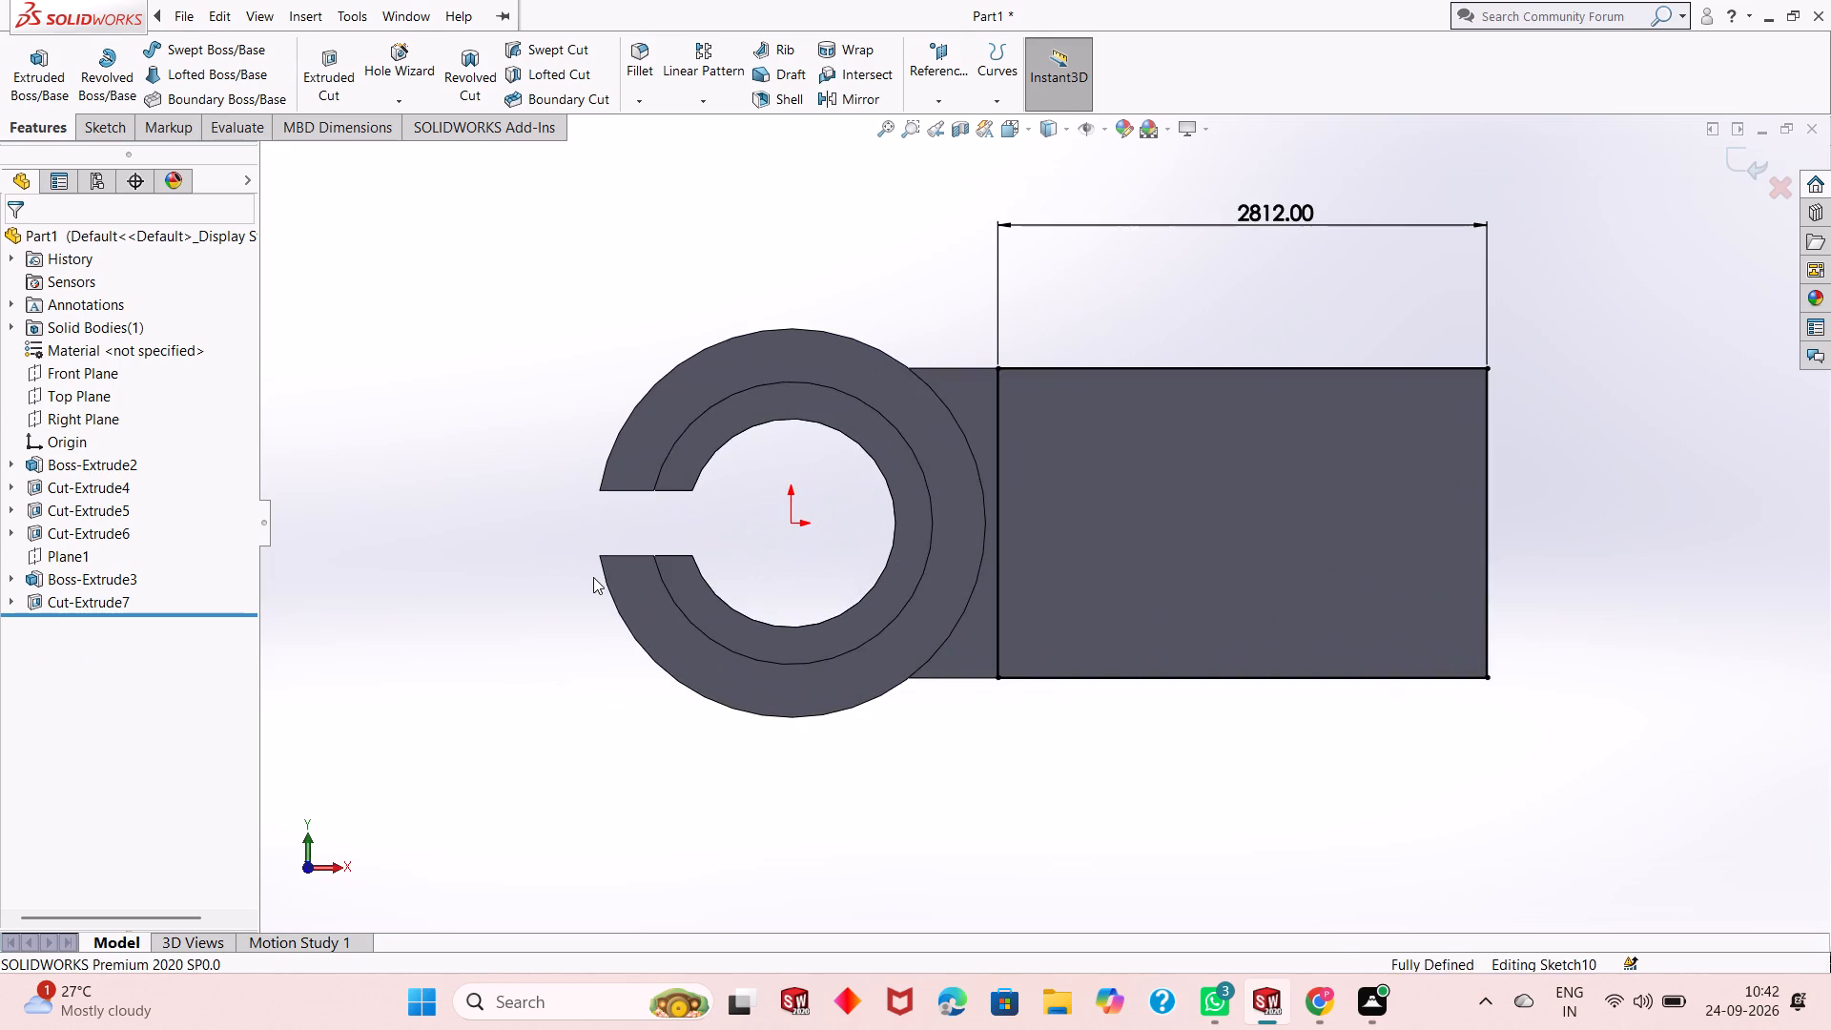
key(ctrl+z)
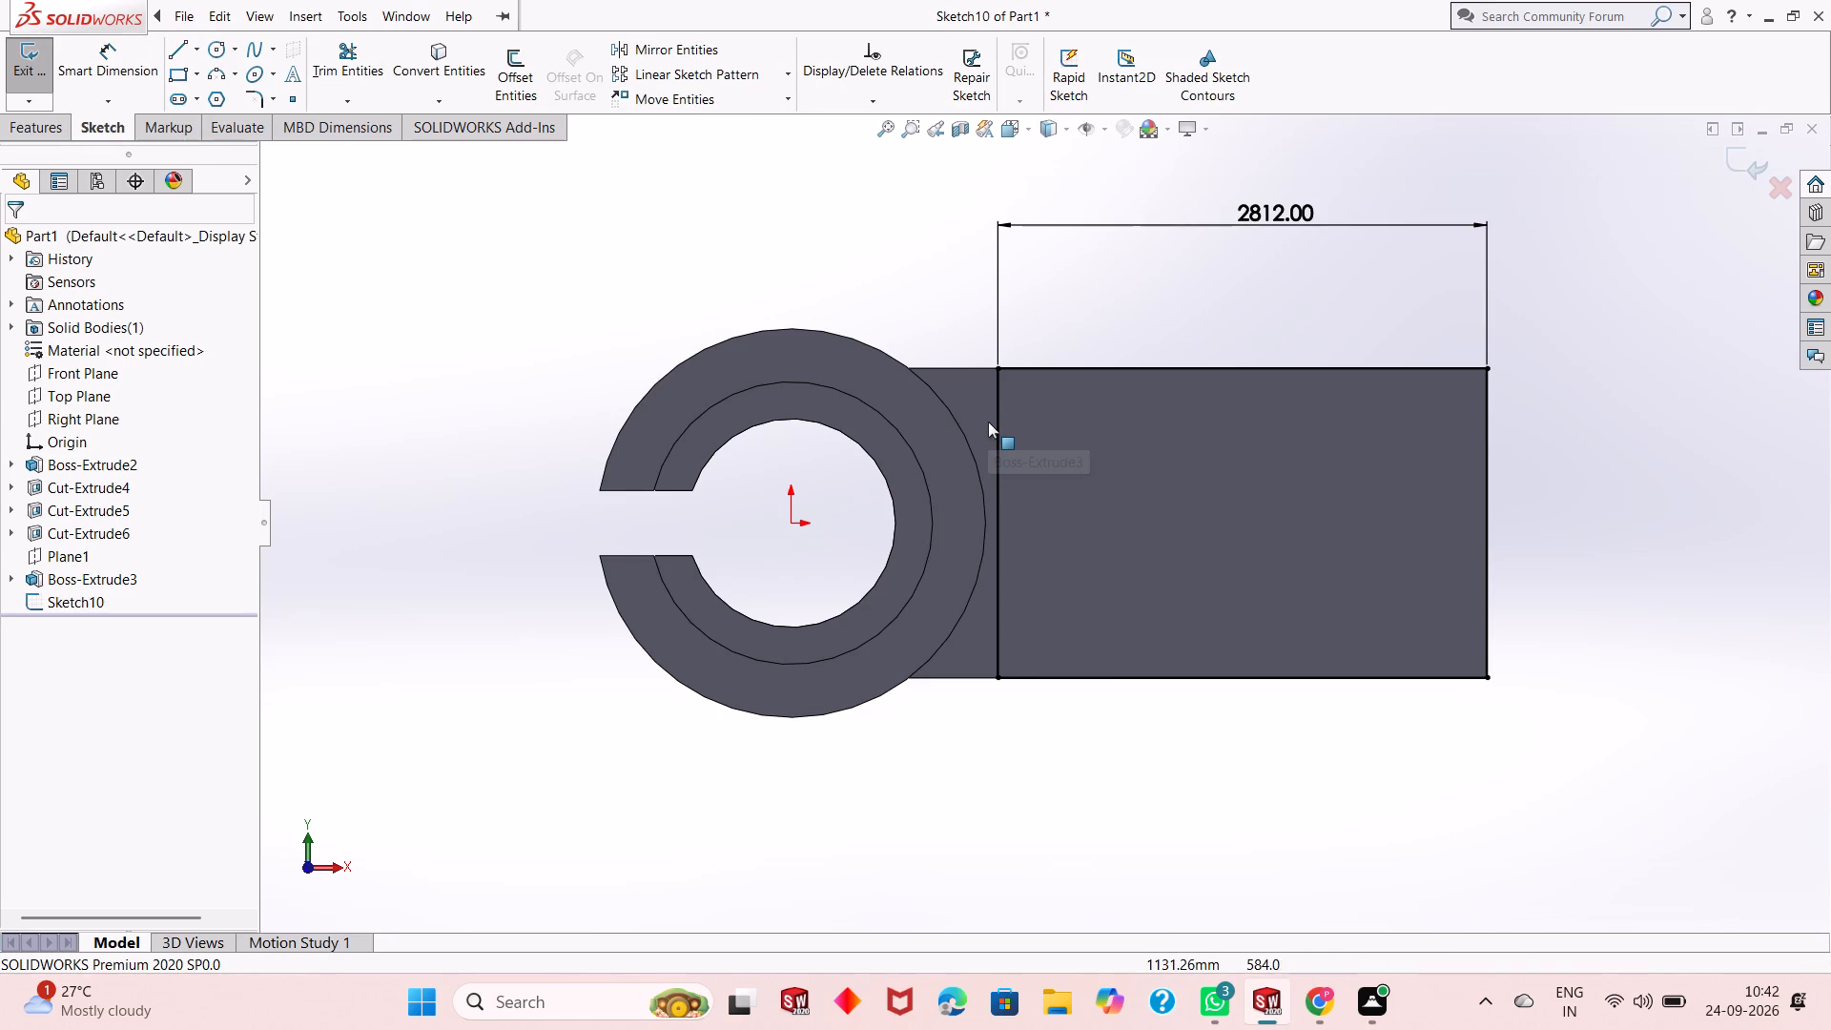
Undo the 2812 mm dimension and the rectangle in the sketch on the arm's front face.
key(ctrl+z)
key(ctrl+z)
key(ctrl+z)
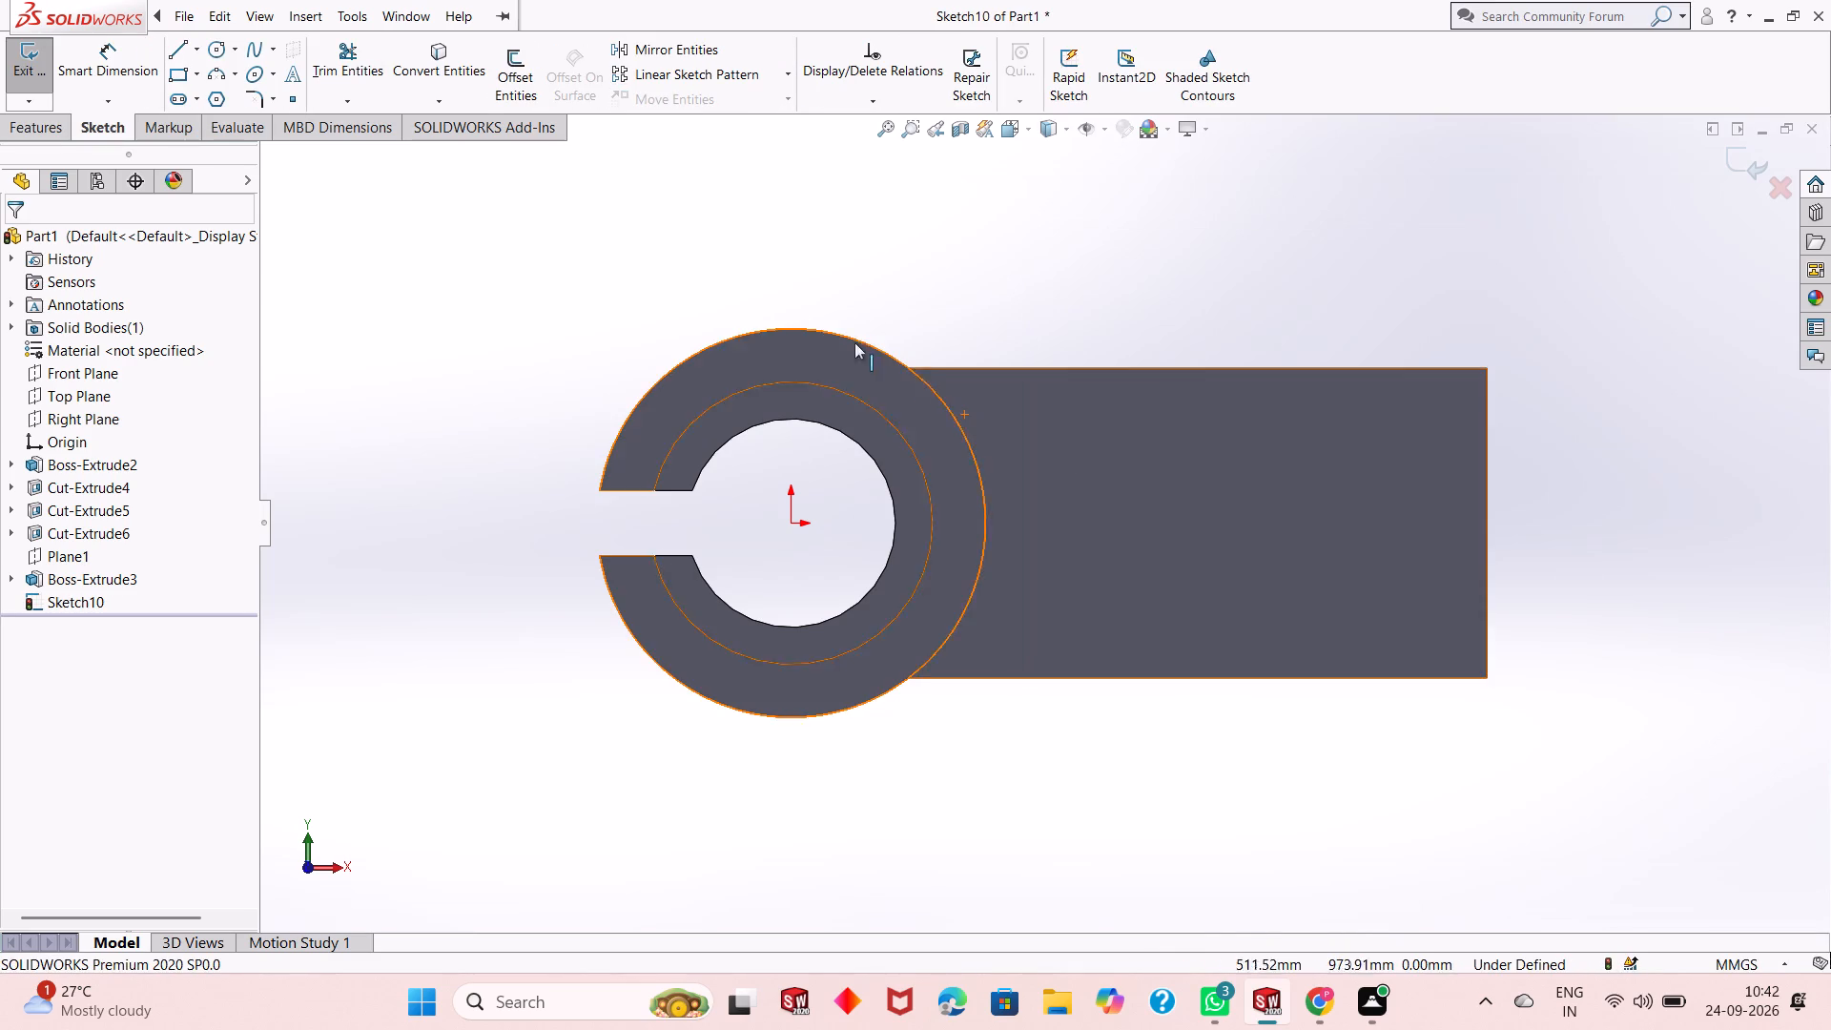
Sketch a corner rectangle about 2150 by 1310 mm inside the arm's front face, clear of all its edges.
click(174, 85)
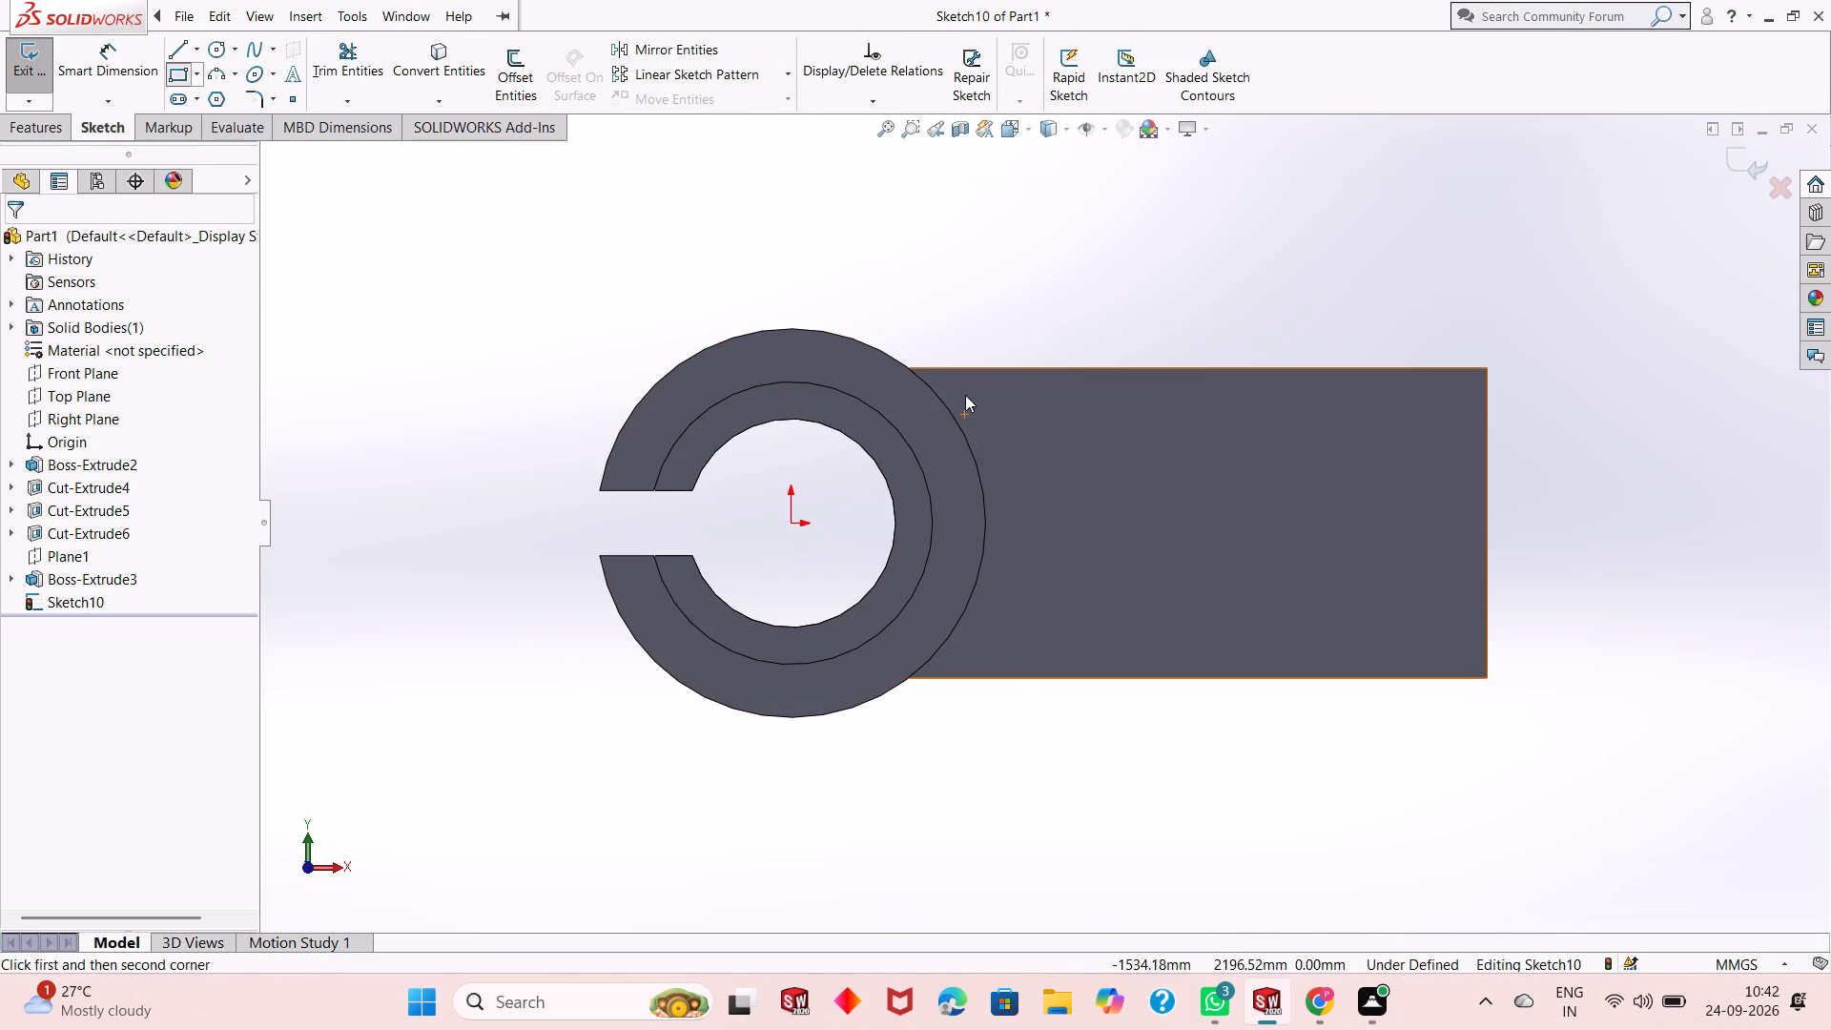
click(1076, 417)
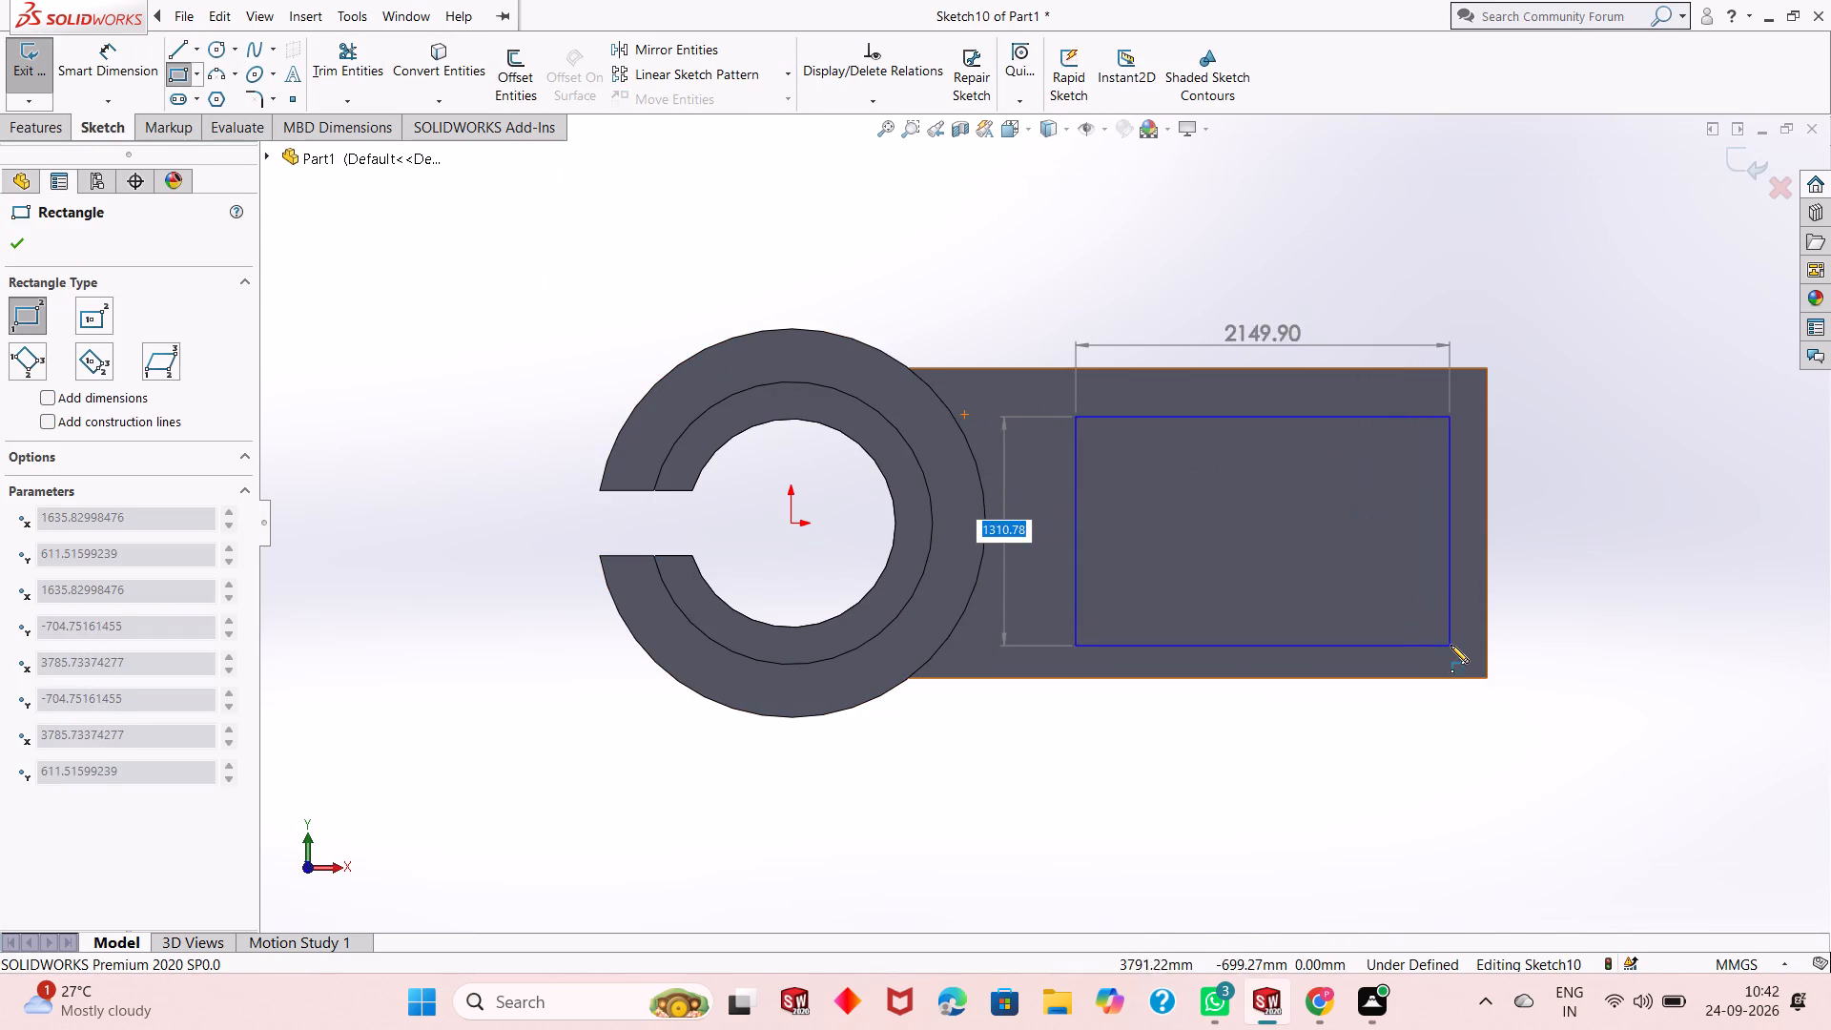
click(1450, 645)
right_click(1450, 645)
click(1526, 666)
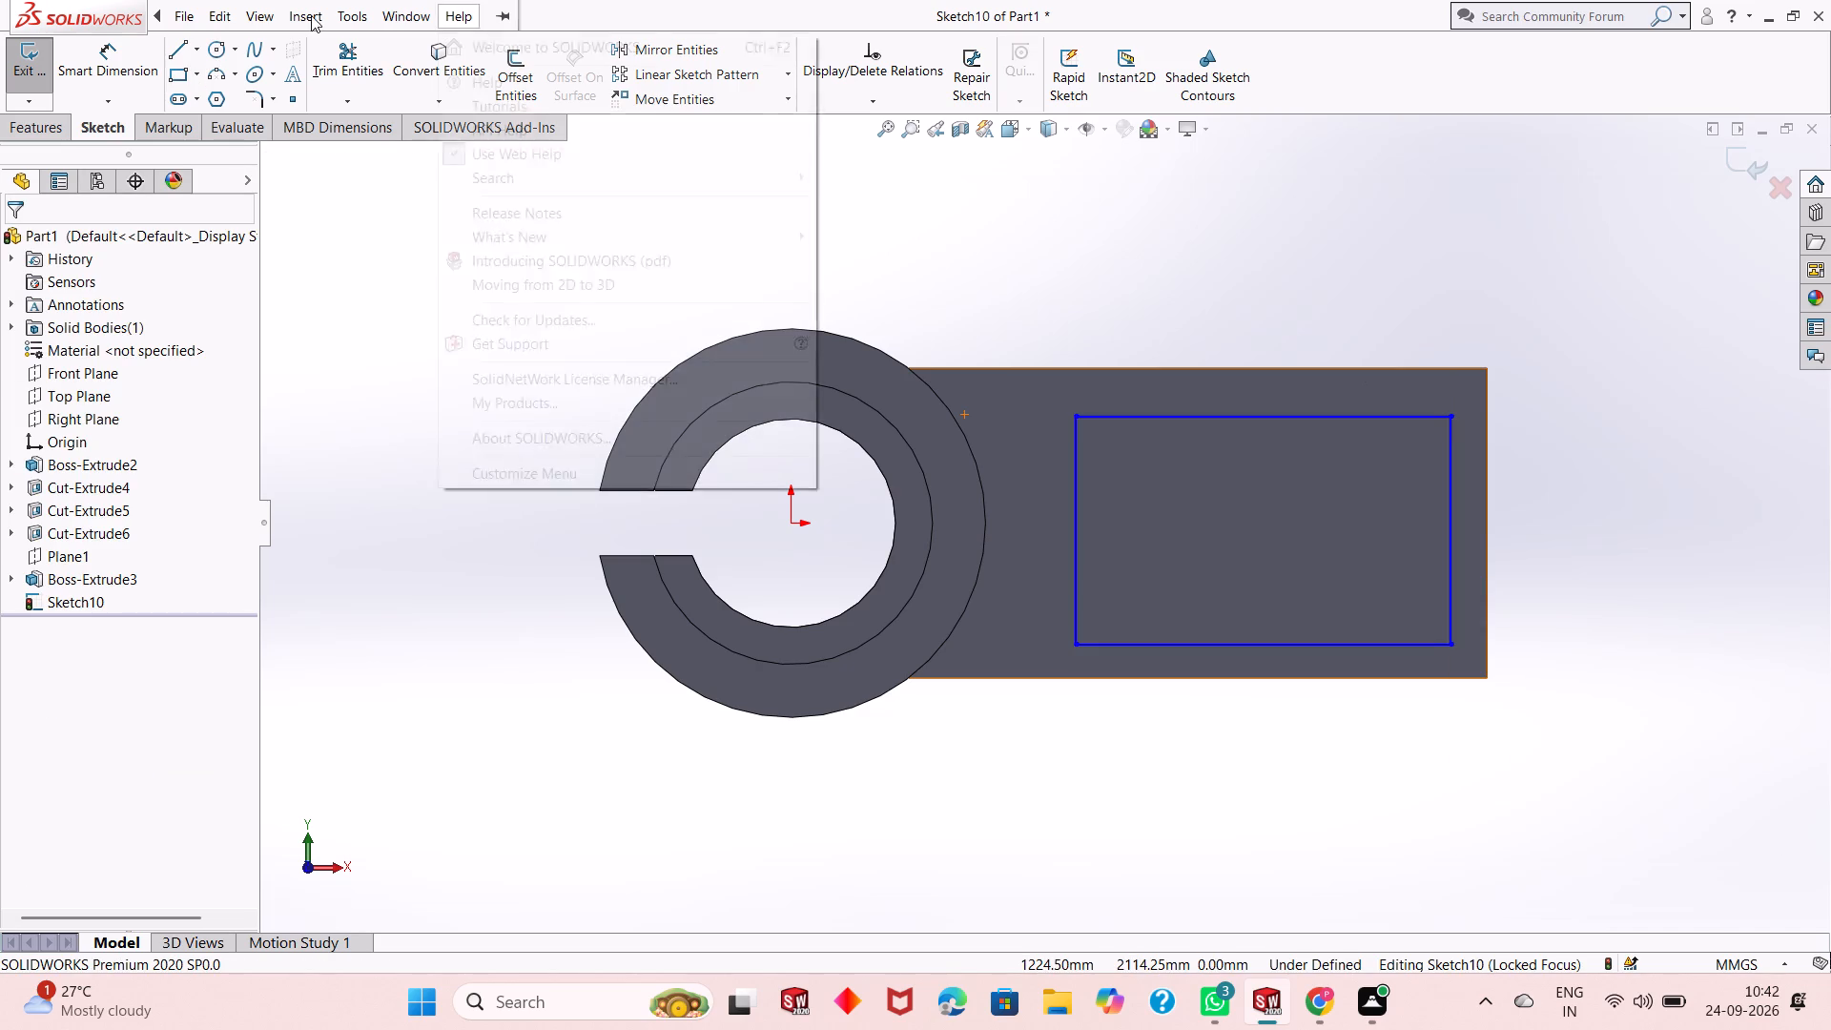
Dimension the distance between the rectangle's upper side and the arm's upper edge as 150 mm.
click(108, 64)
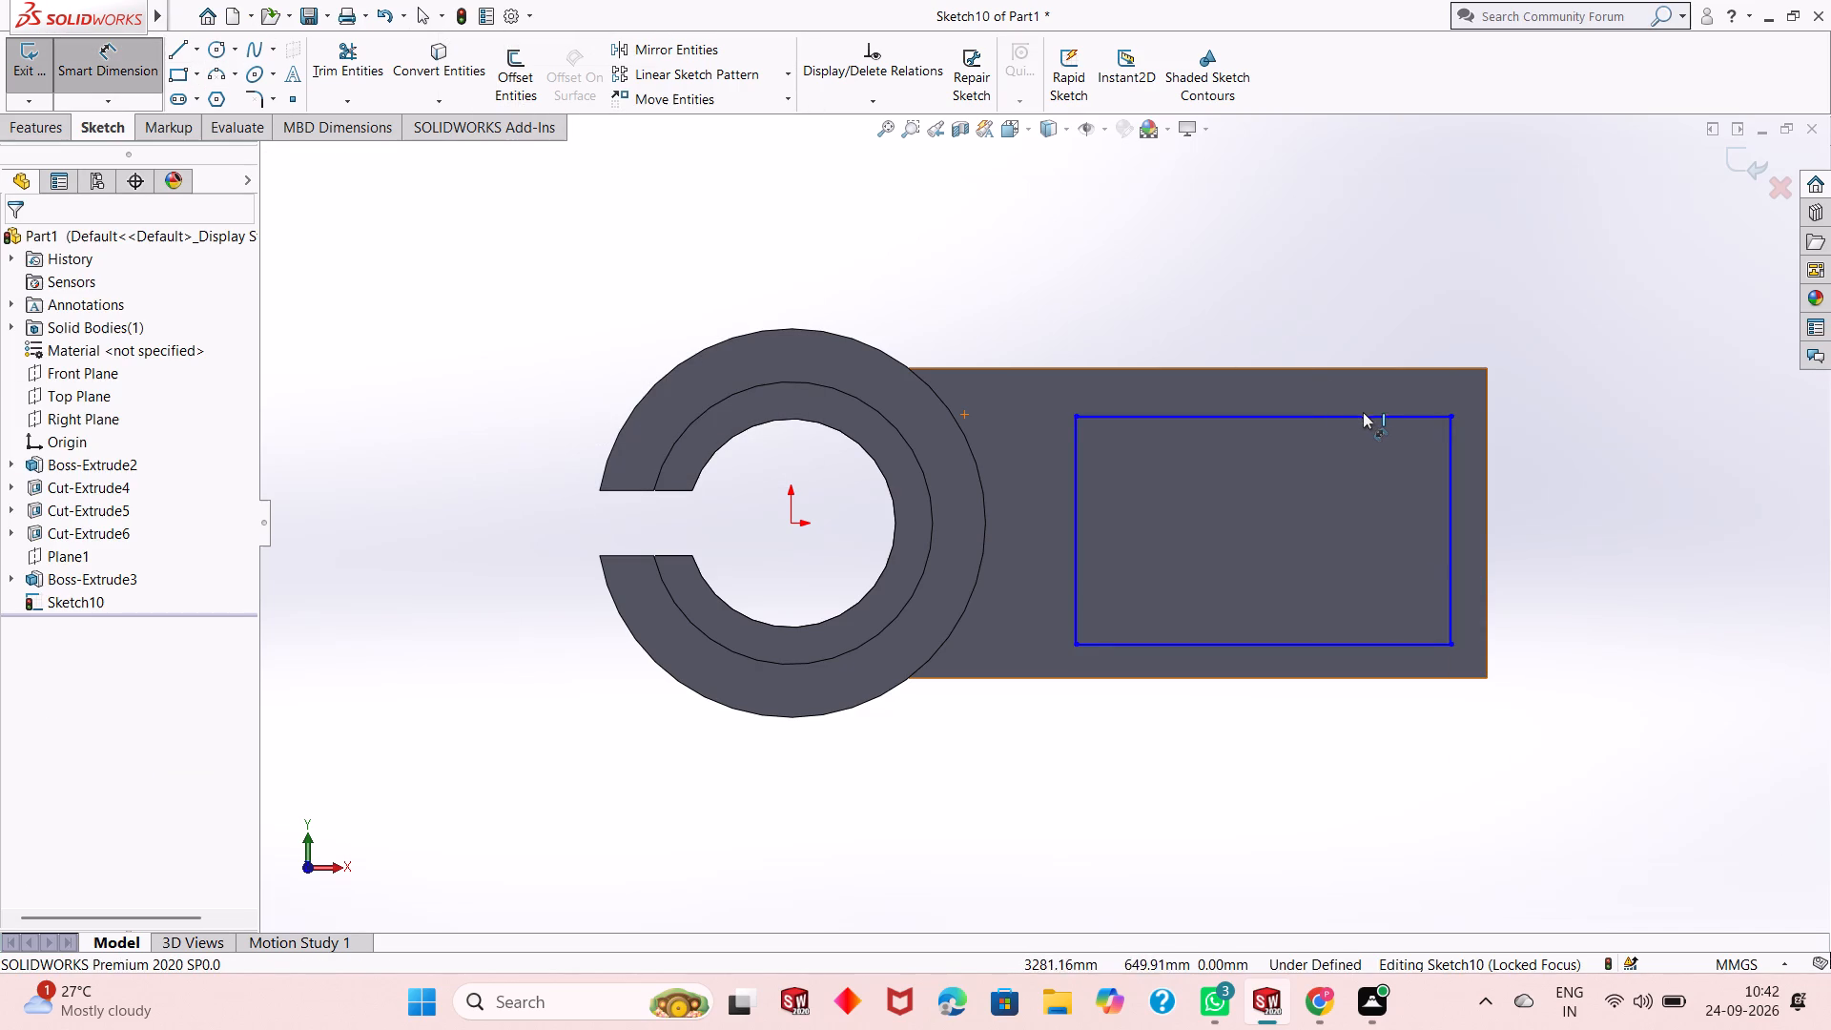
click(1364, 414)
click(1364, 369)
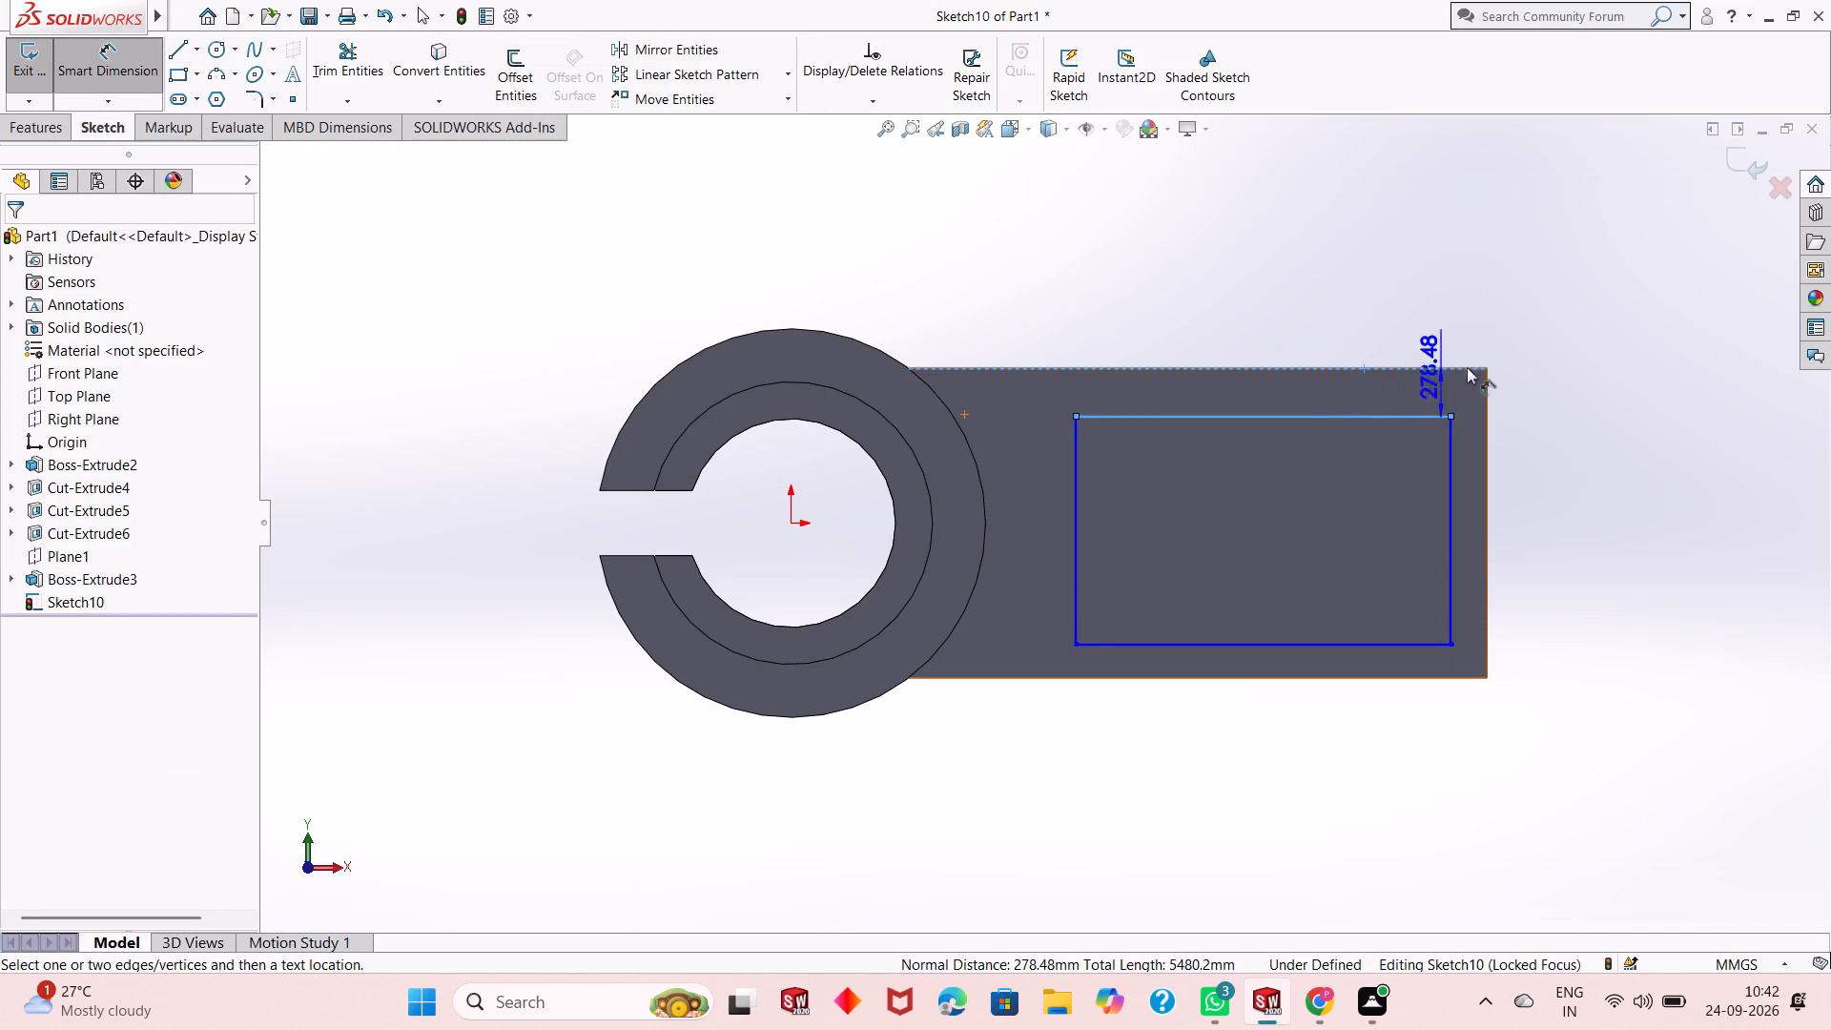
click(1553, 375)
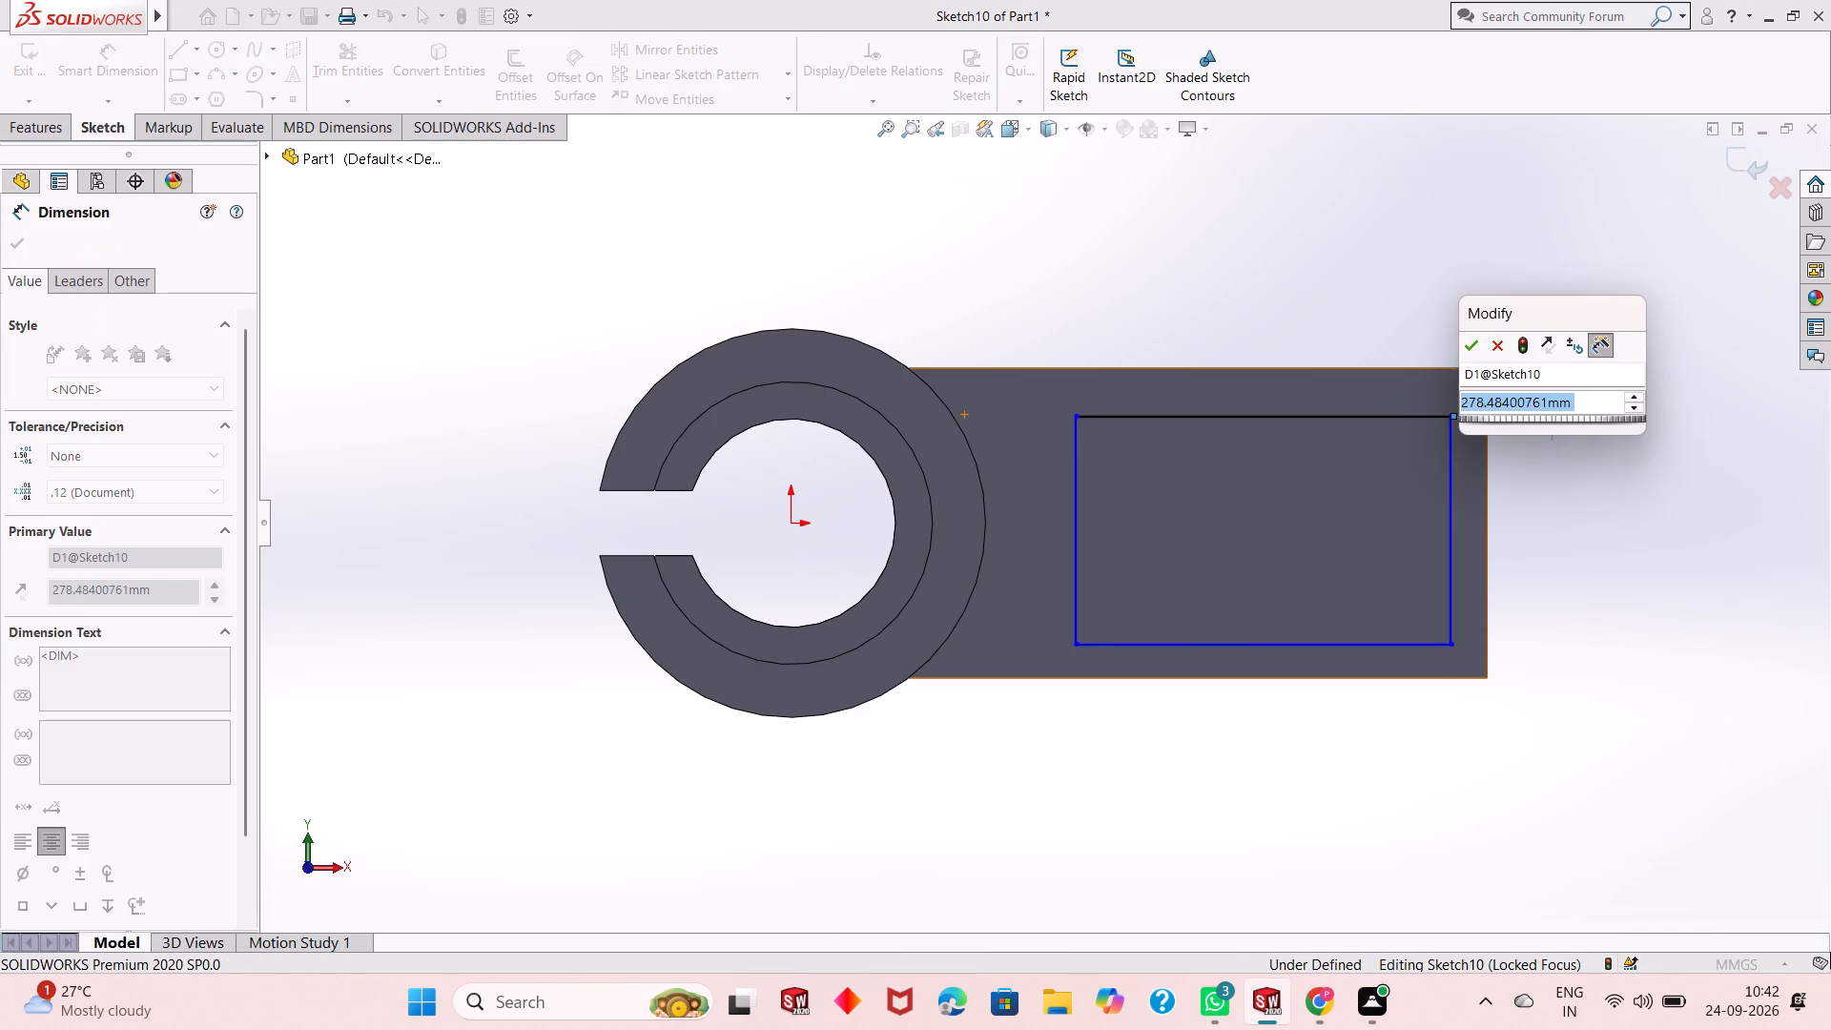
text(150)
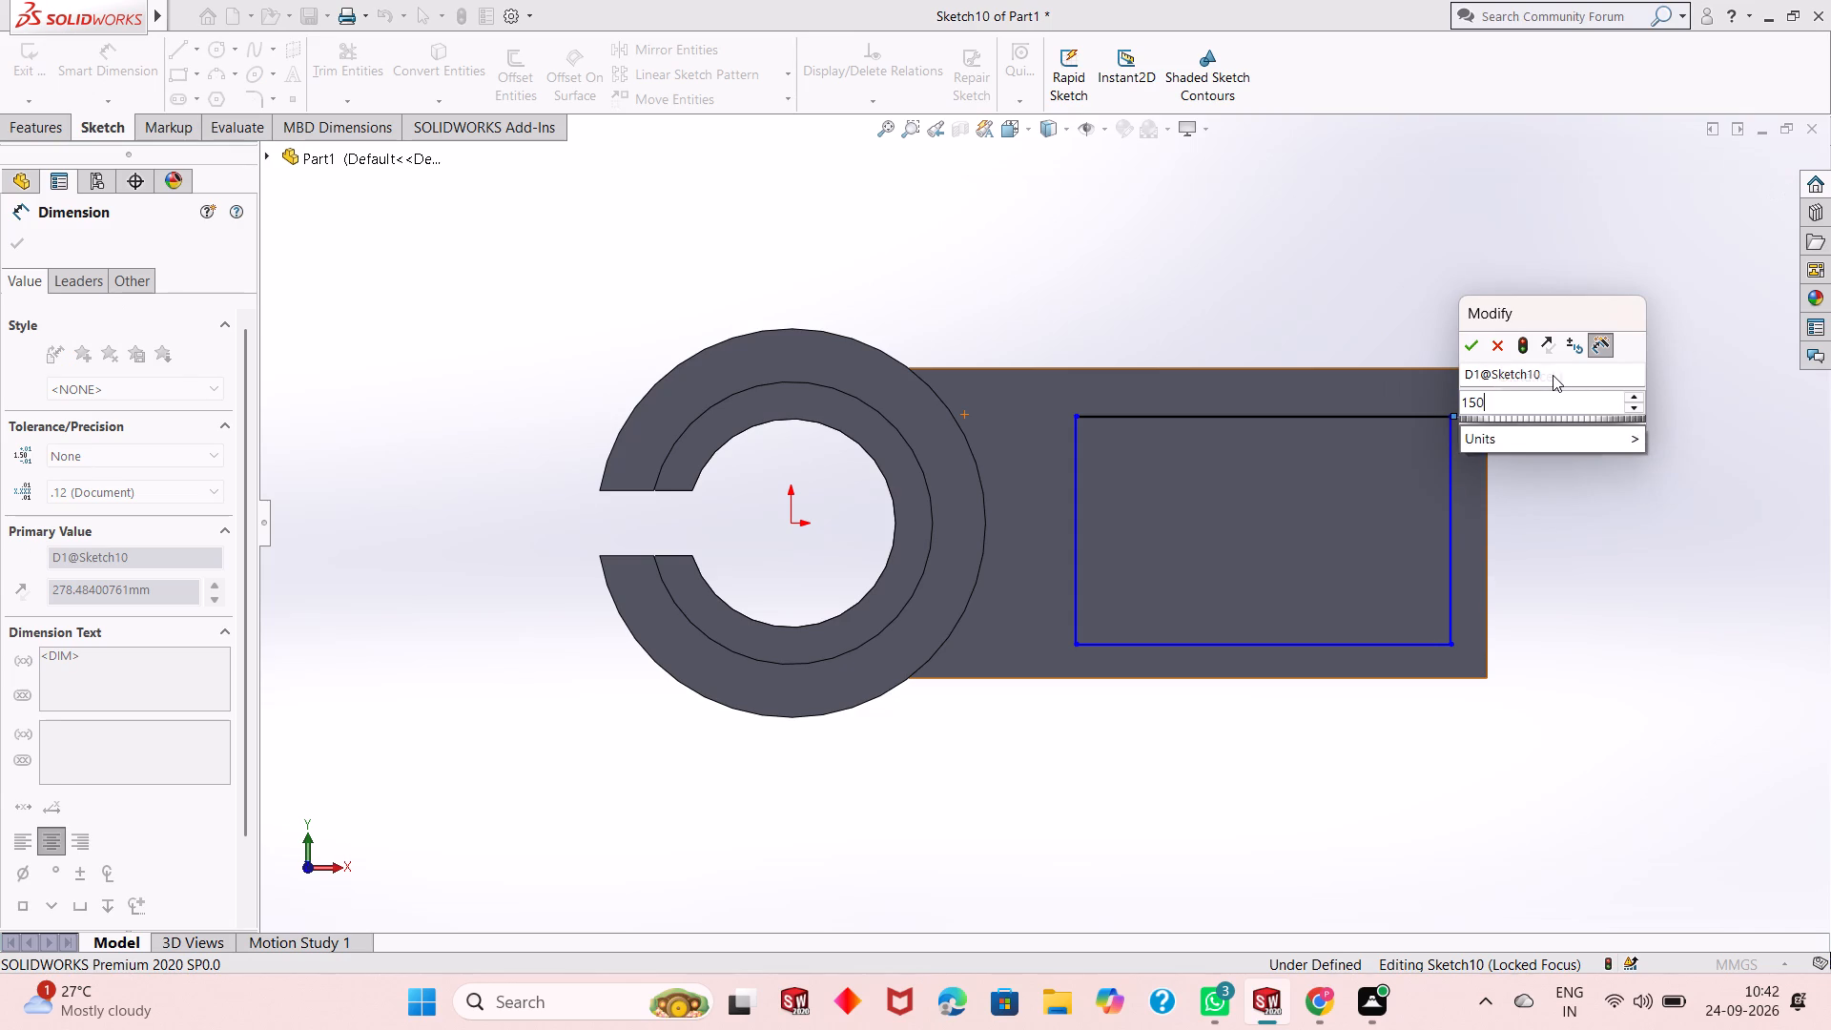
key(Return)
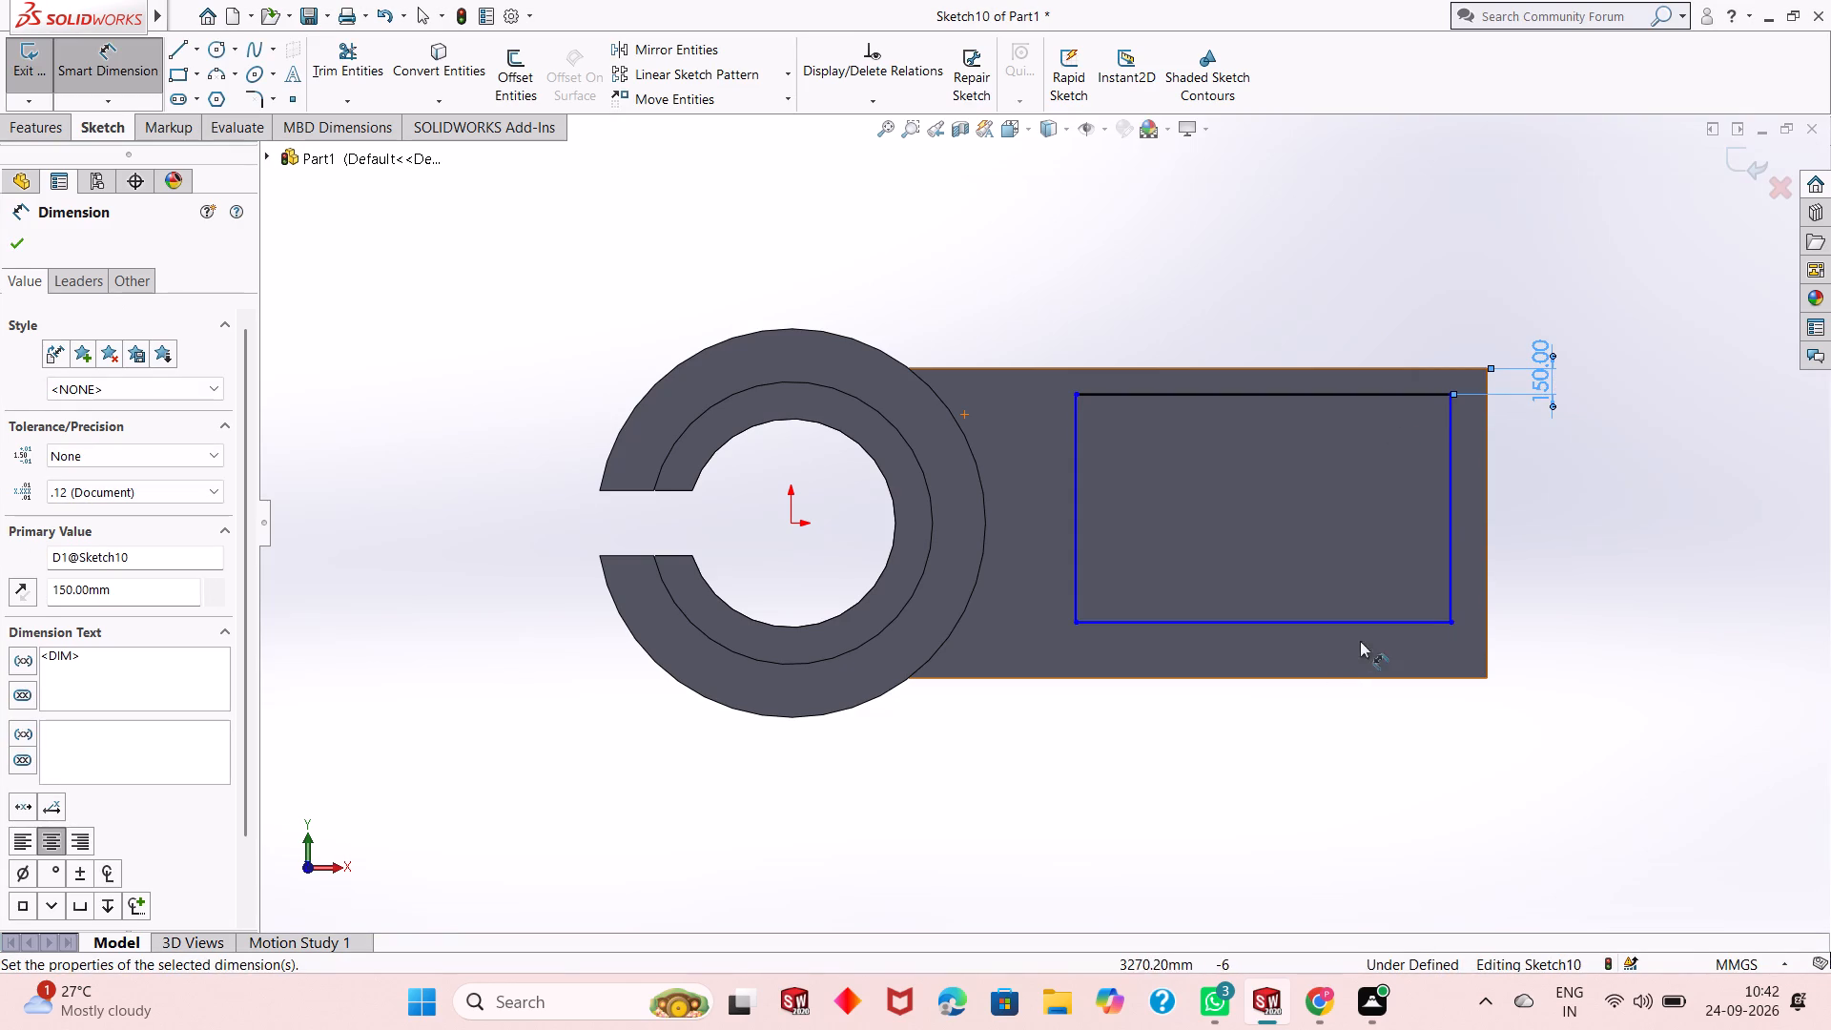
Dimension the distance between the rectangle's lower side and the arm's lower edge as 150 mm.
click(1377, 623)
click(1377, 678)
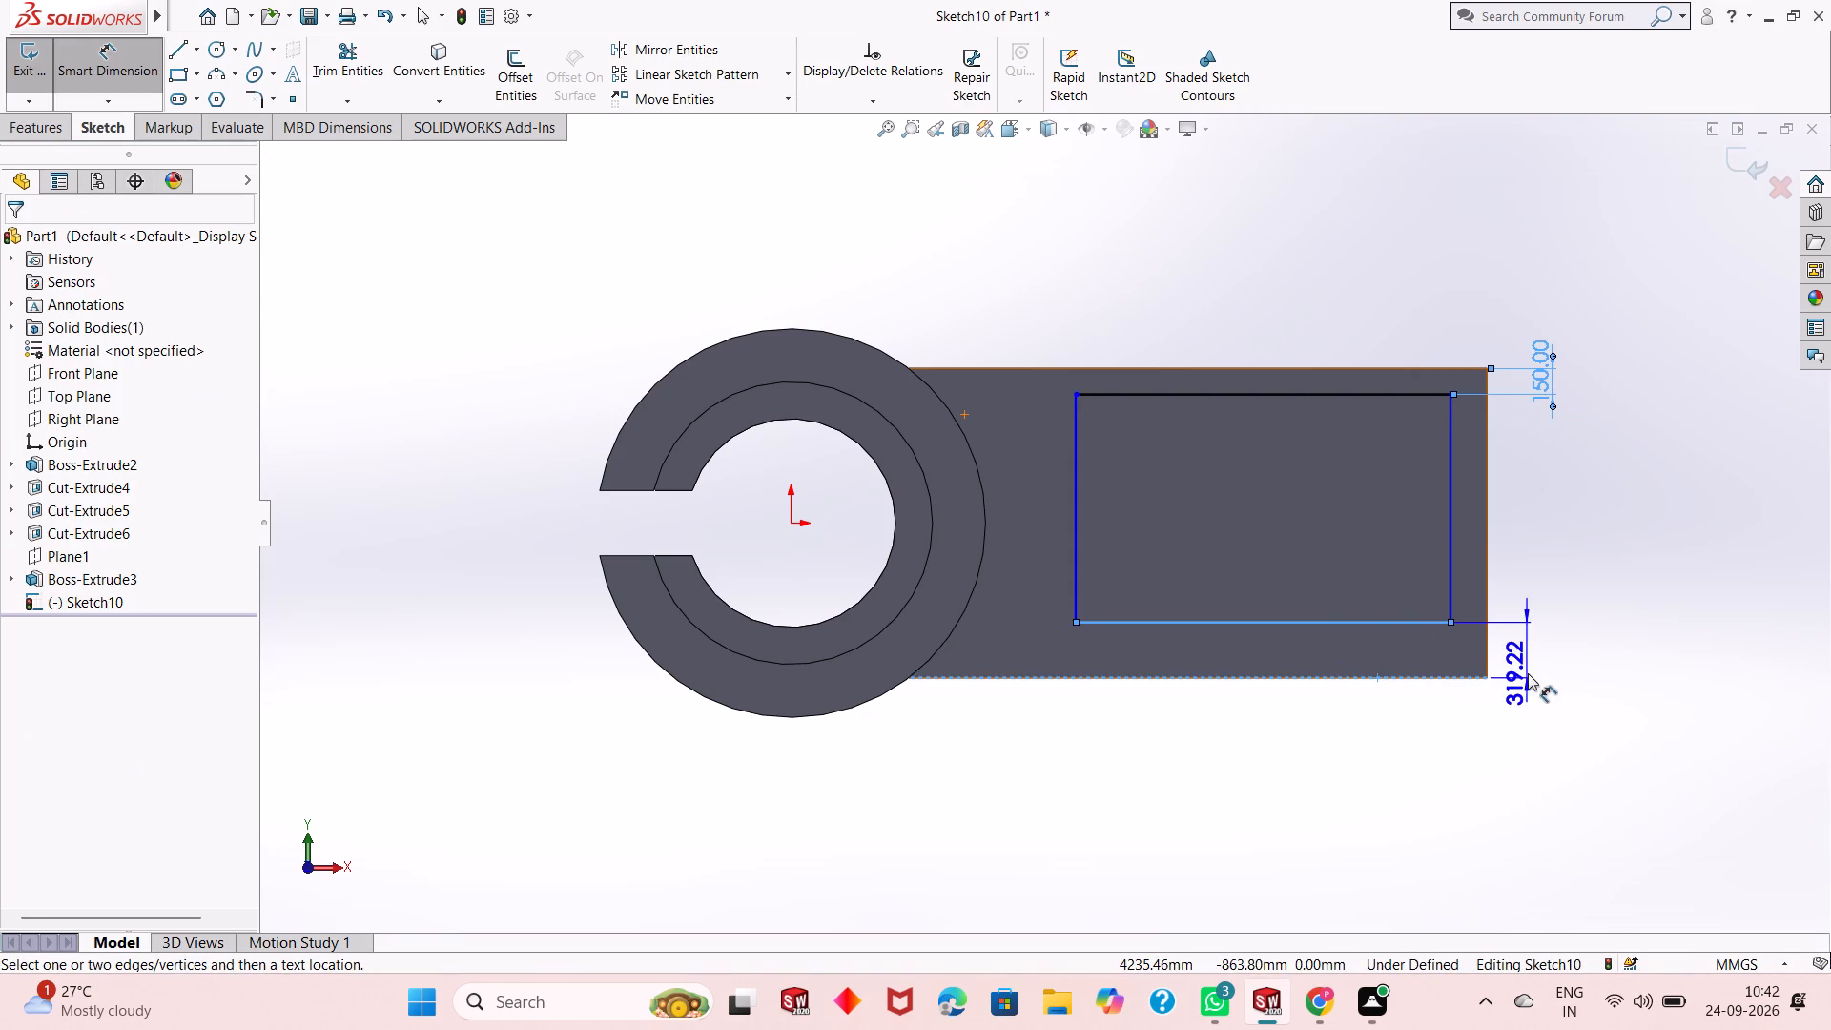
click(1528, 673)
text(150)
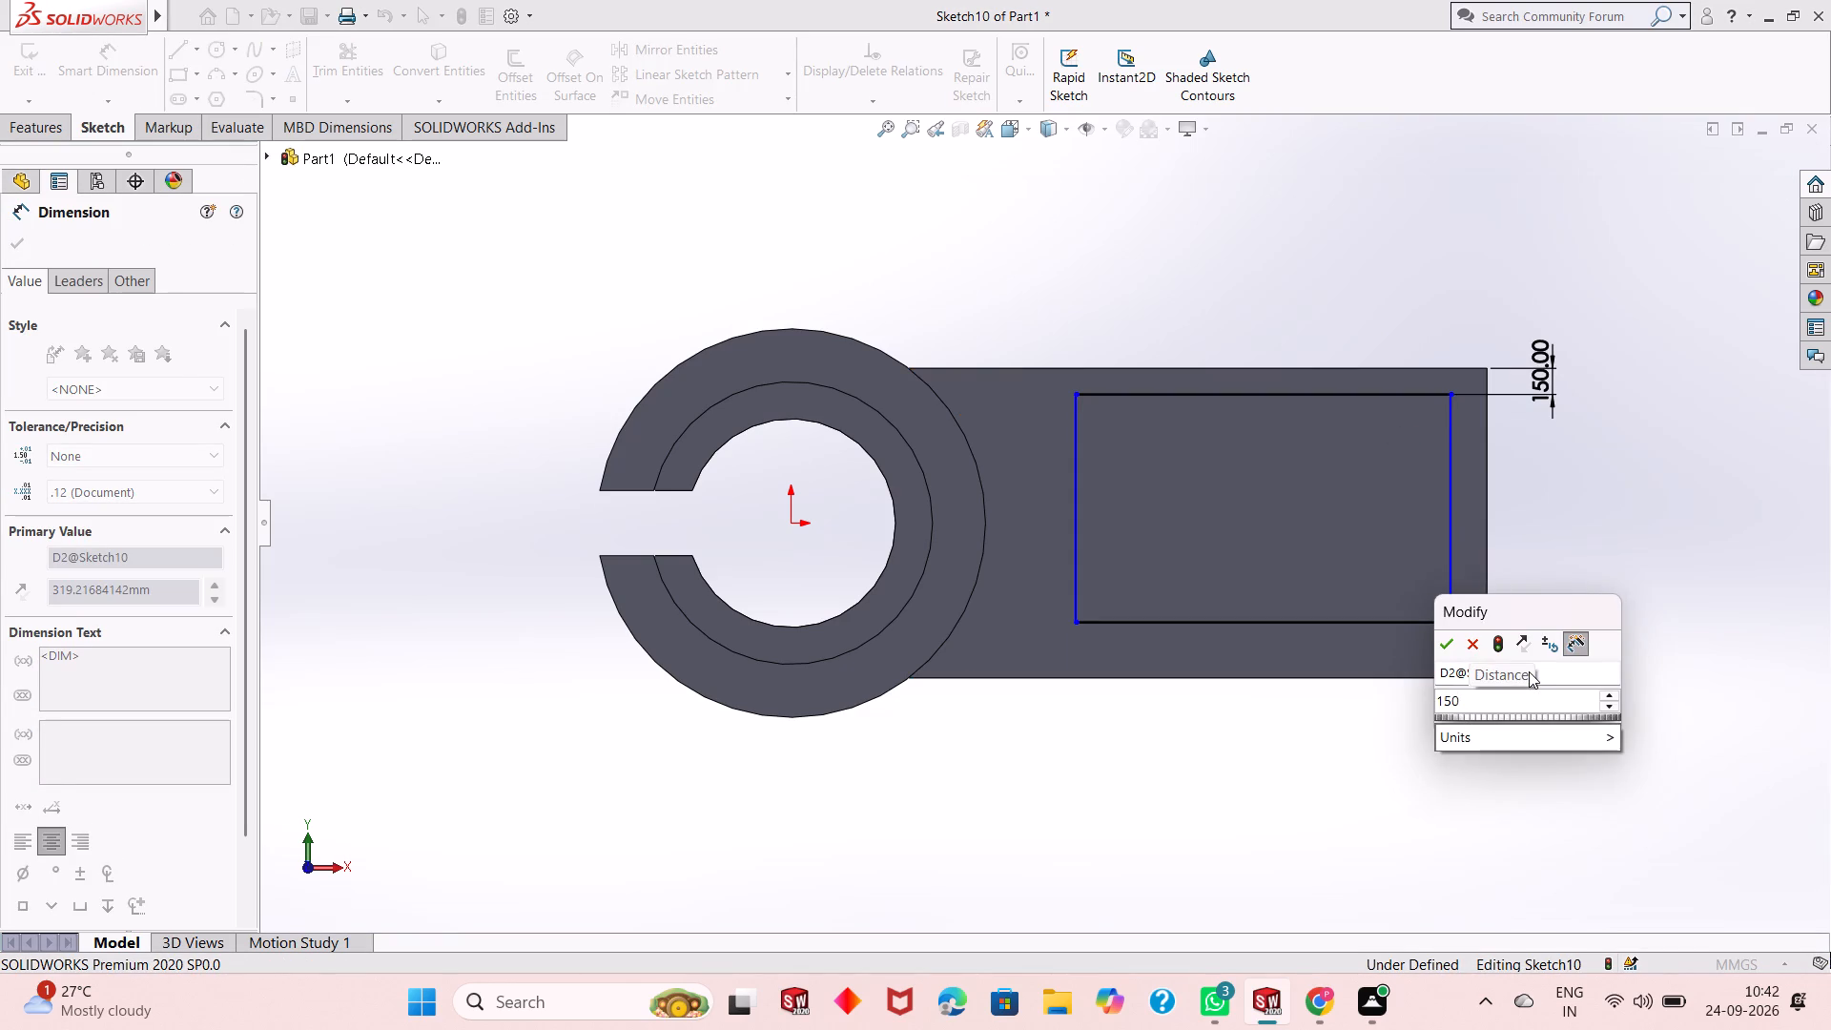
key(Return)
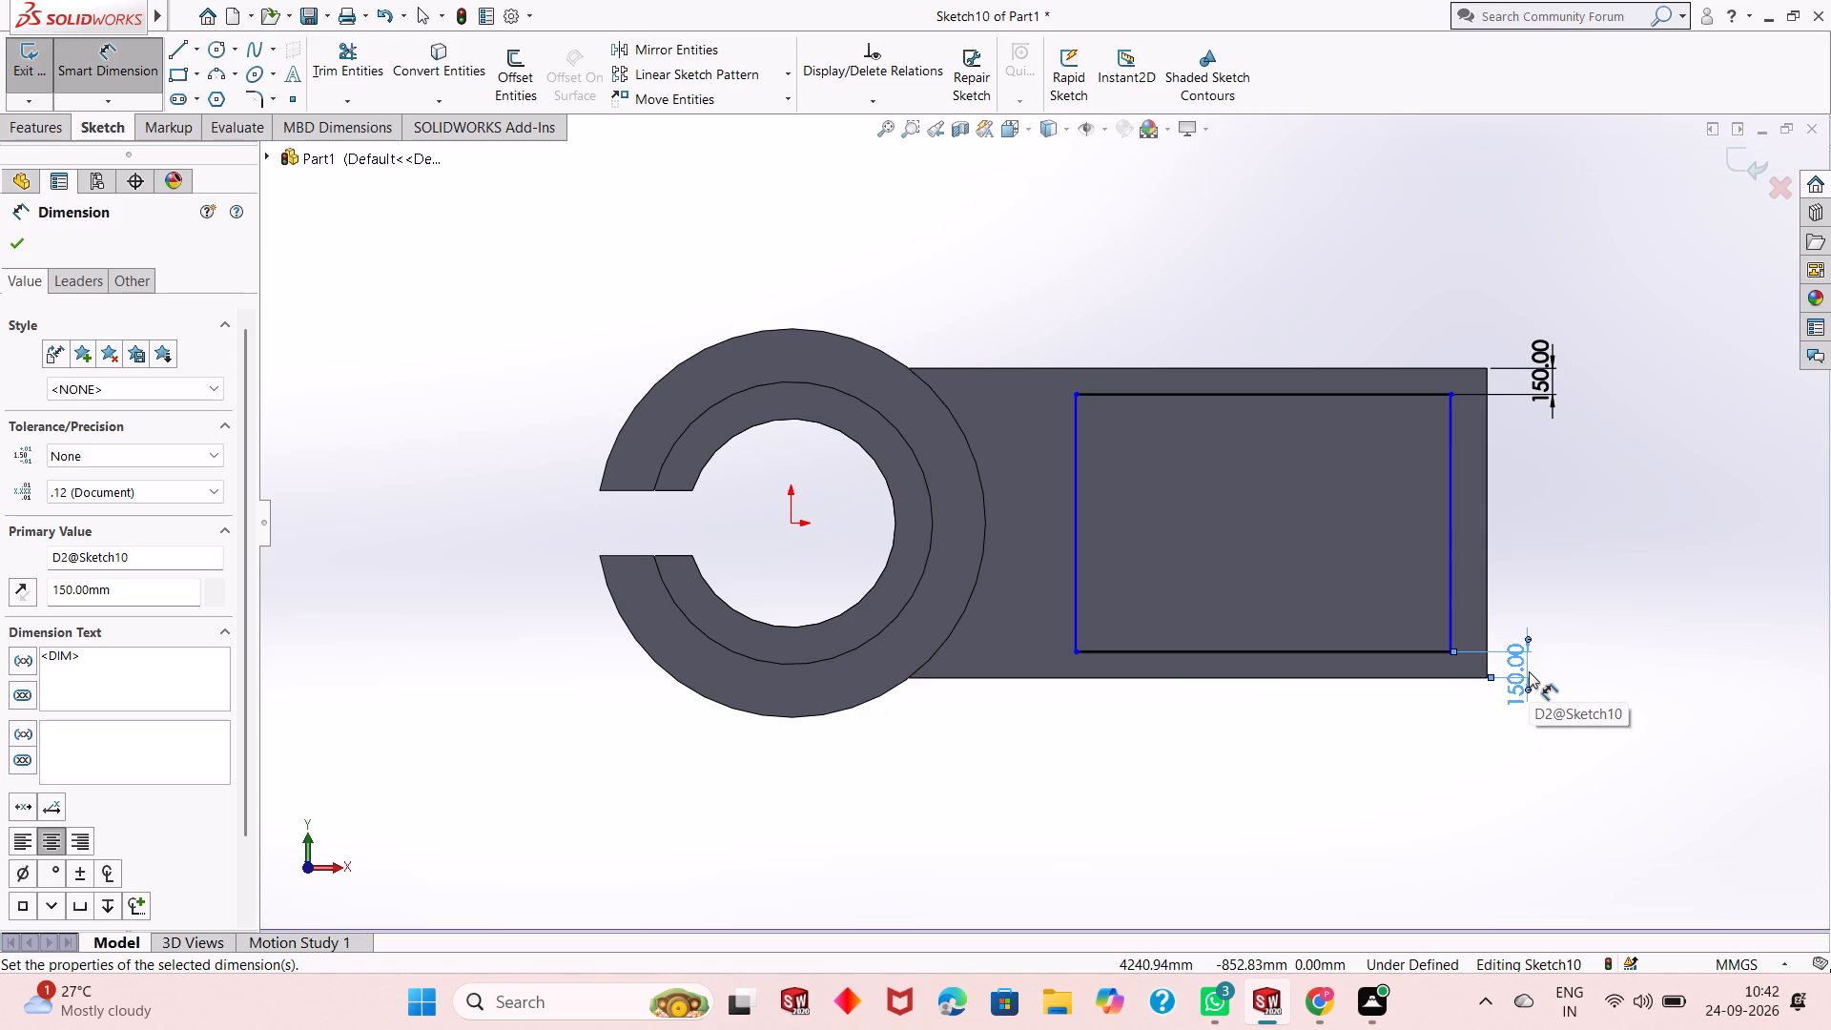
Dimension the distance between the rectangle's outer vertical side and the arm's free end edge as 0 mm.
scroll(1473, 671, down, 3)
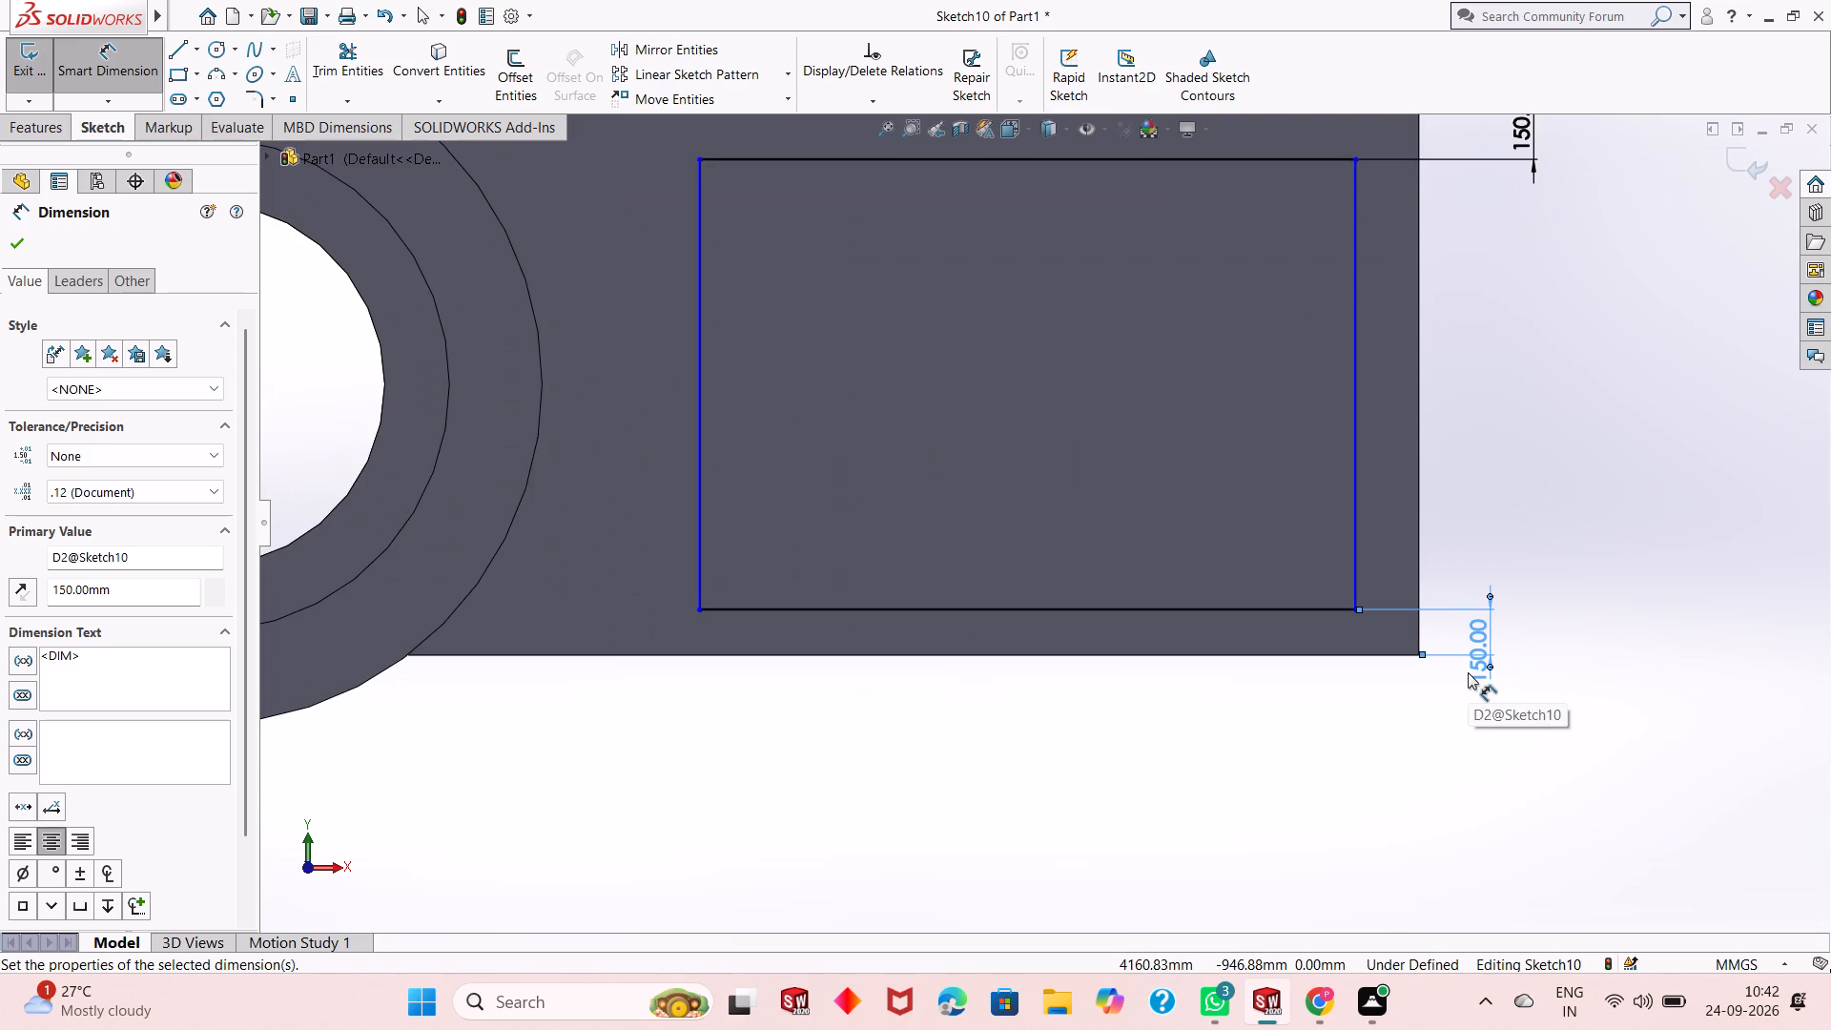
click(1354, 512)
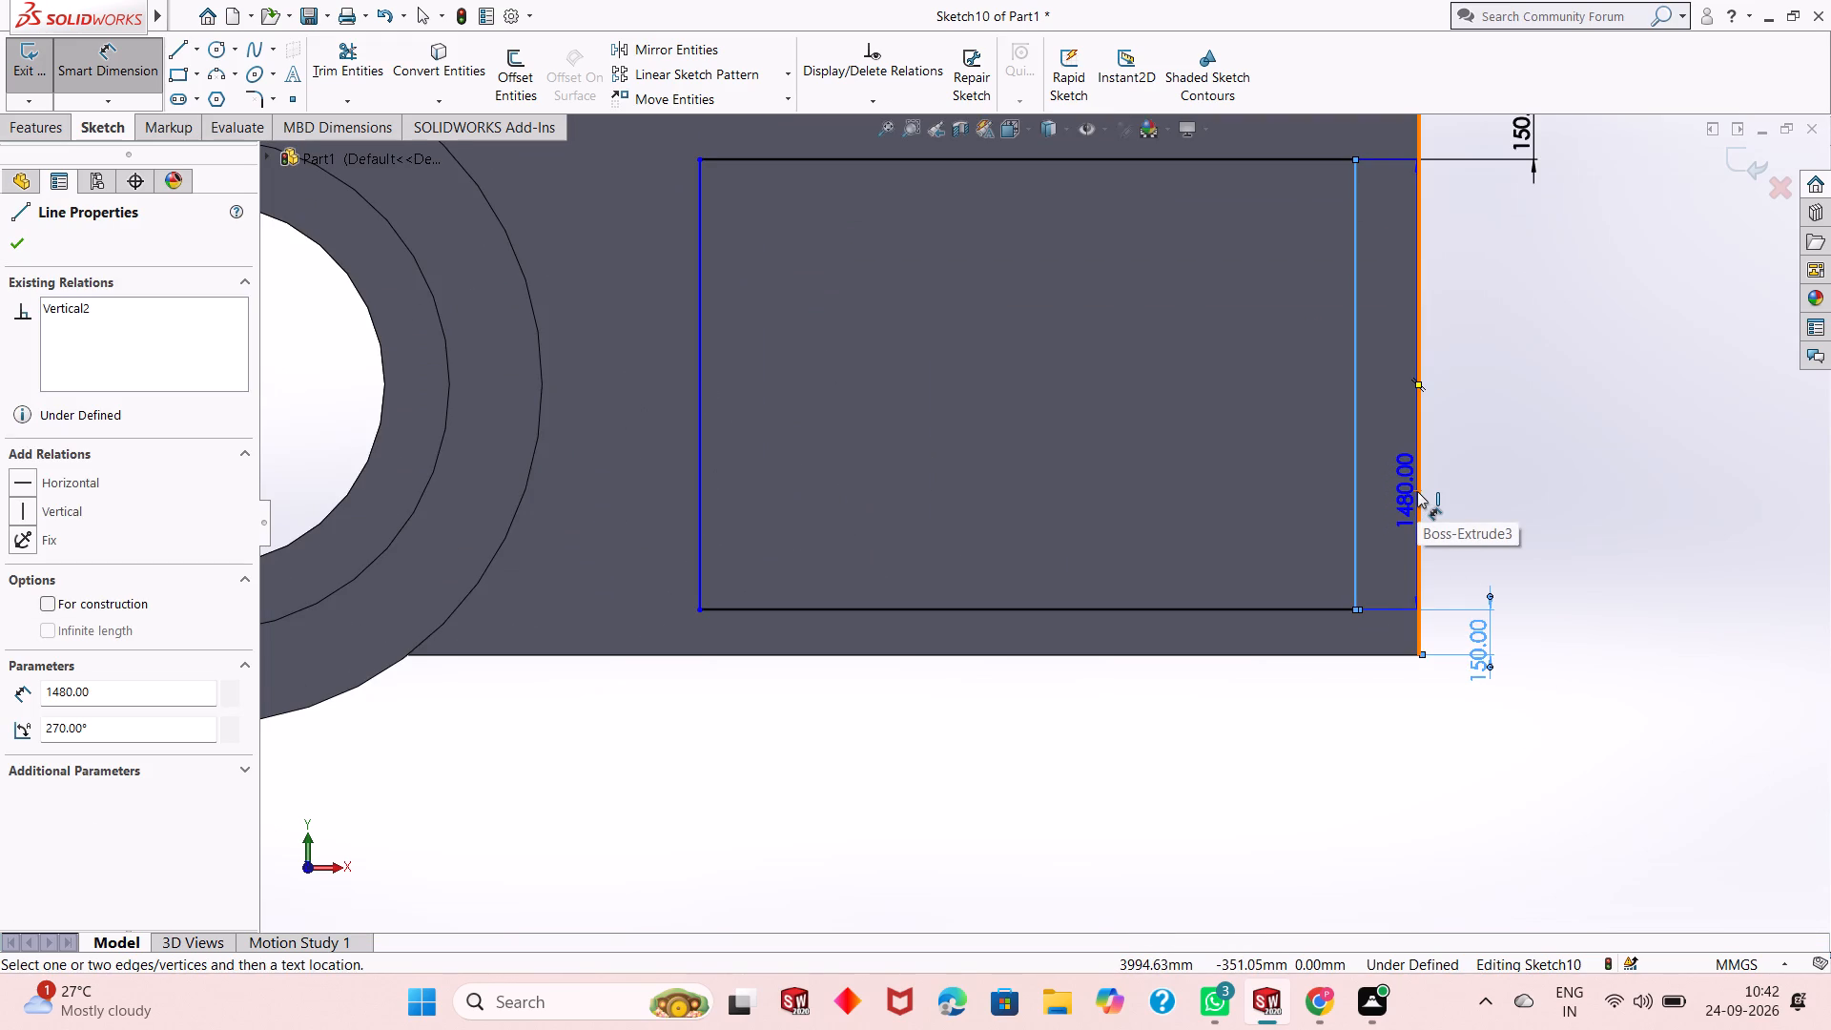
click(1417, 491)
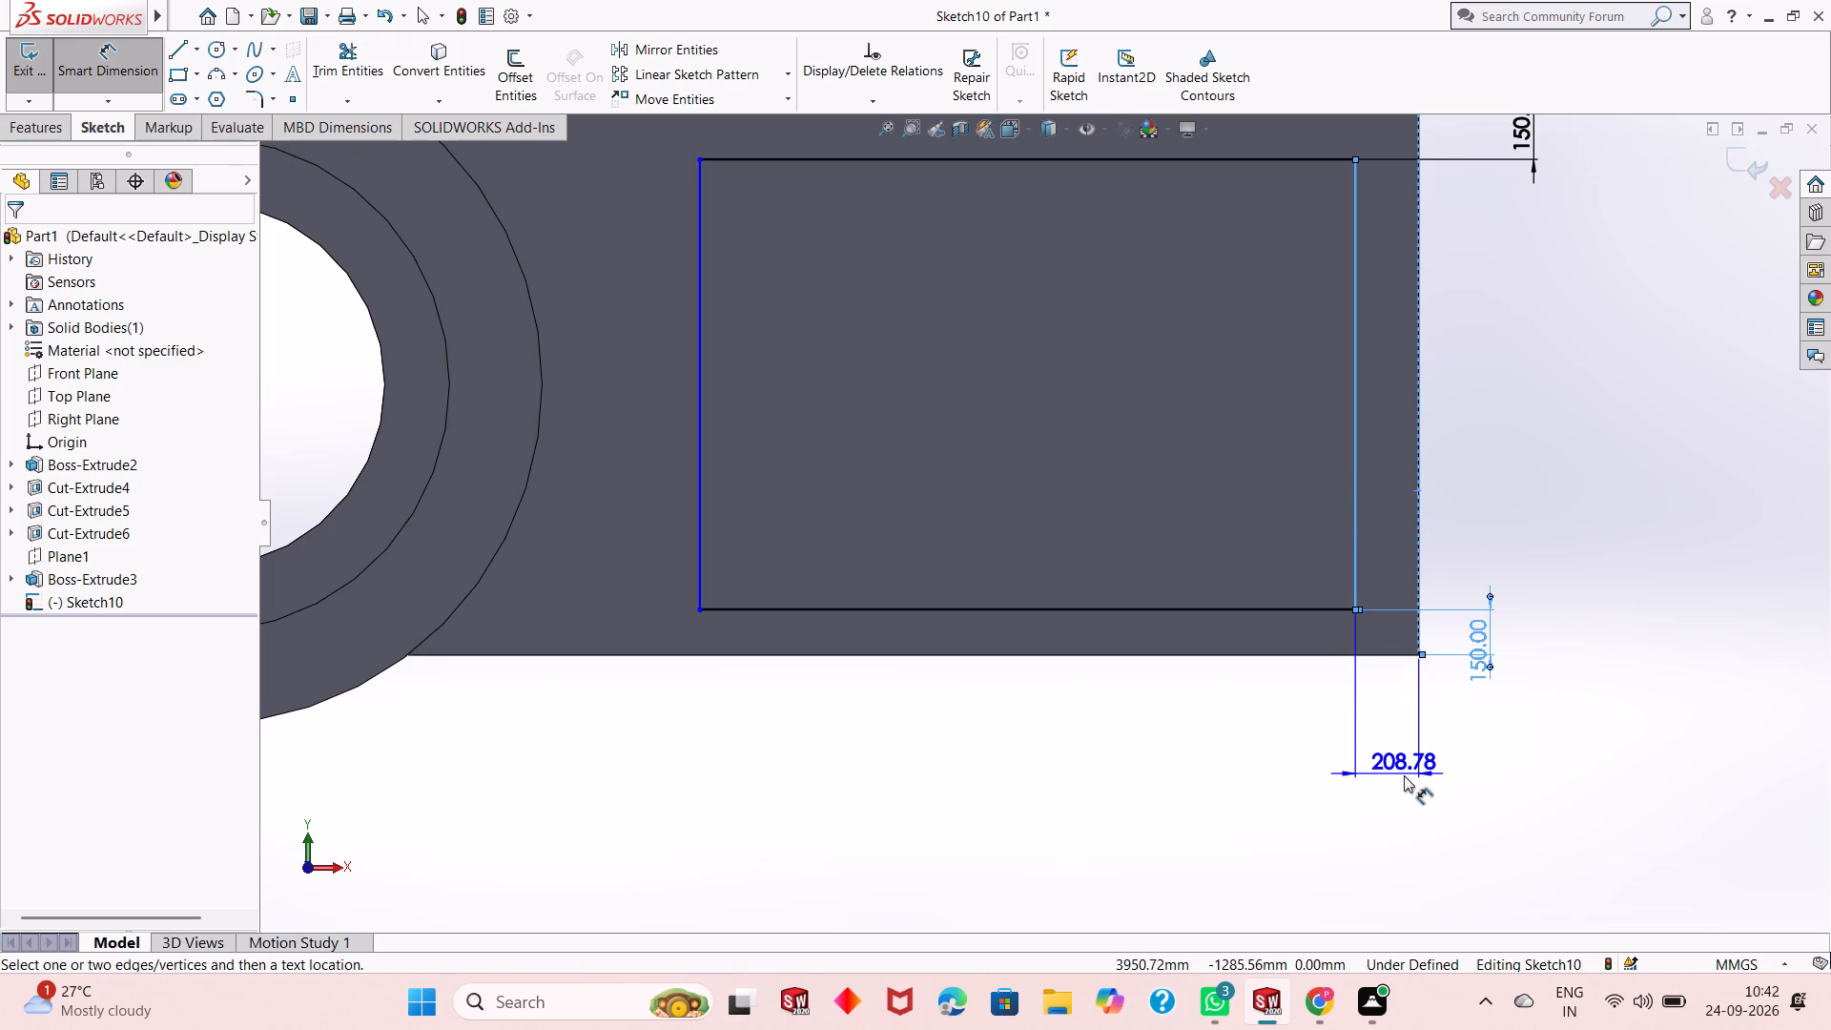
click(1404, 775)
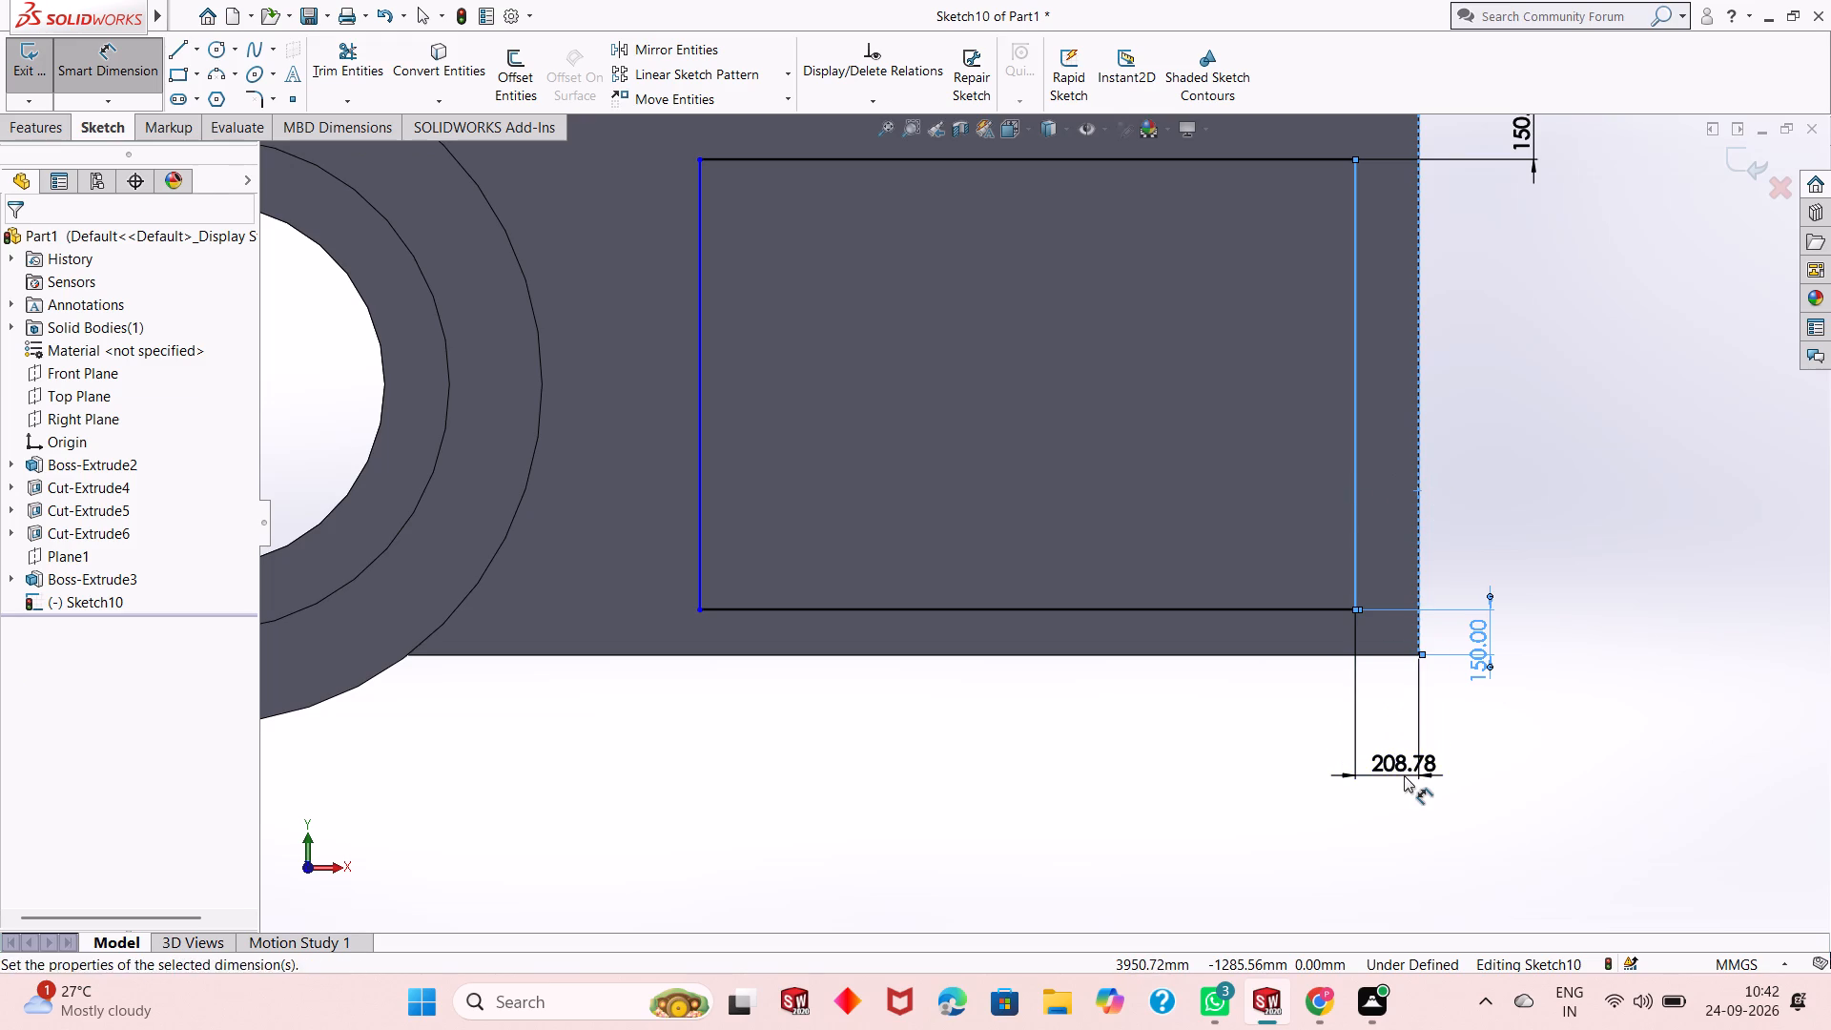
key(0)
key(Return)
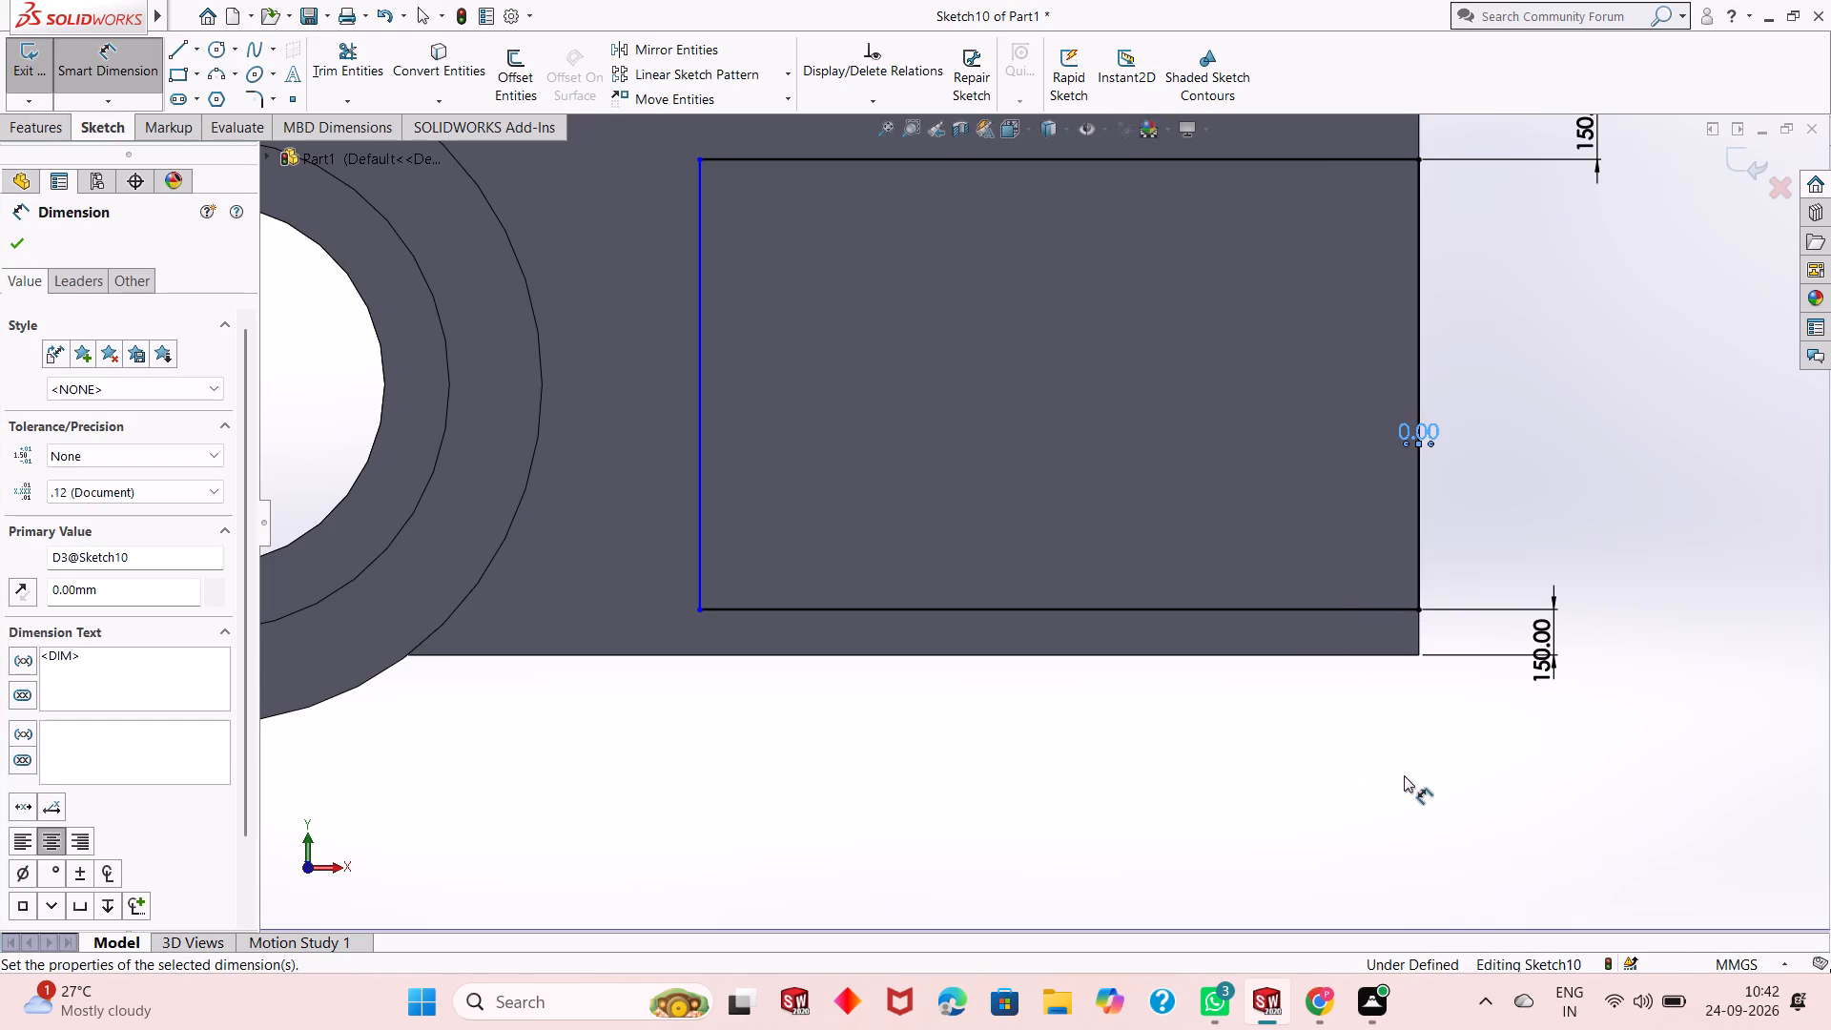
Dimension the rectangle's upper side to a length of 2812 mm.
scroll(1267, 435, up, 1)
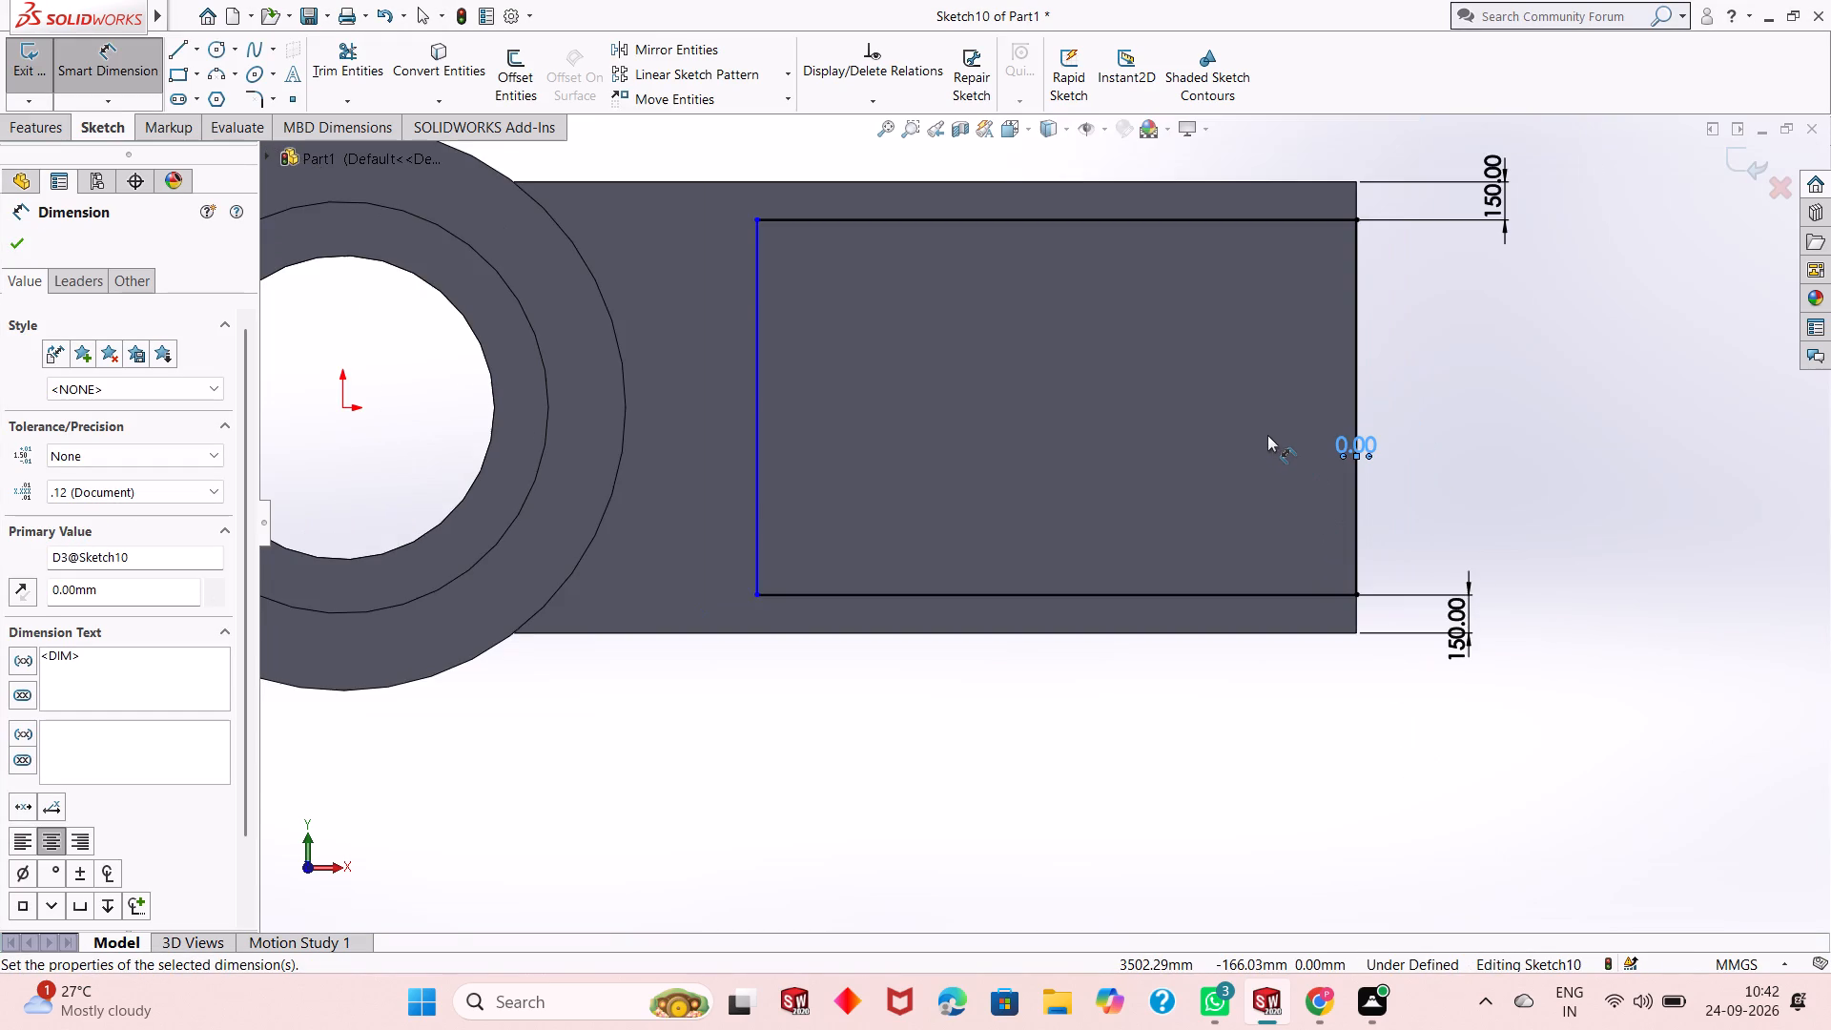
scroll(1267, 435, up, 2)
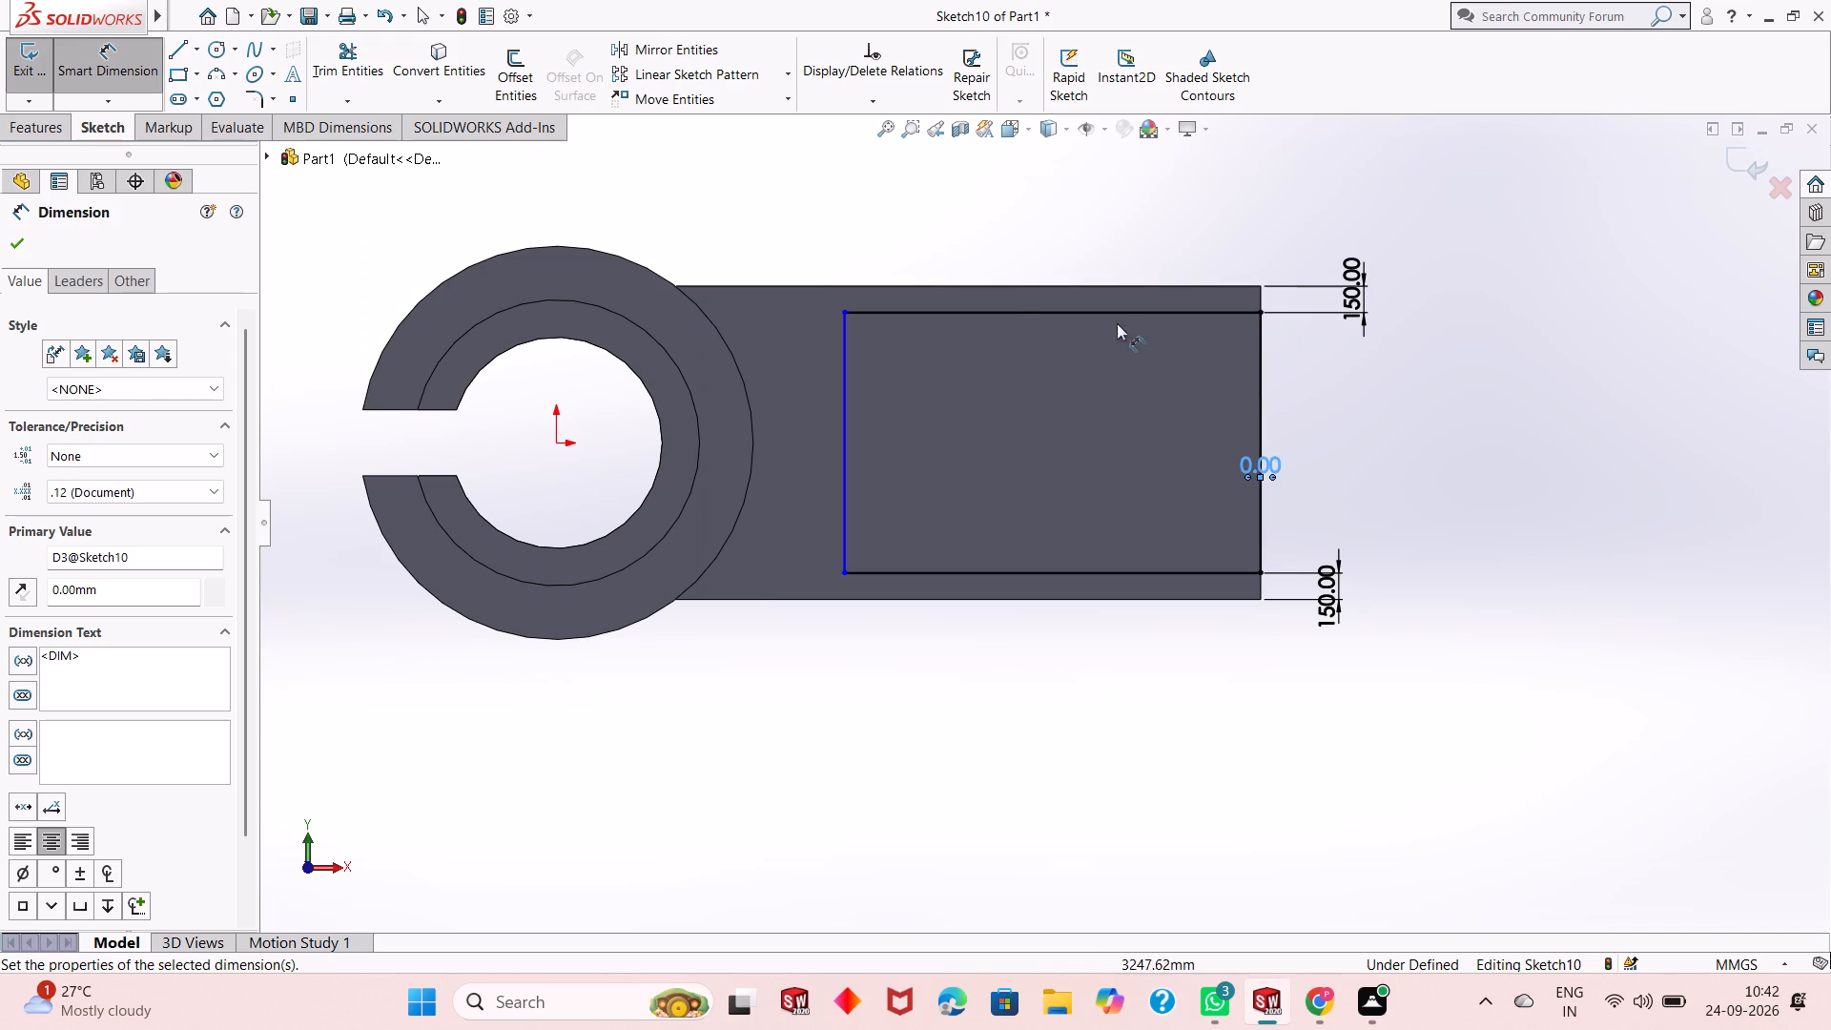
click(911, 312)
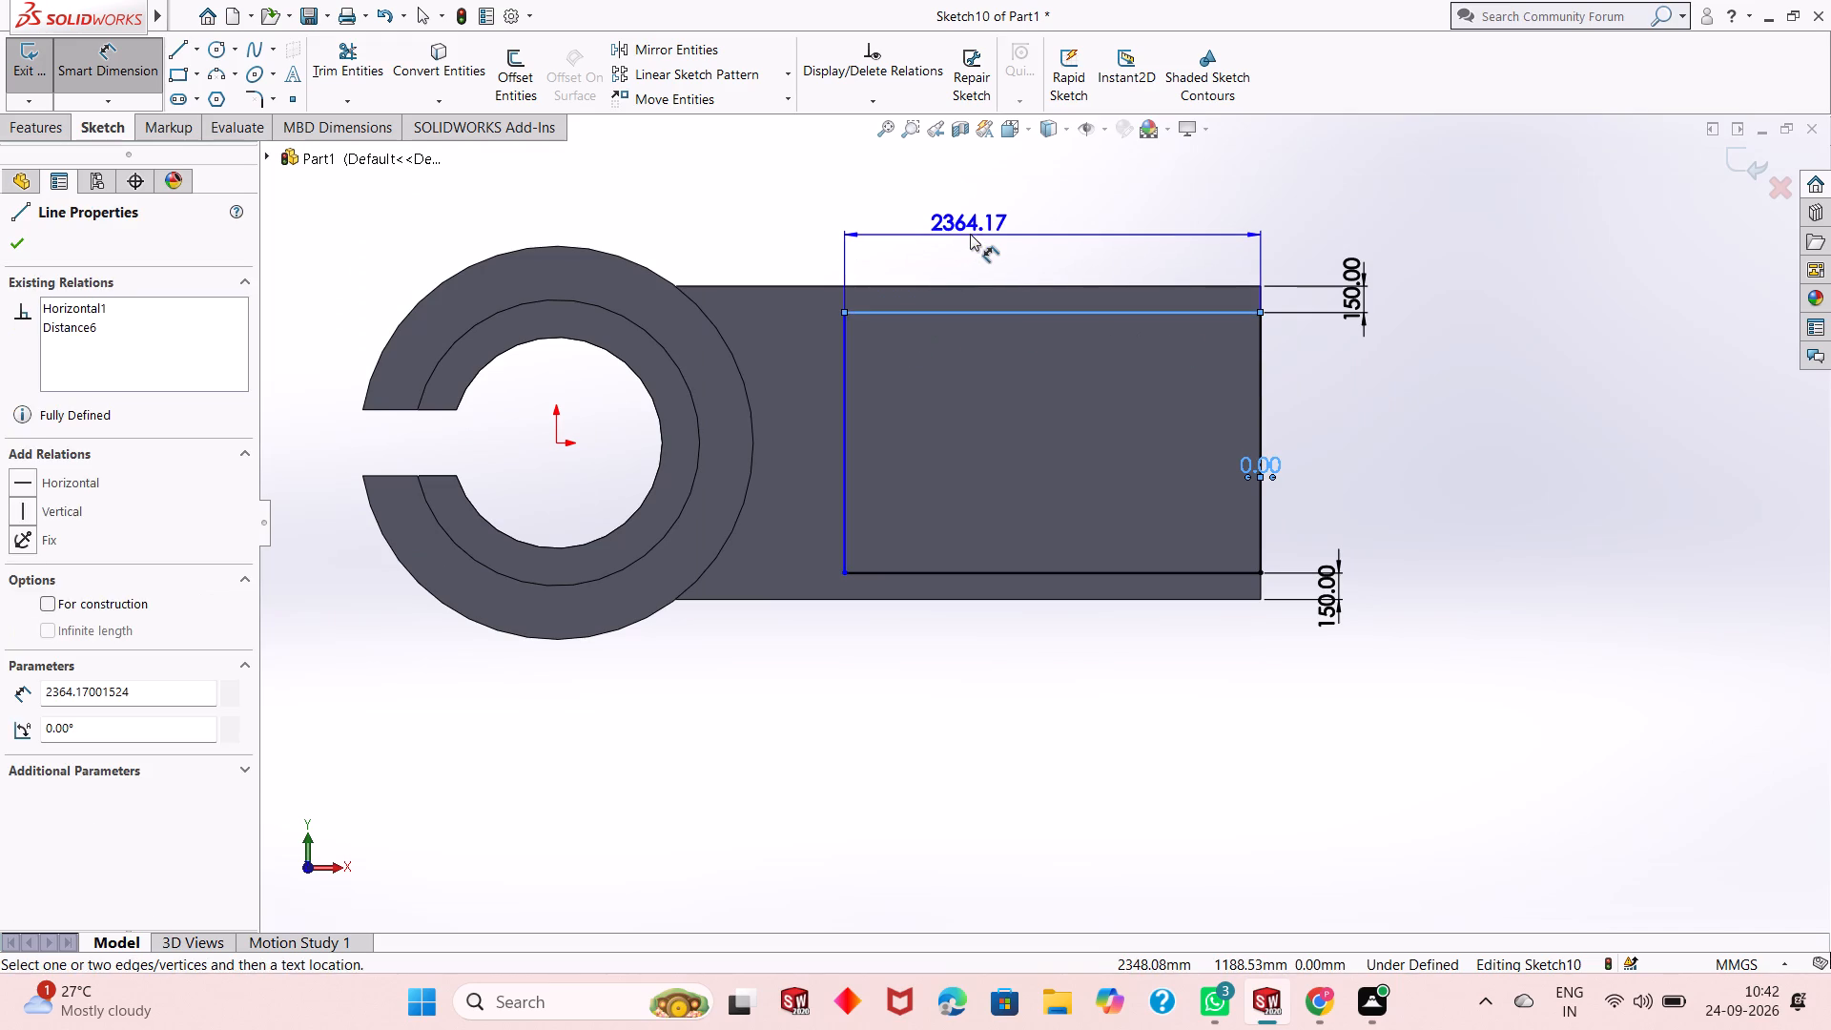
click(970, 234)
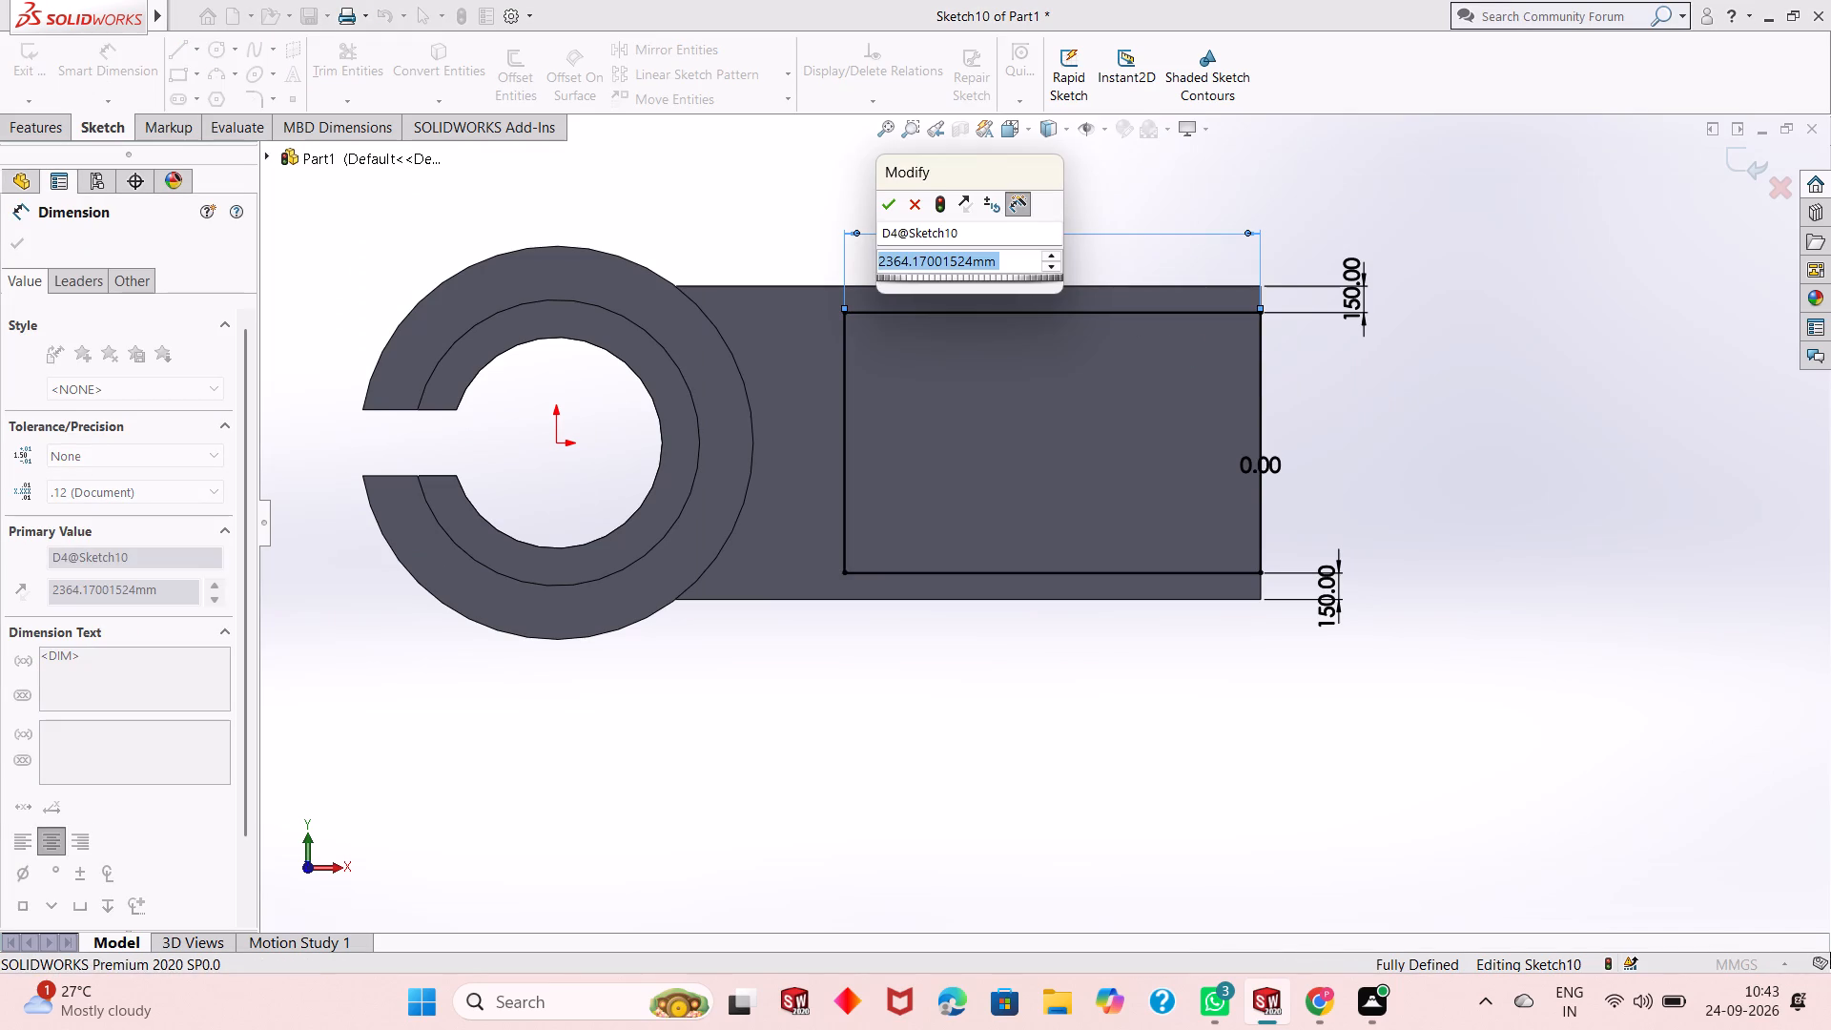
key(2)
text(812)
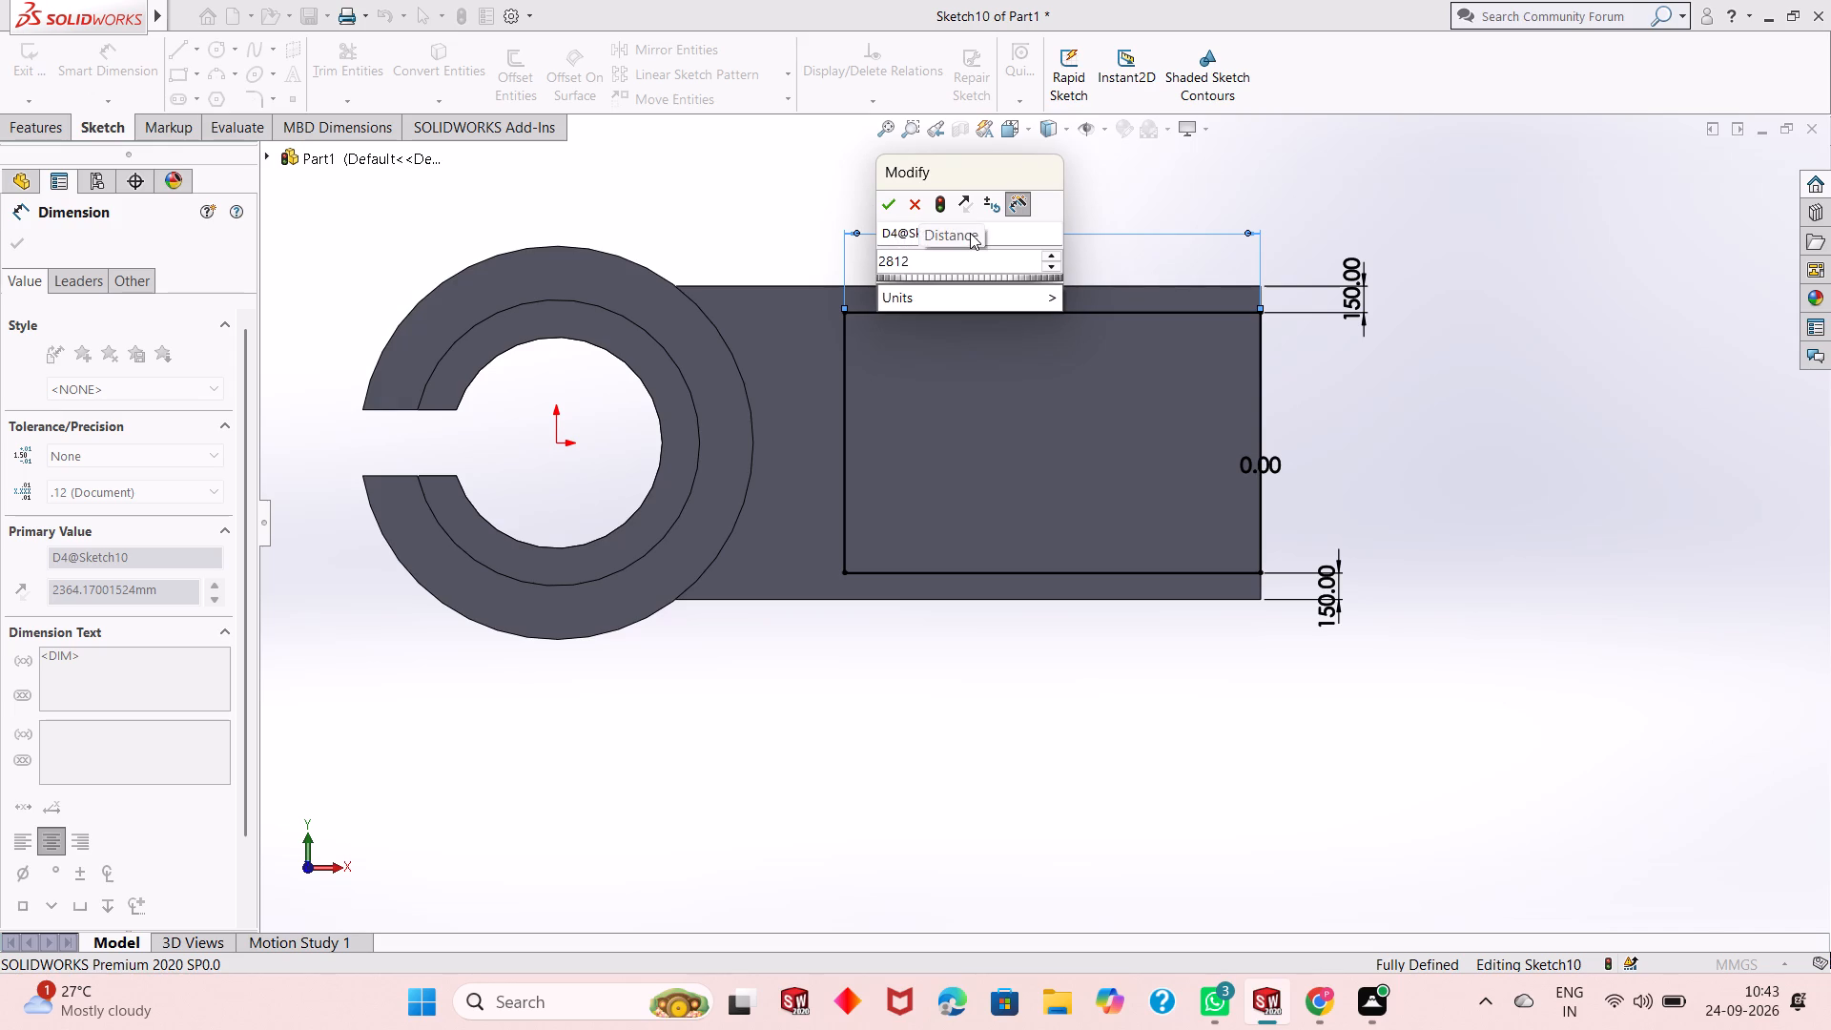
key(Return)
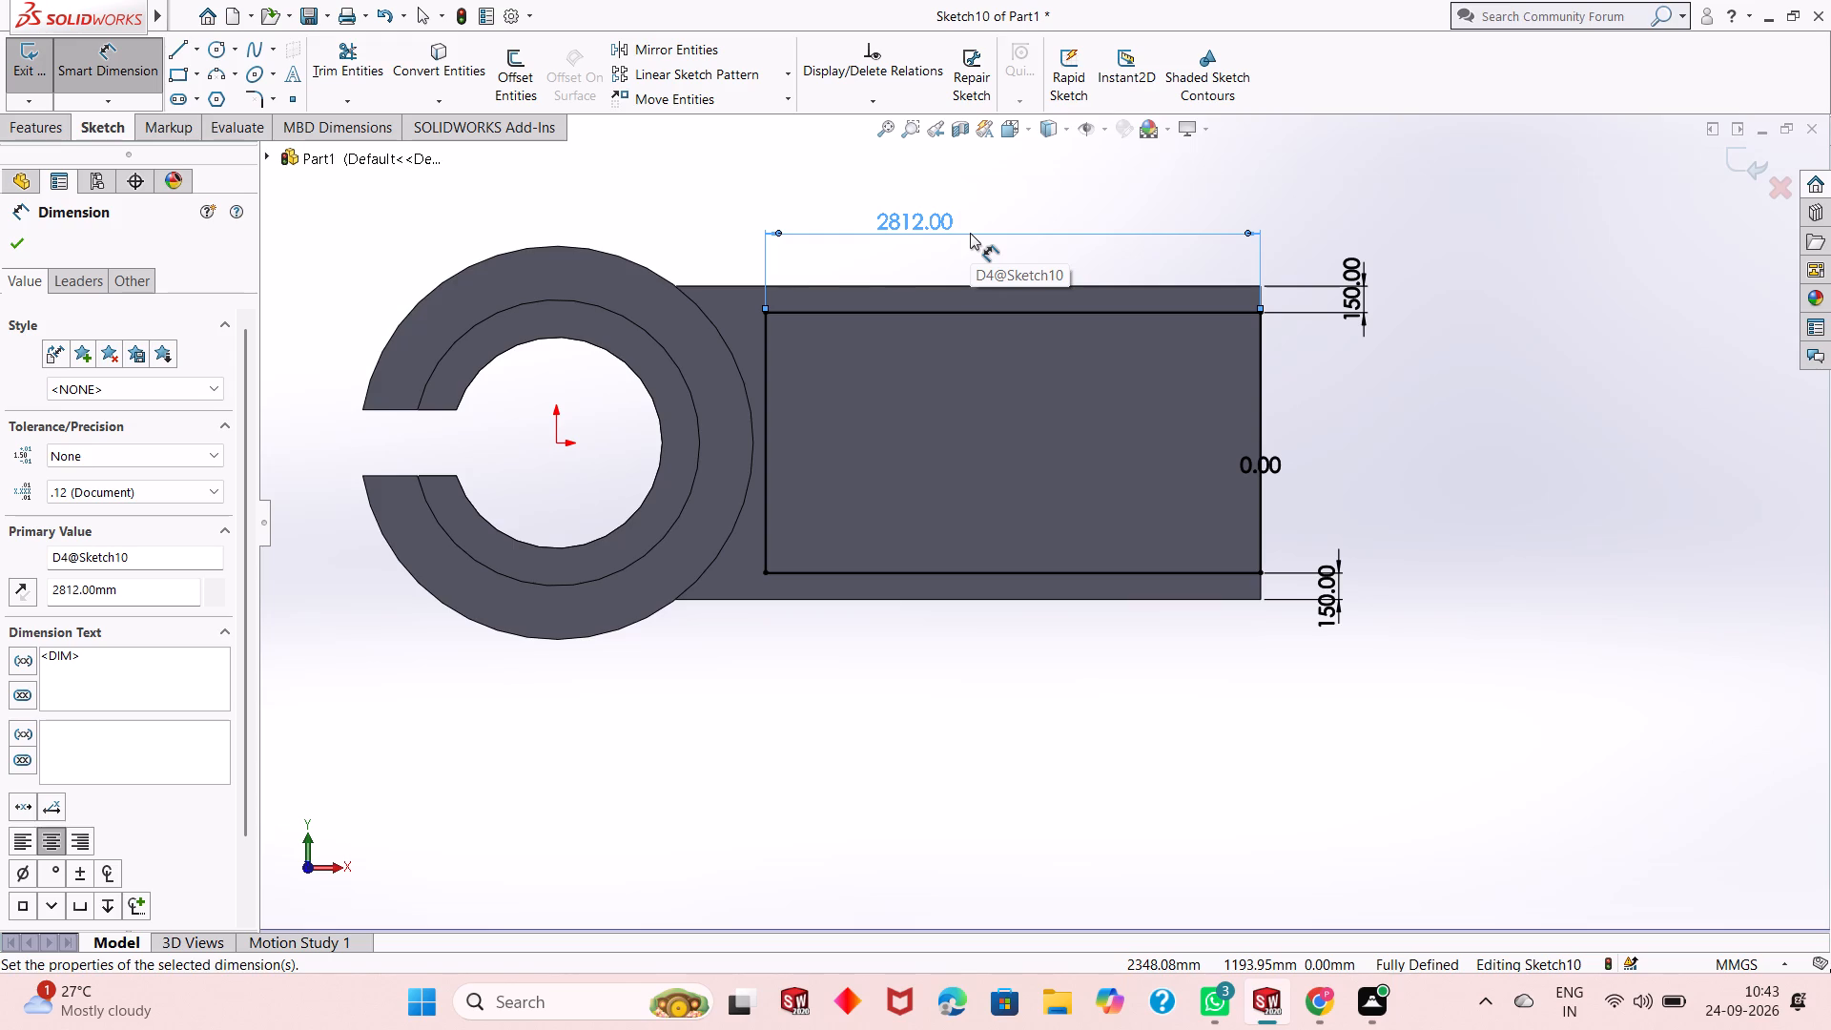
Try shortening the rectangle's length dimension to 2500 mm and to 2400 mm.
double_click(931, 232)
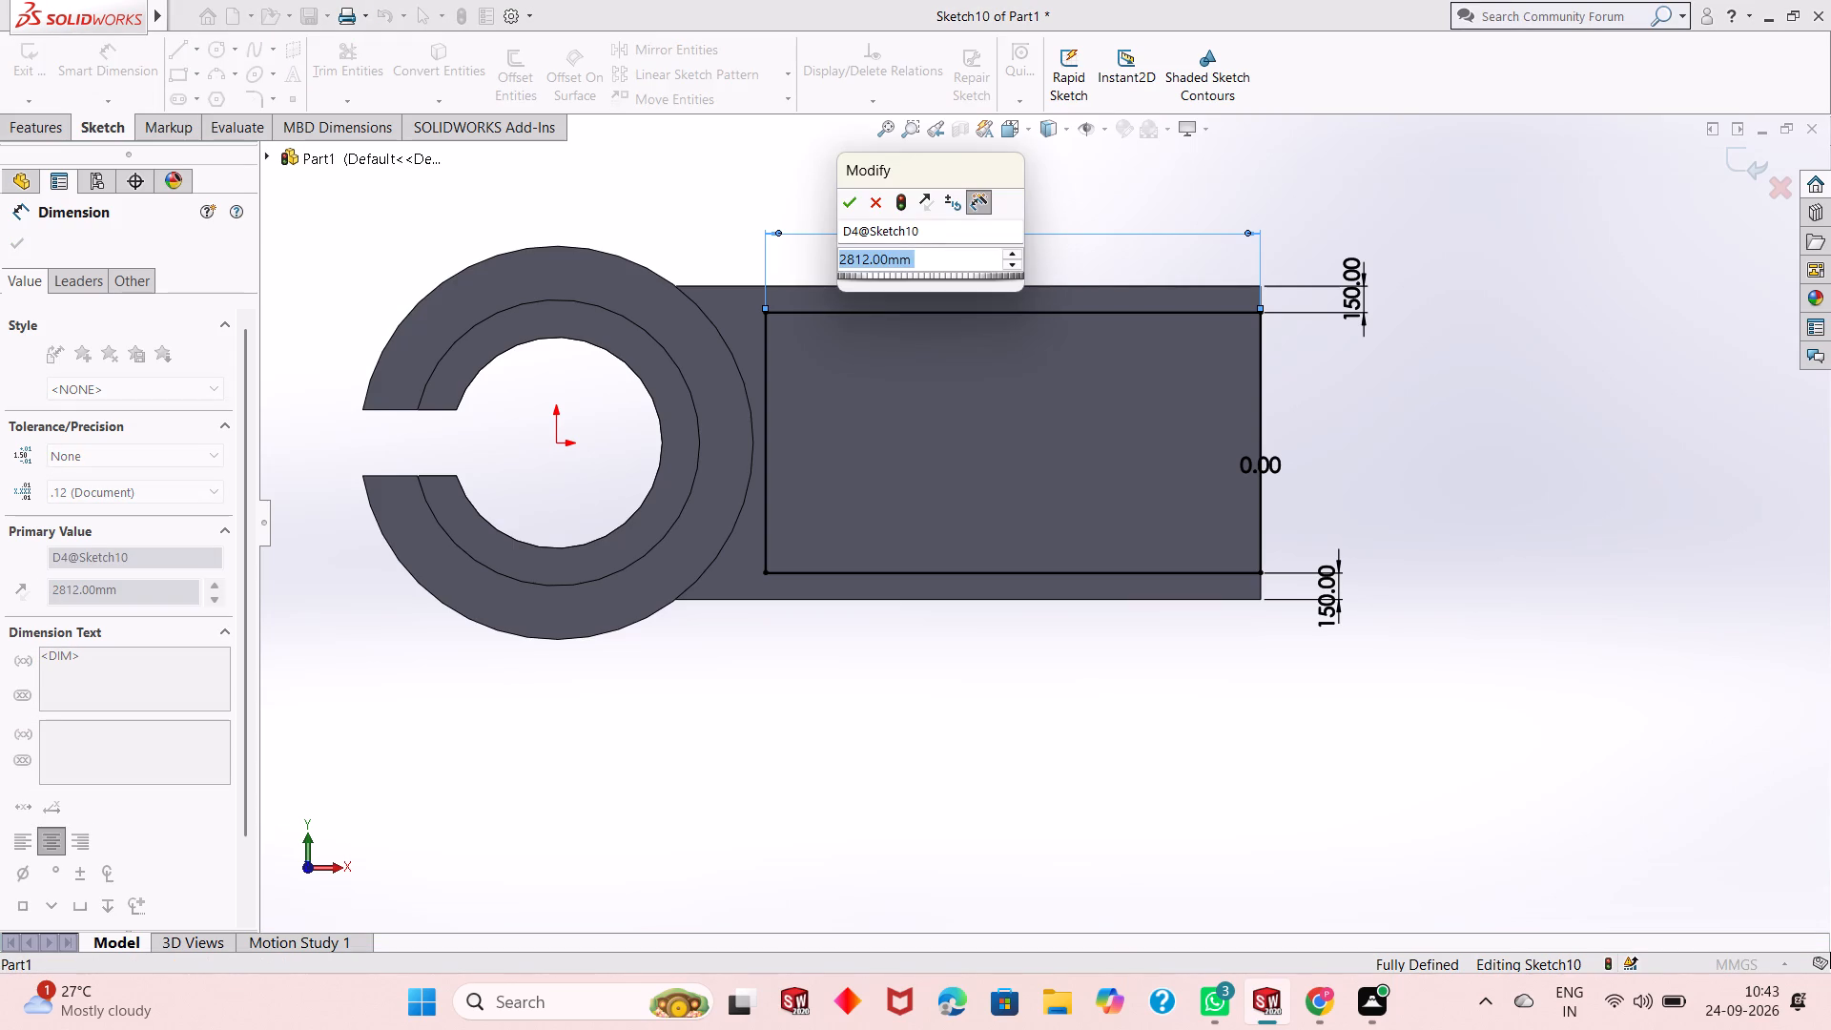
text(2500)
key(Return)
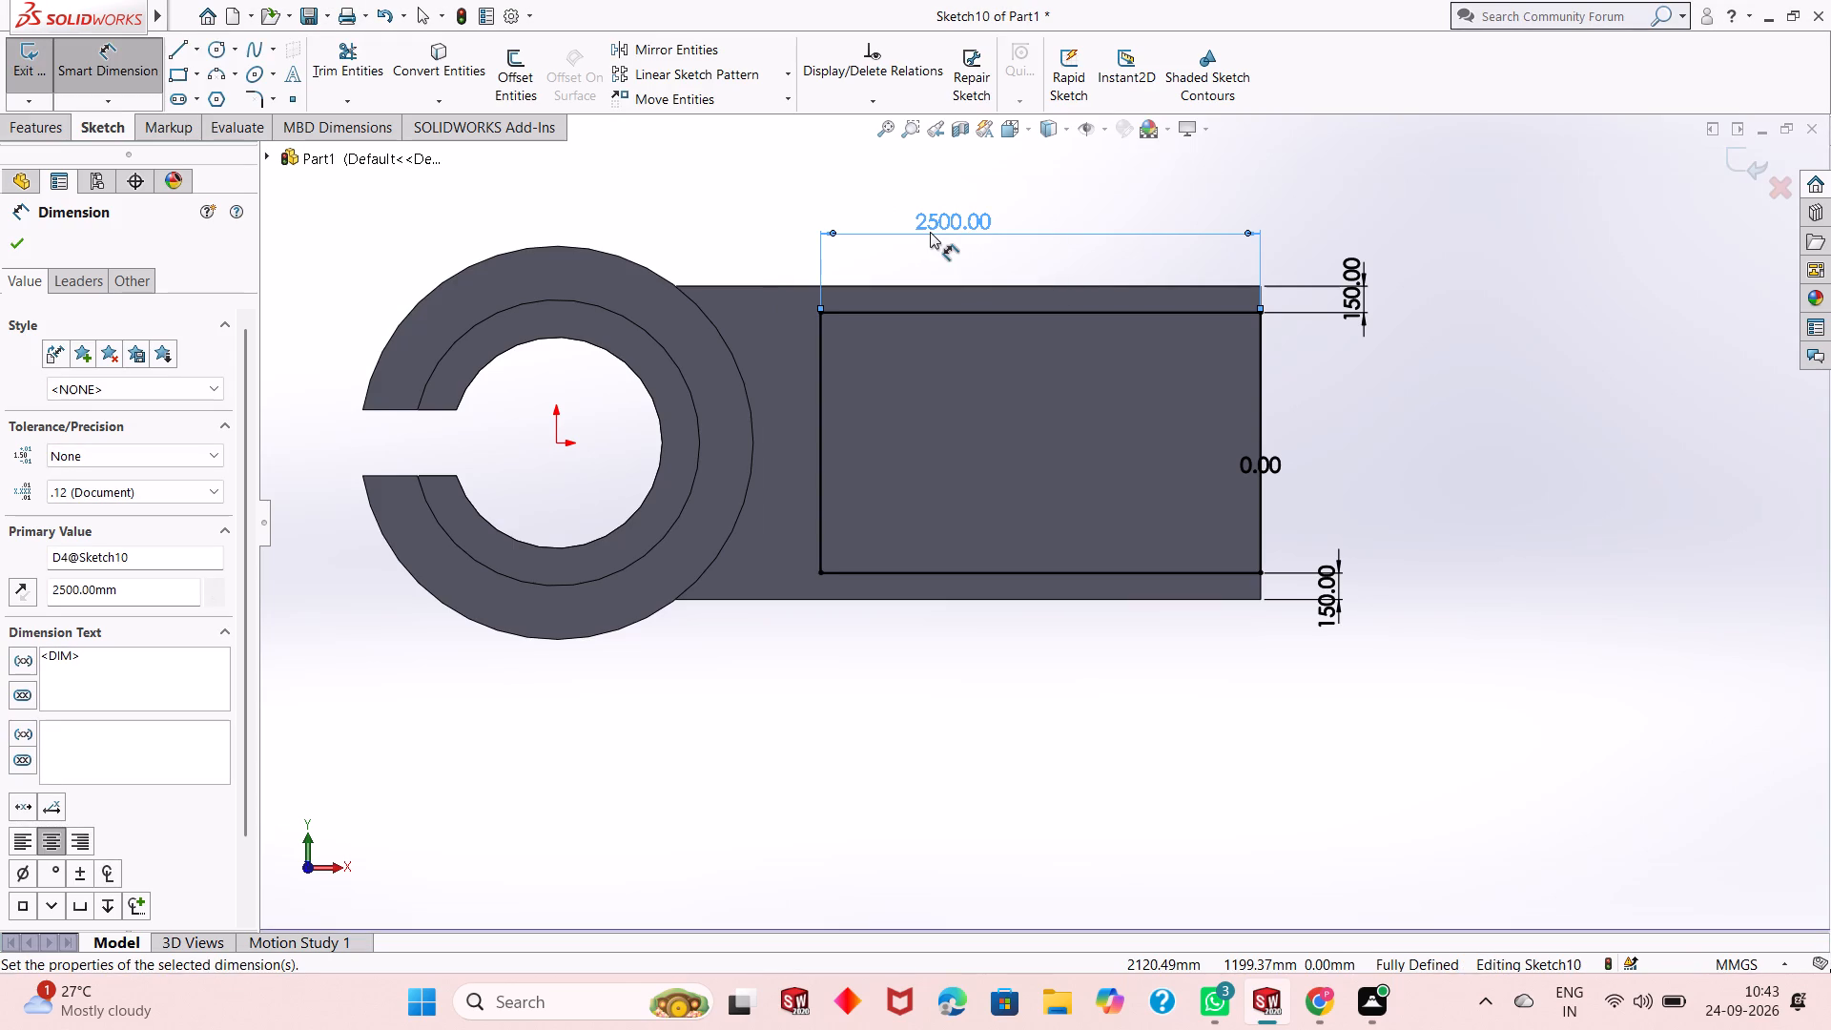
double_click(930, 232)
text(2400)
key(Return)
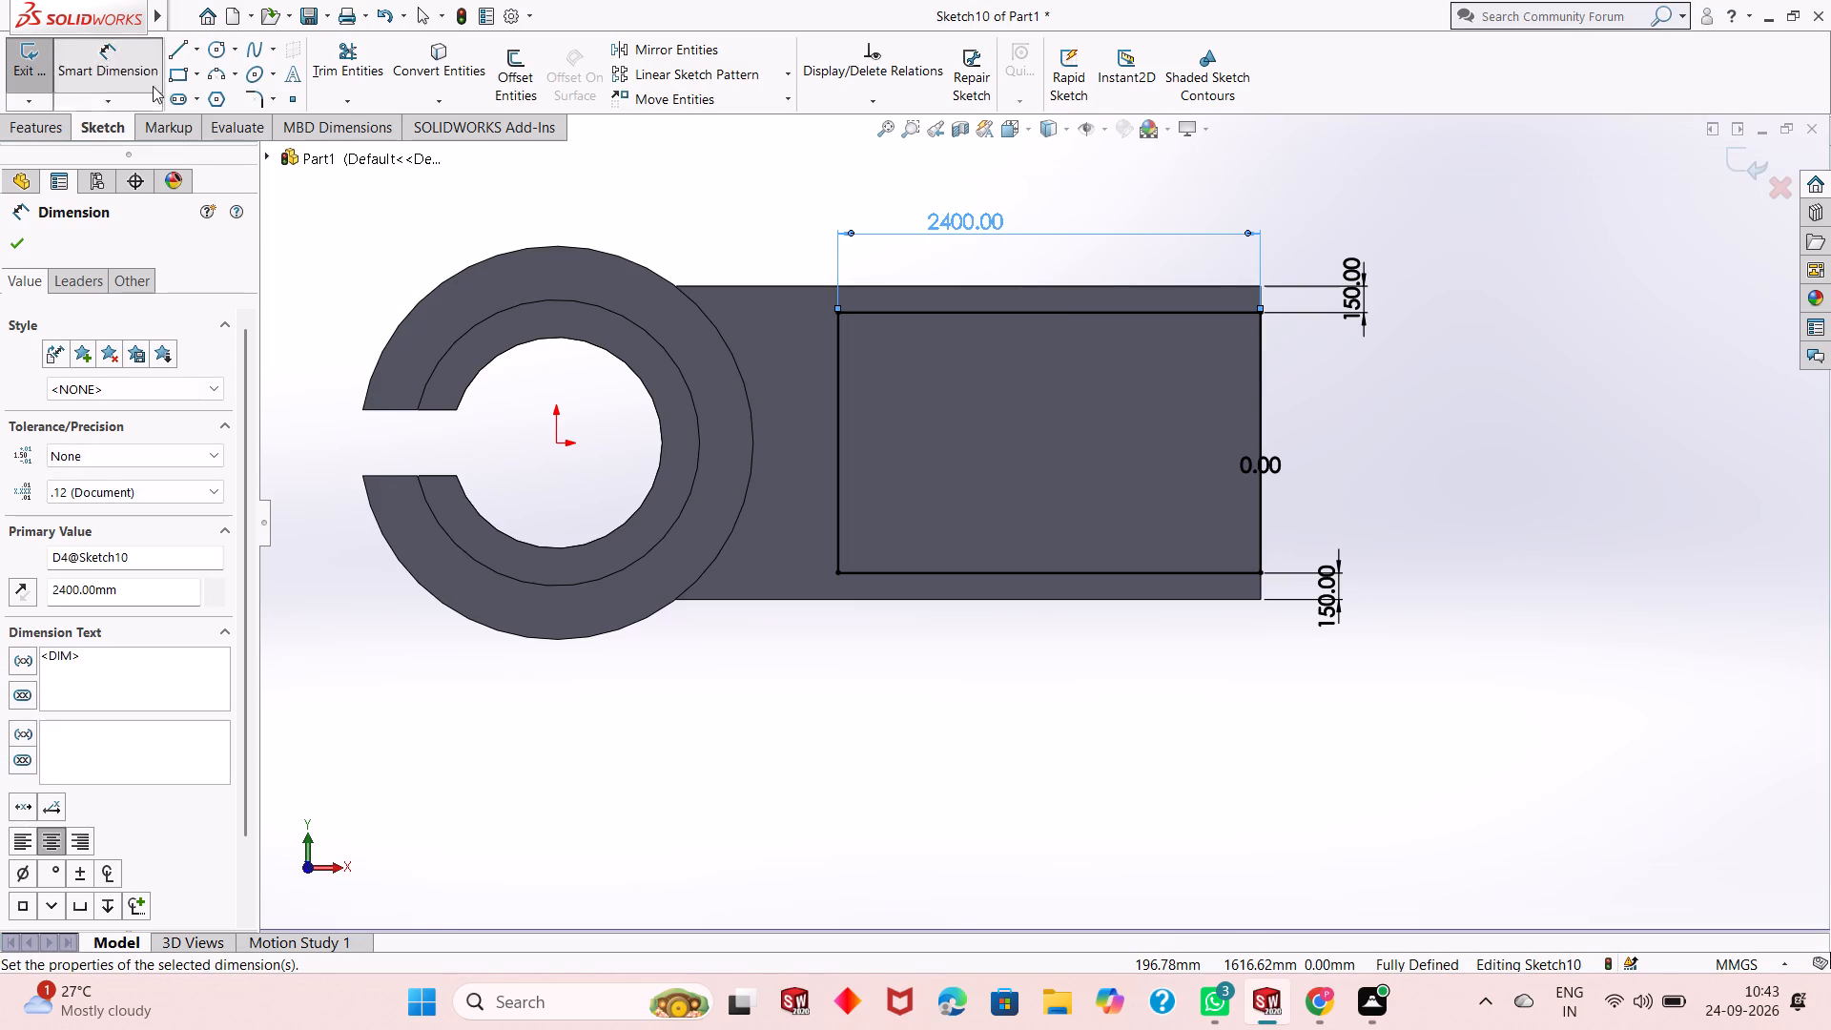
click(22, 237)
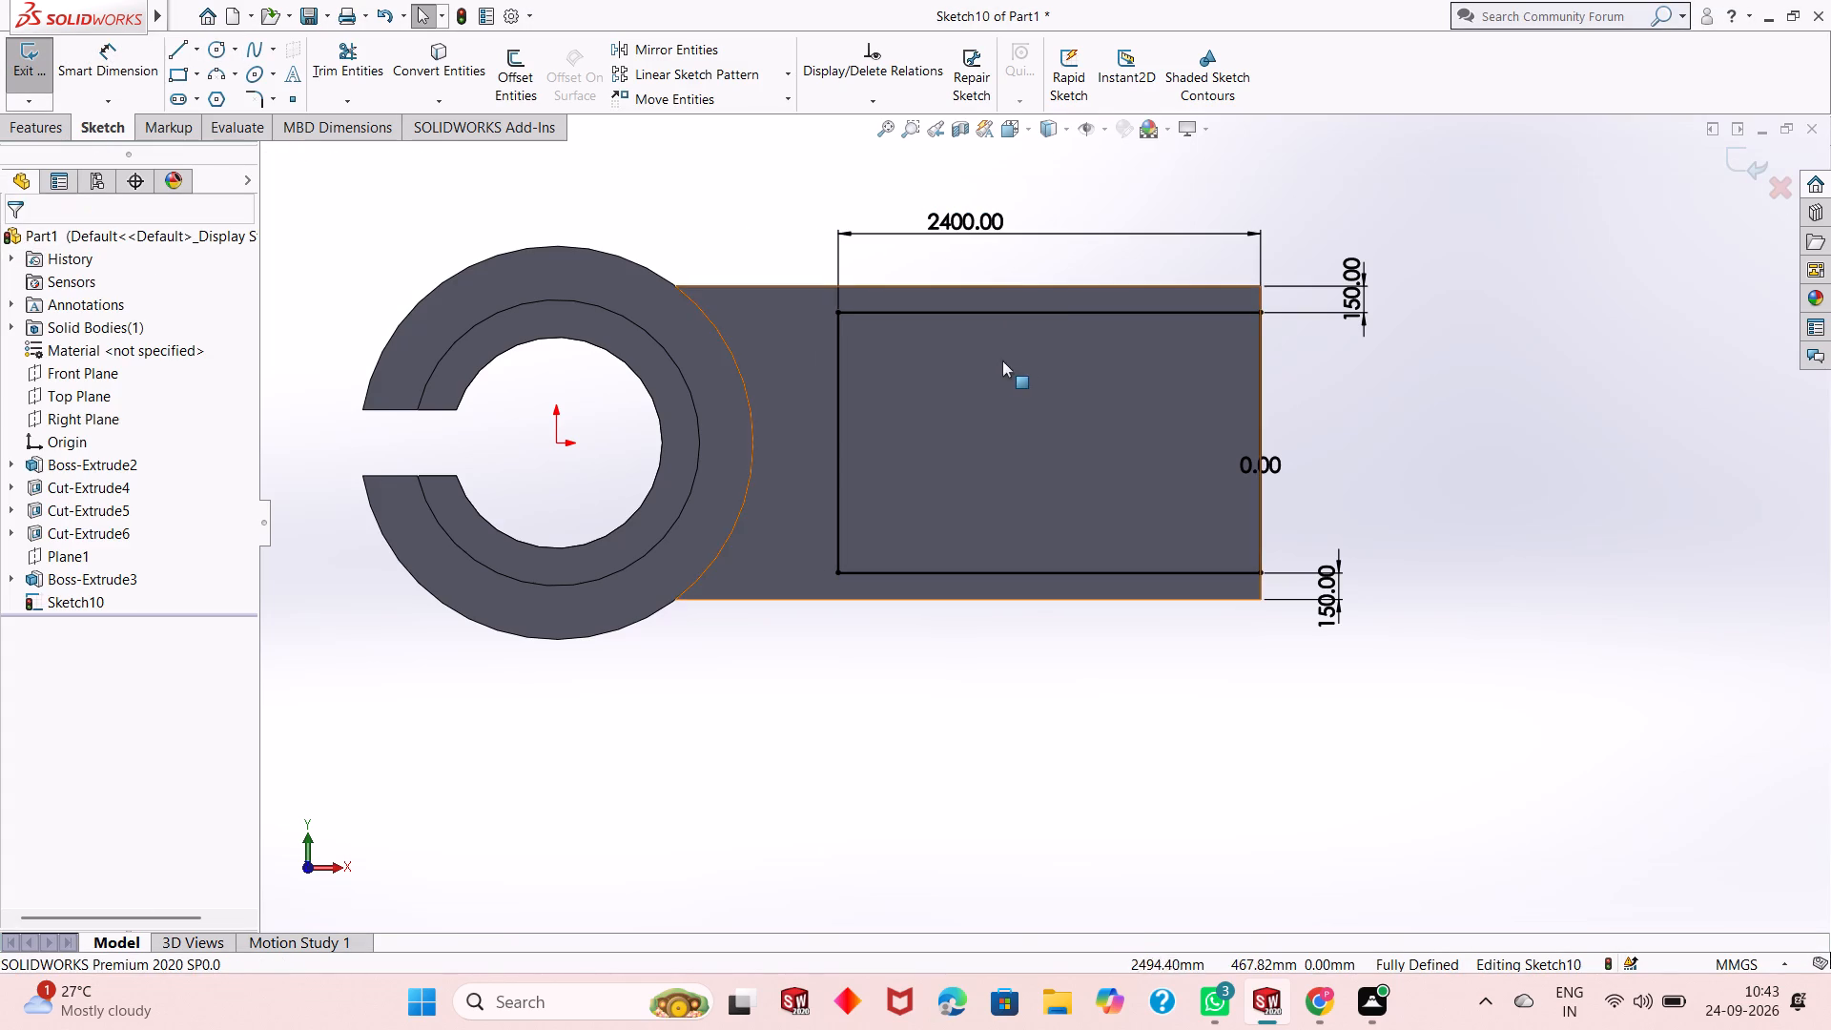
Examine the rectangle's placement on the arm and its gap to the ring from several angles.
scroll(964, 360, up, 2)
middle_drag(961, 407, 820, 486)
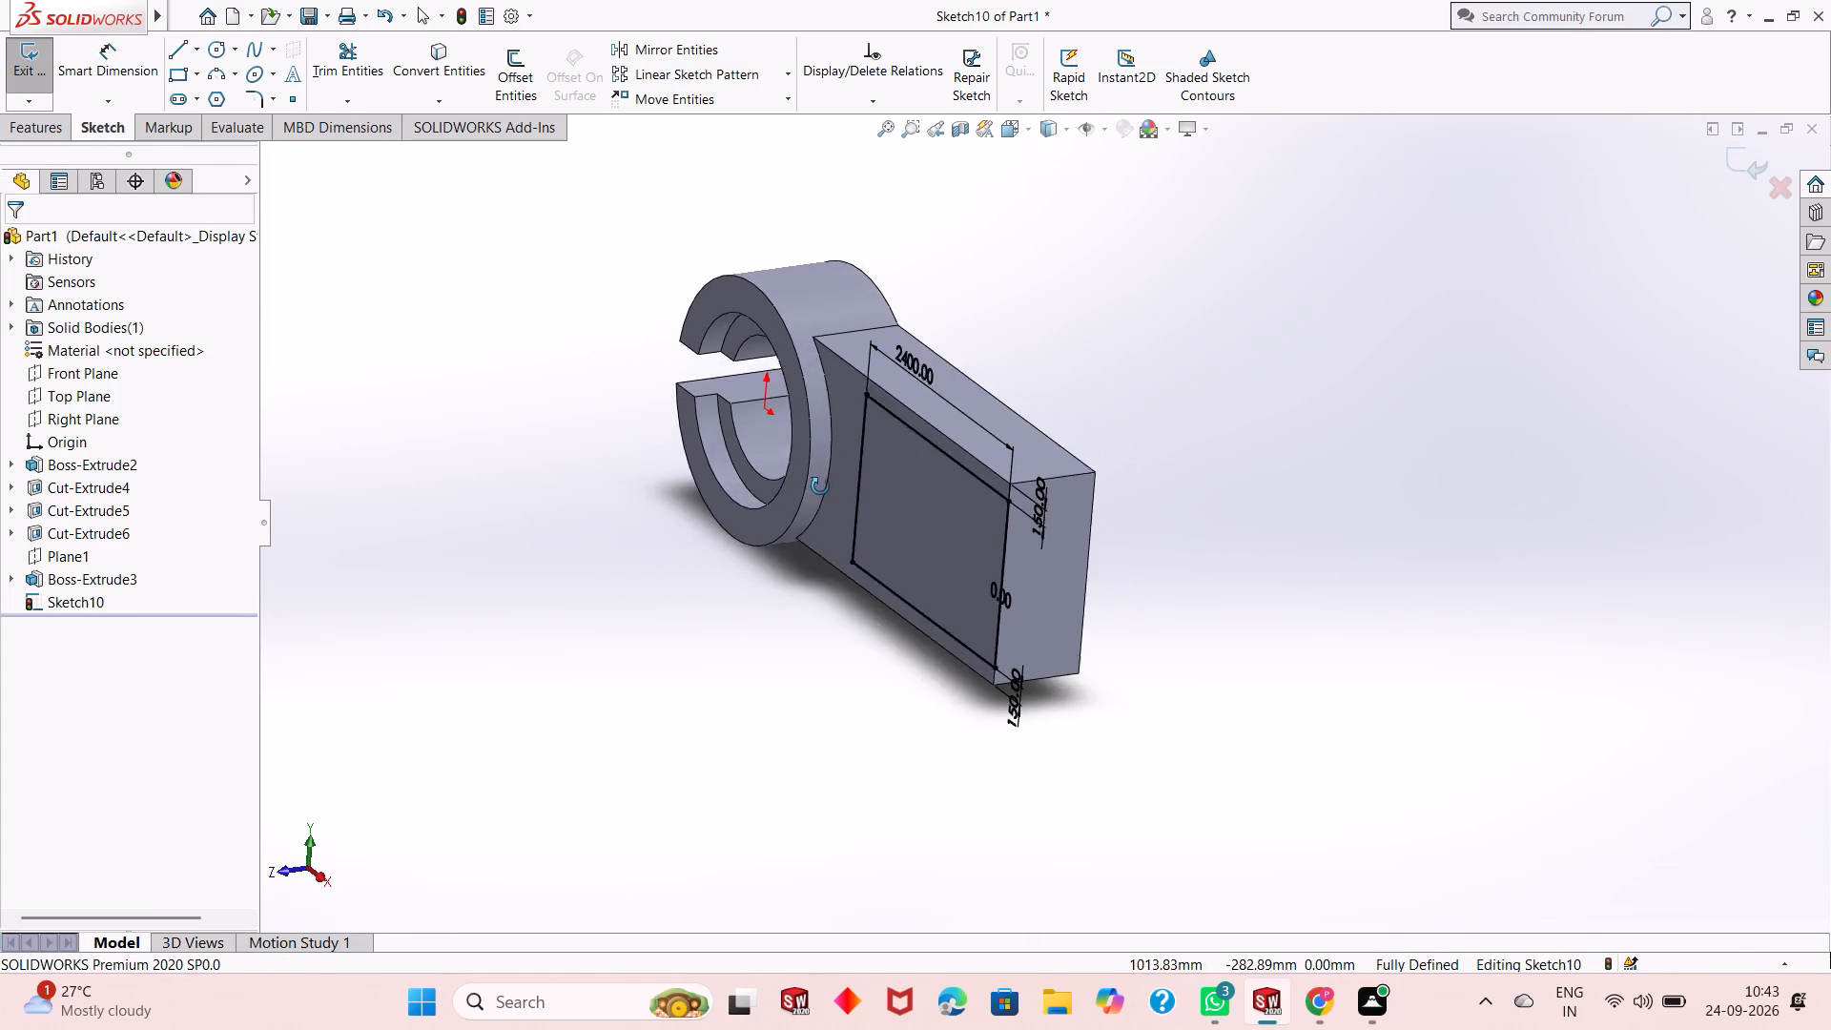
middle_drag(820, 486, 813, 496)
scroll(872, 343, down, 4)
scroll(717, 443, down, 3)
scroll(719, 488, up, 2)
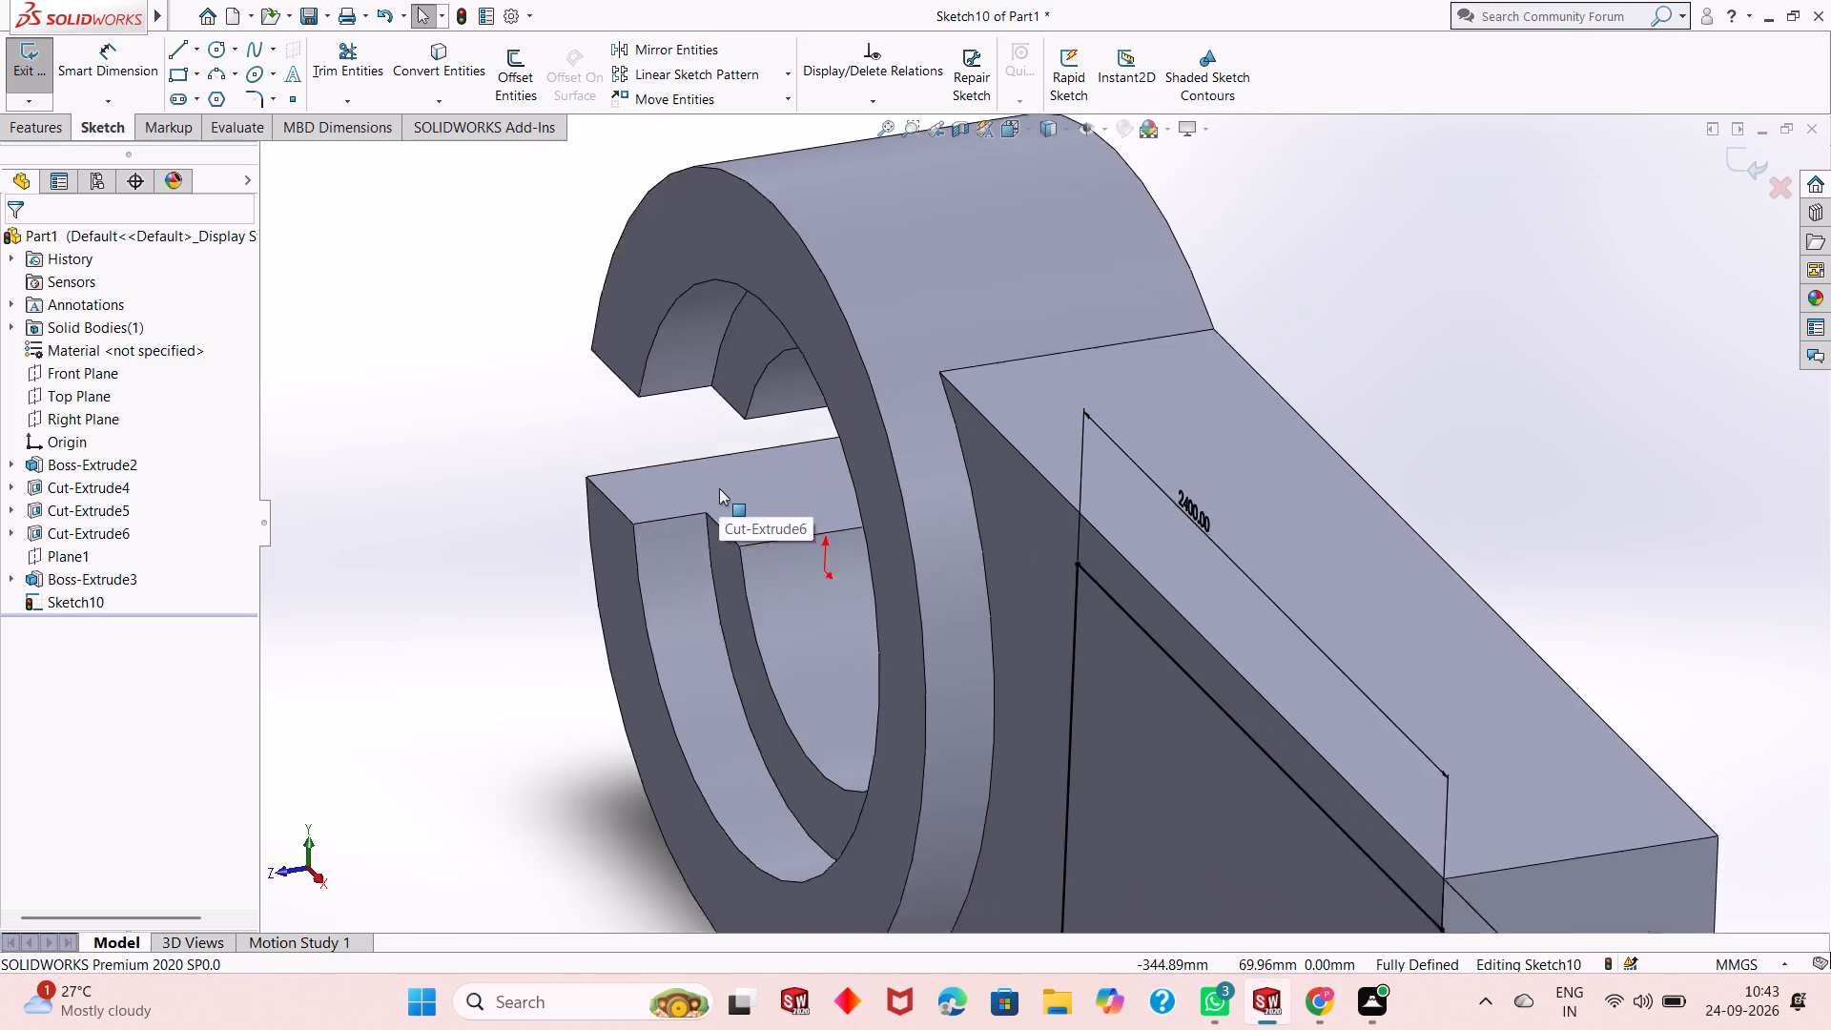
scroll(719, 488, up, 2)
scroll(990, 746, up, 3)
scroll(1279, 687, down, 3)
middle_drag(1024, 722, 1093, 573)
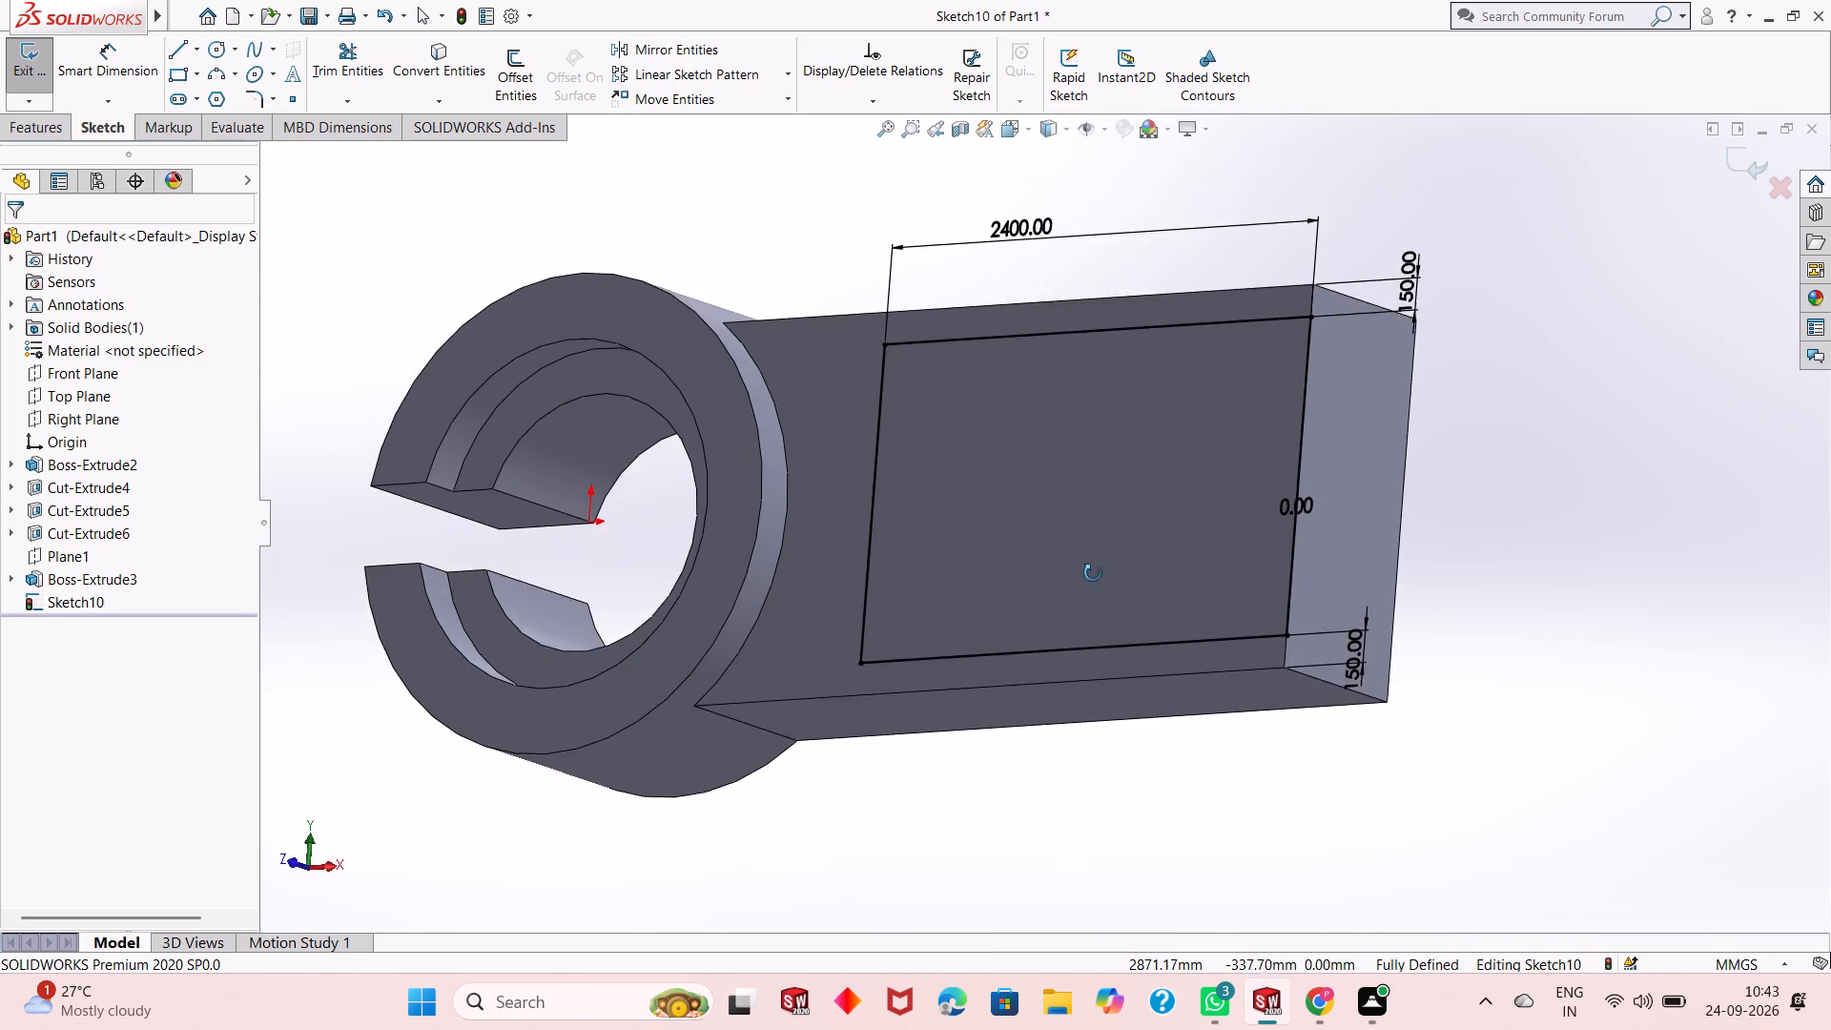
middle_drag(1093, 573, 1098, 689)
scroll(1096, 690, up, 1)
scroll(1095, 569, down, 2)
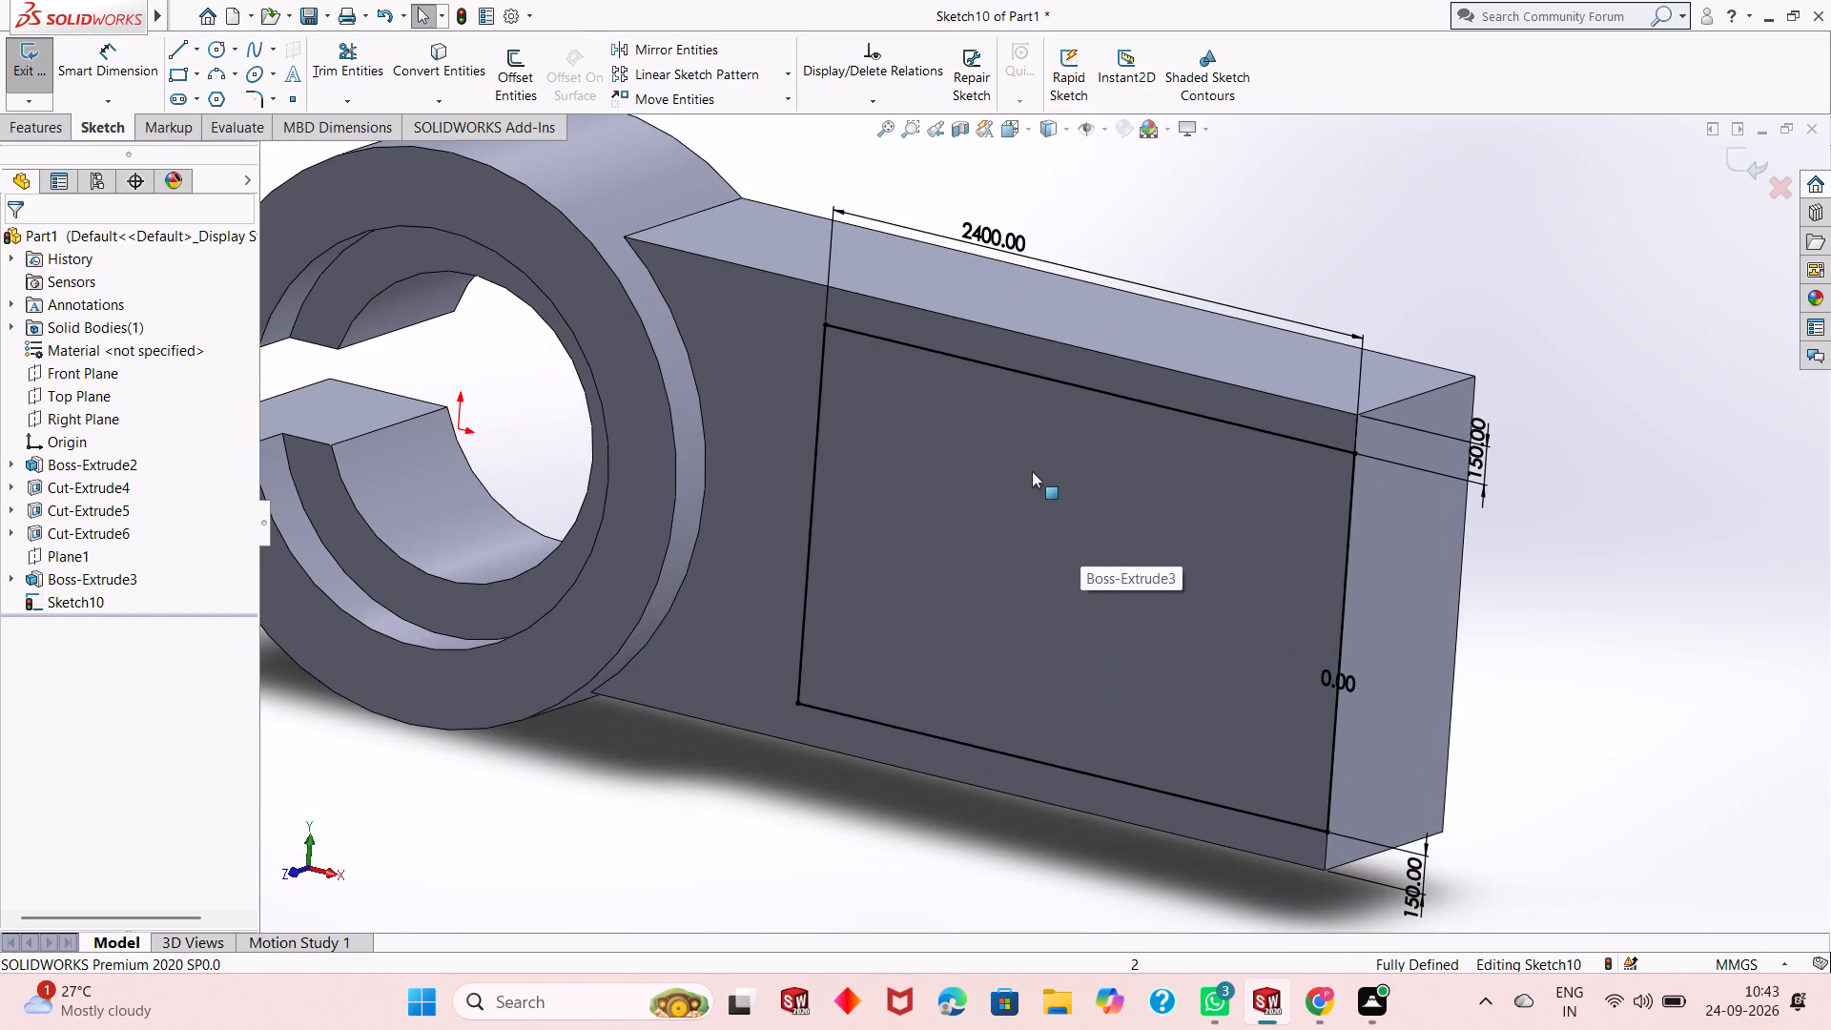
scroll(1032, 471, up, 2)
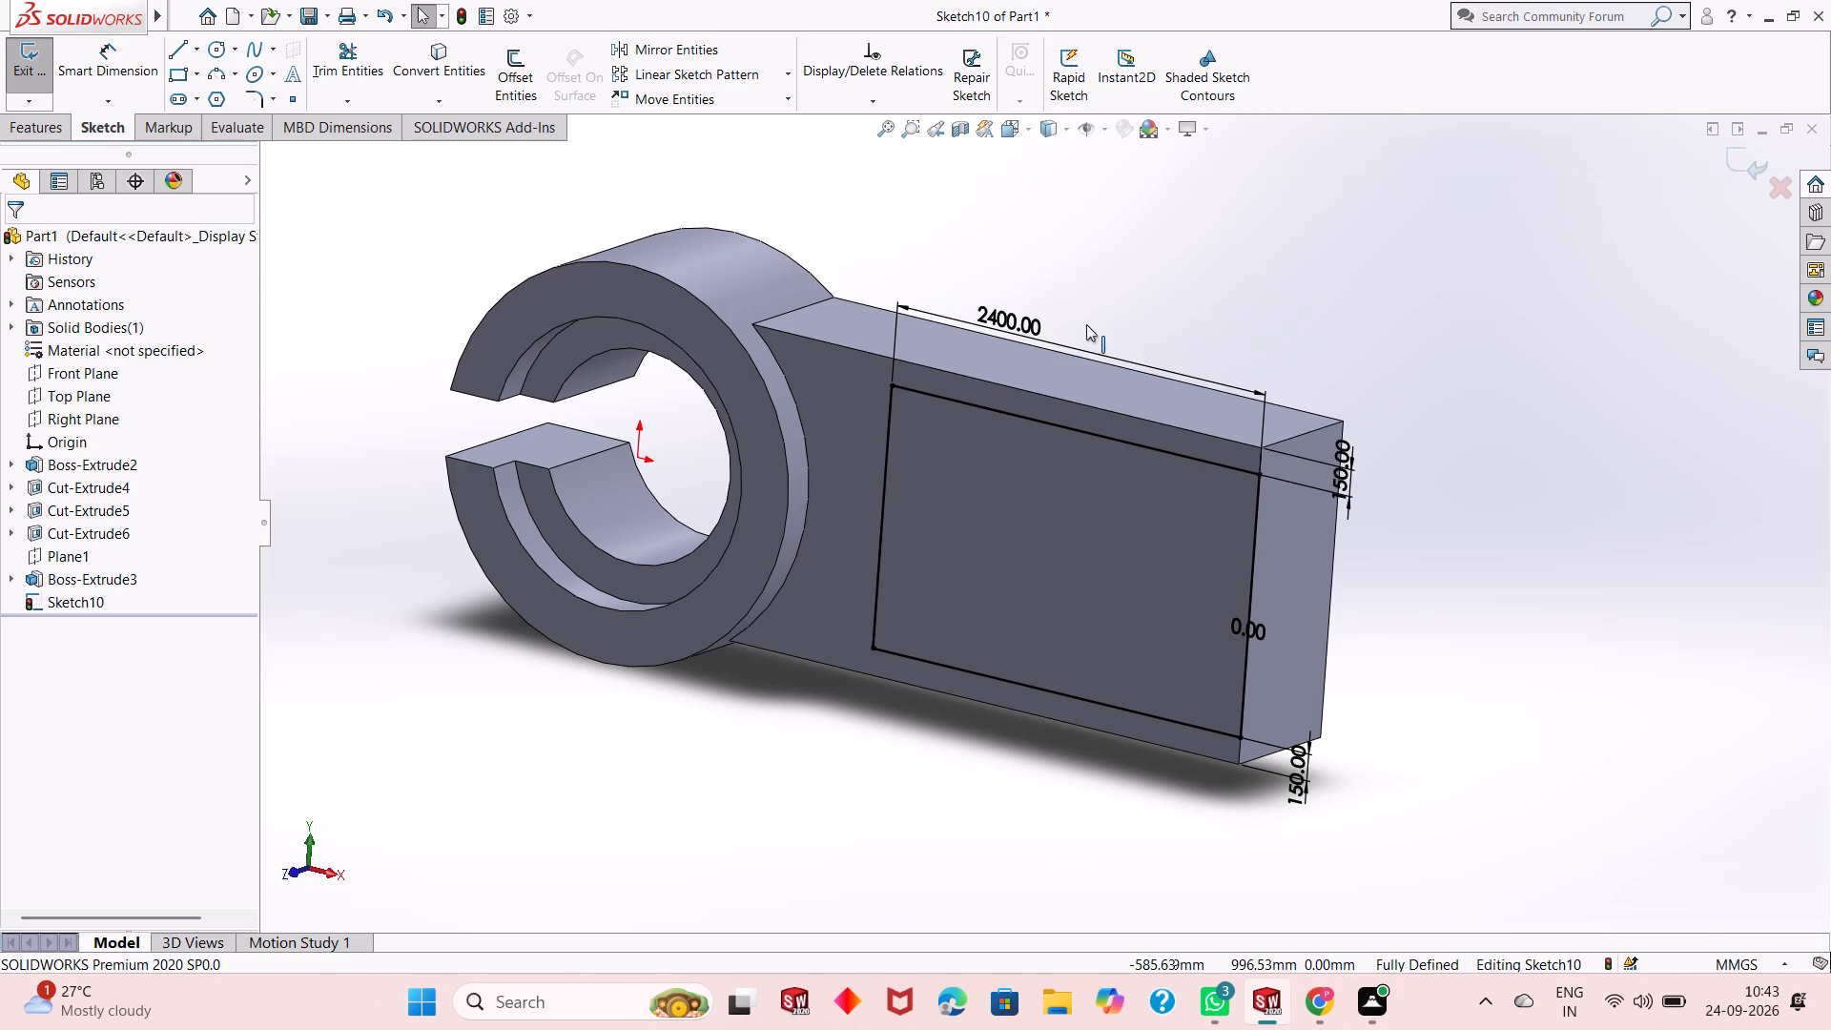
Set the rectangle's length dimension to 2812 mm.
double_click(1009, 329)
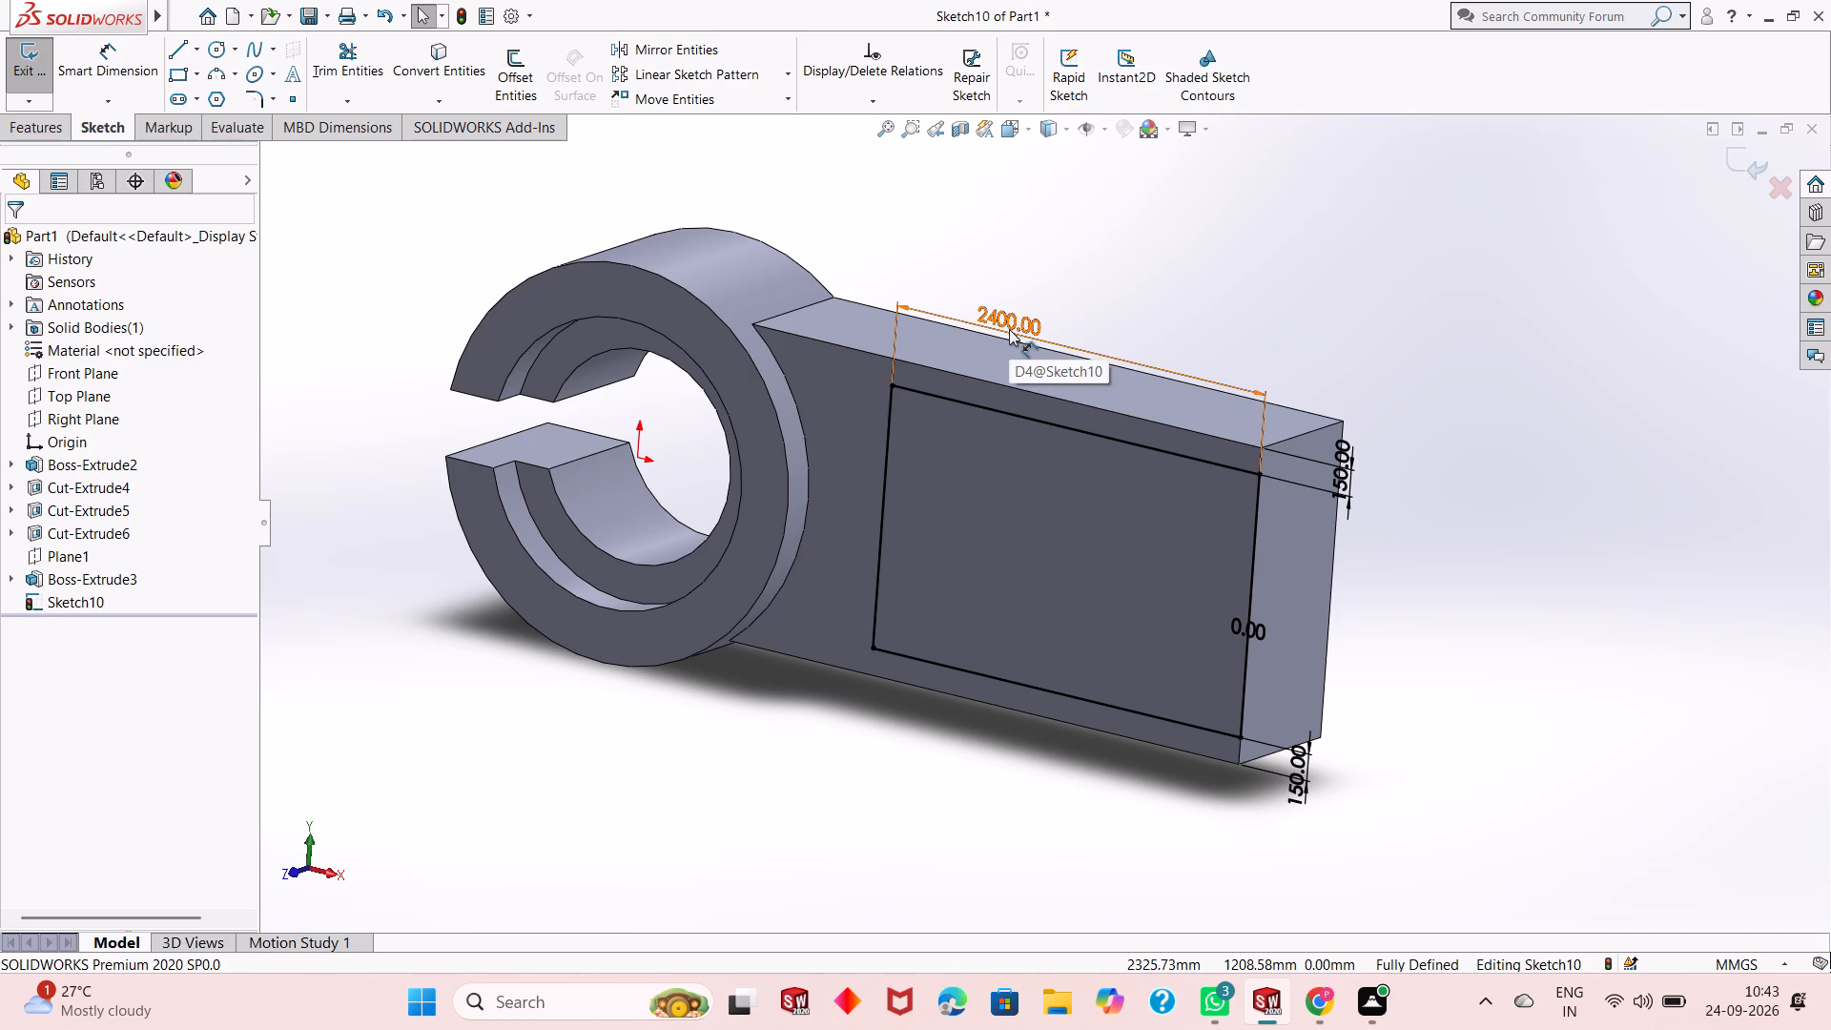
text(2812)
key(Return)
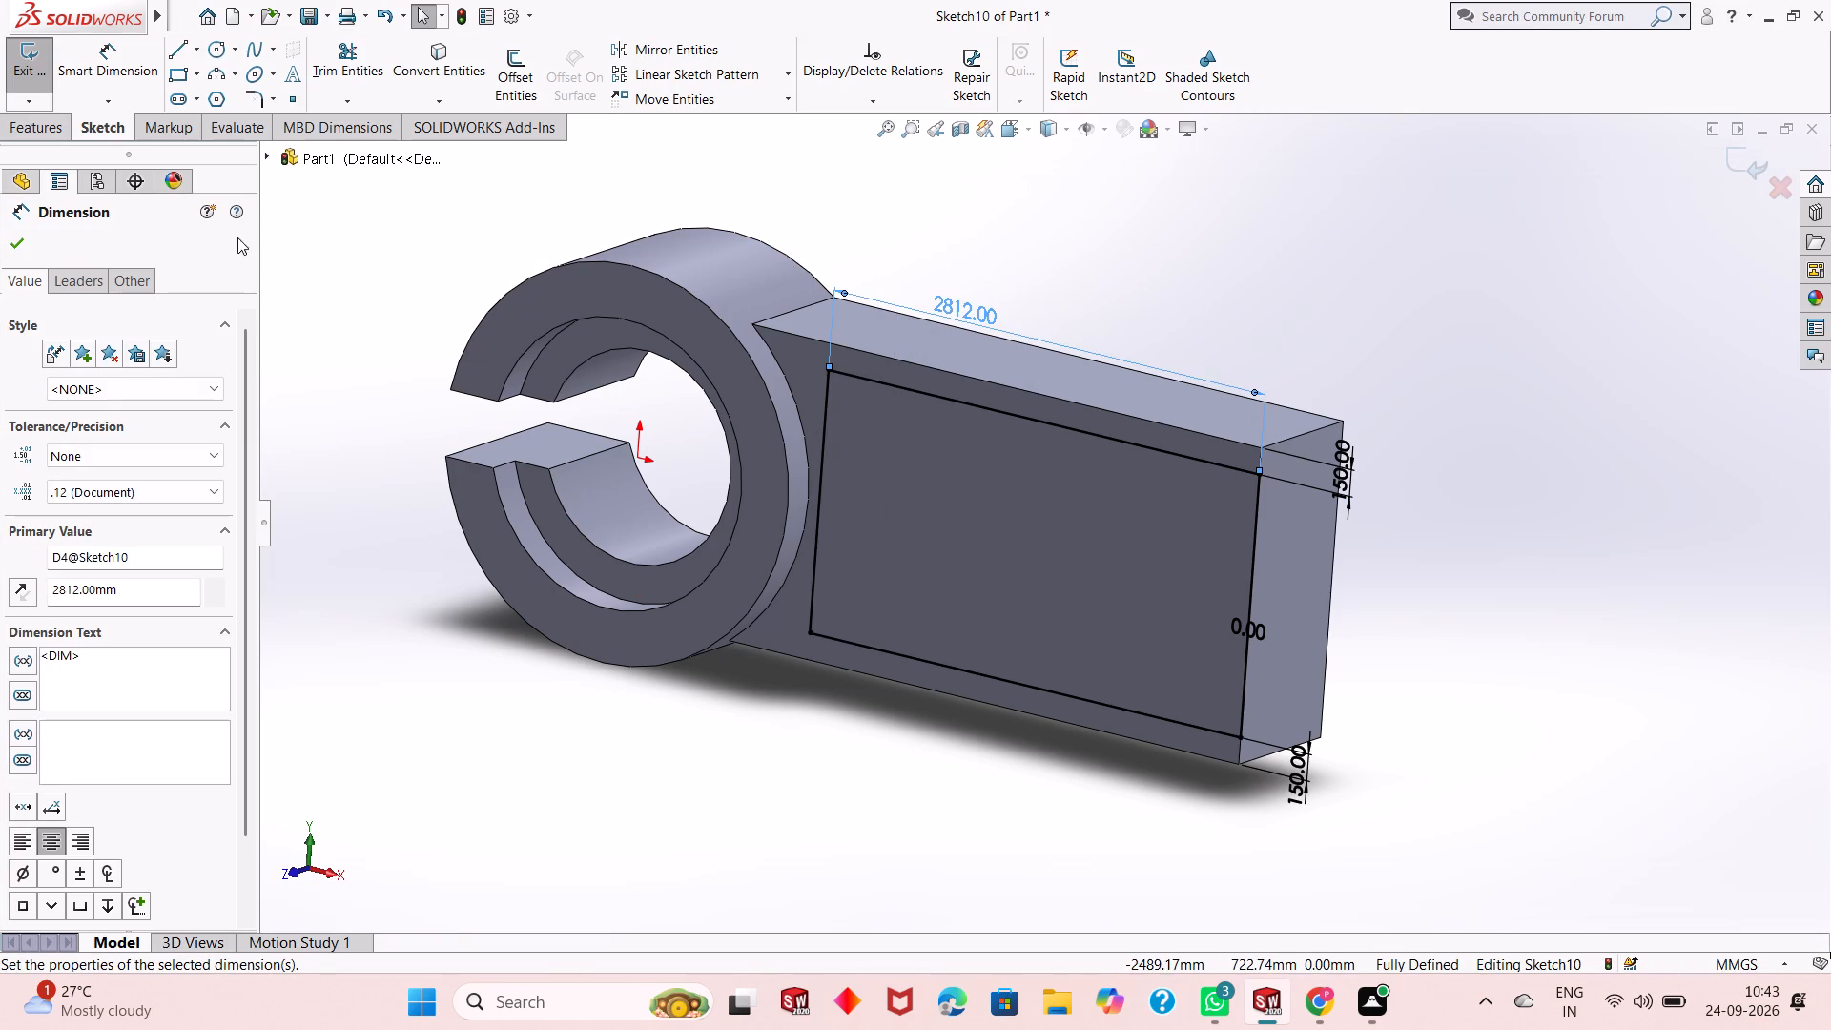
click(10, 243)
Cut the rectangle 600 mm deep into the arm's front face with a blind Extruded Cut.
click(23, 134)
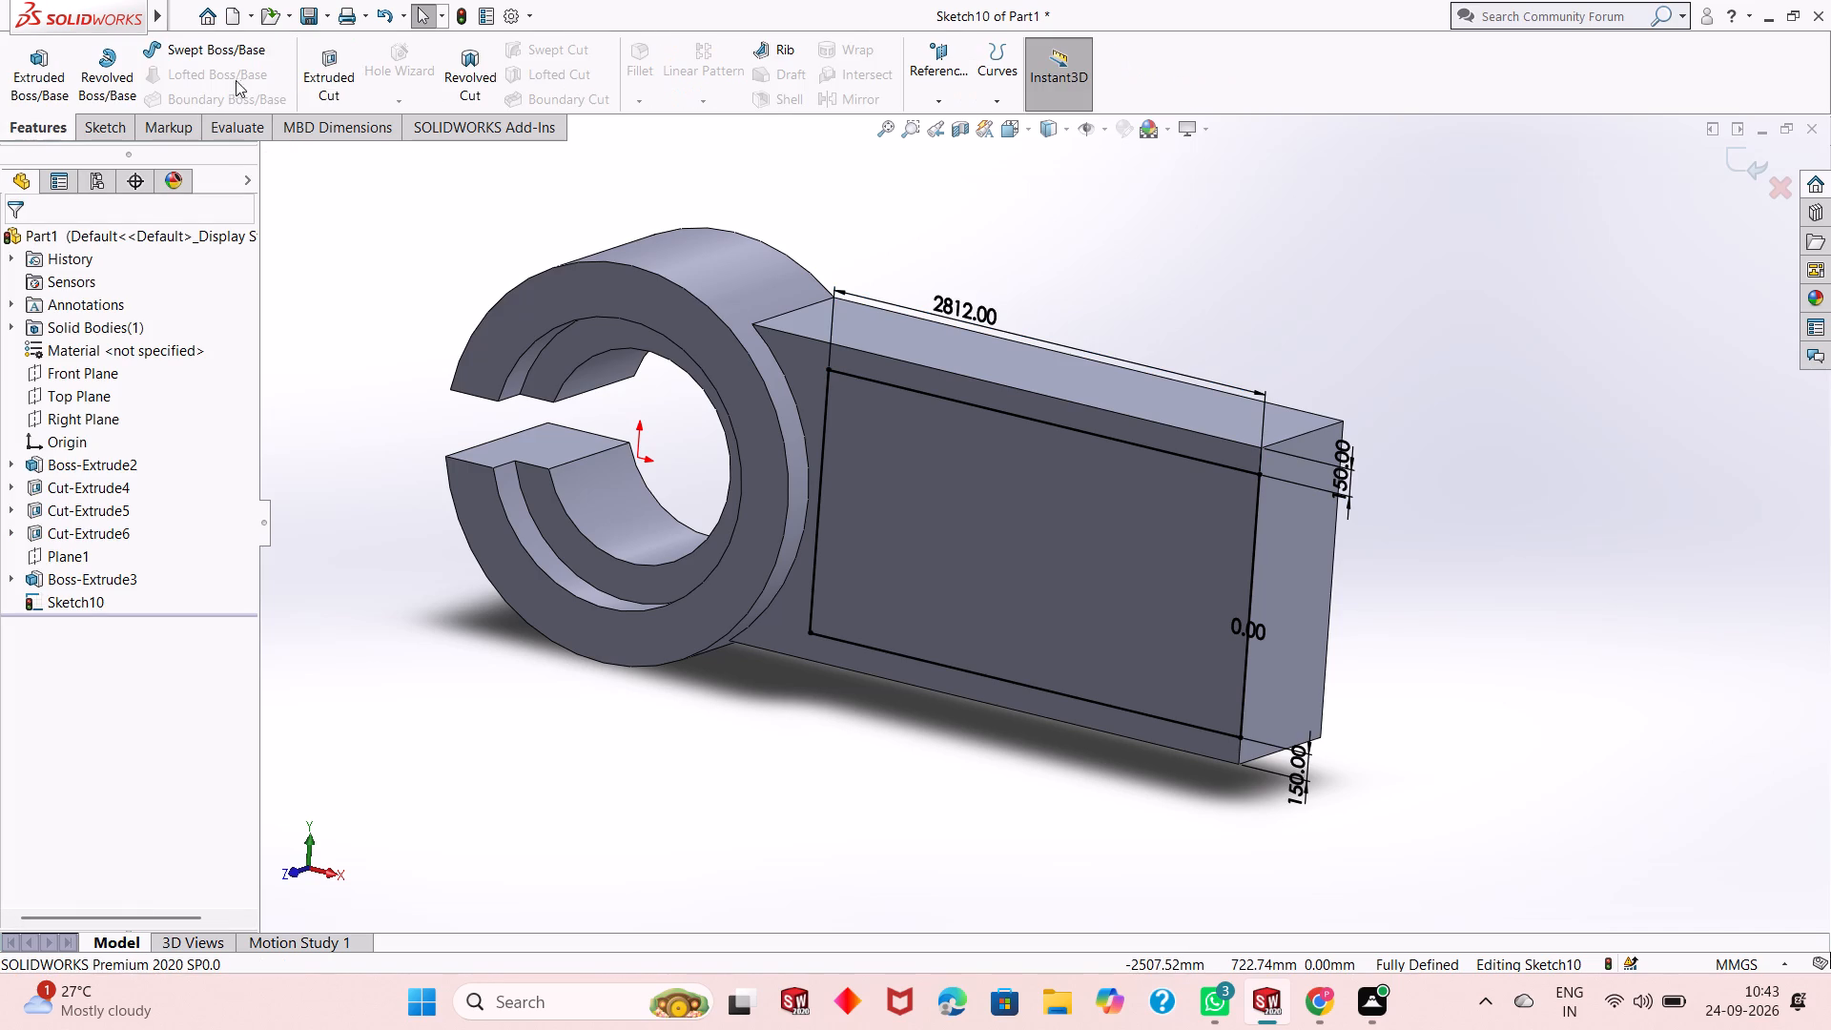
click(326, 71)
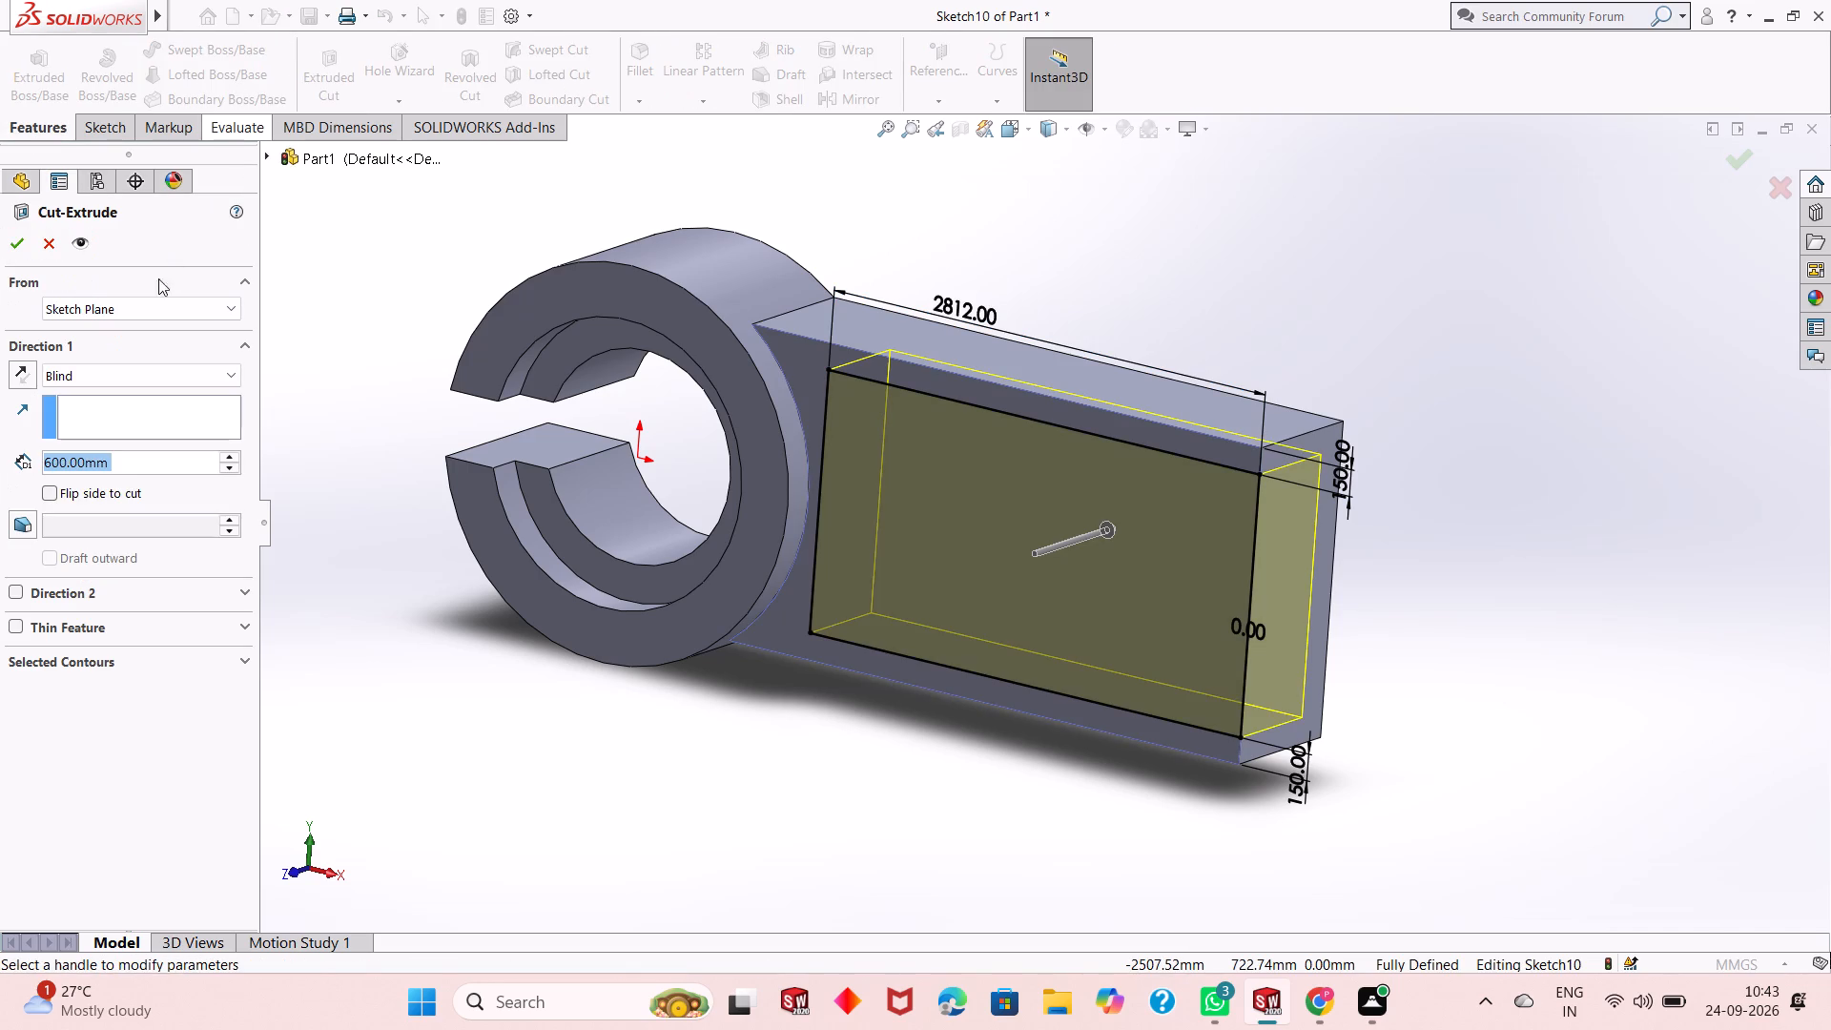
click(18, 249)
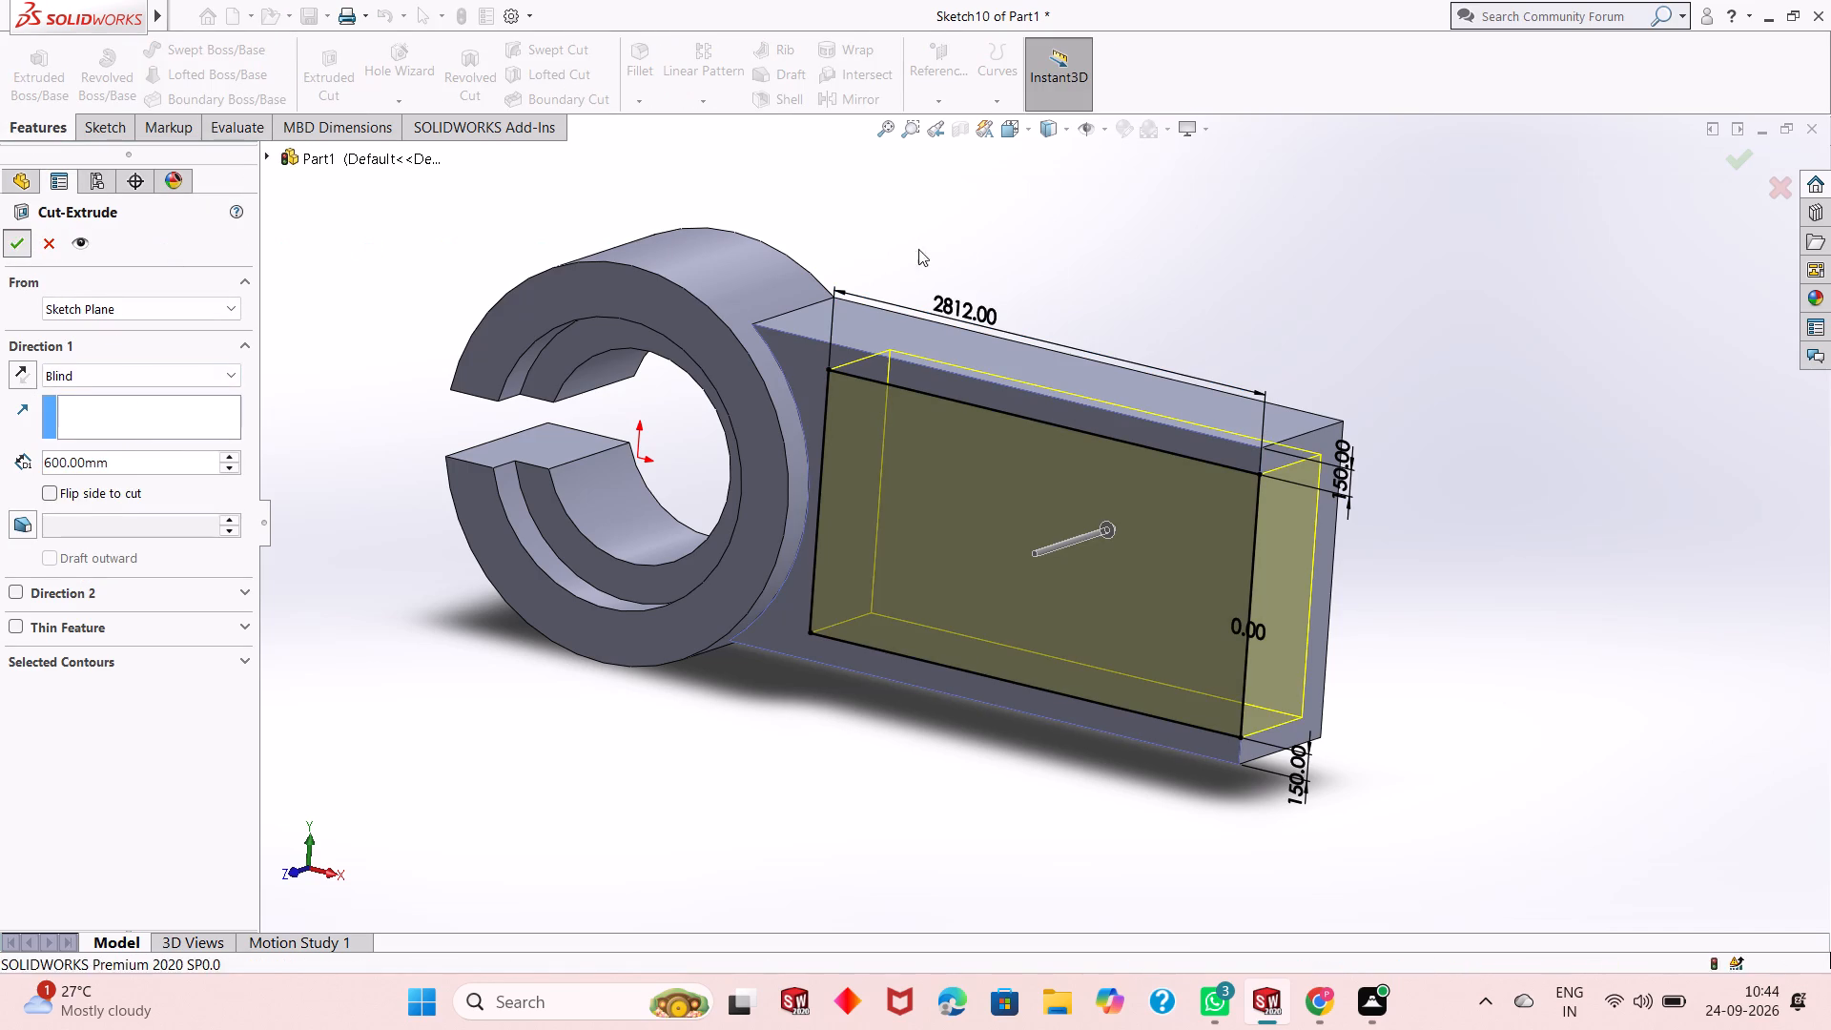
click(1208, 323)
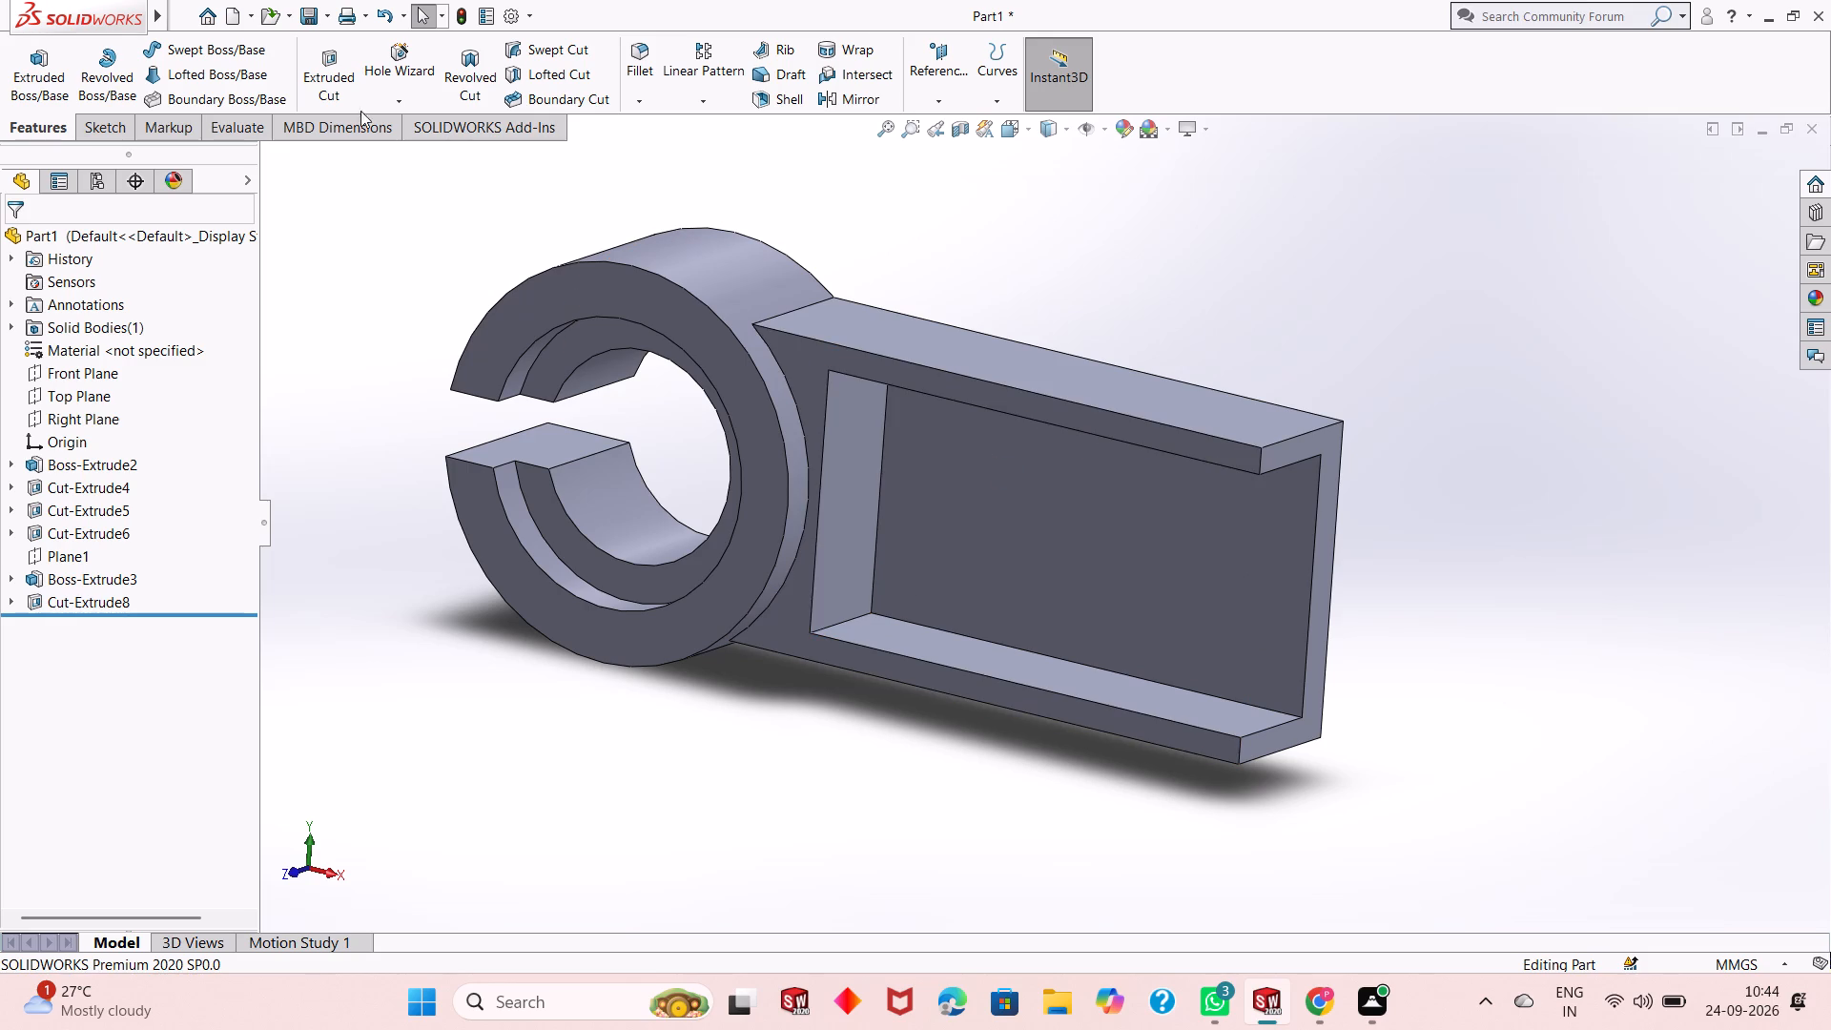
Add a 500 mm symmetric face fillet between the pocket's end wall near the ring and the pocket floor.
click(644, 62)
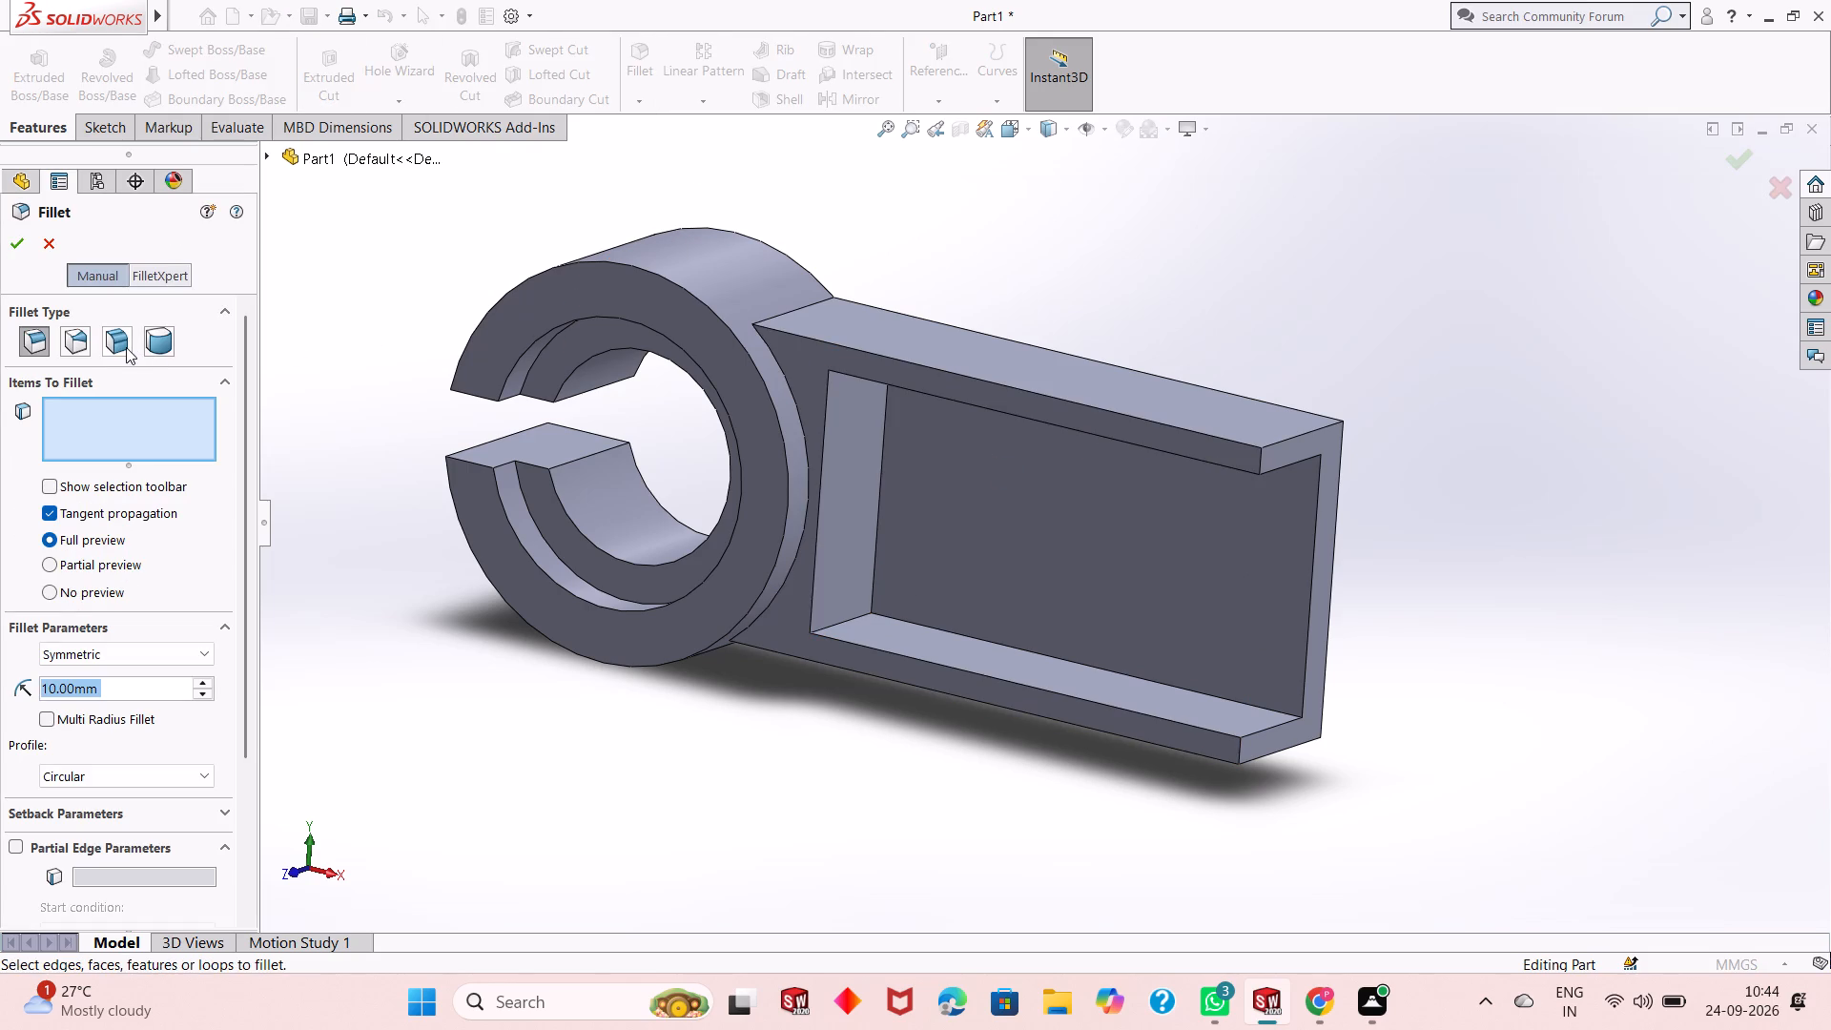
click(113, 344)
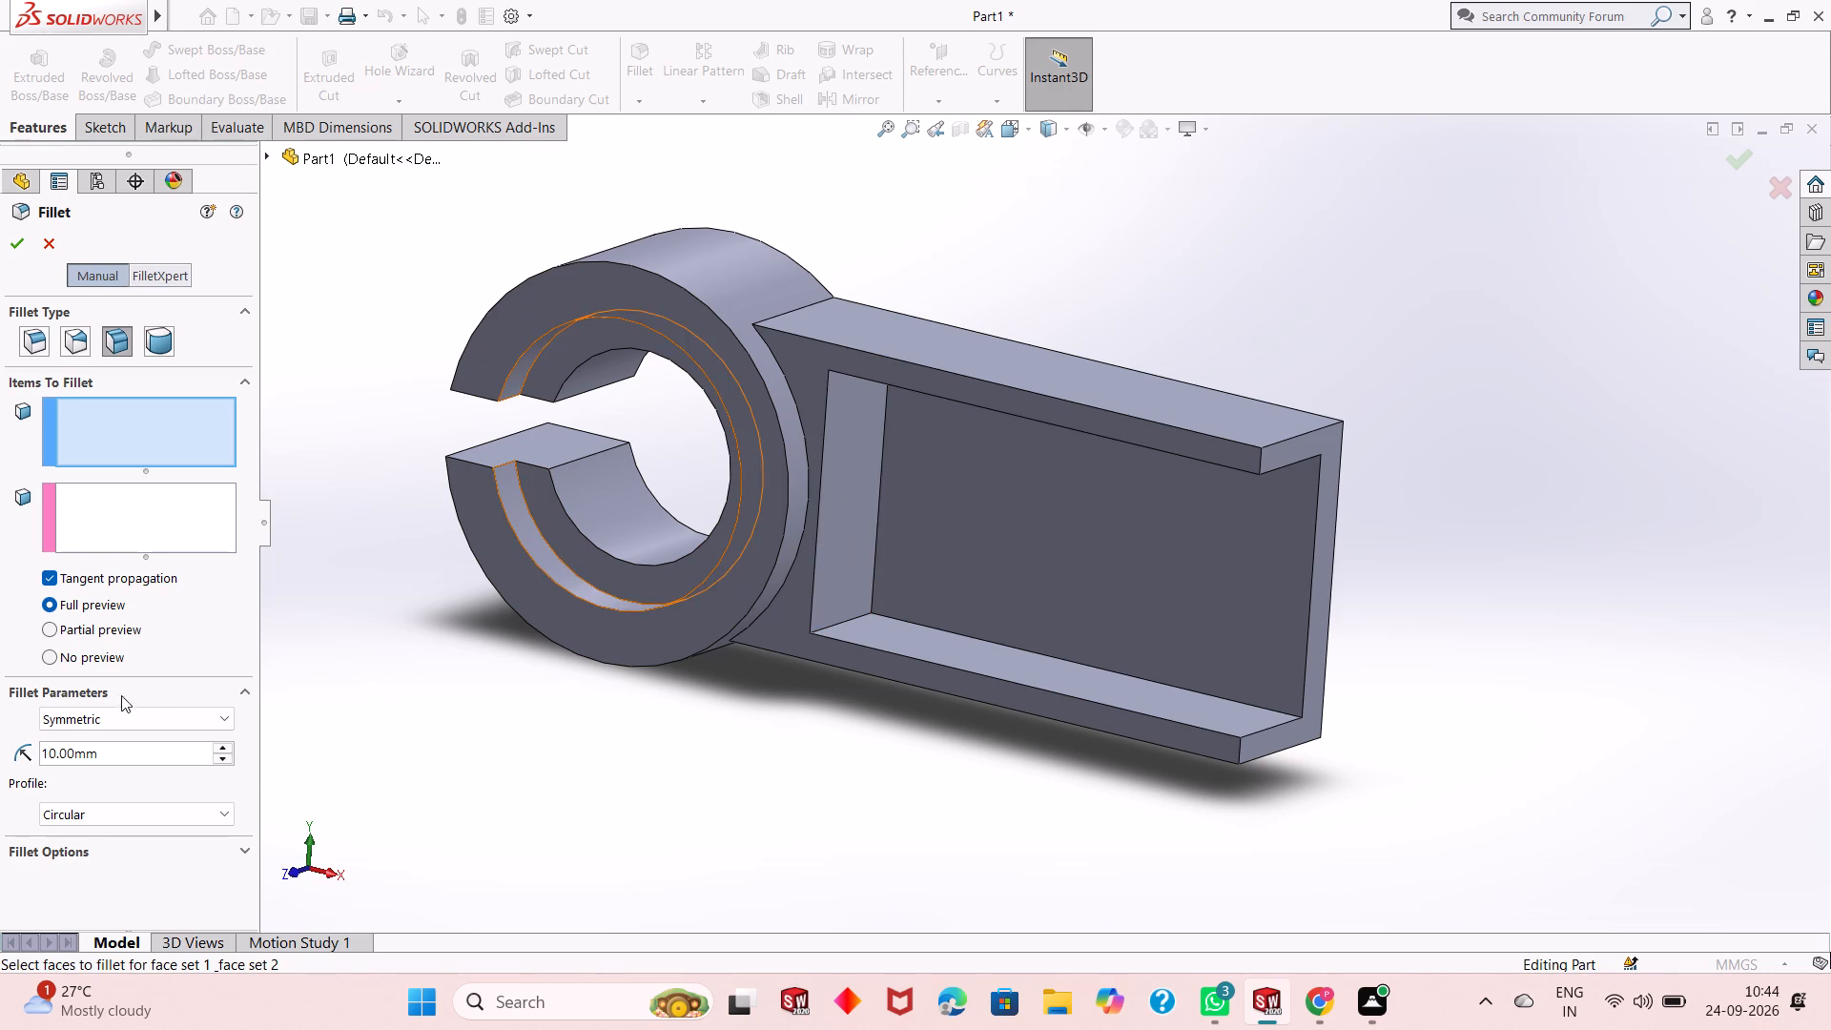
double_click(124, 753)
text(500)
key(Return)
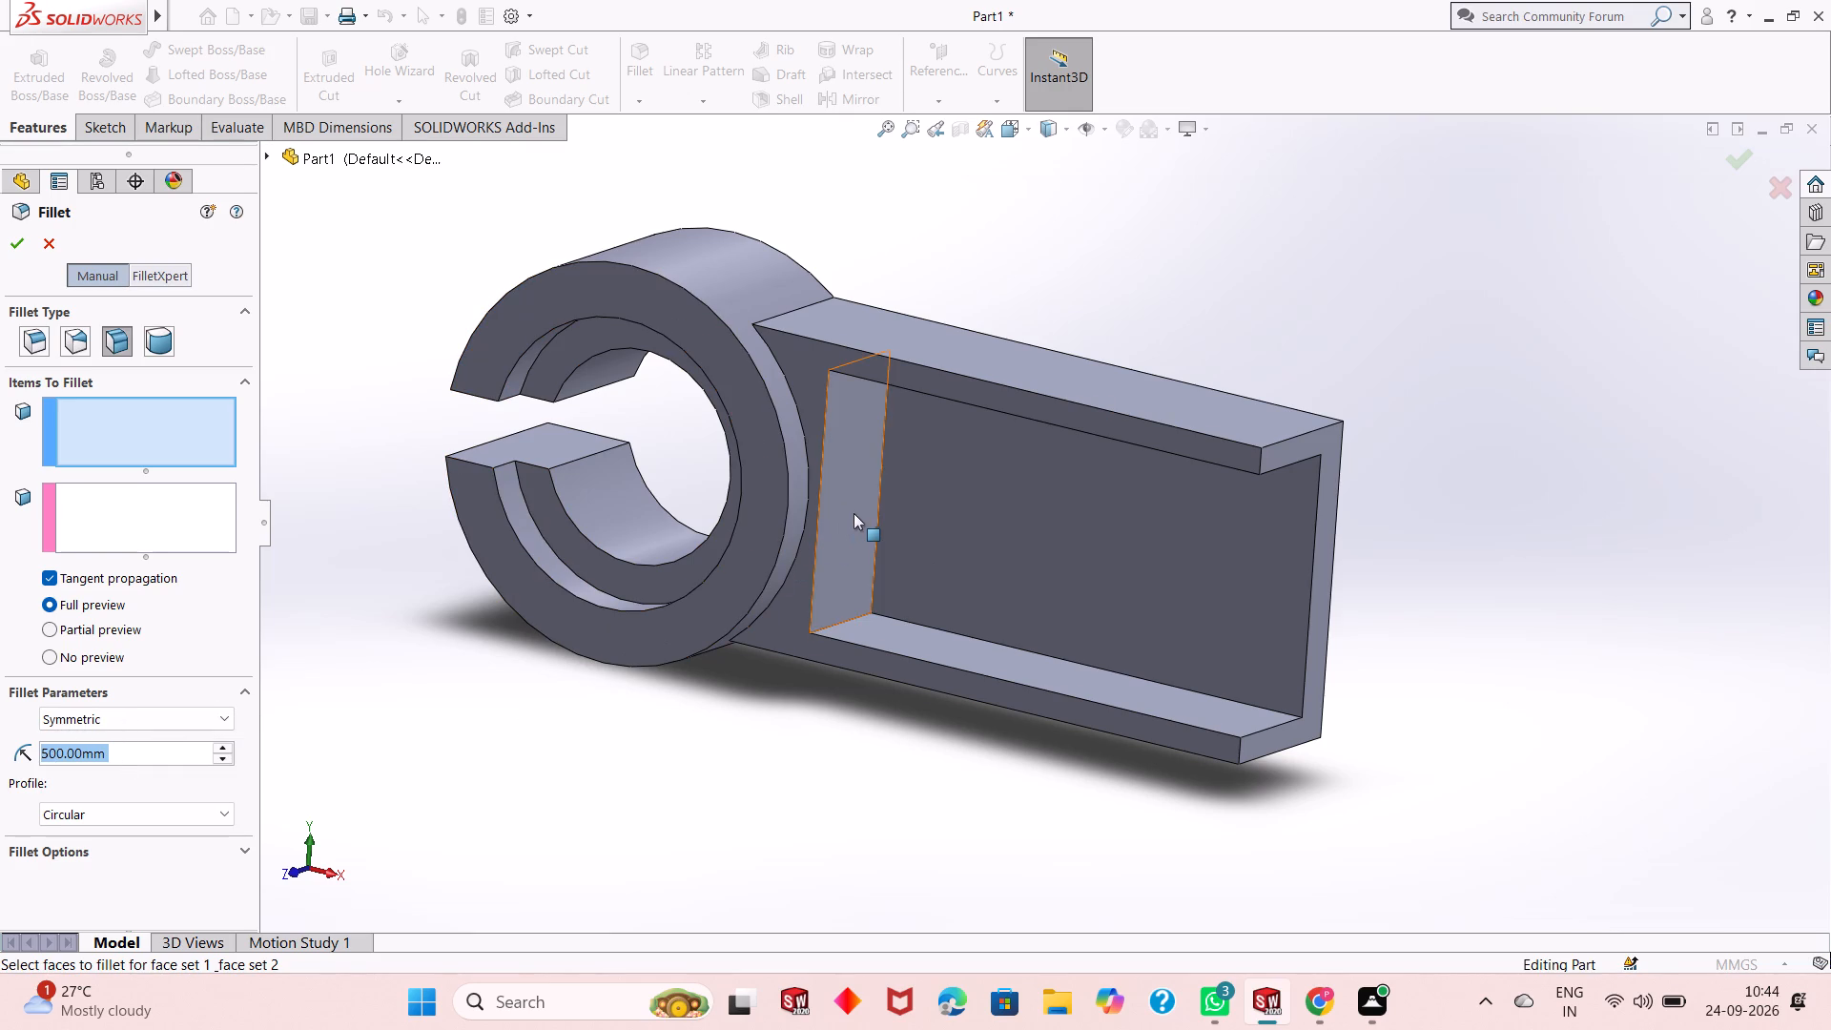
click(857, 509)
click(112, 525)
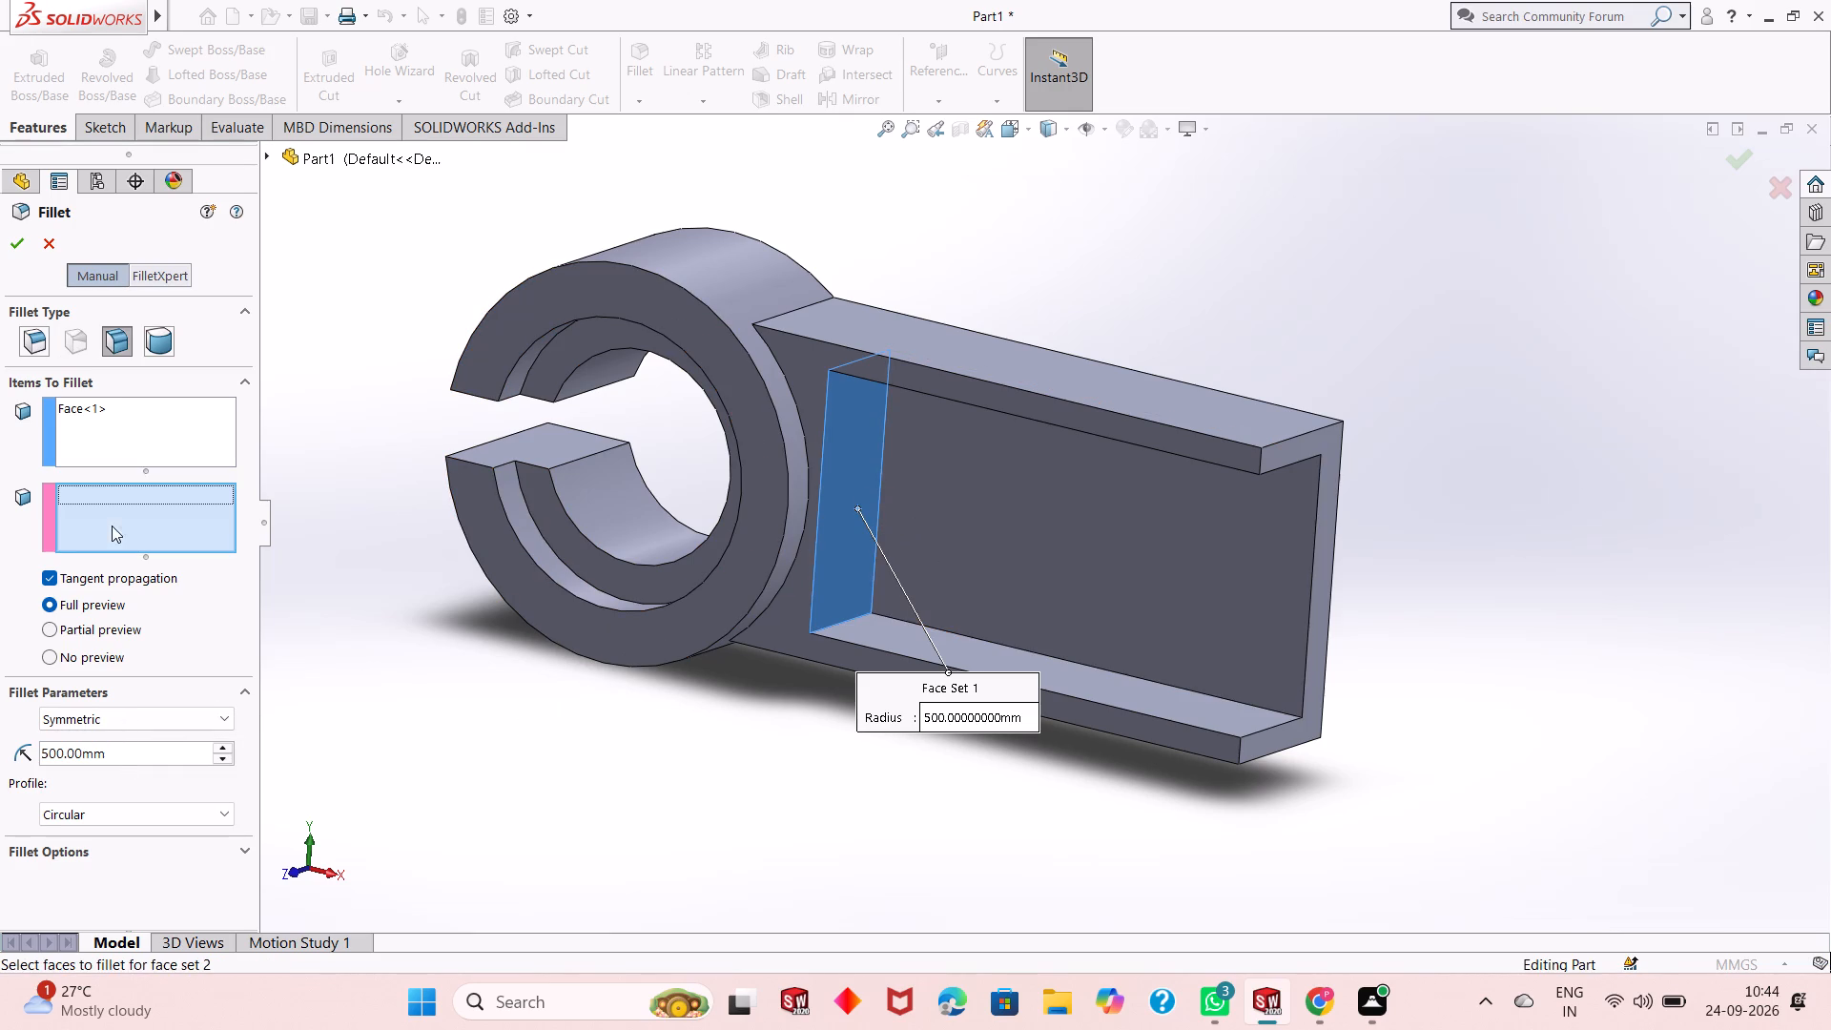
click(911, 499)
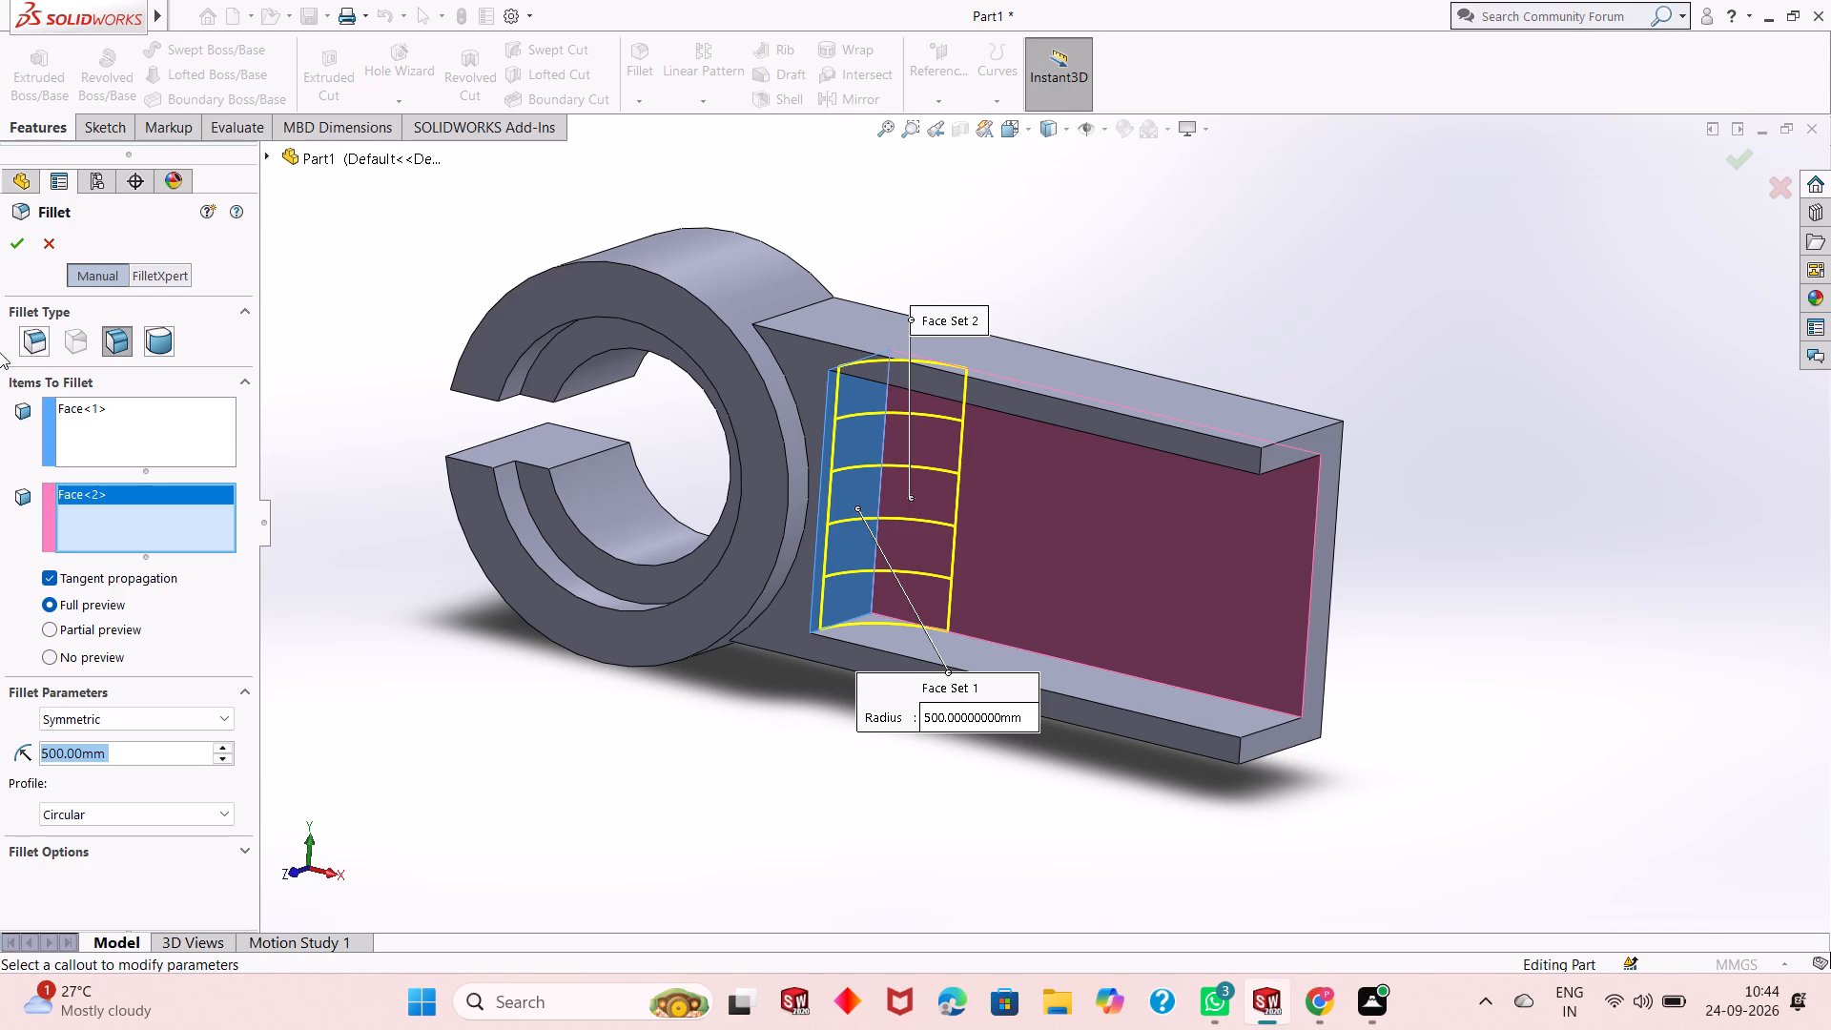
click(13, 249)
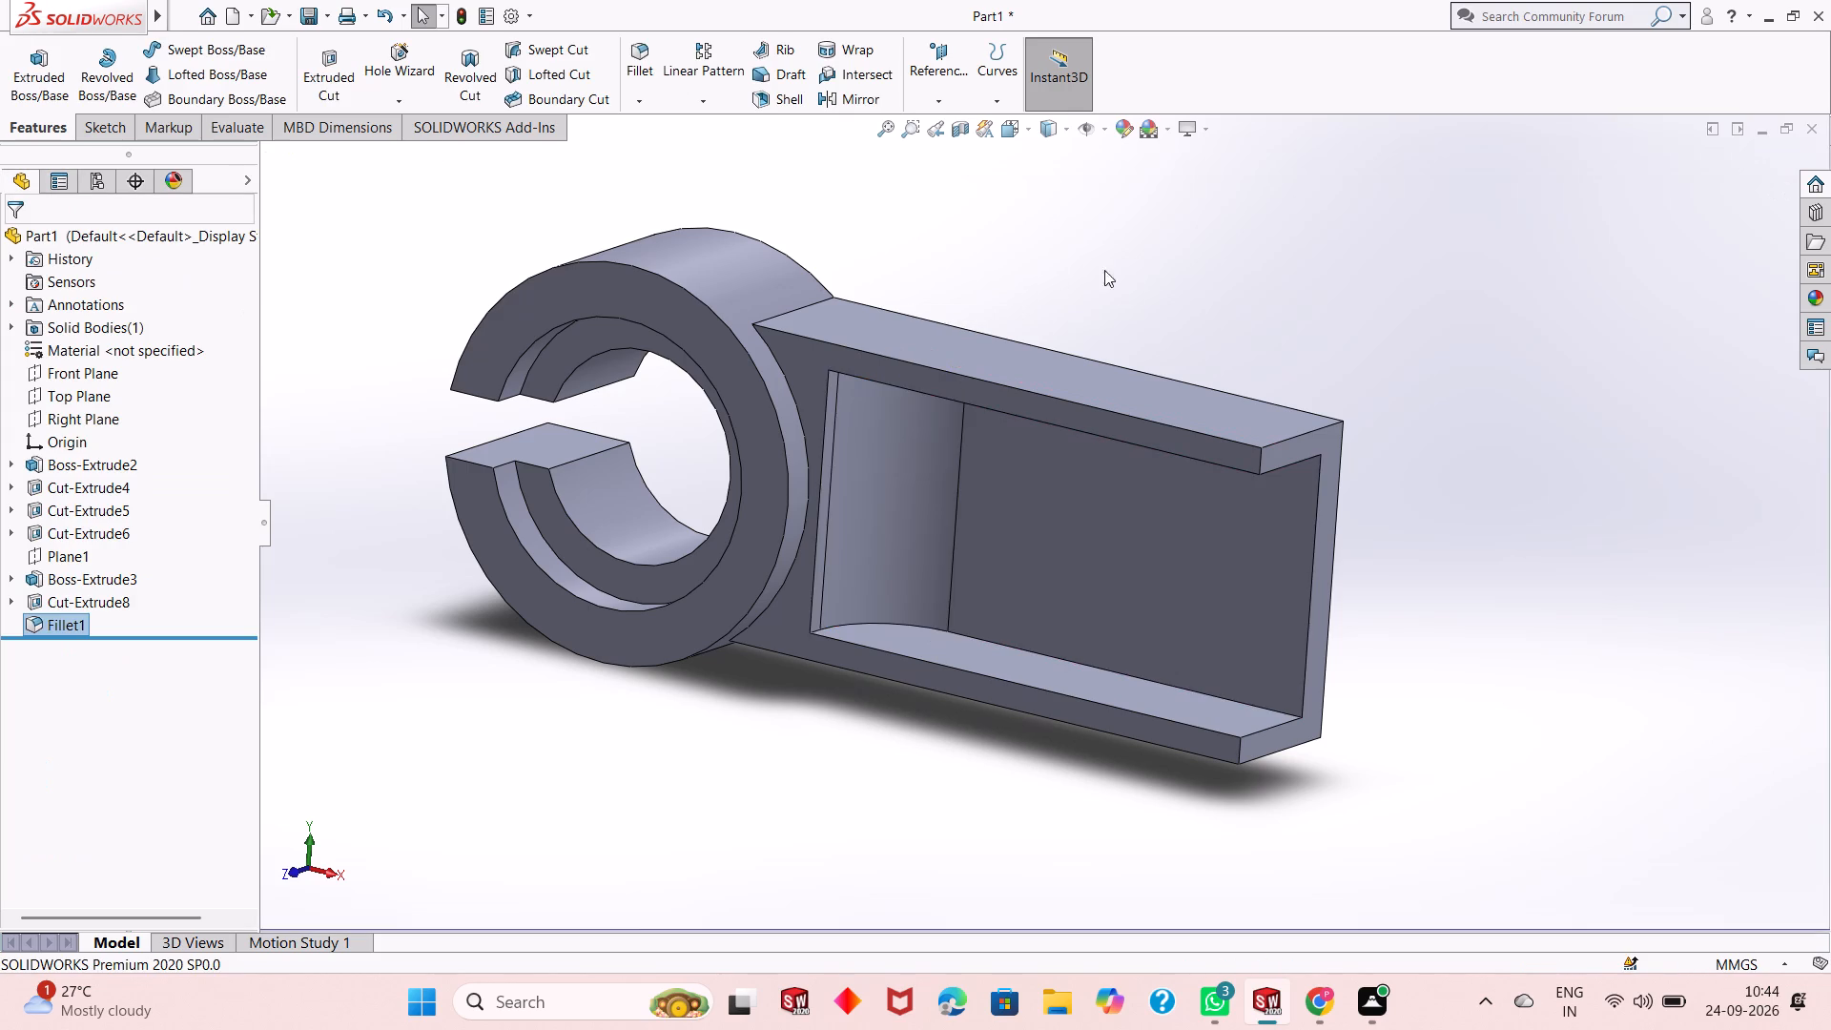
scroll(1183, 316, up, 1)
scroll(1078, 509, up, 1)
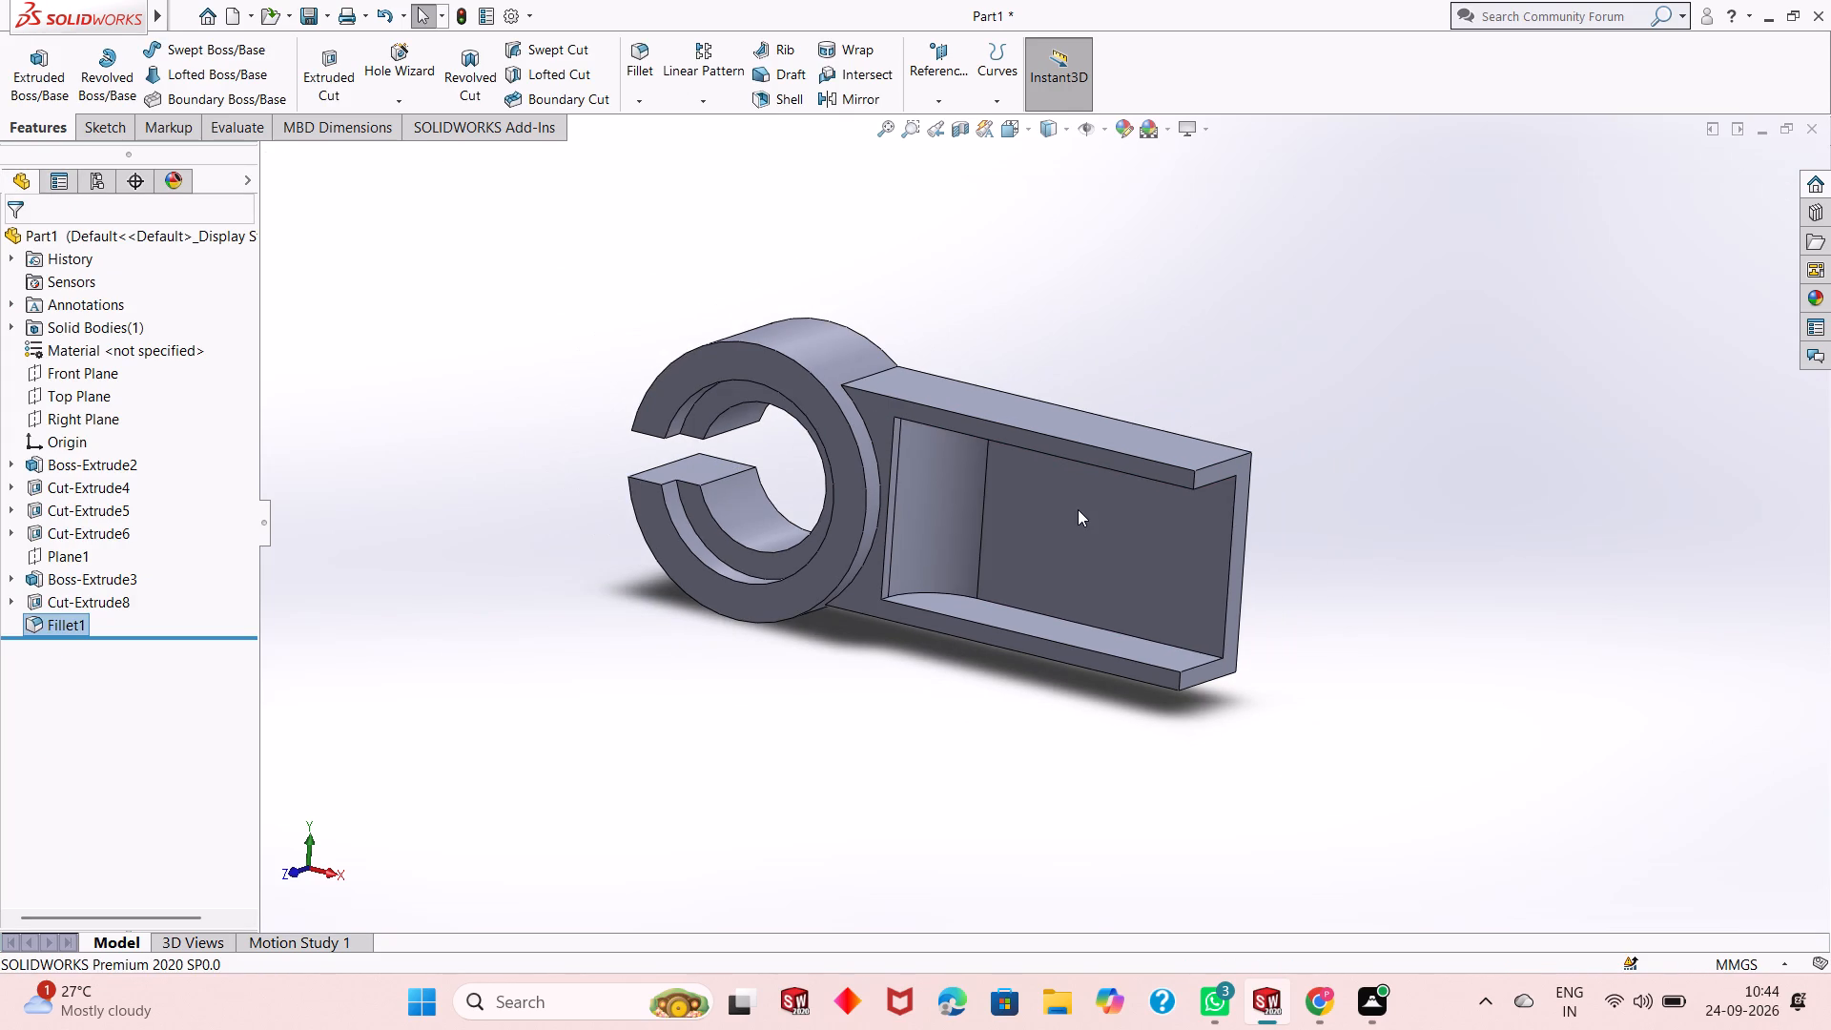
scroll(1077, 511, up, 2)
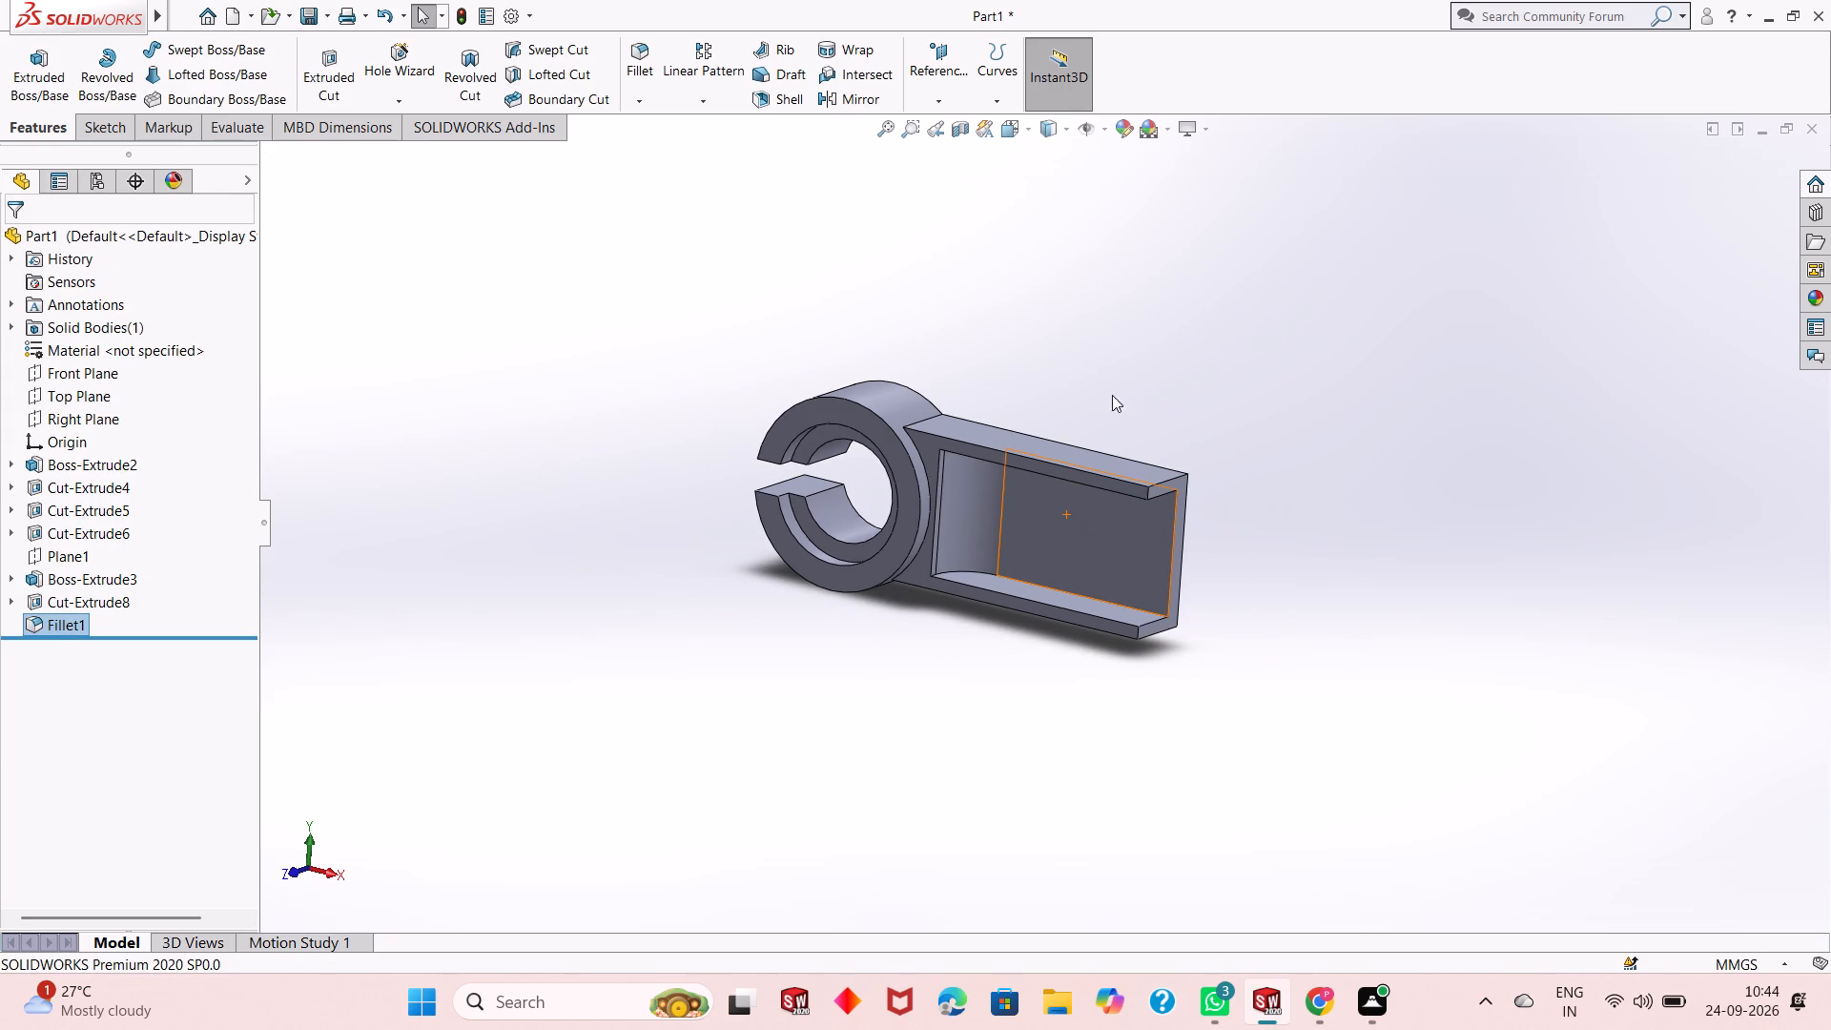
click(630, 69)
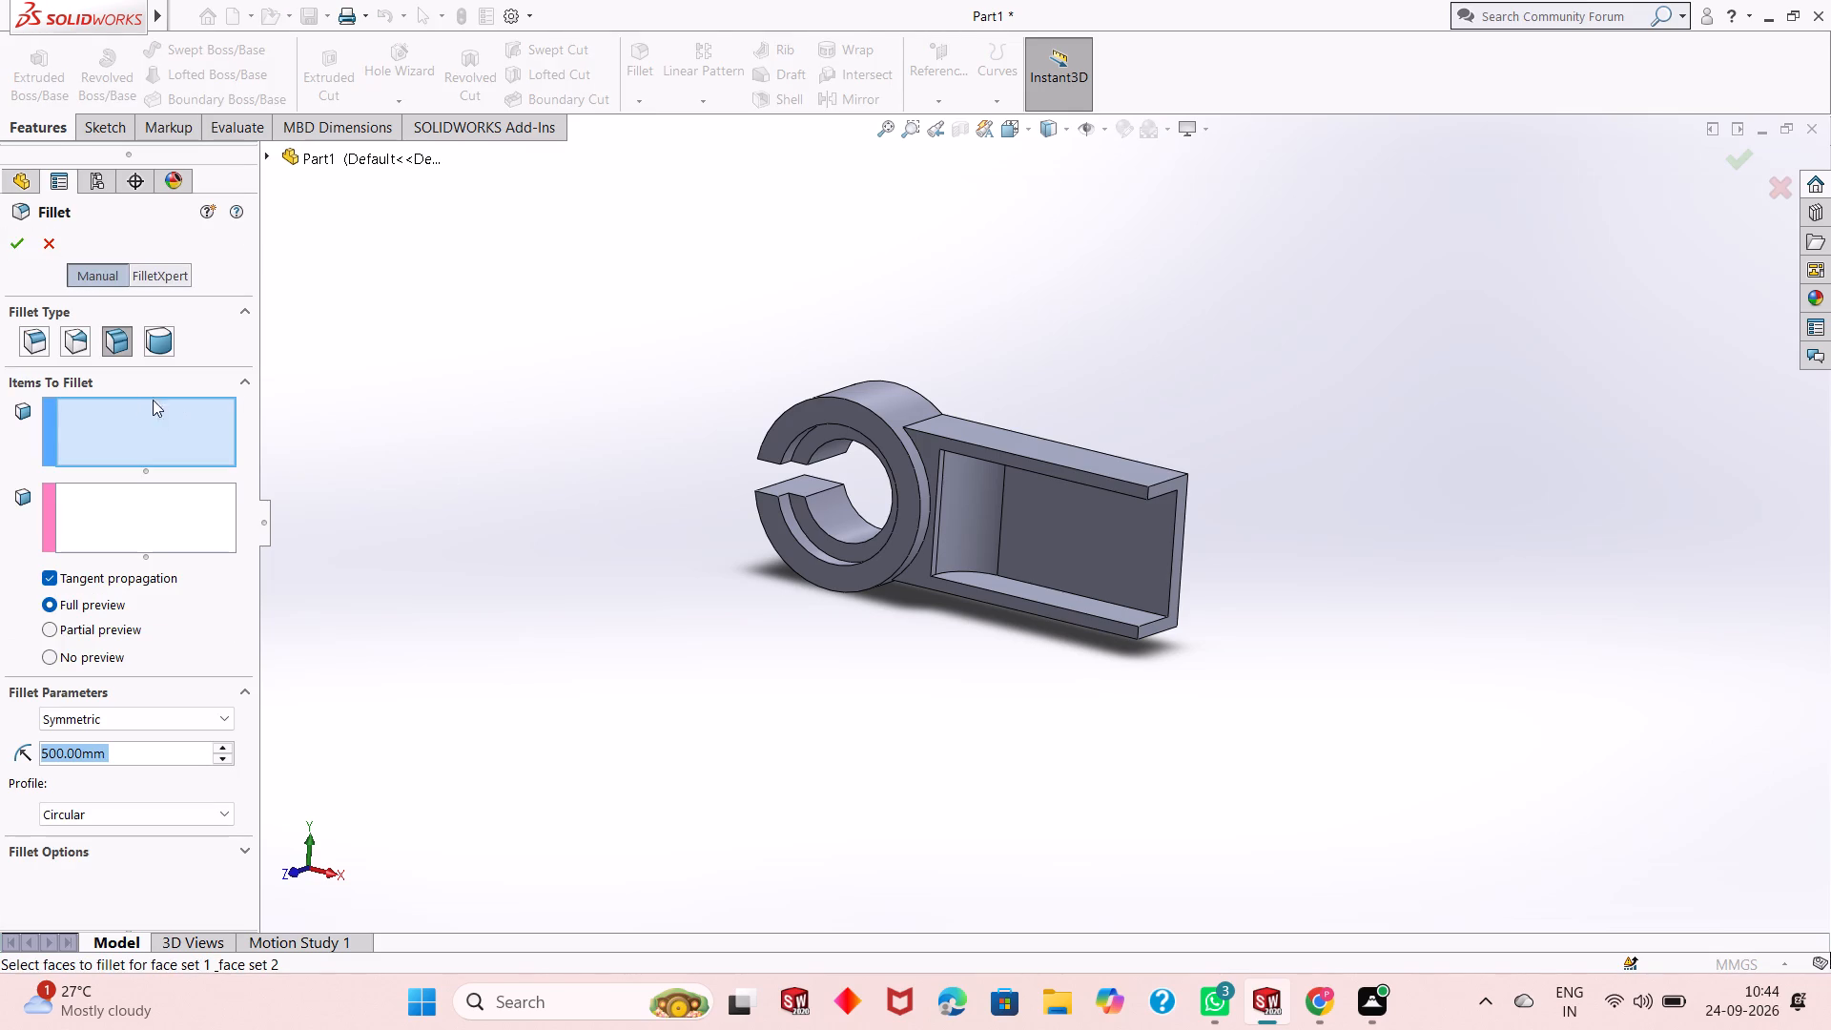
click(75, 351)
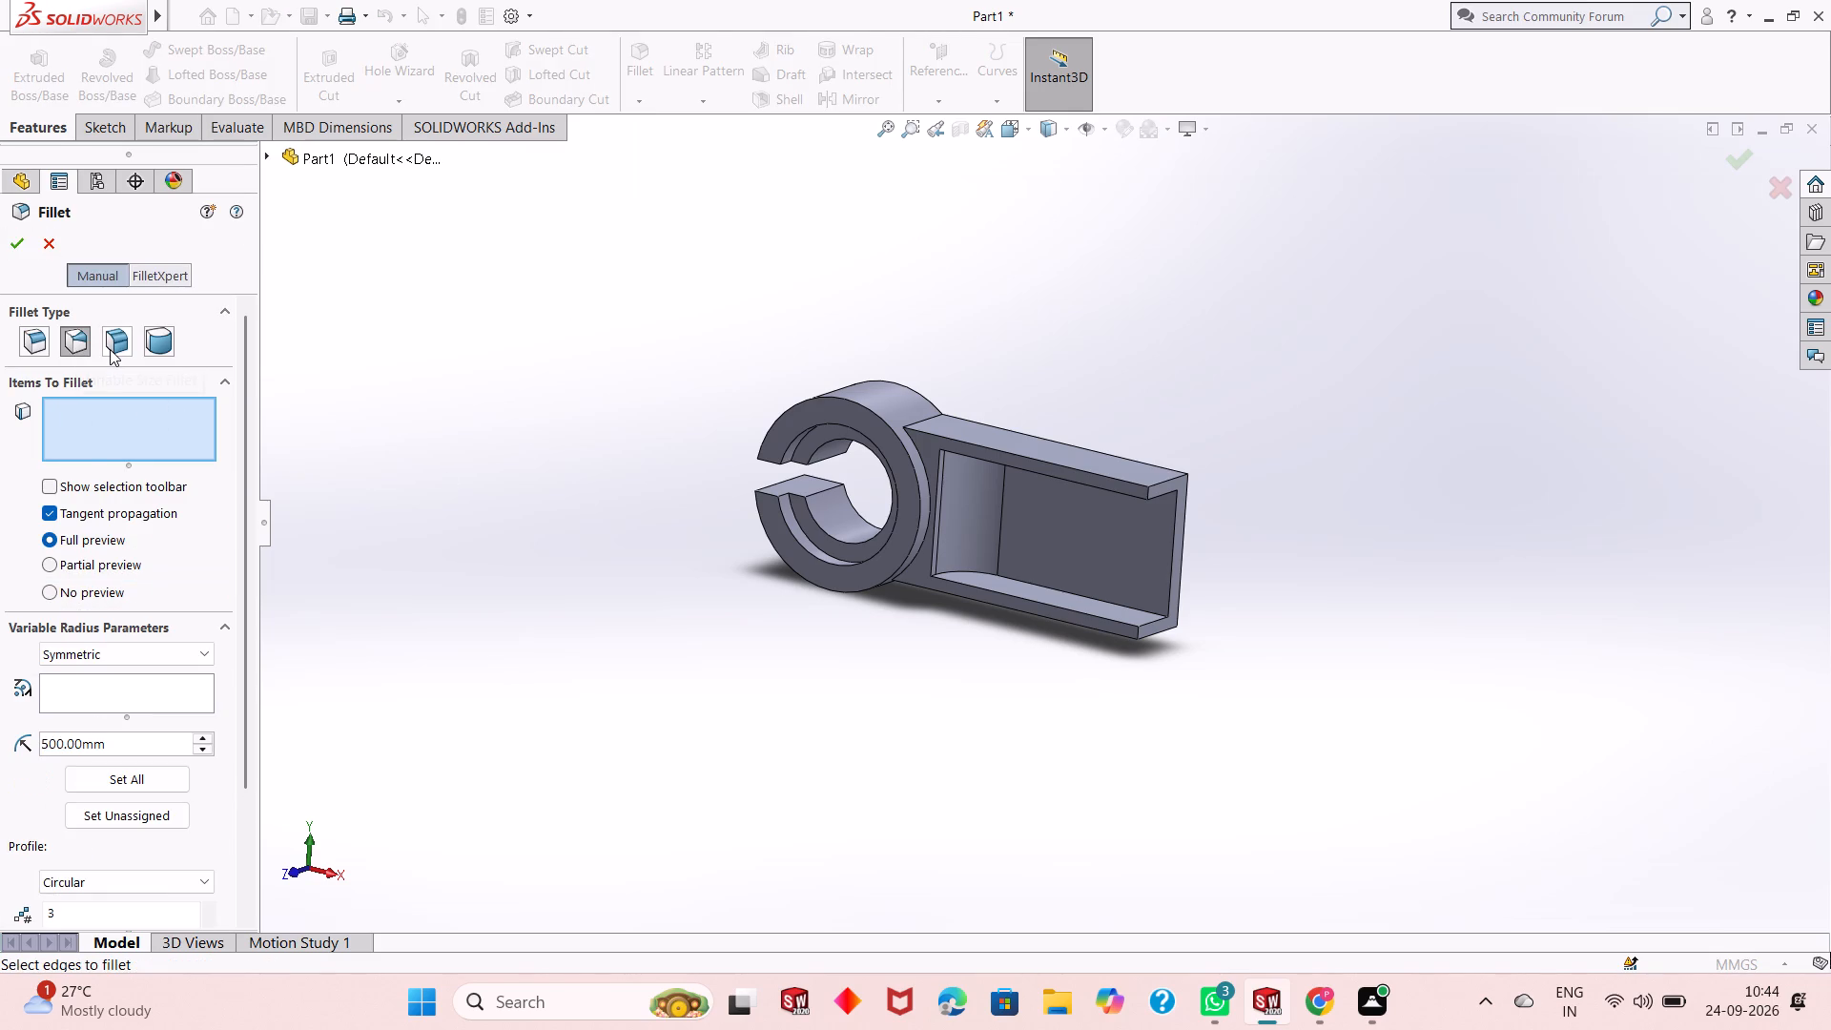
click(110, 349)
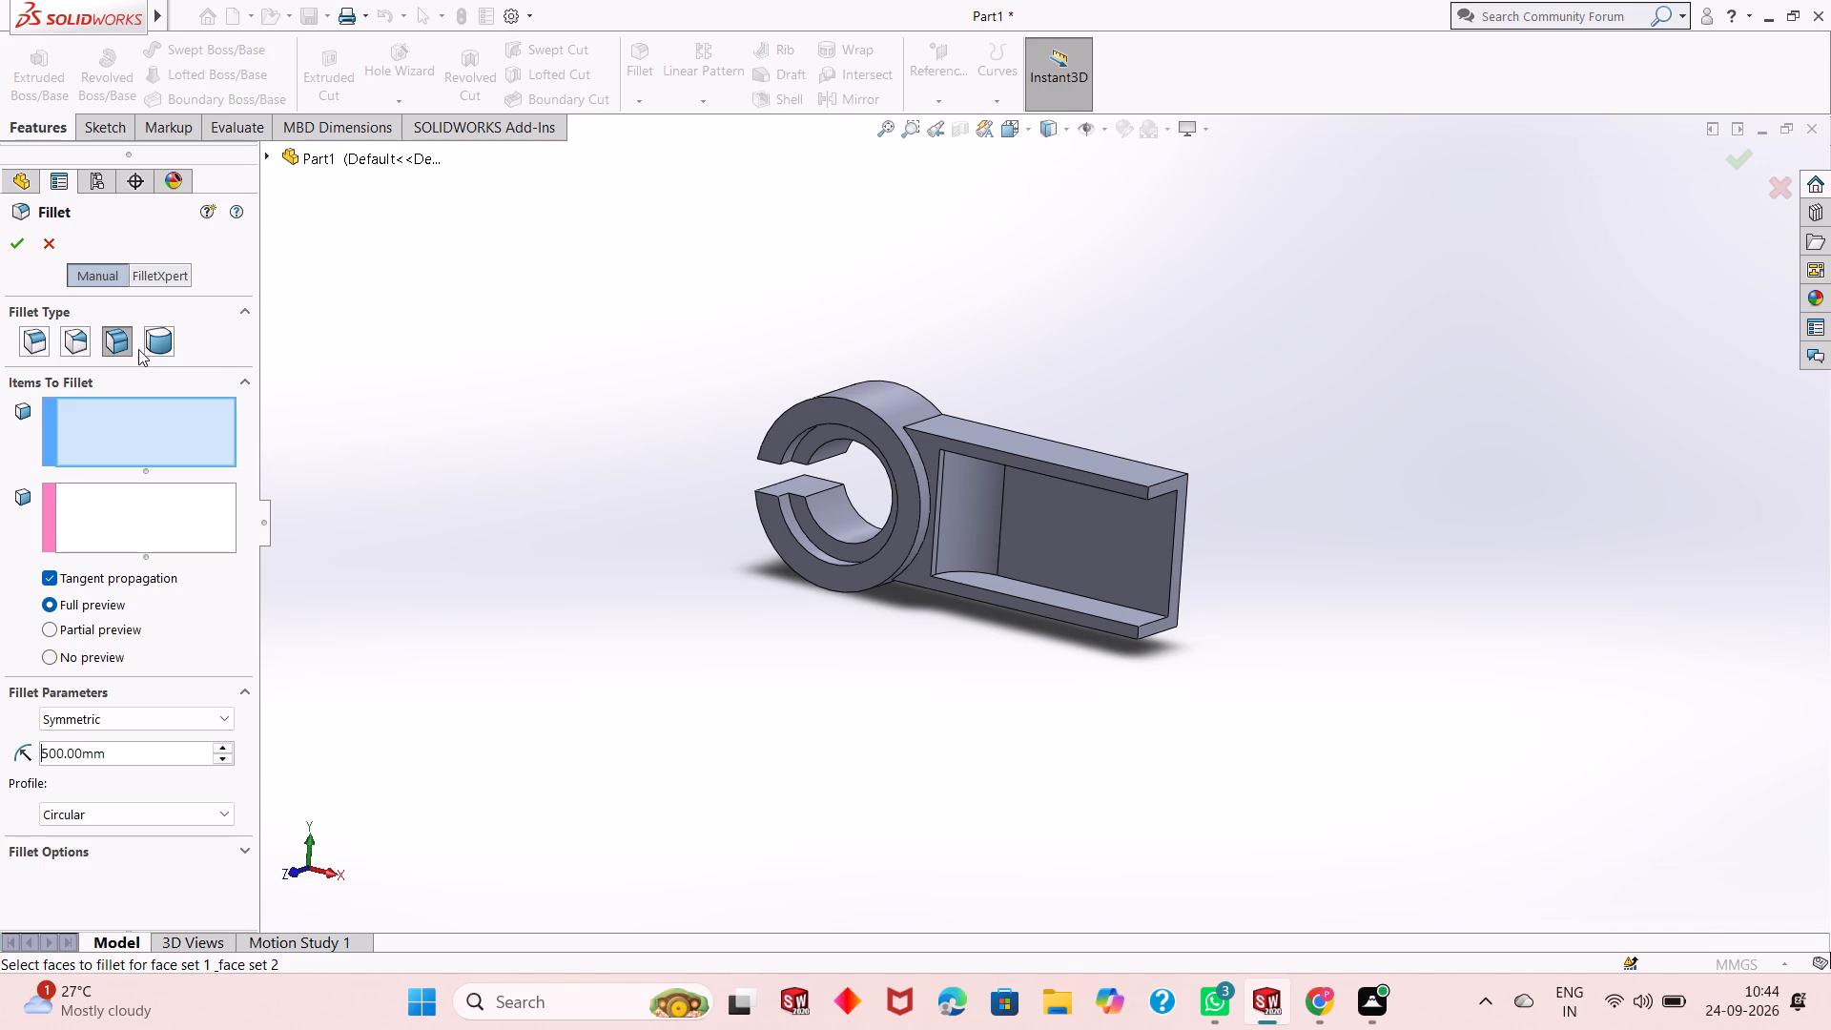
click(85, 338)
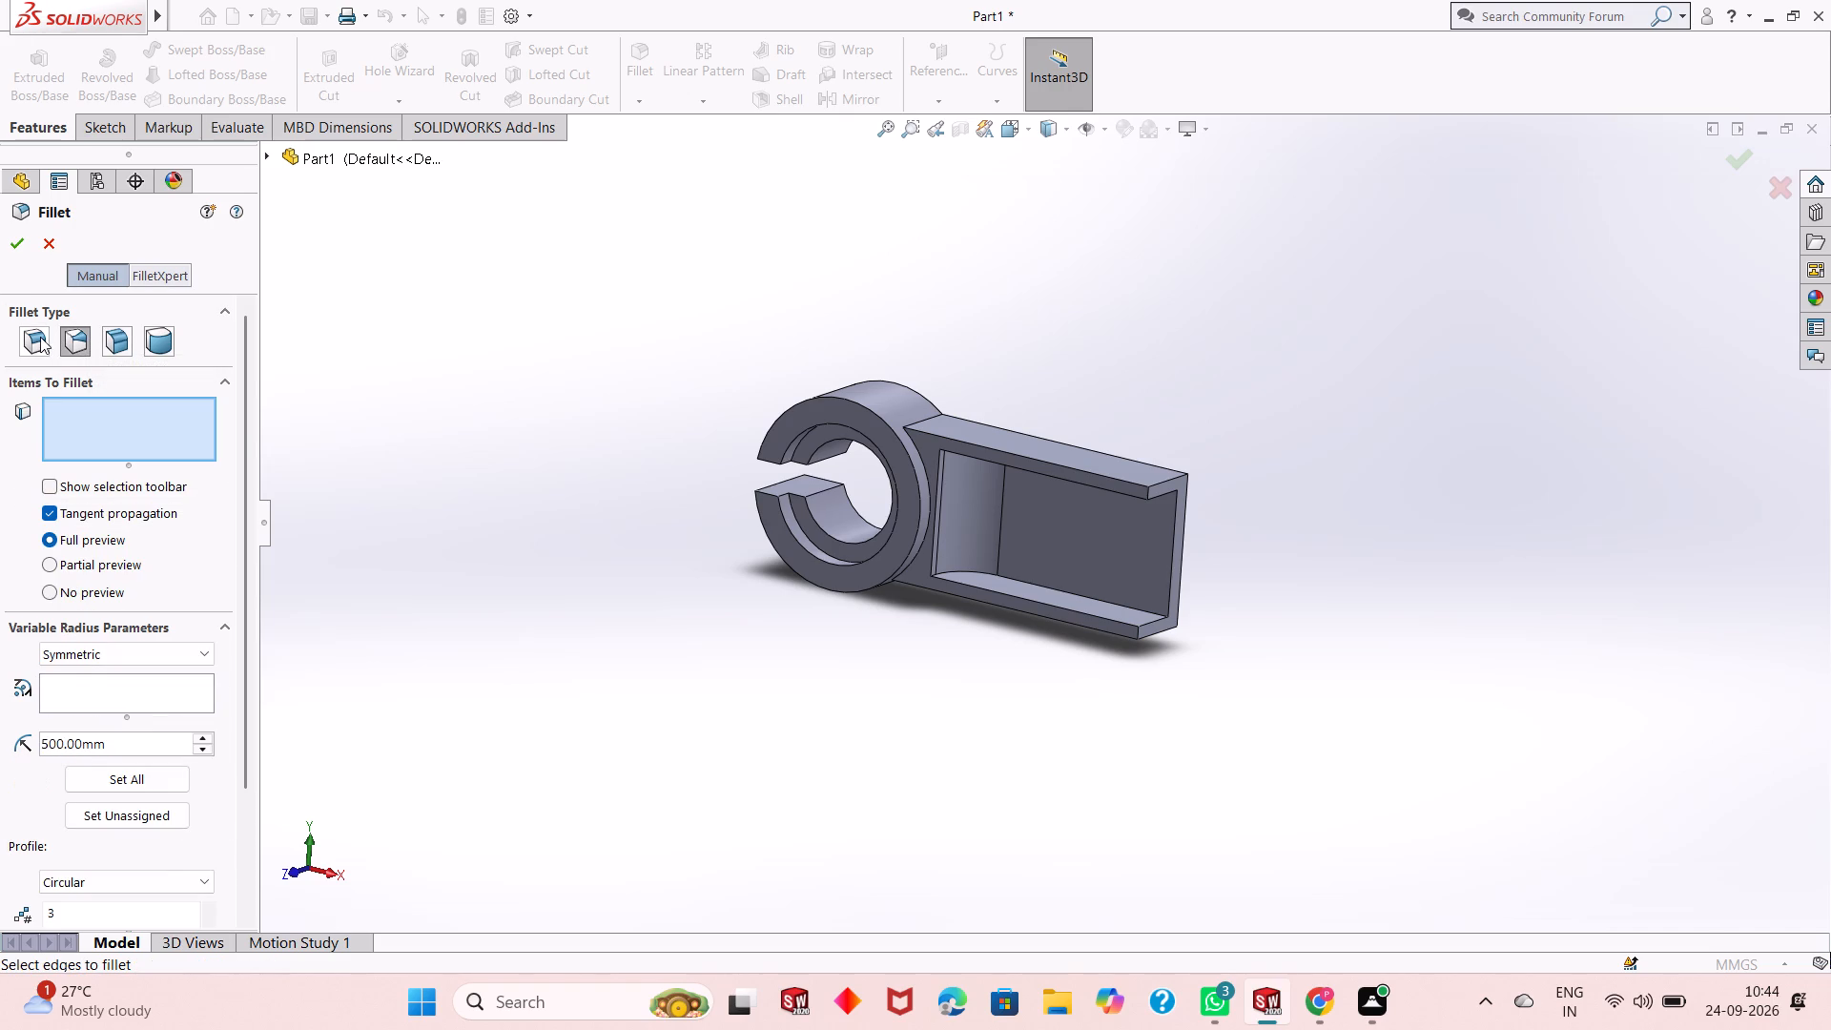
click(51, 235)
Examine the filleted inner end of the arm's pocket from several angles.
scroll(1092, 550, down, 2)
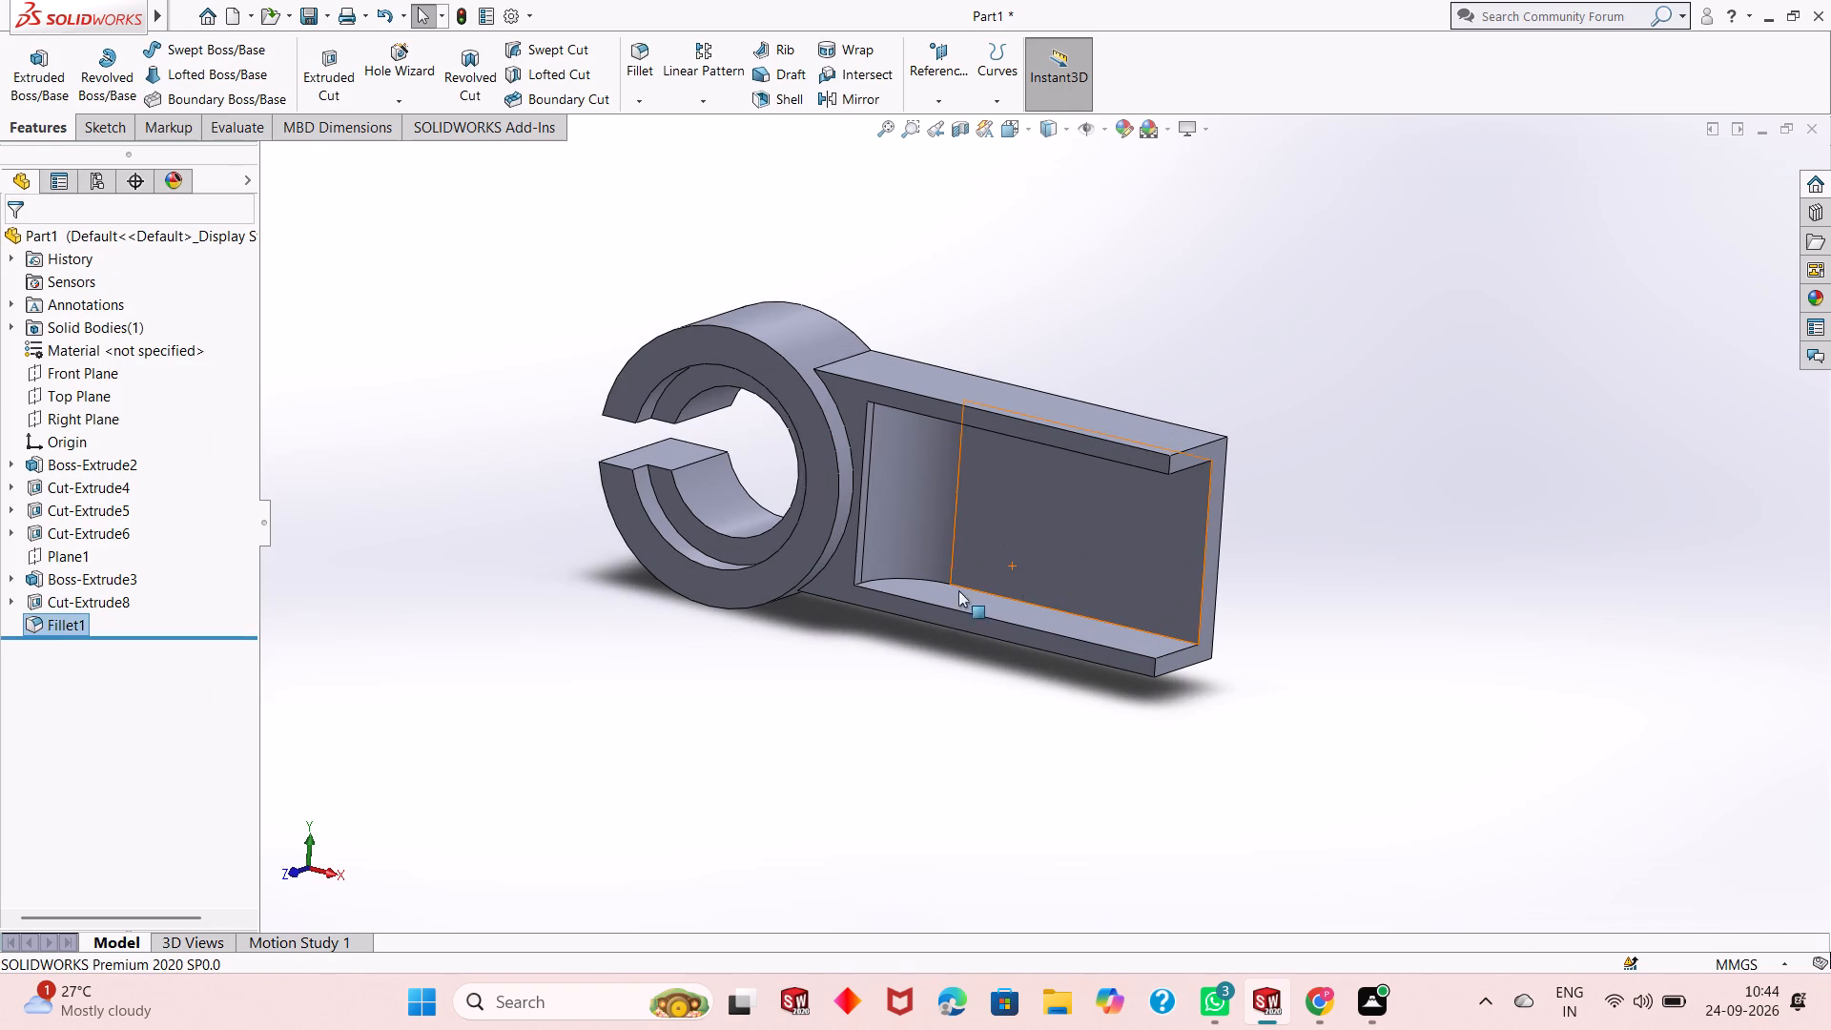
middle_drag(1080, 603, 1181, 529)
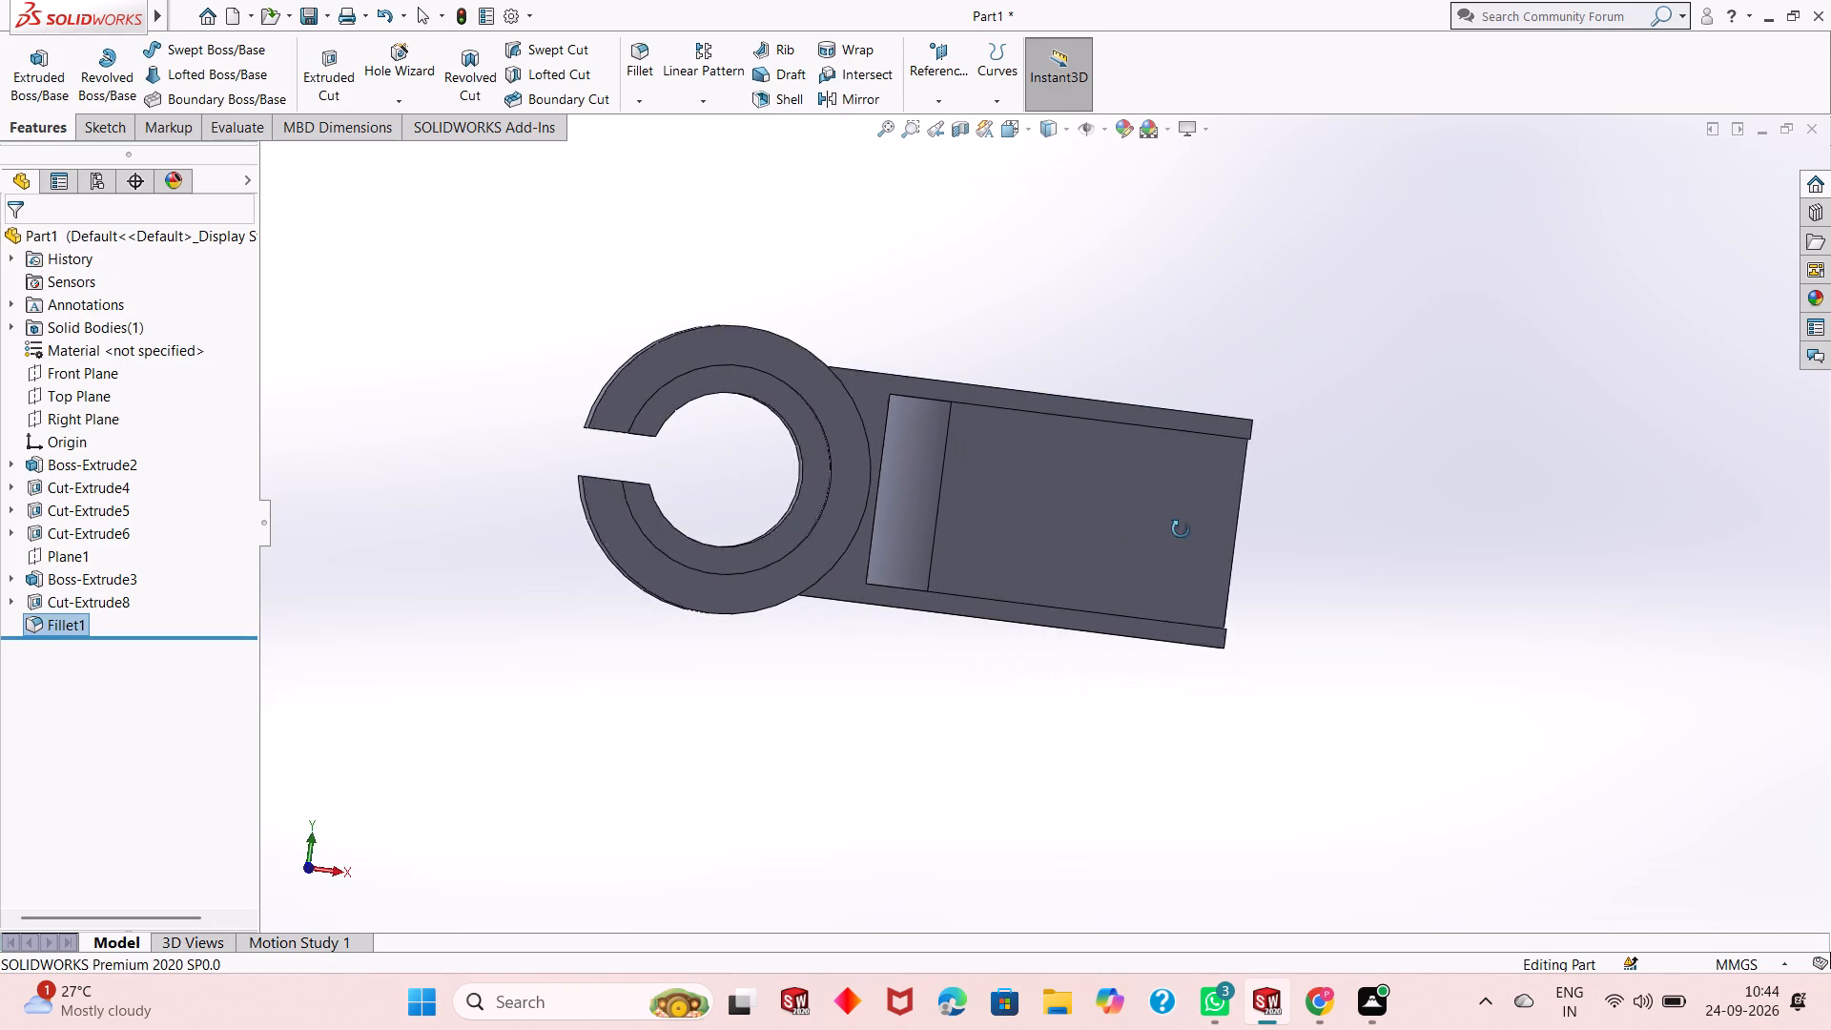
middle_drag(1181, 529, 1113, 612)
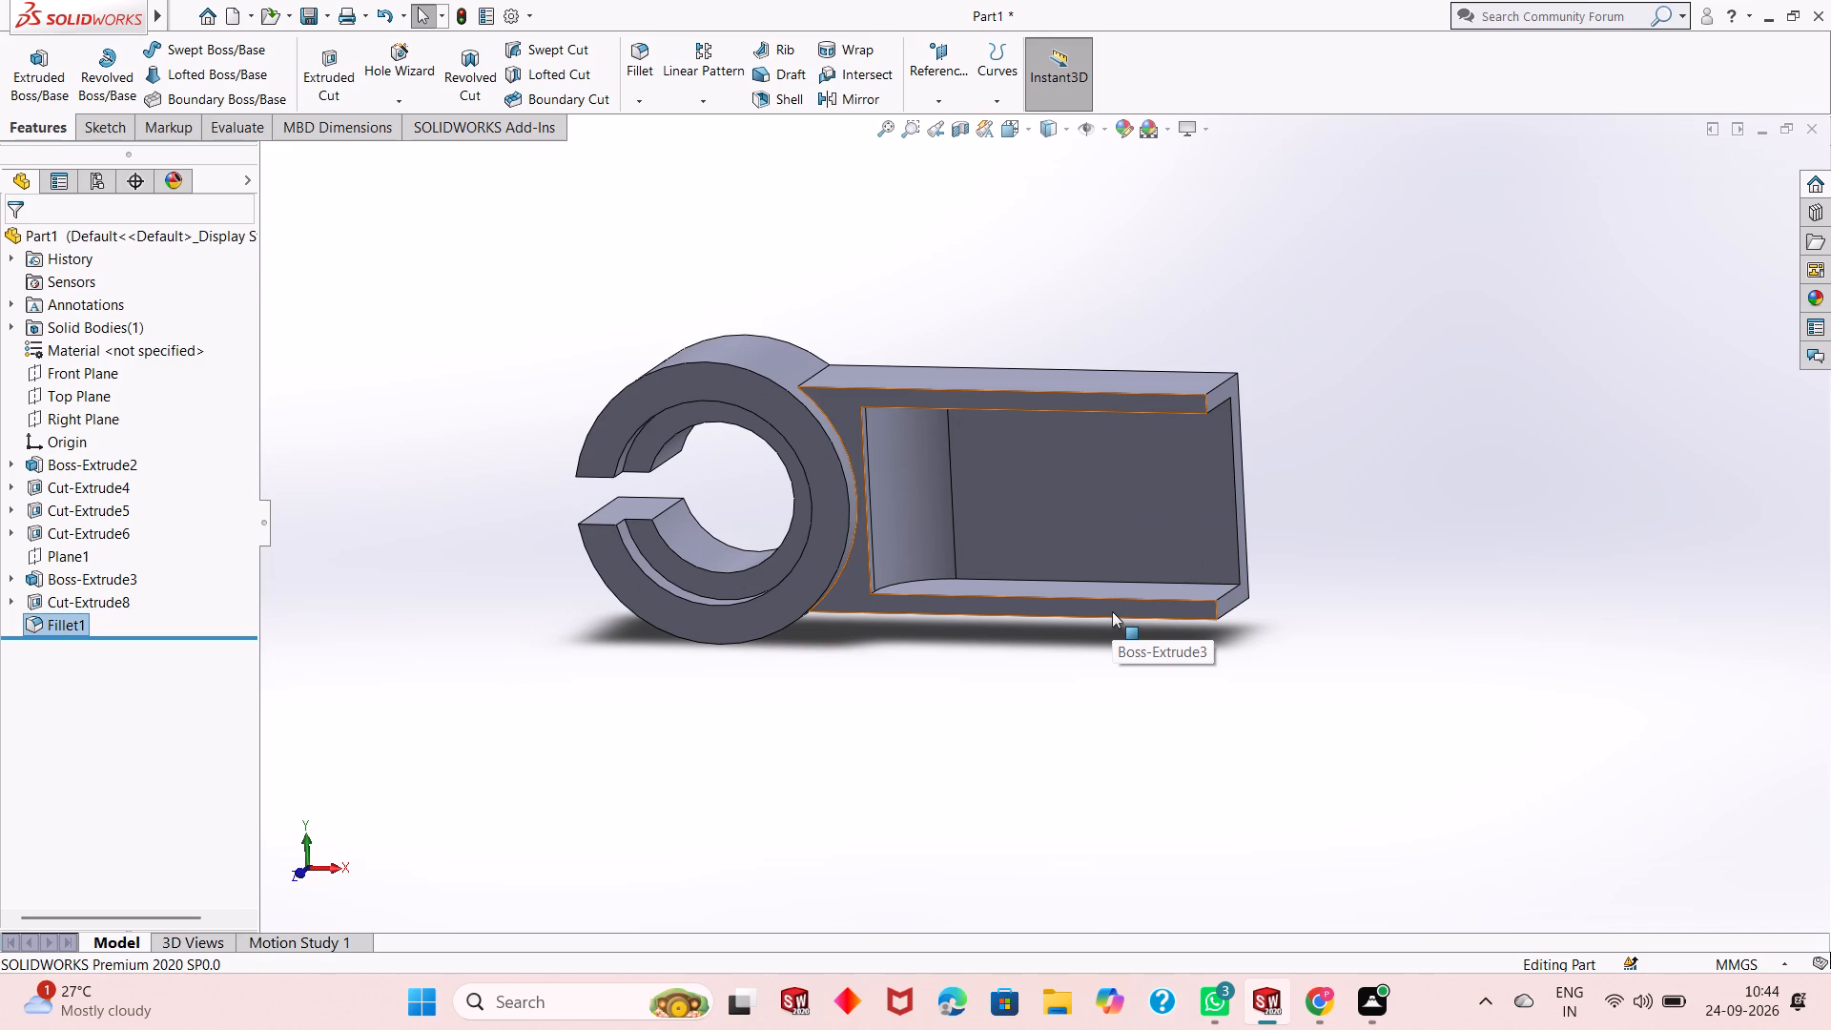
scroll(1112, 611, up, 2)
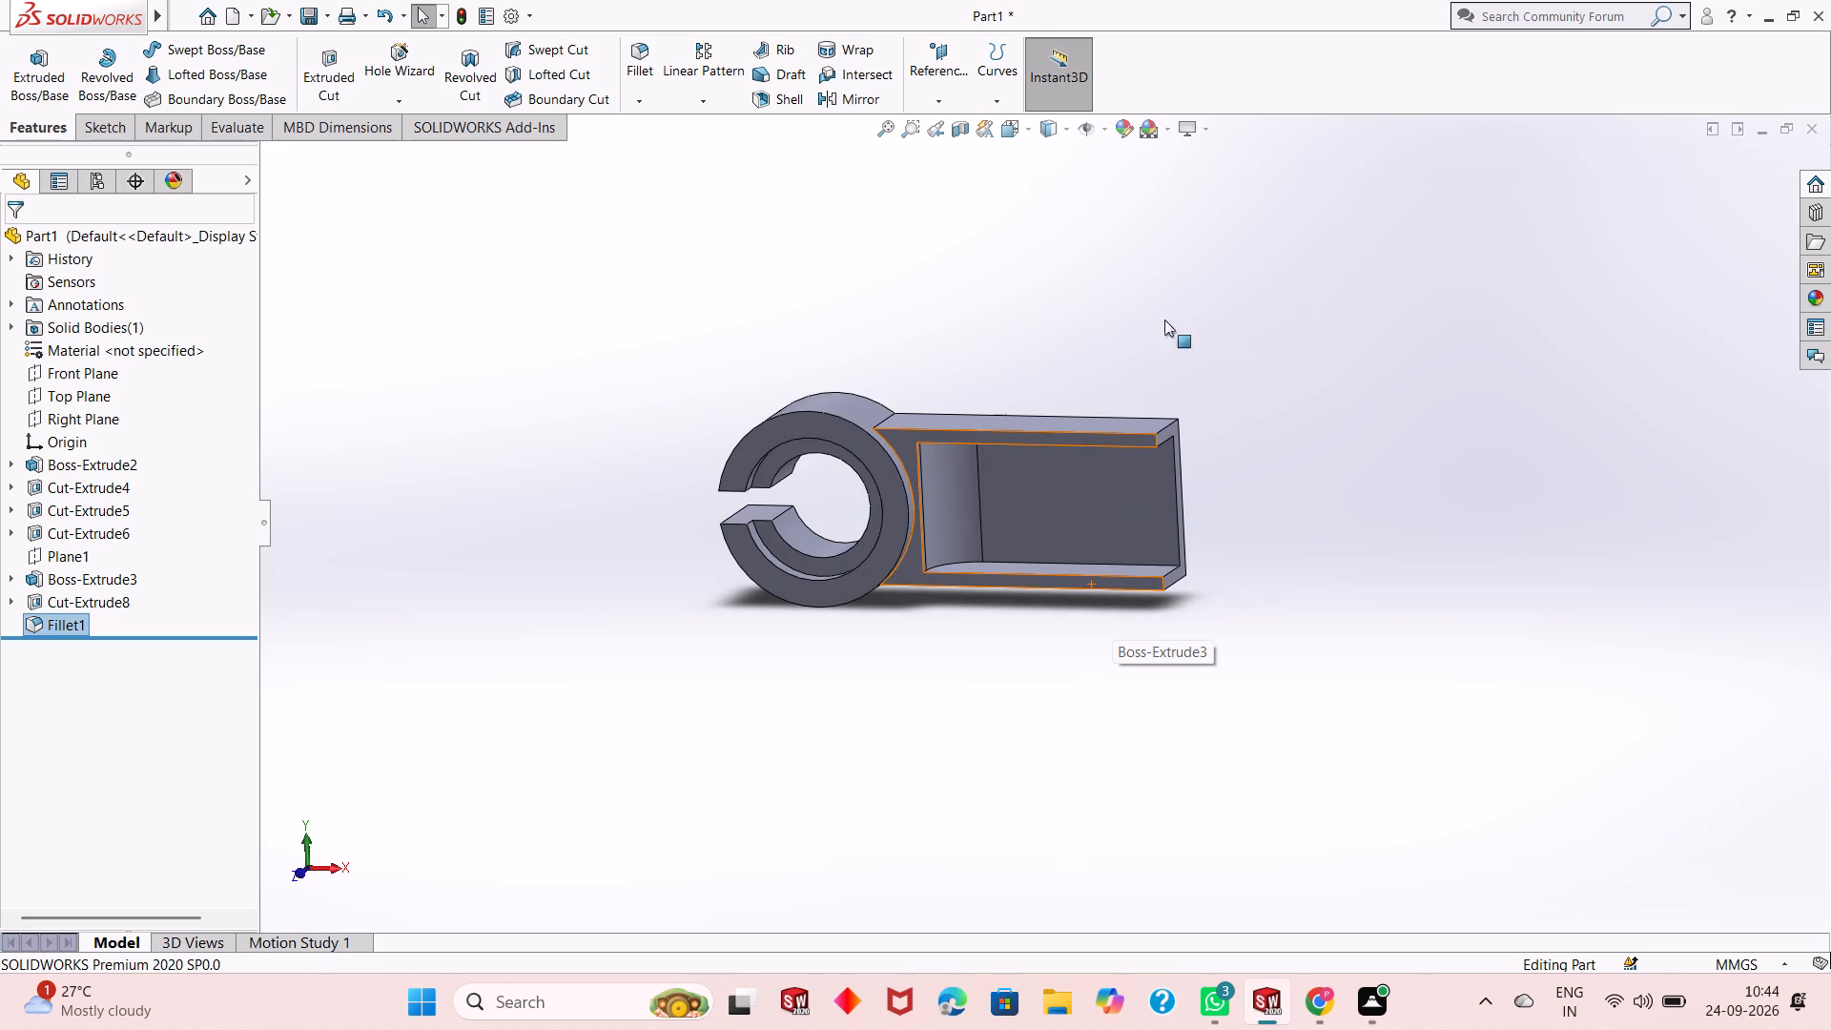
scroll(1030, 532, down, 5)
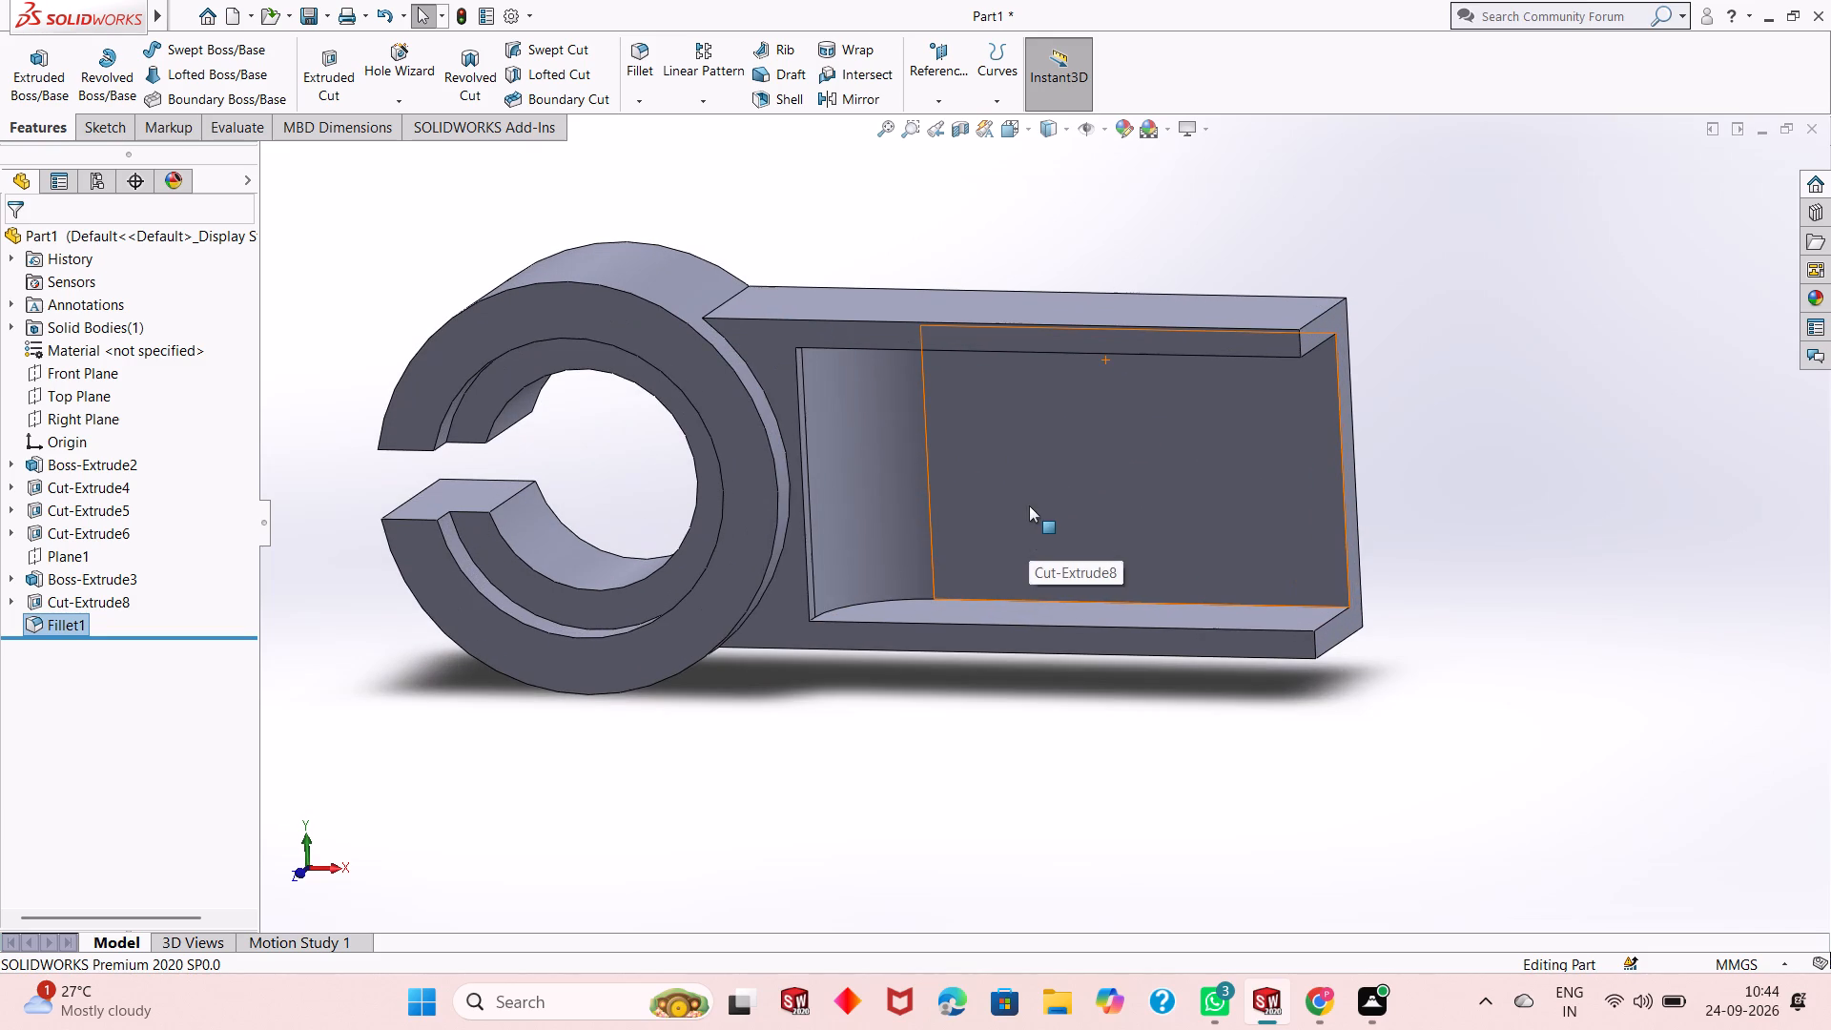
key(Escape)
middle_drag(1012, 504, 1022, 493)
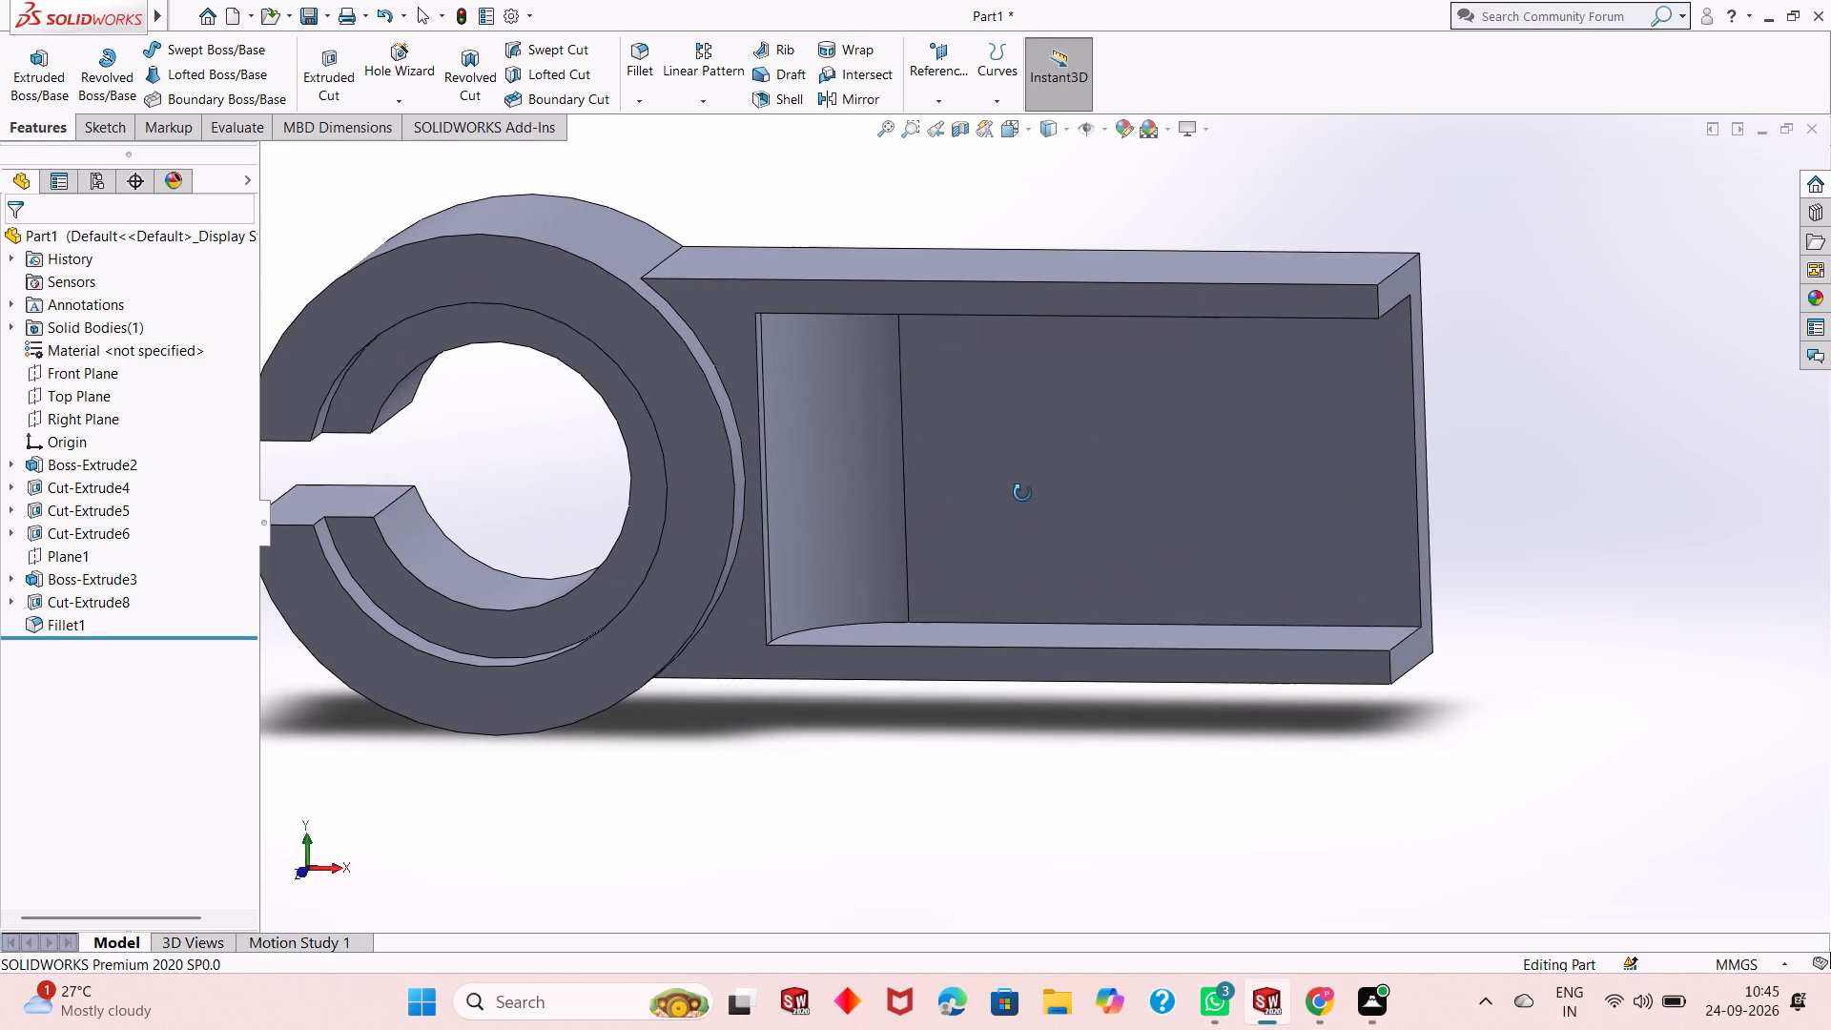
middle_drag(1022, 493, 1057, 485)
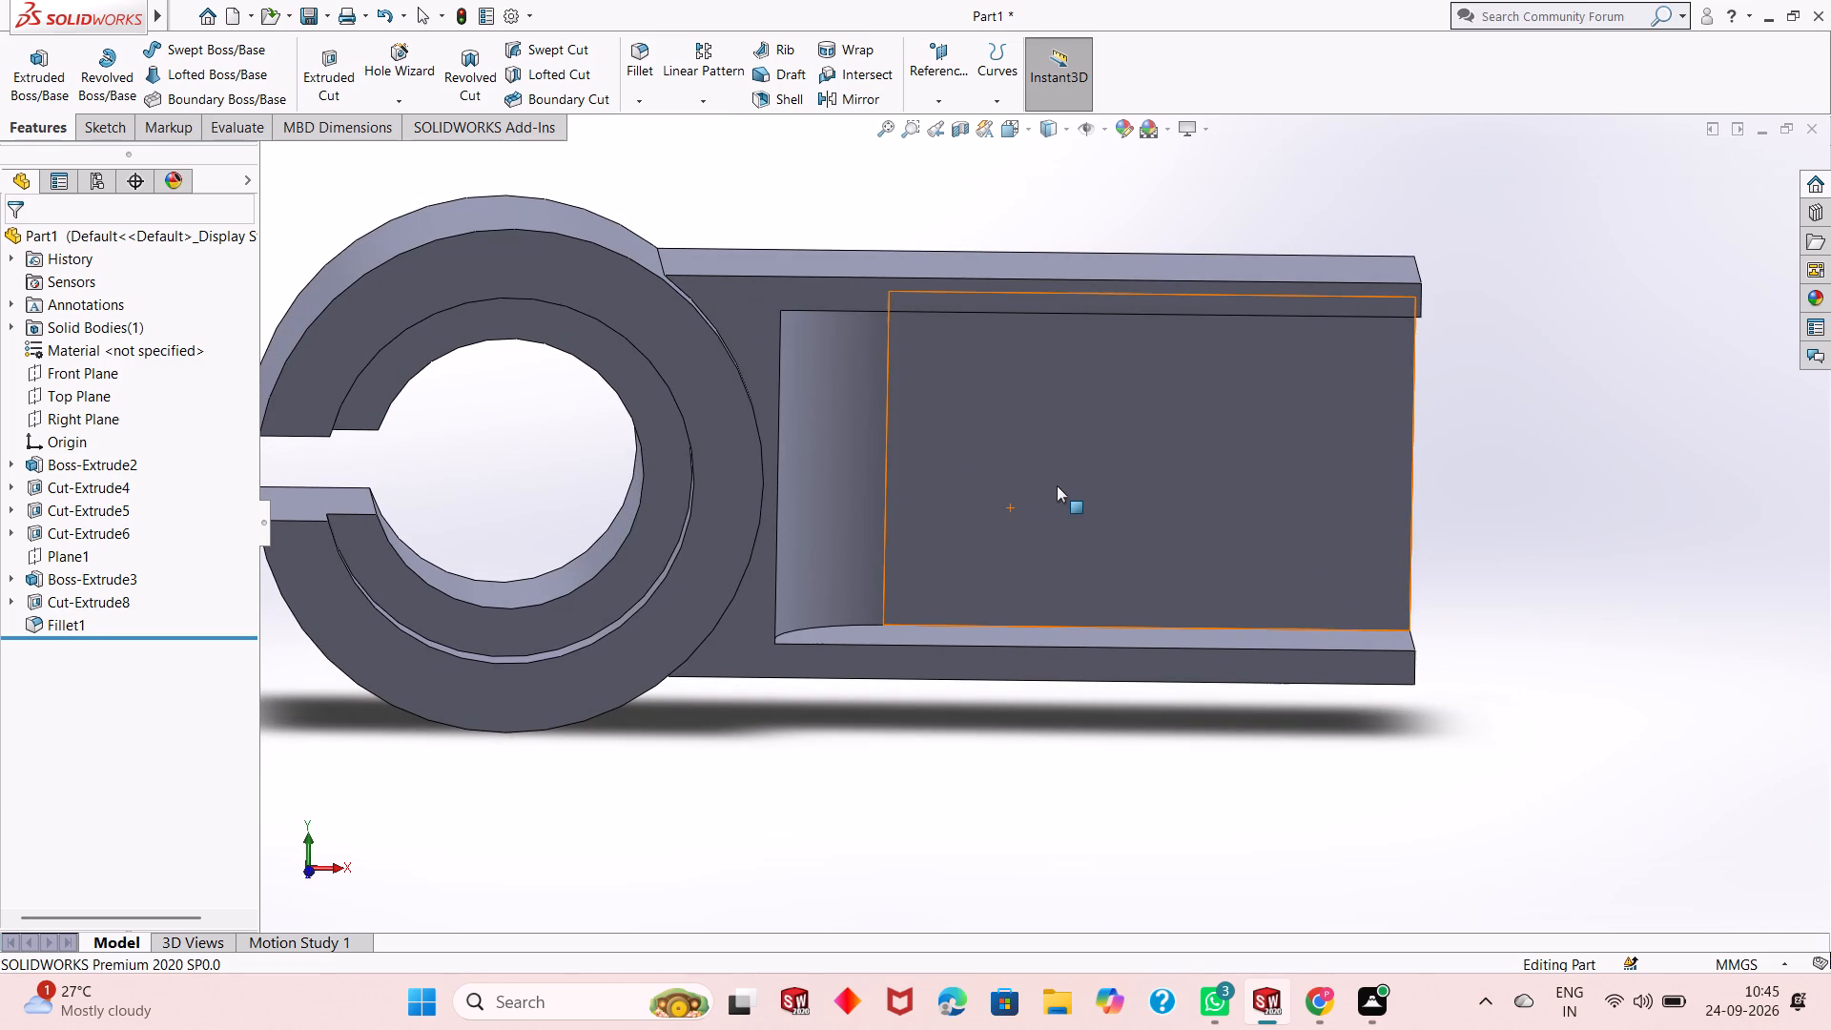
middle_drag(1057, 485, 998, 482)
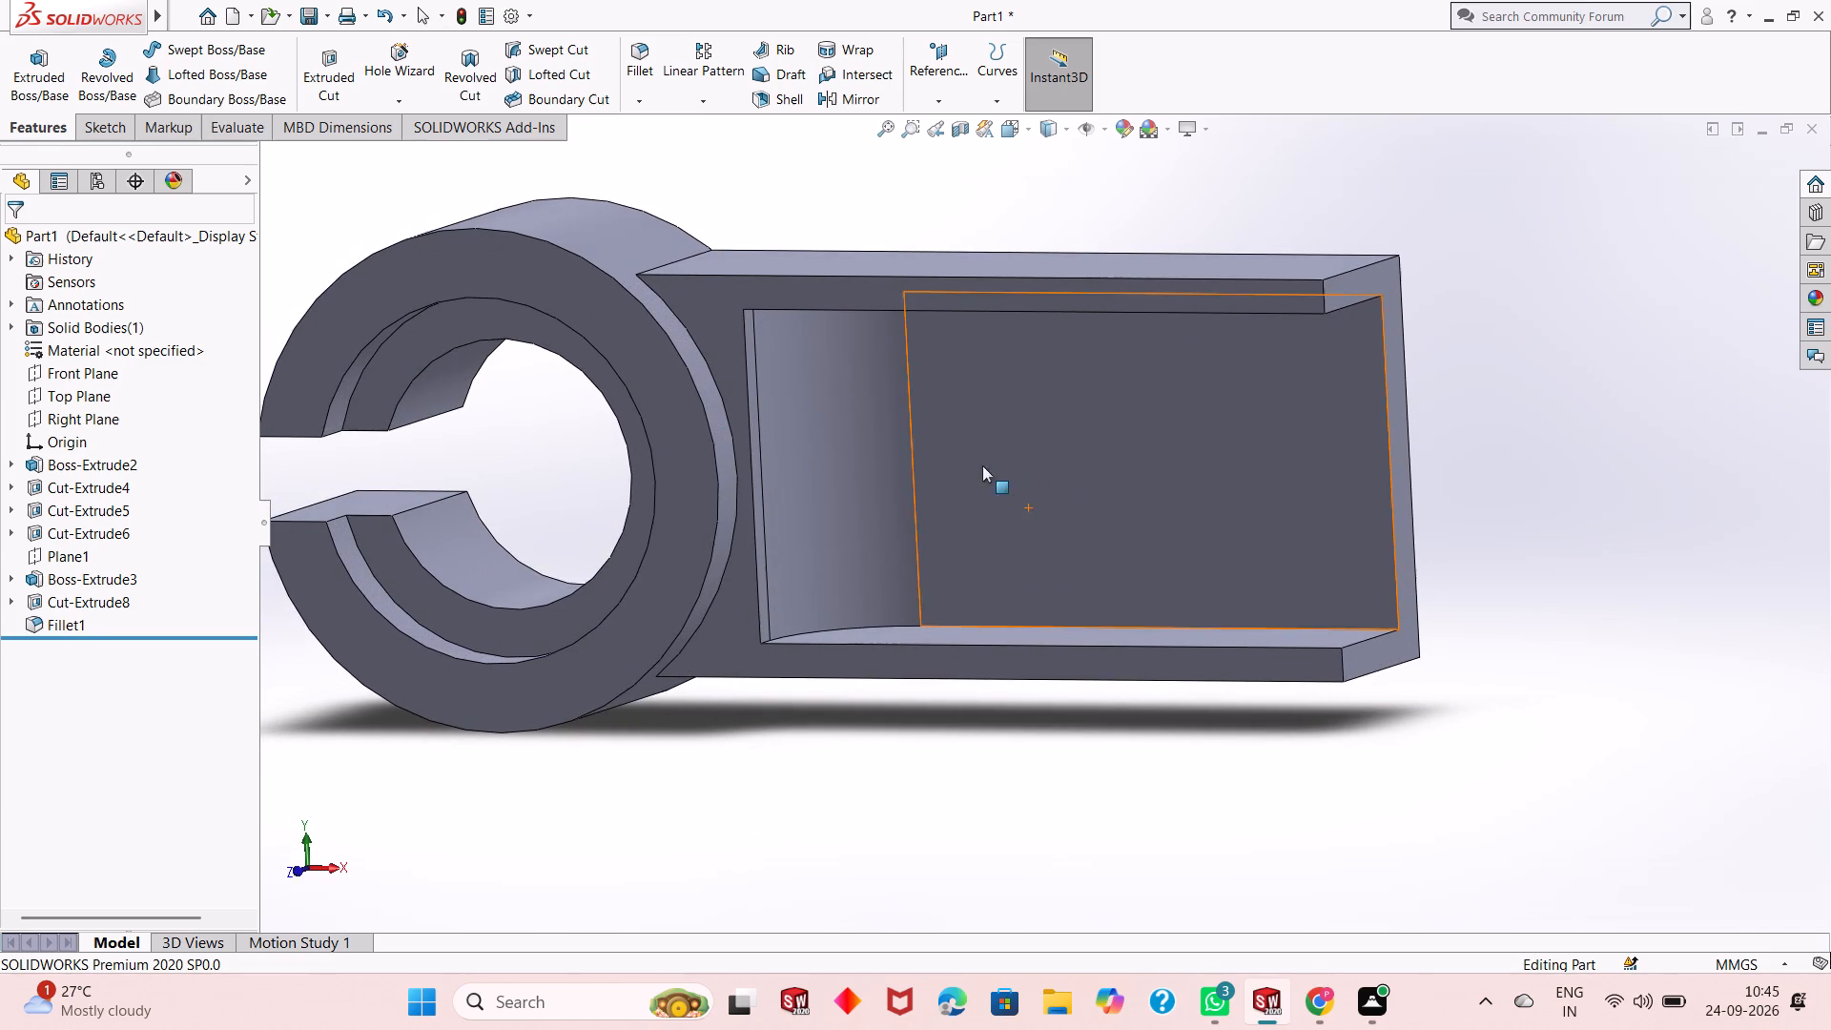
Set the radius of the face fillet at the pocket's inner end to 600 mm.
click(73, 622)
click(87, 572)
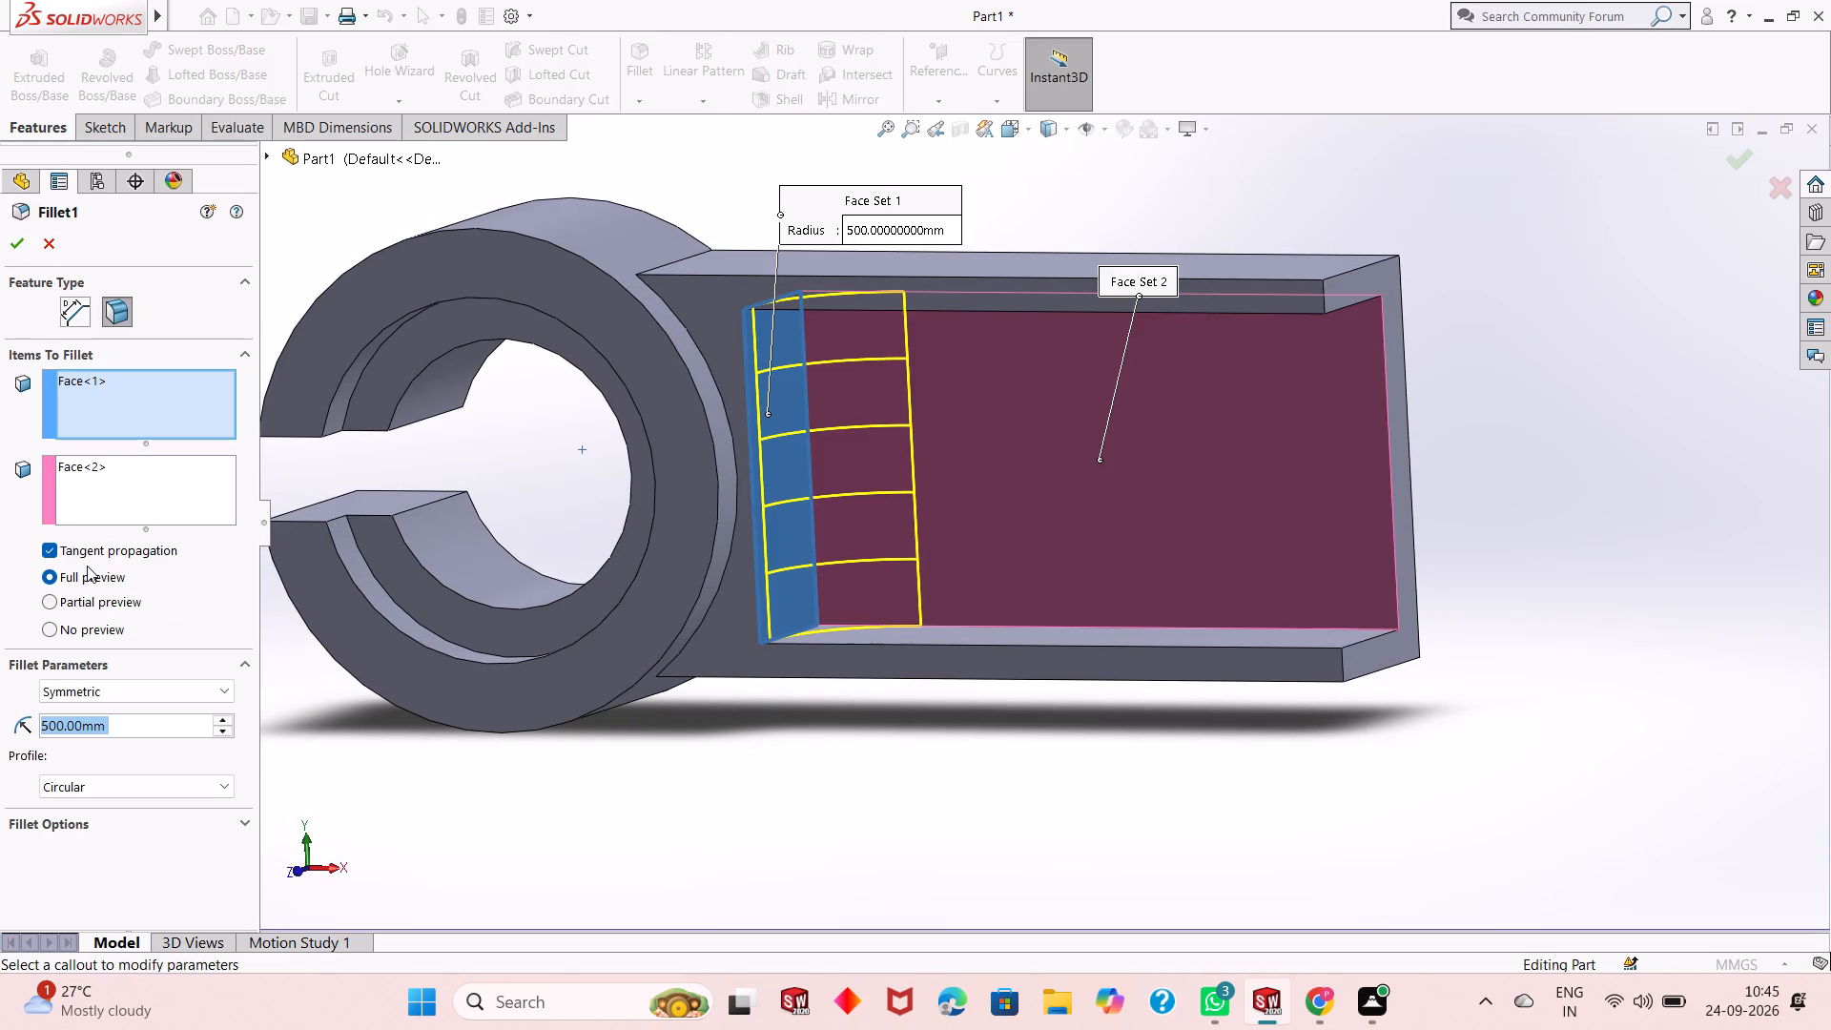
text(600)
key(Return)
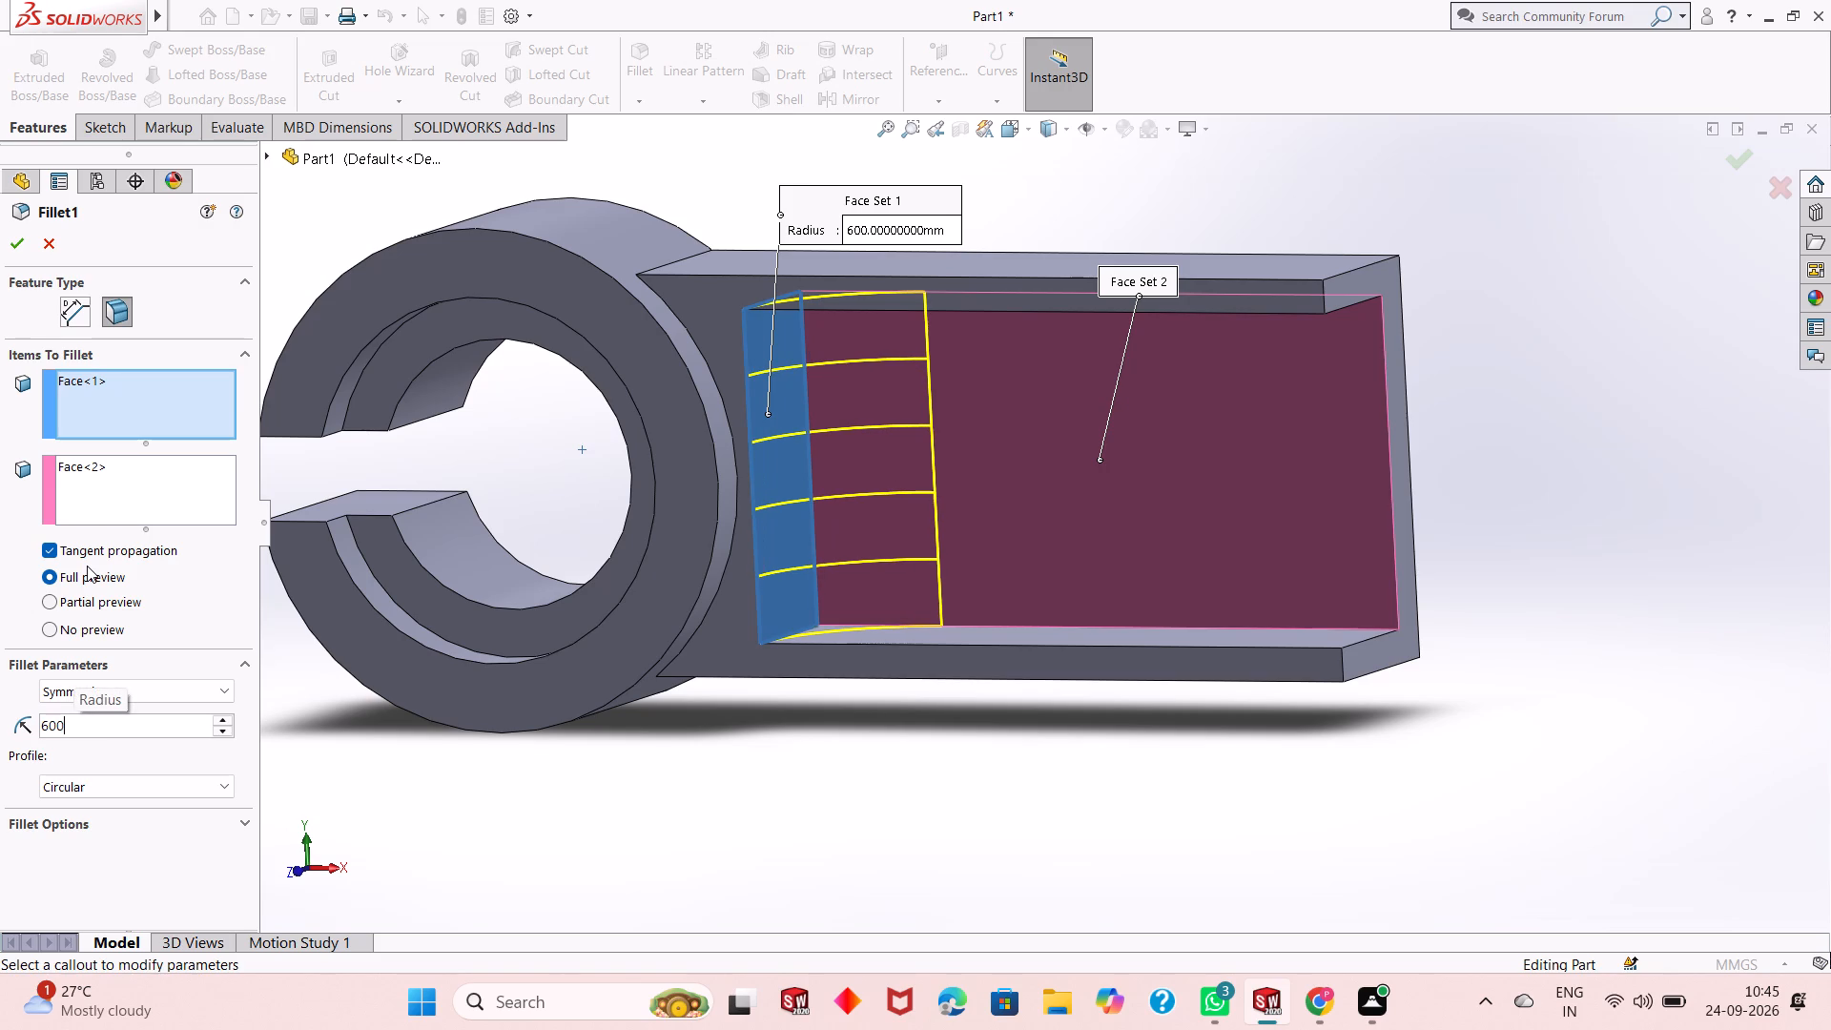
click(17, 248)
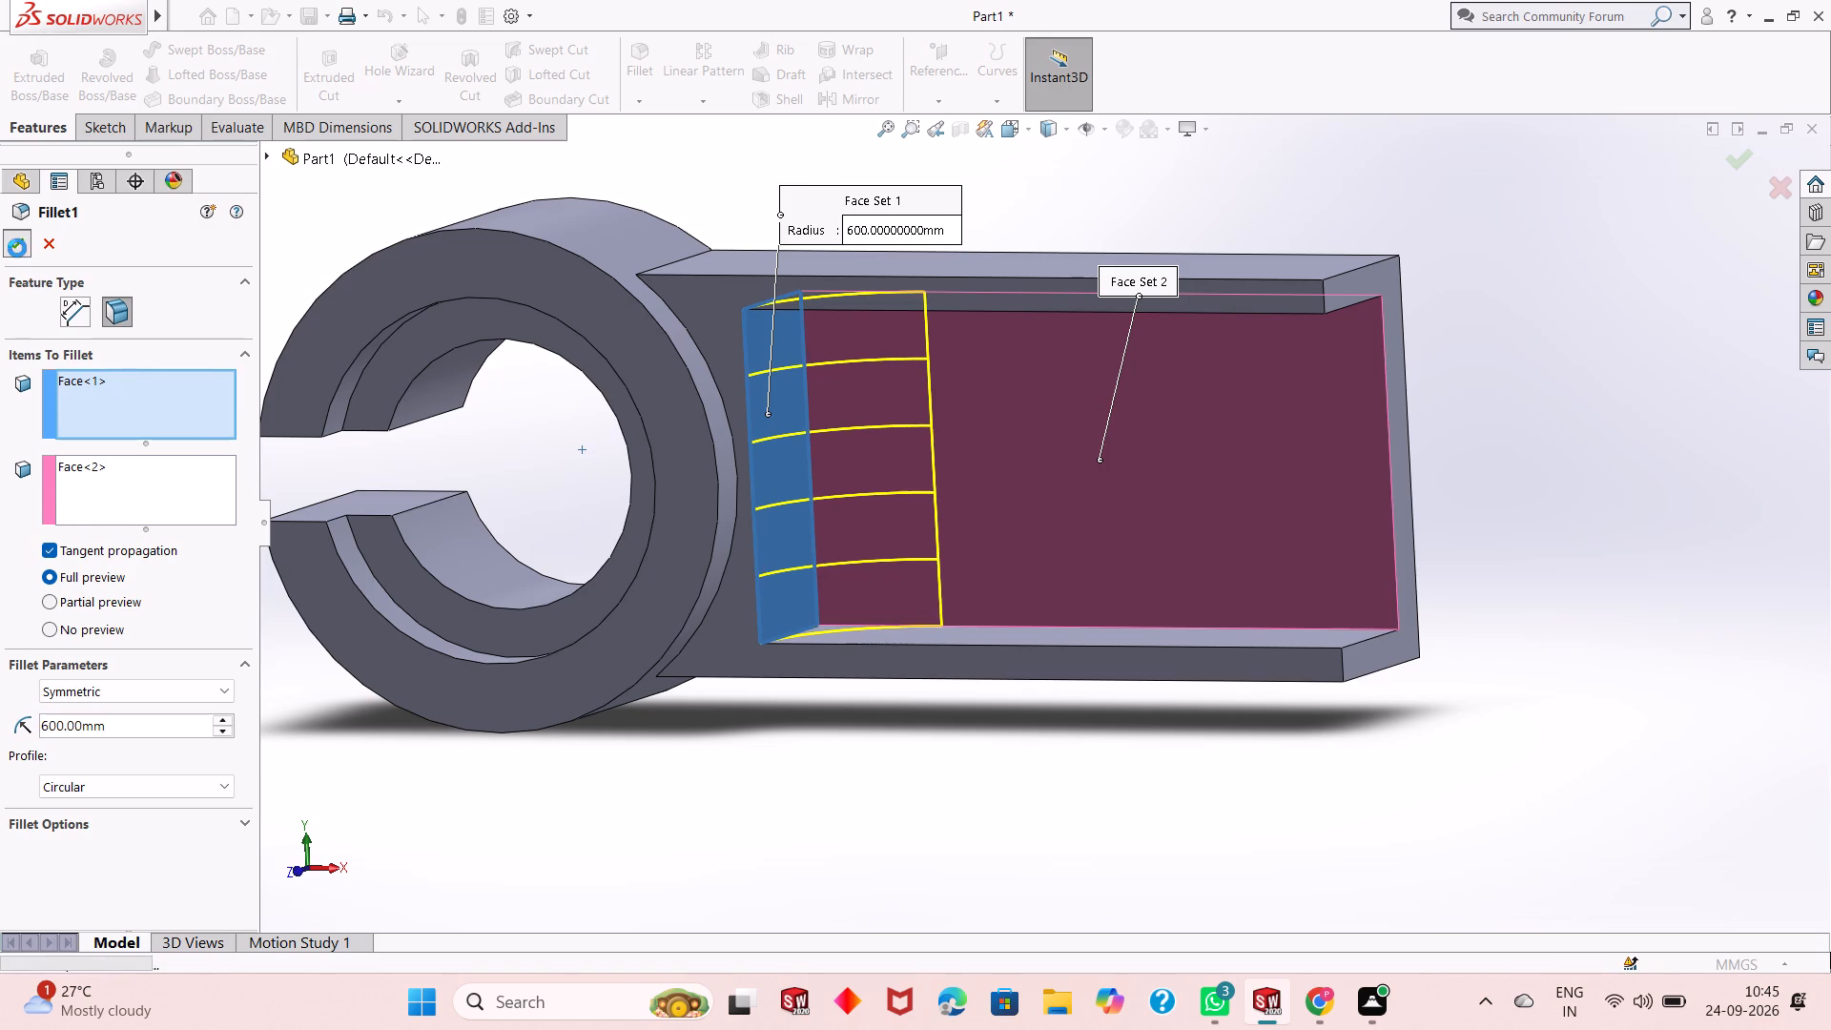
Examine the enlarged fillet and the pocket's inner end from several angles and distances.
scroll(942, 604, up, 1)
scroll(930, 446, down, 1)
middle_drag(942, 503, 953, 508)
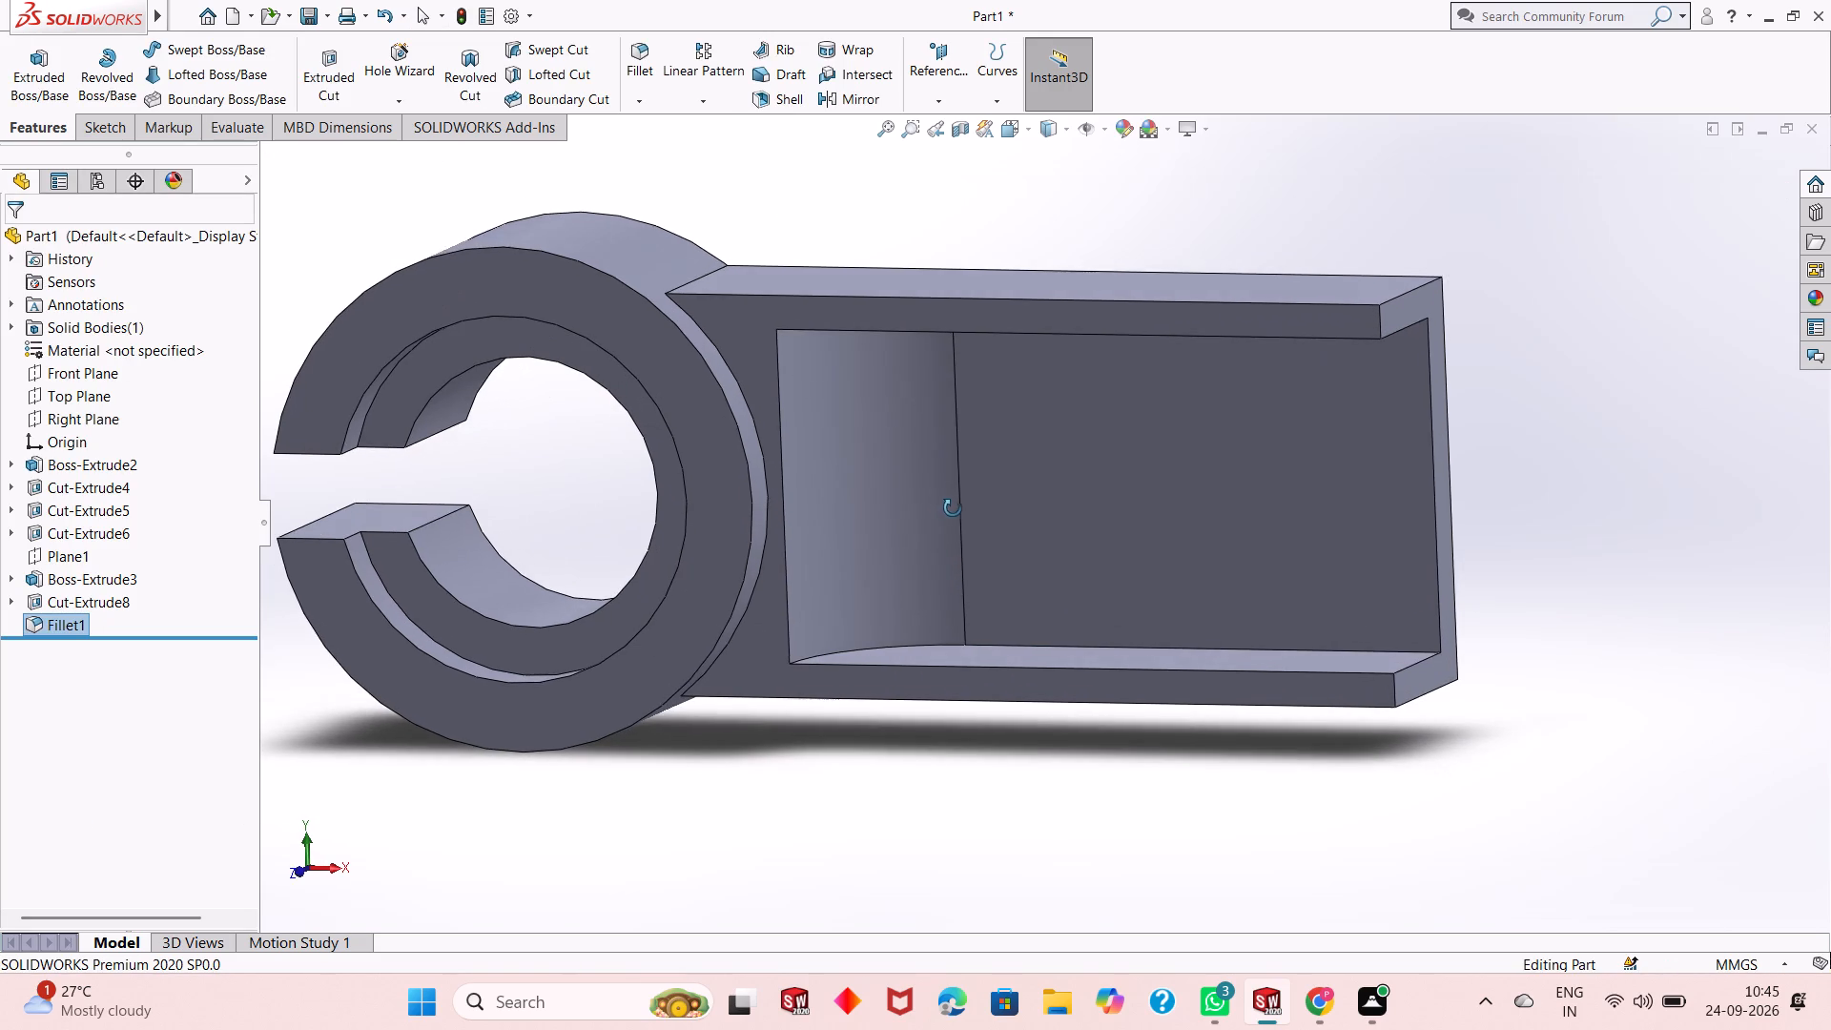
middle_drag(953, 508, 998, 491)
scroll(998, 491, up, 3)
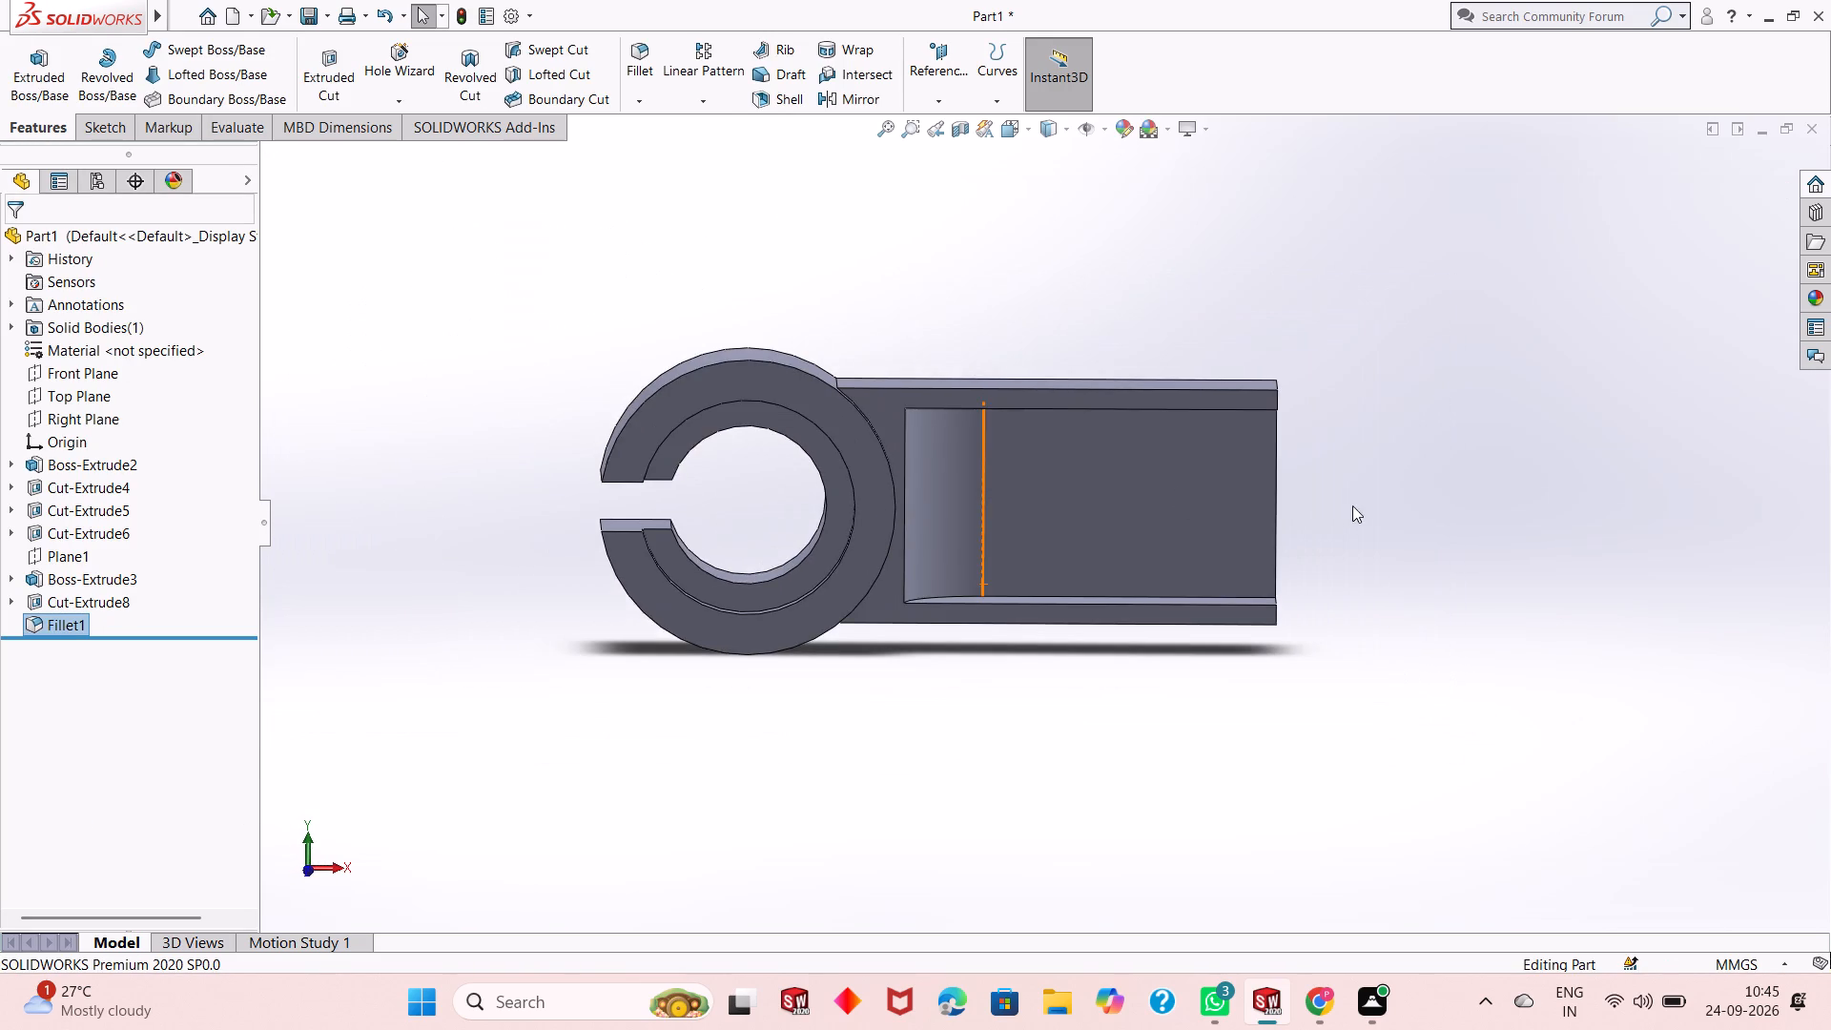
scroll(1357, 501, down, 2)
middle_drag(1006, 498, 961, 518)
scroll(959, 521, up, 2)
scroll(956, 299, down, 2)
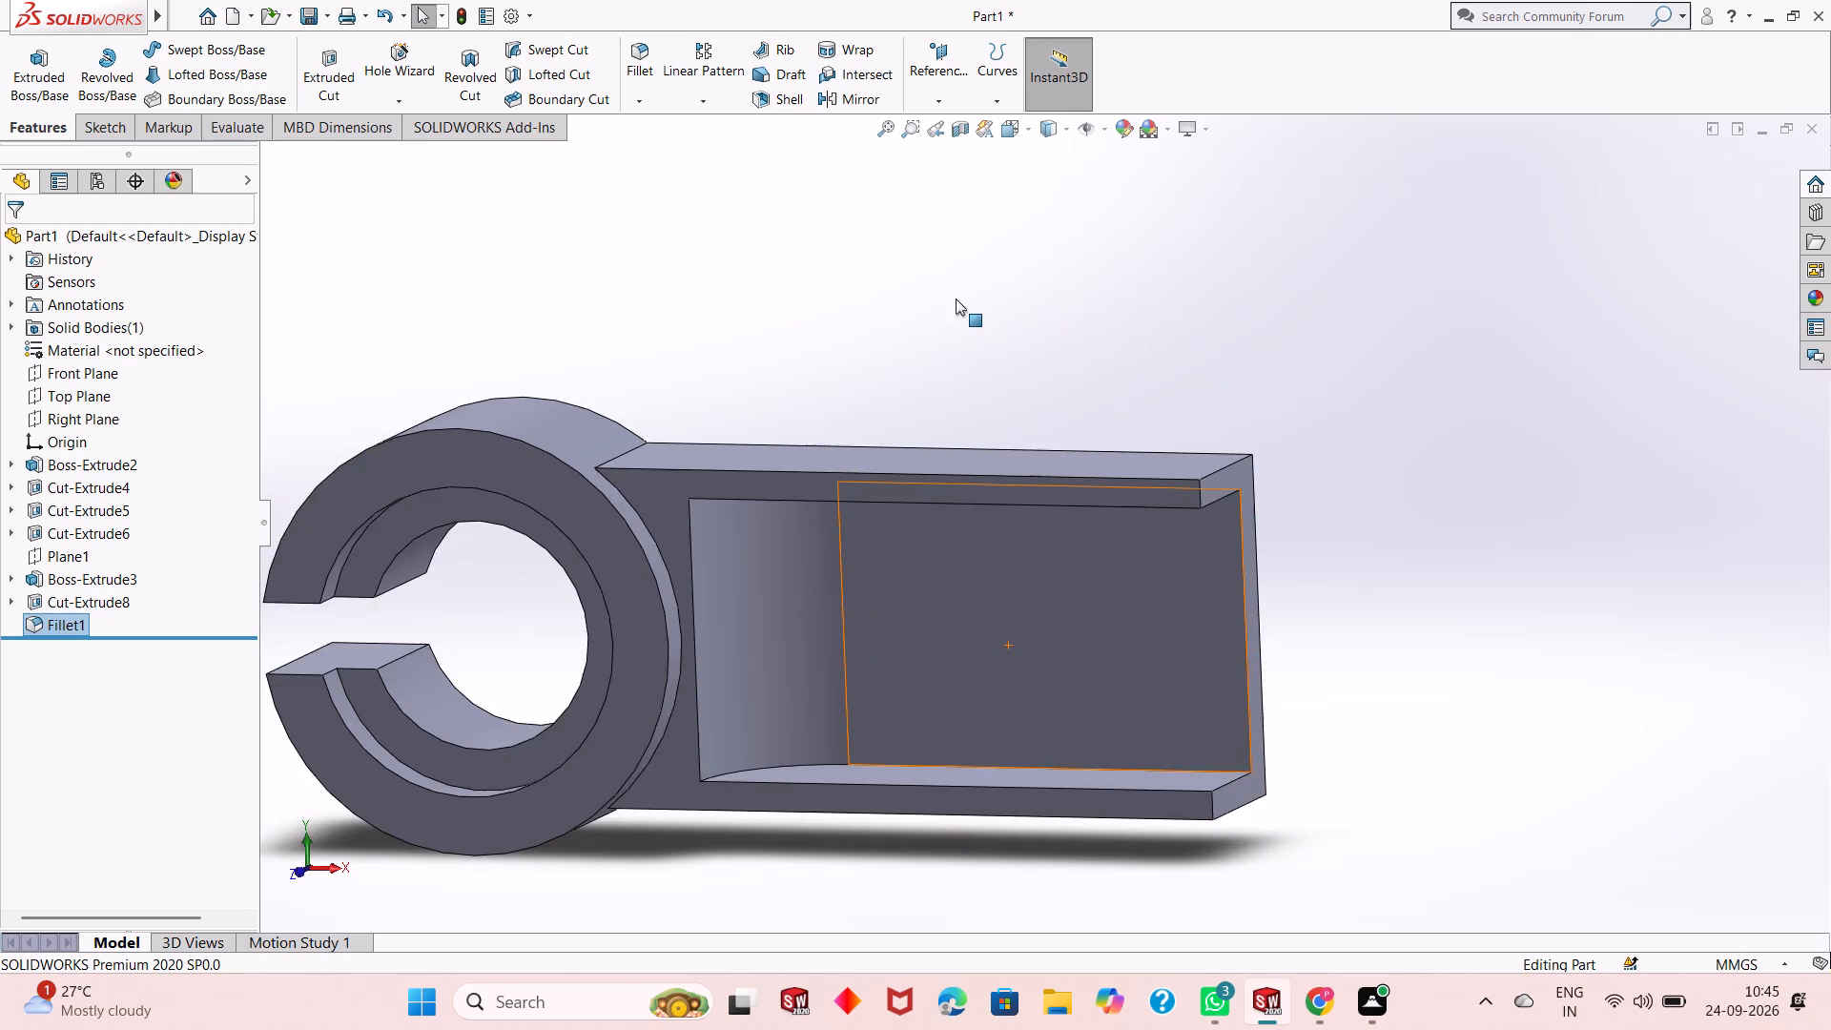
scroll(978, 365, up, 1)
click(978, 365)
scroll(1022, 734, down, 1)
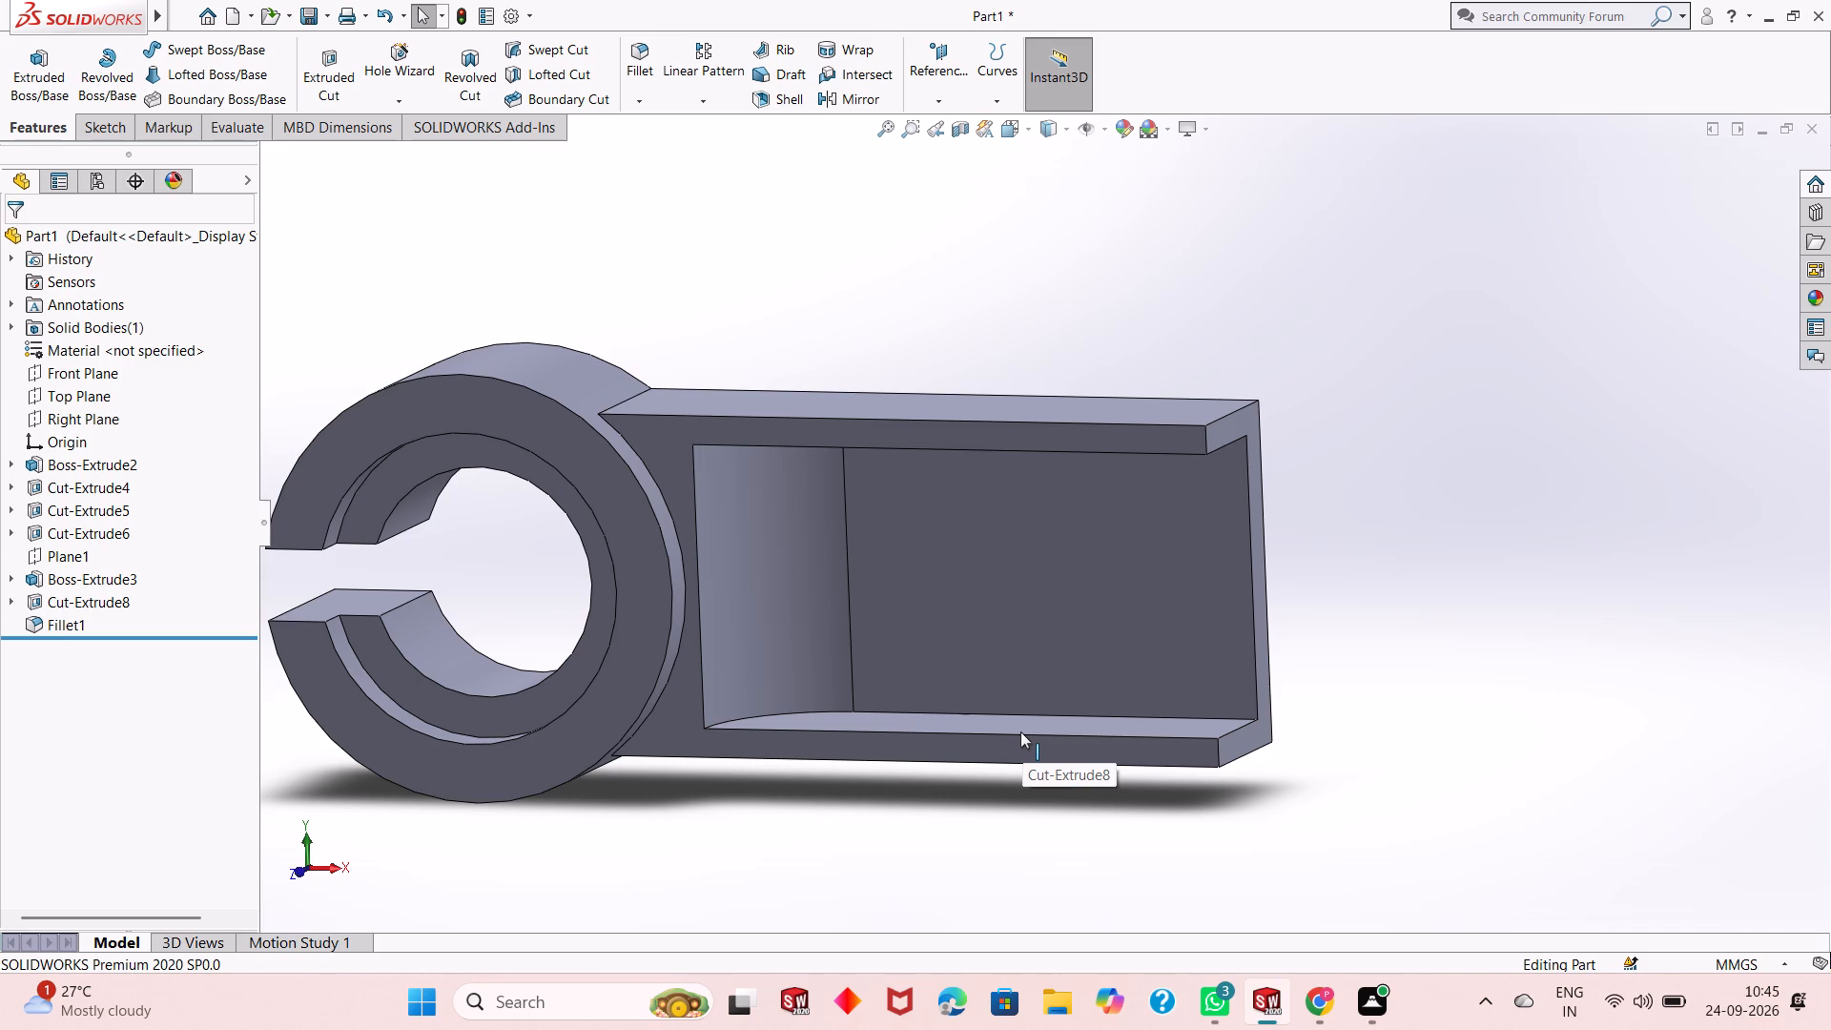
scroll(980, 692, up, 2)
middle_drag(1002, 647, 942, 669)
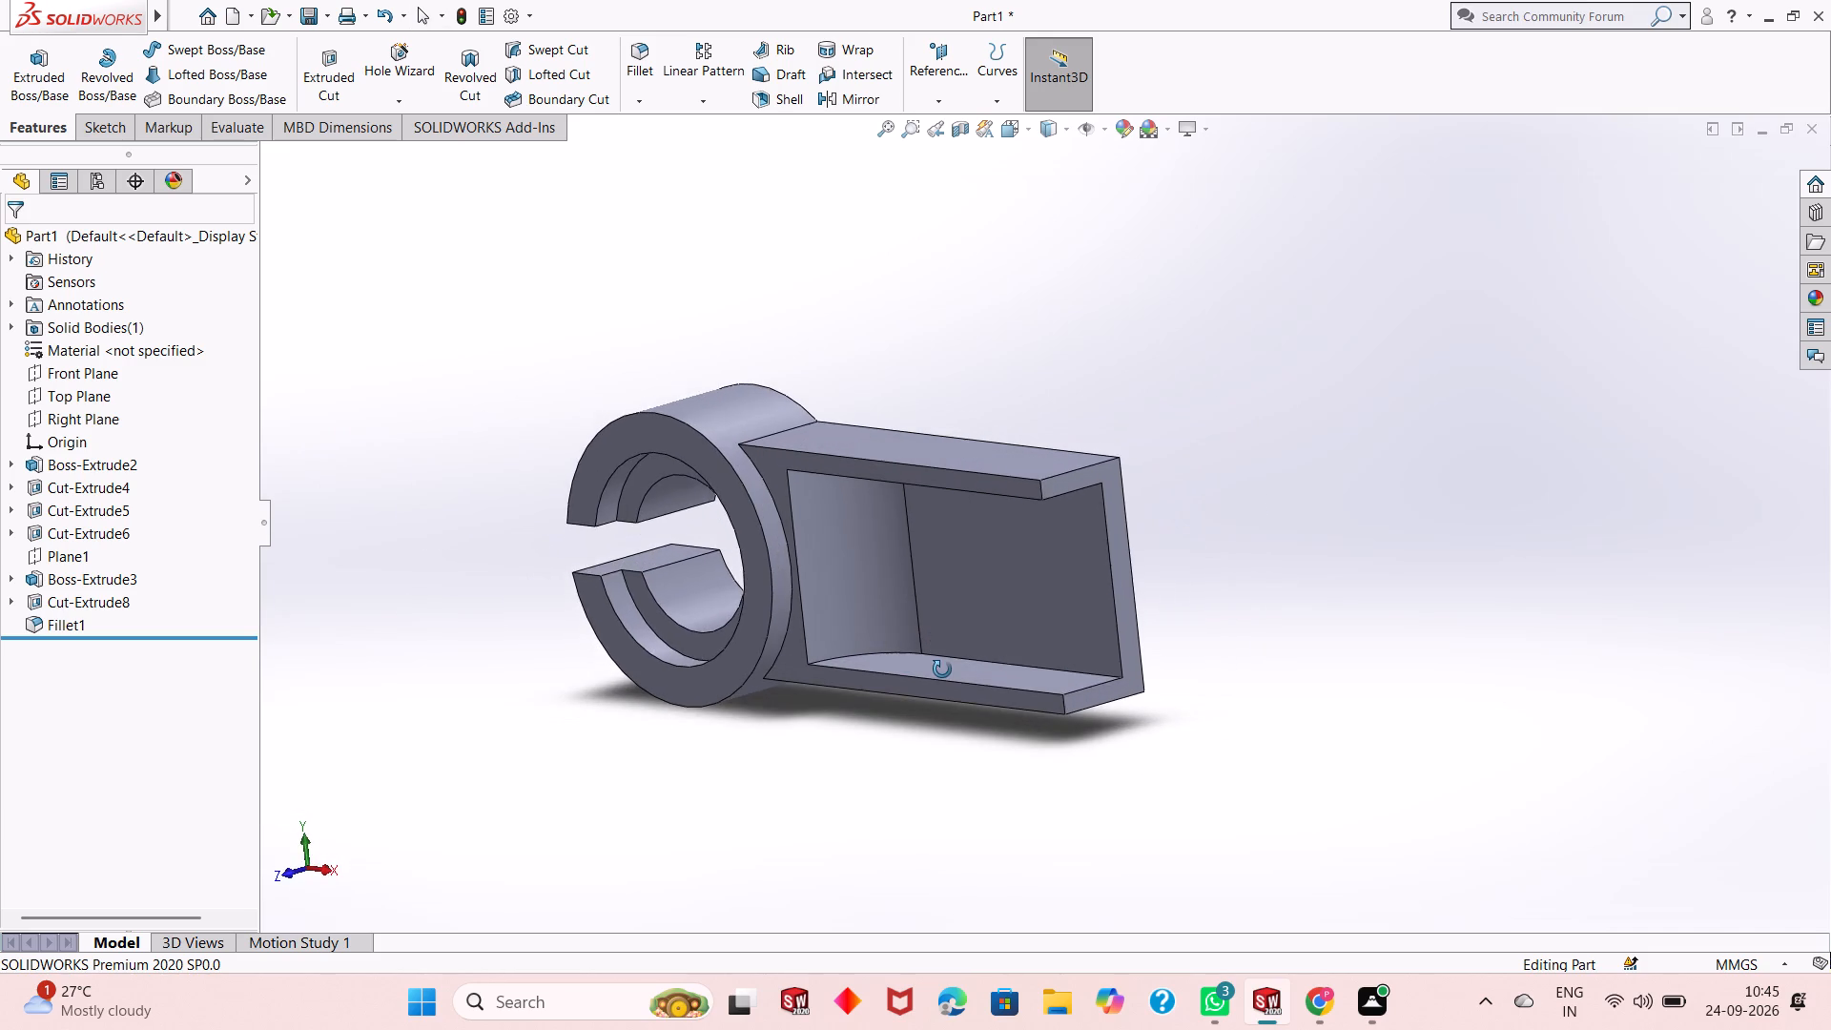
middle_drag(942, 669, 956, 611)
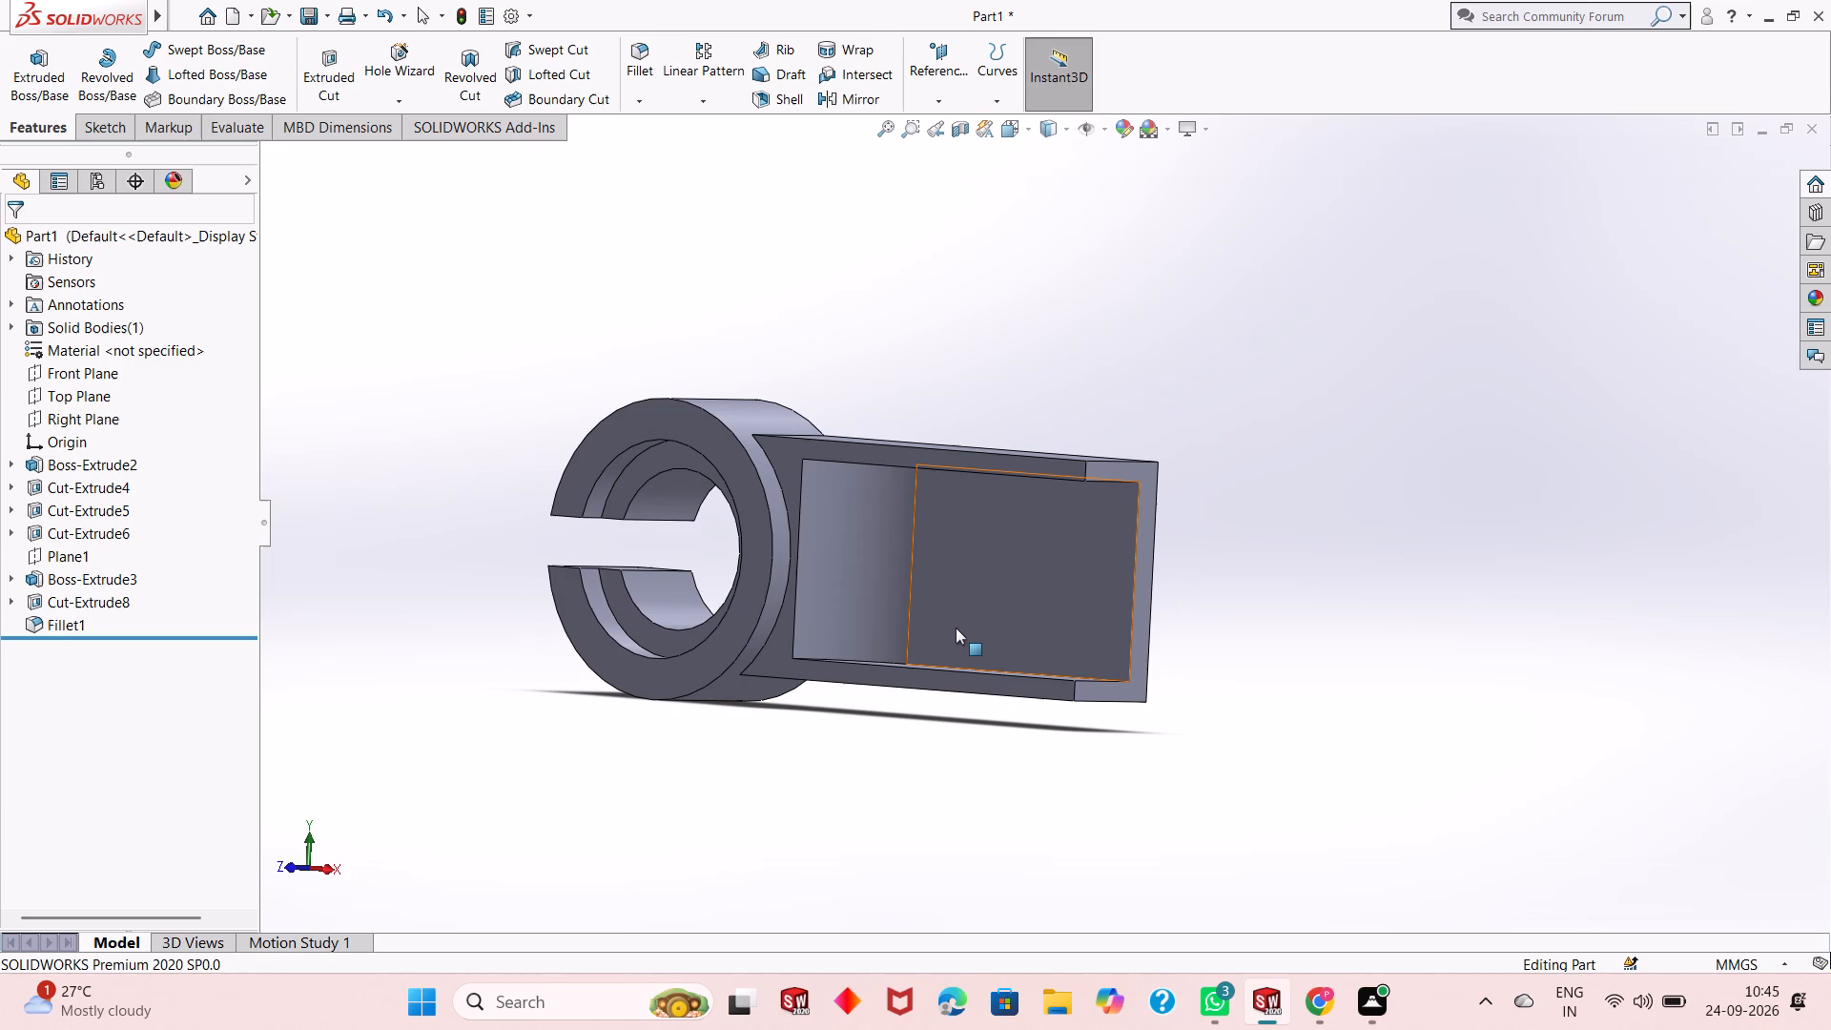
Sketch a circle about 922 mm in diameter on the flat pocket floor, centred level with the origin and about 2730 mm from it.
click(1048, 579)
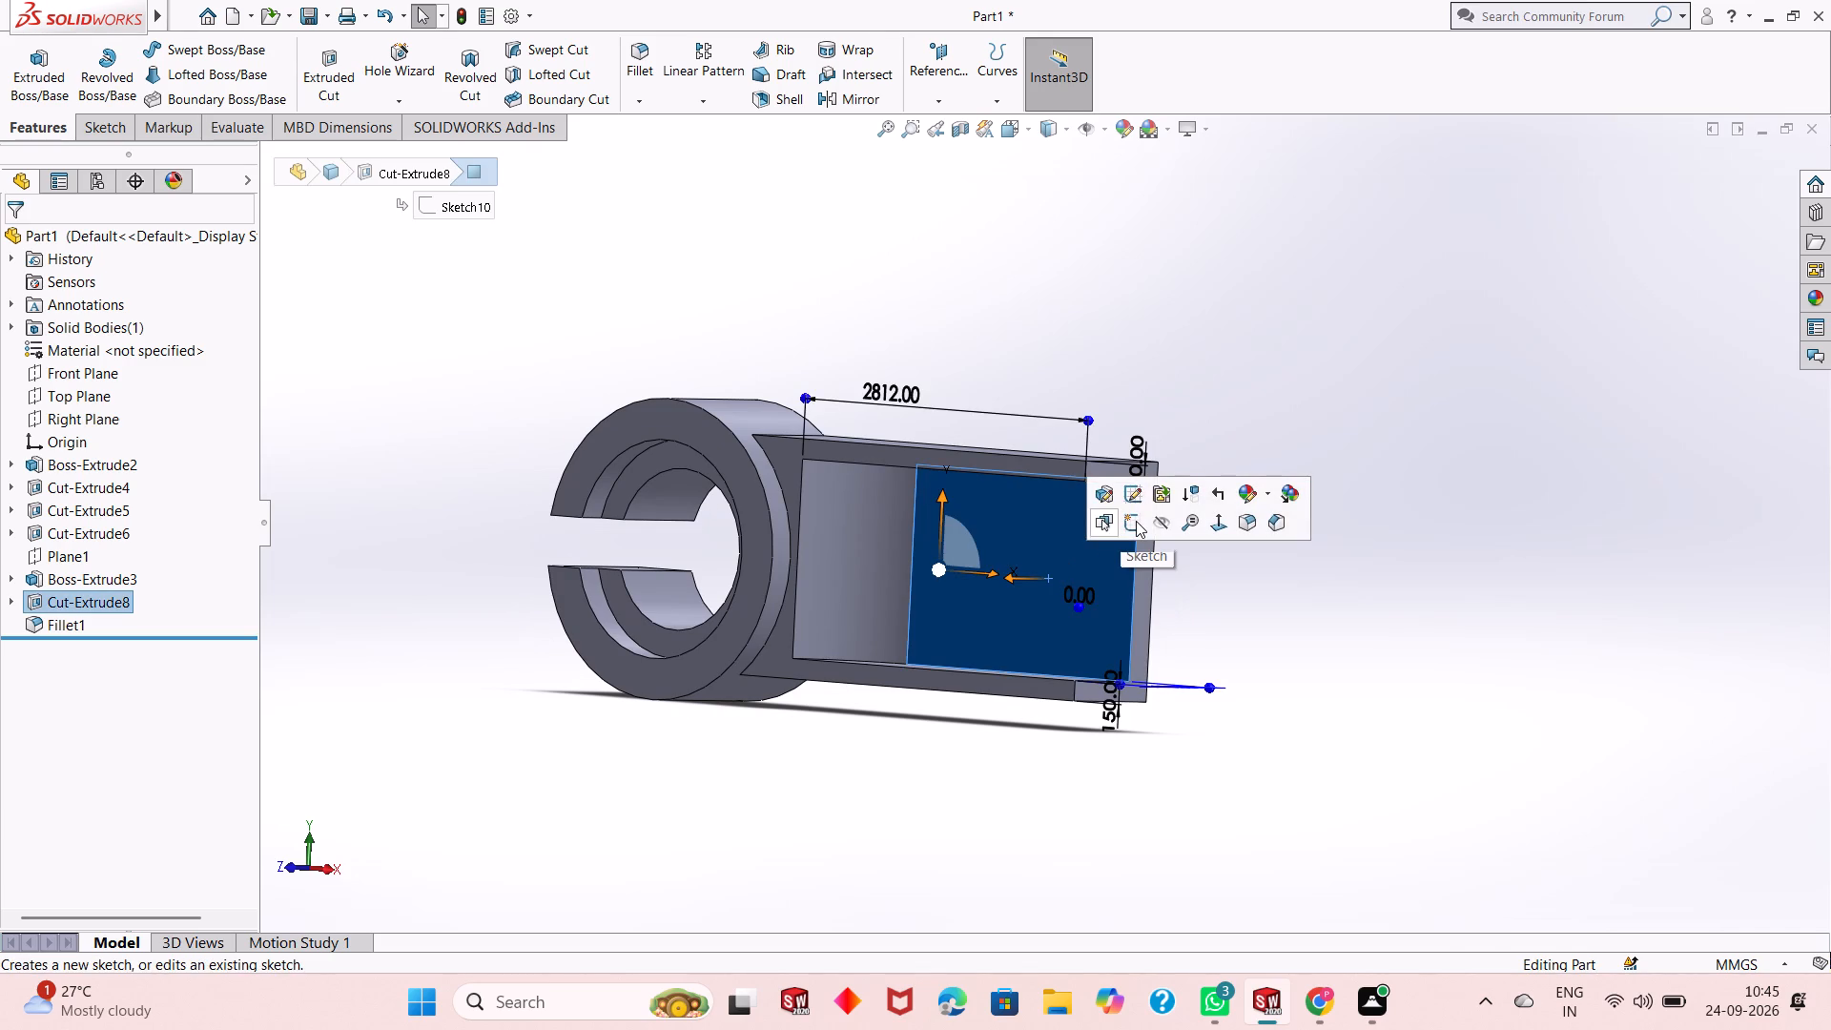
click(1136, 521)
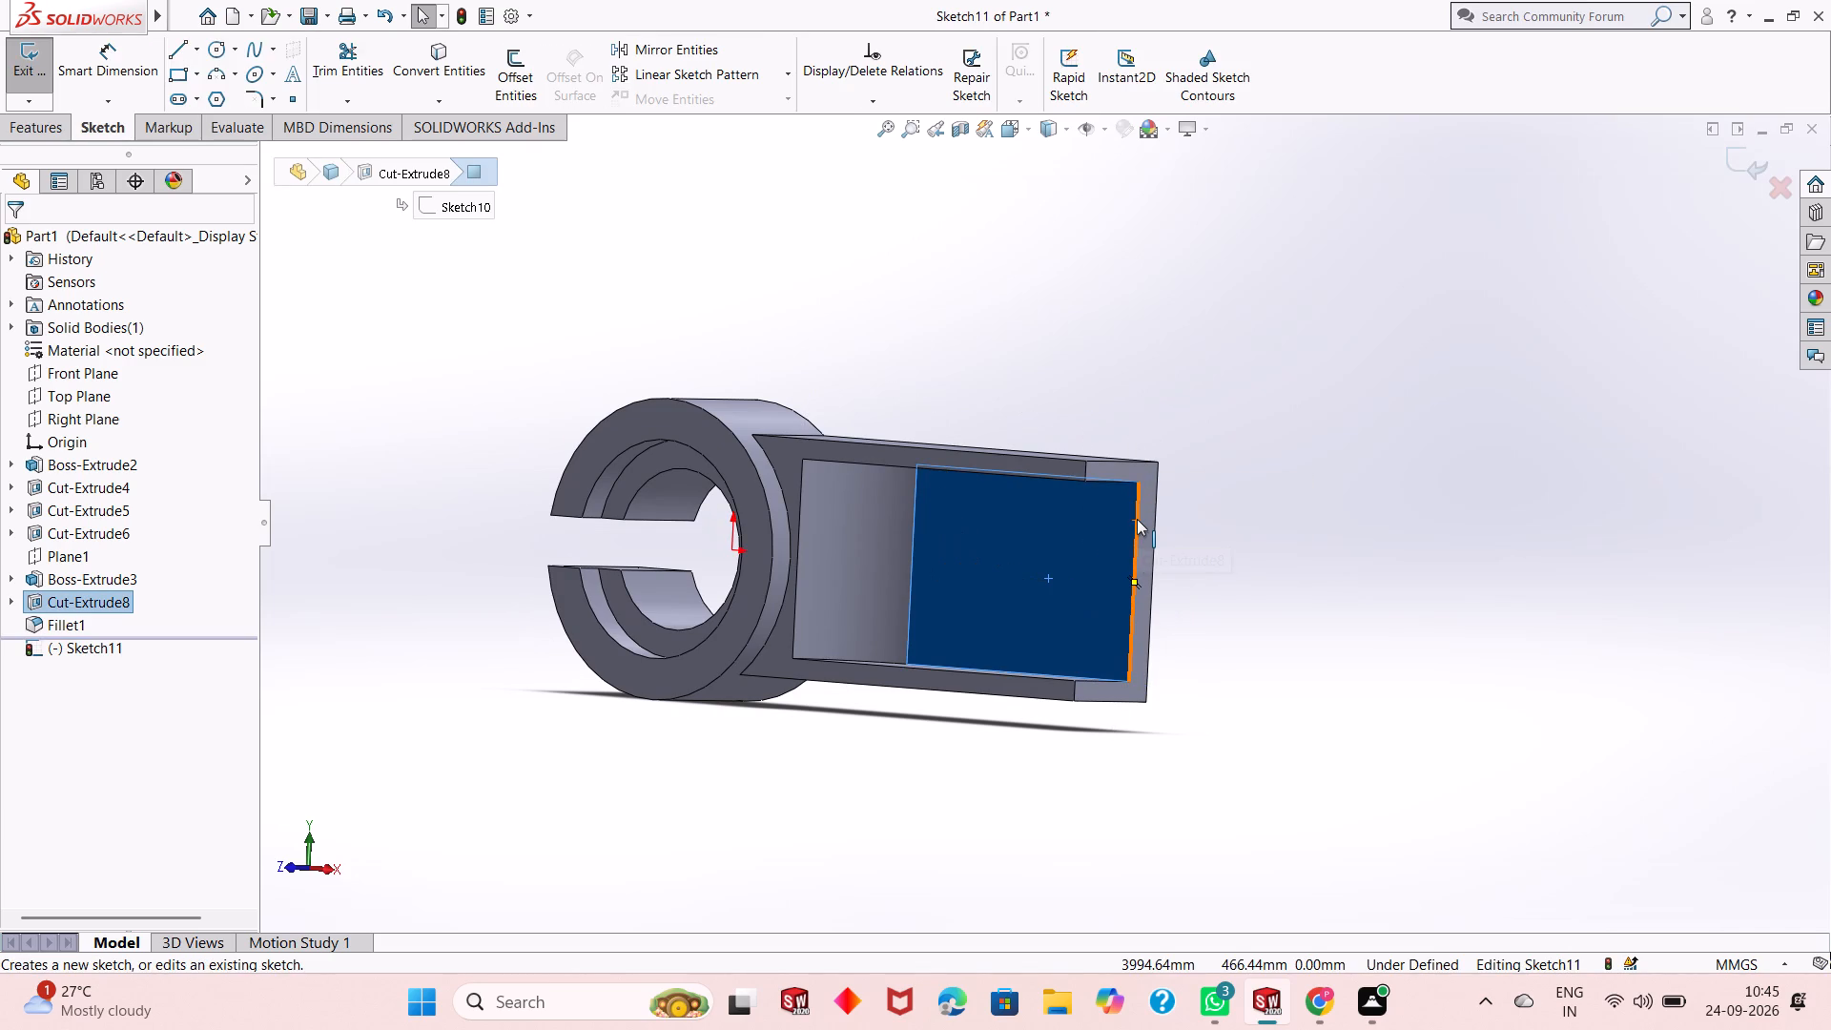
key(ctrl+8)
key(Escape)
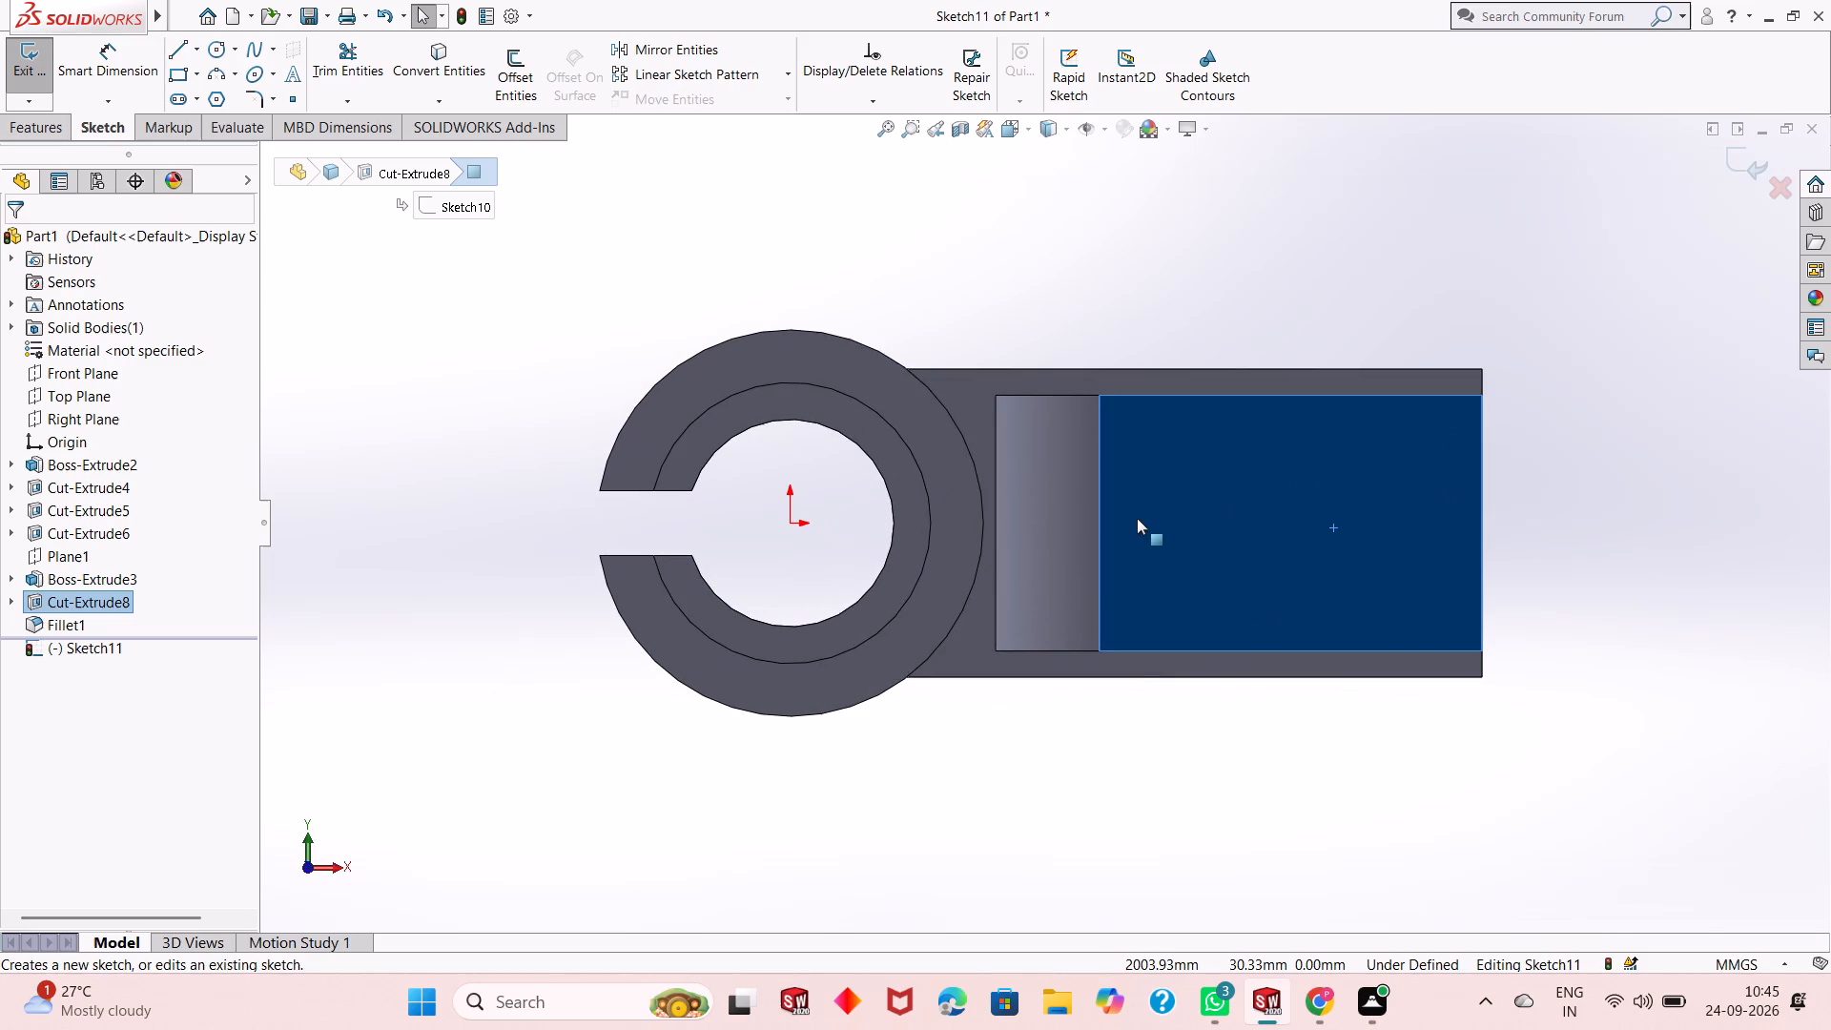
scroll(1327, 597, up, 1)
scroll(1182, 521, down, 2)
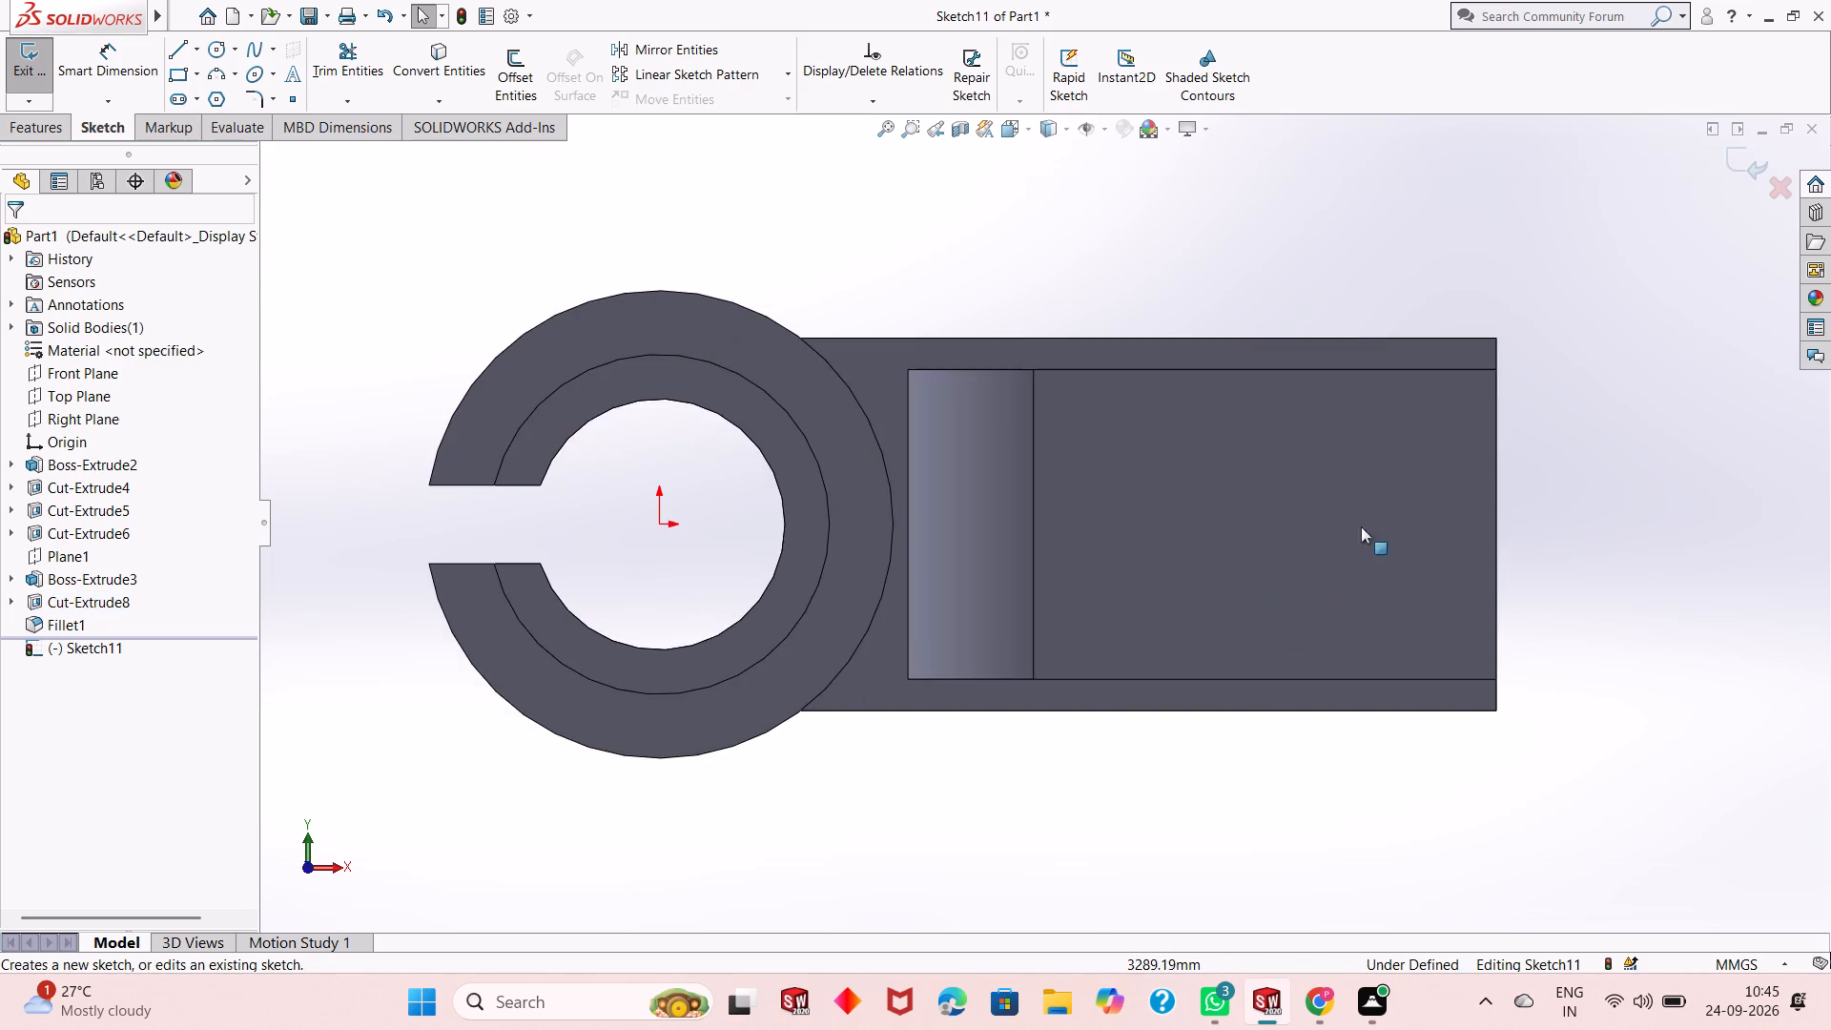
scroll(1420, 530, down, 2)
scroll(1528, 578, up, 3)
scroll(1154, 522, down, 1)
scroll(1154, 522, up, 1)
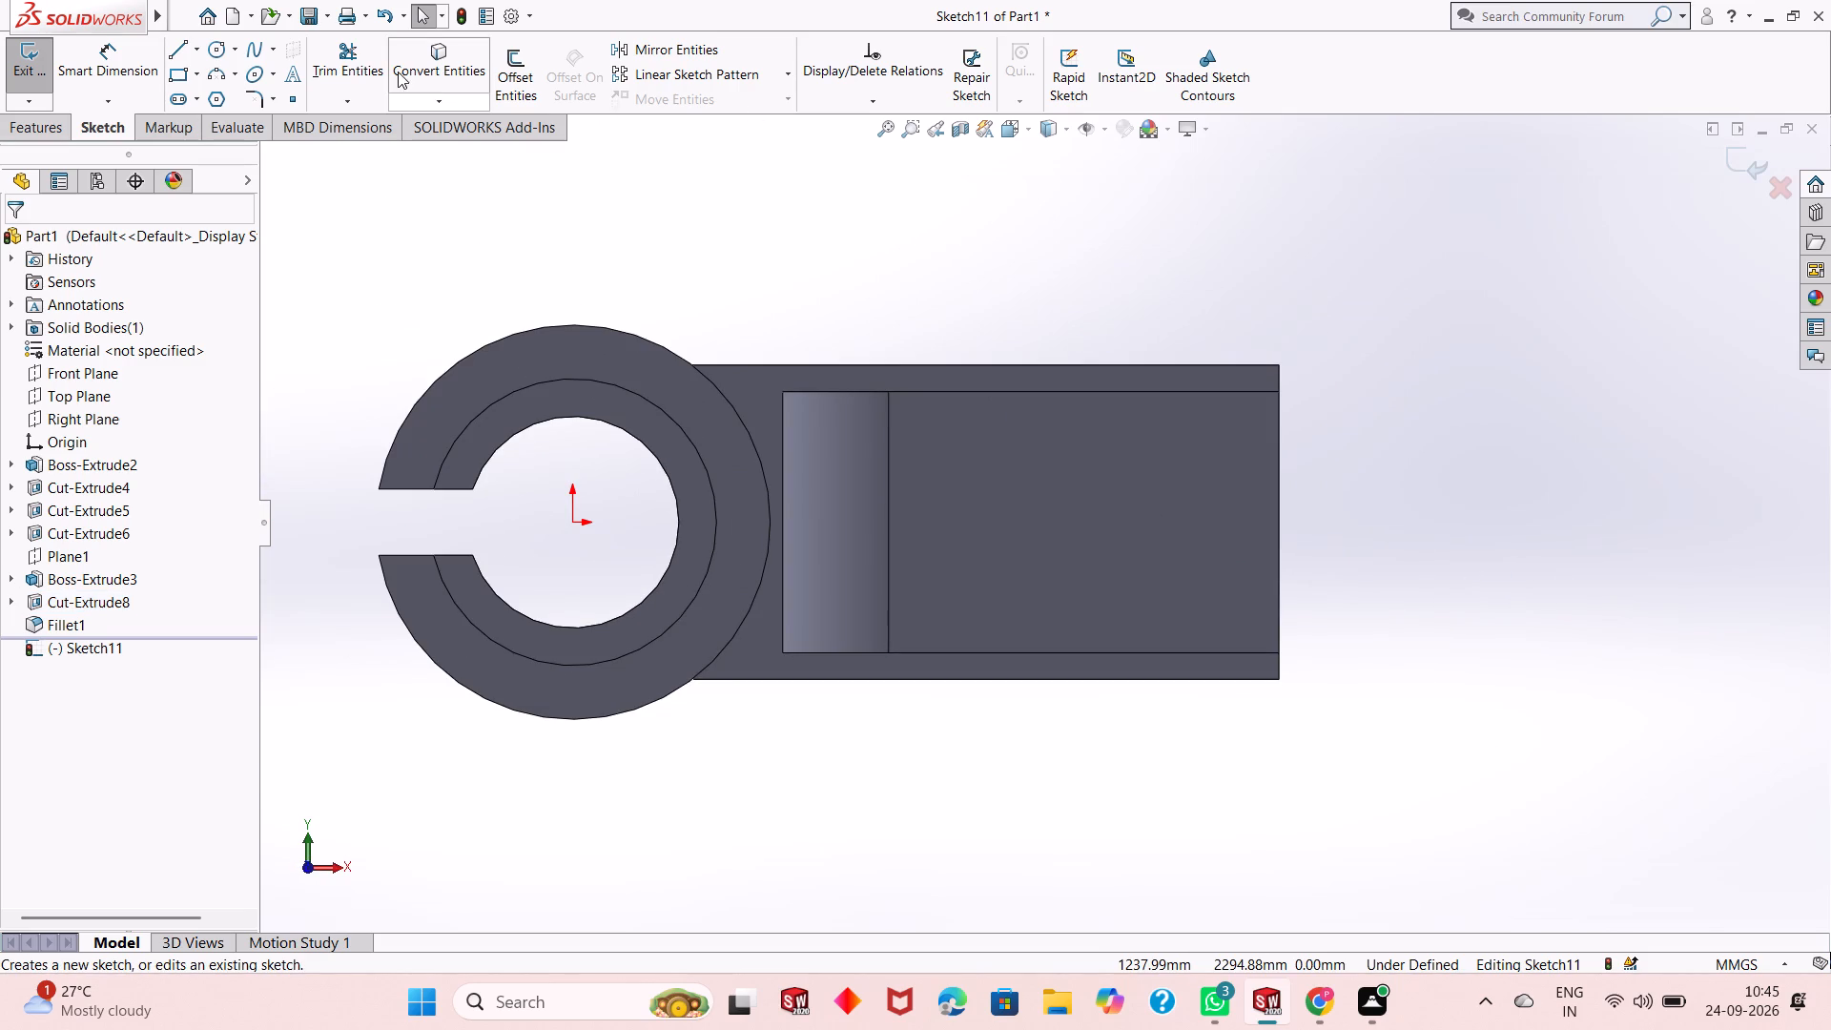
click(222, 52)
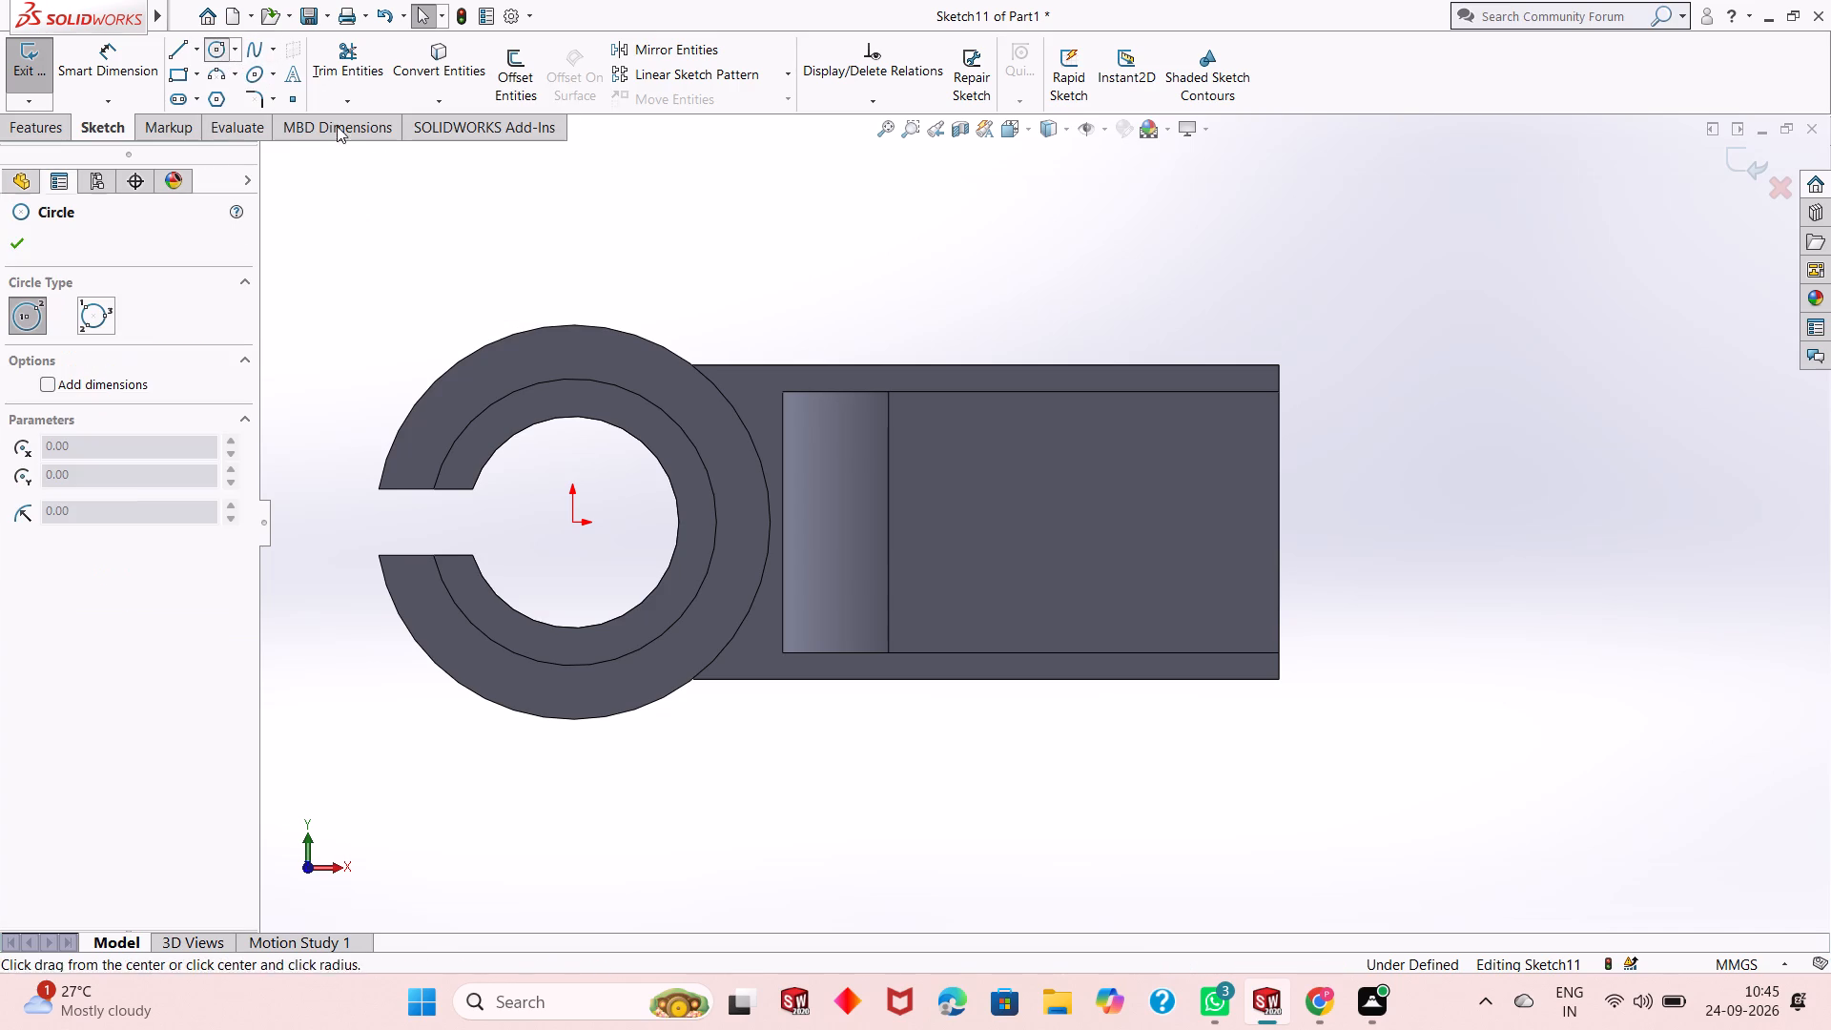
click(1055, 521)
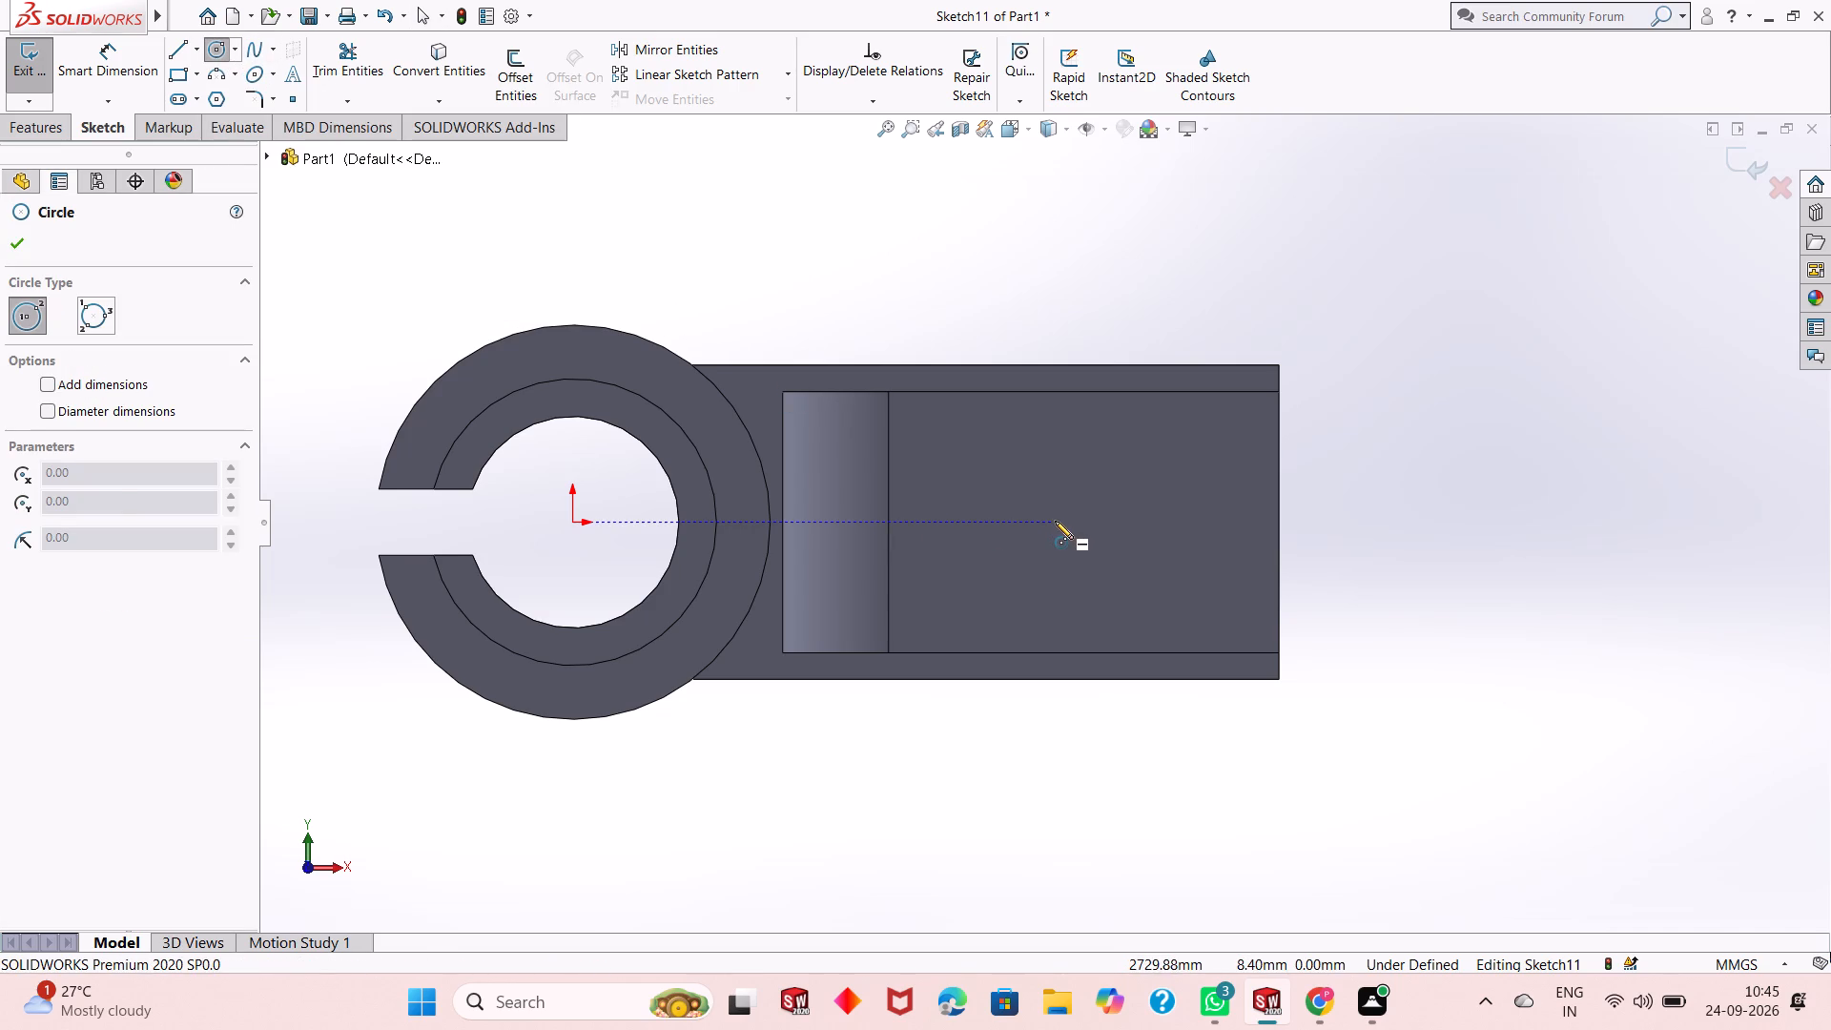
click(1111, 463)
right_click(1111, 463)
click(1158, 469)
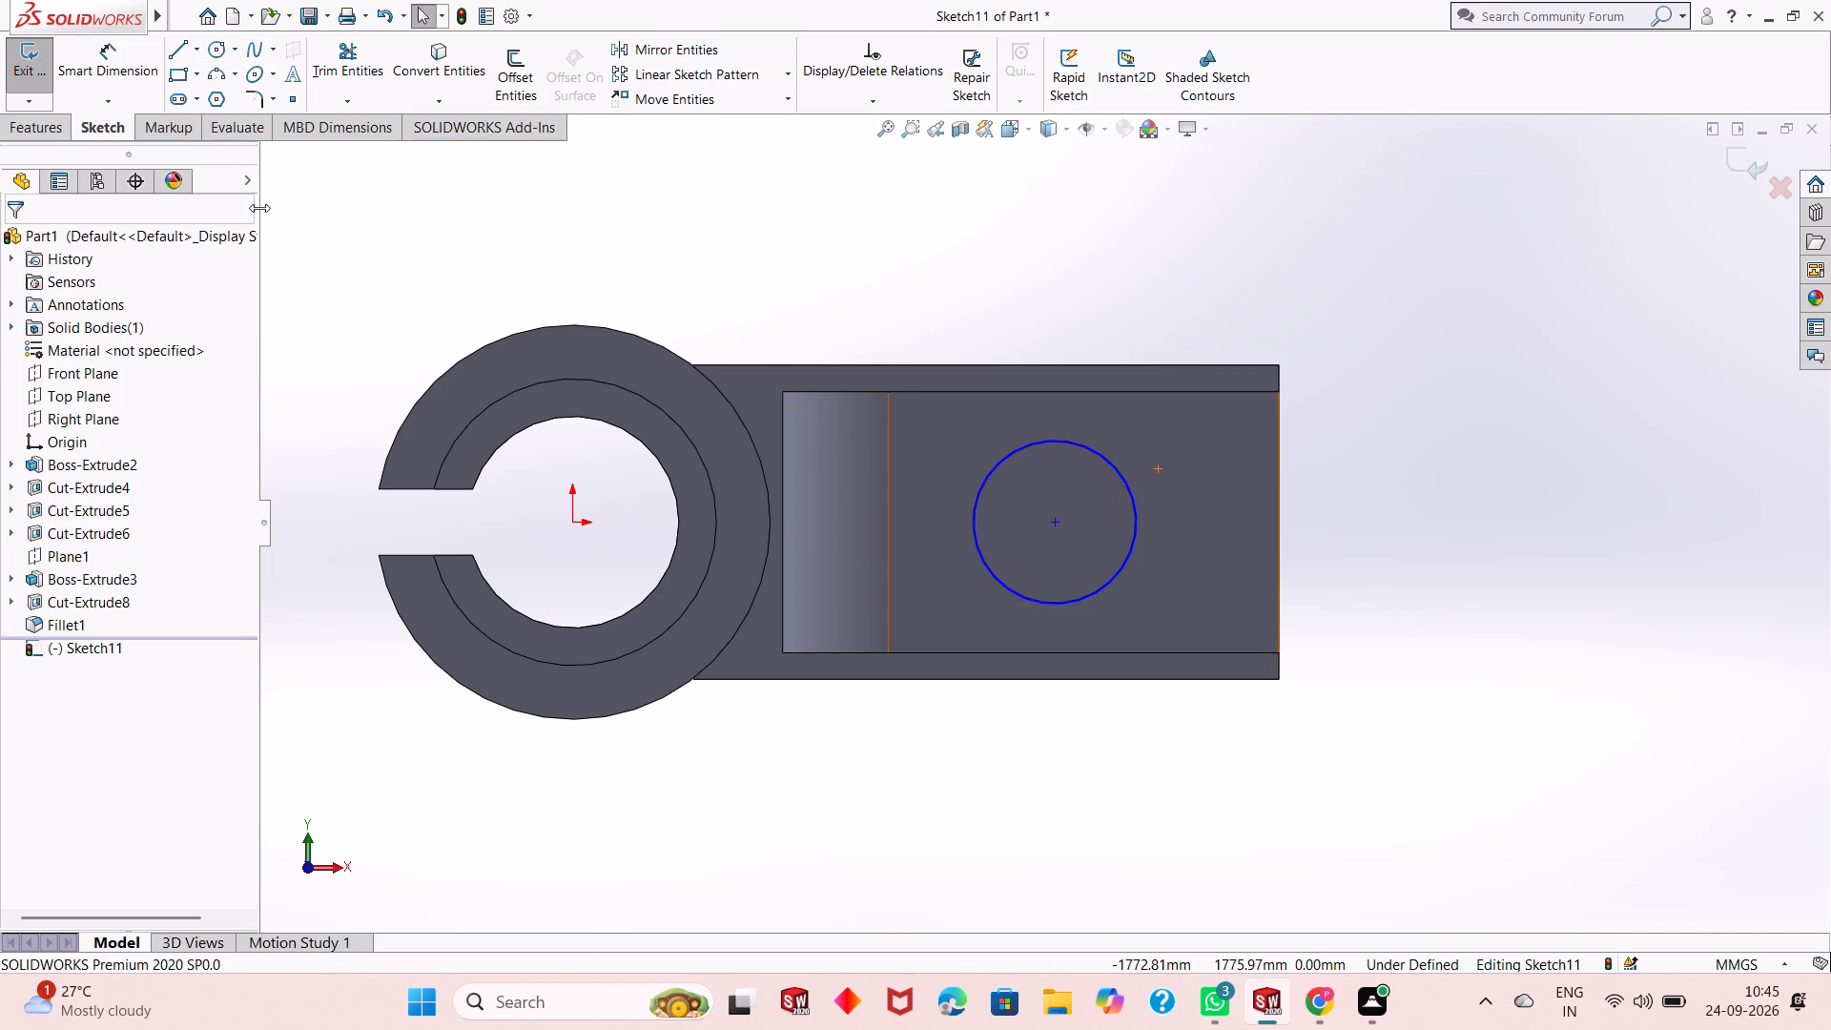
Dimension the diameter of the circle on the pocket floor, keeping its drawn size.
click(112, 72)
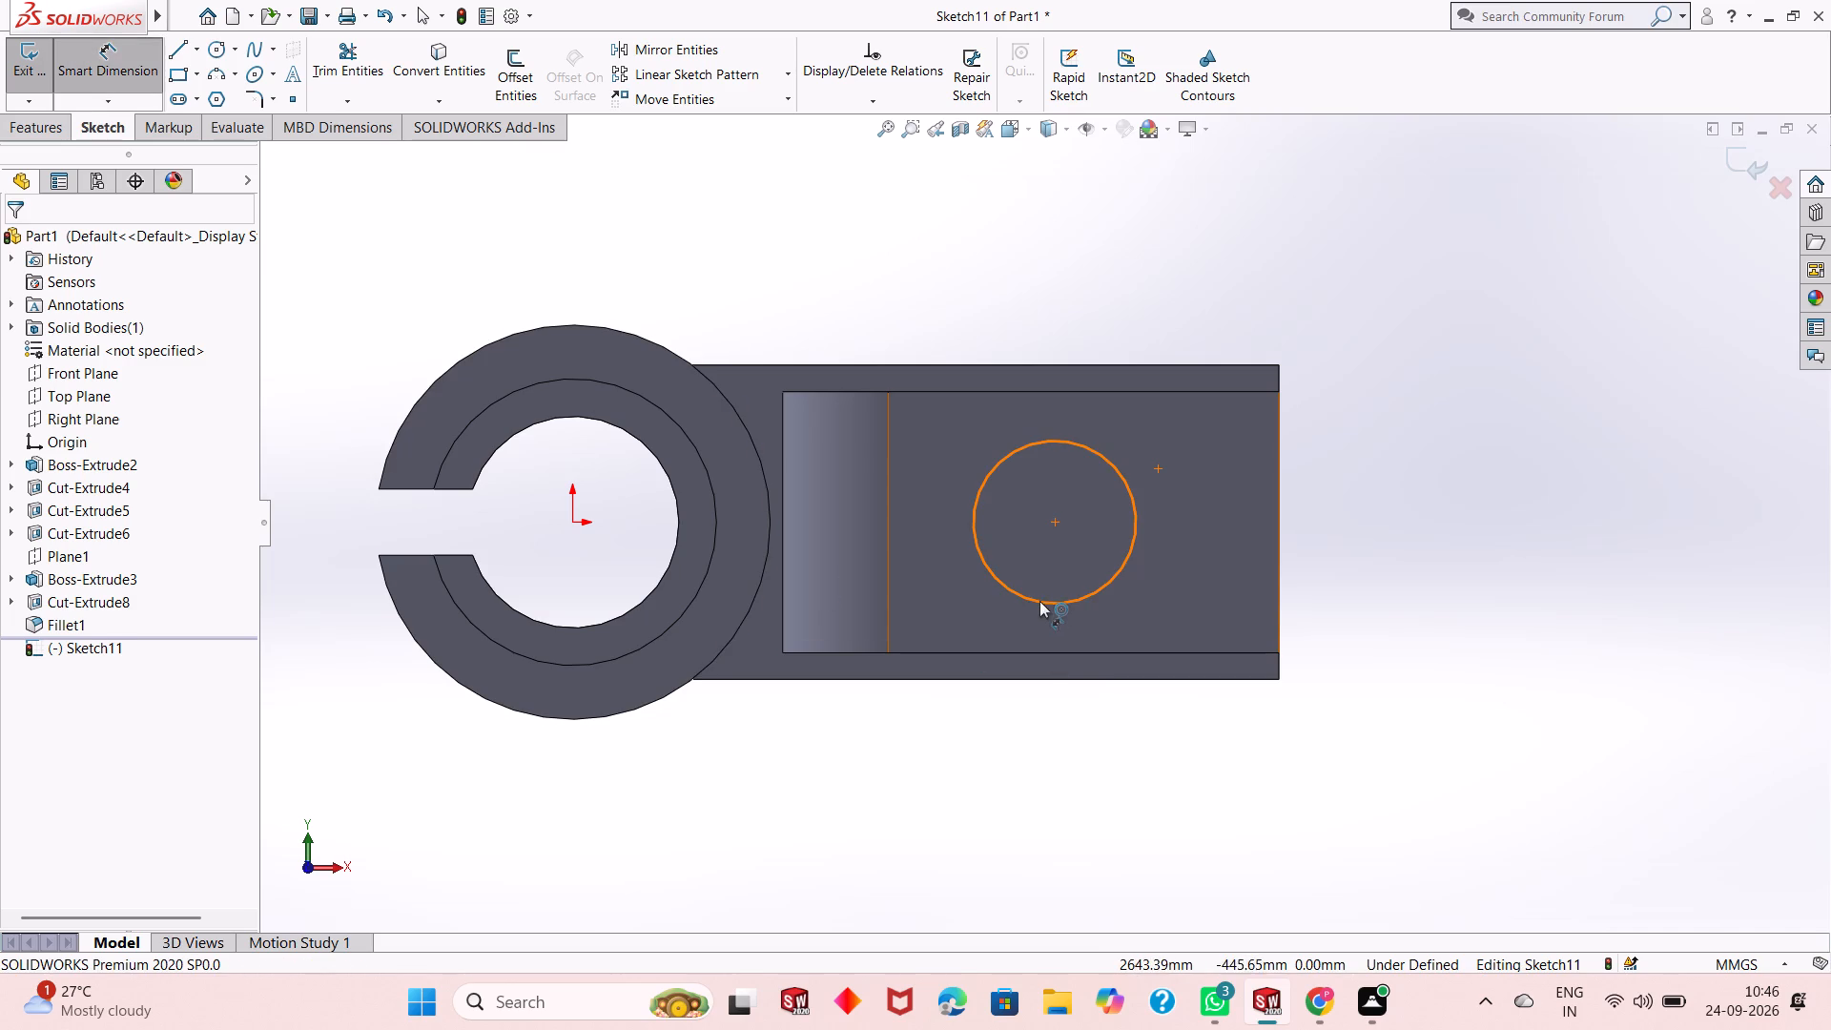
click(1039, 600)
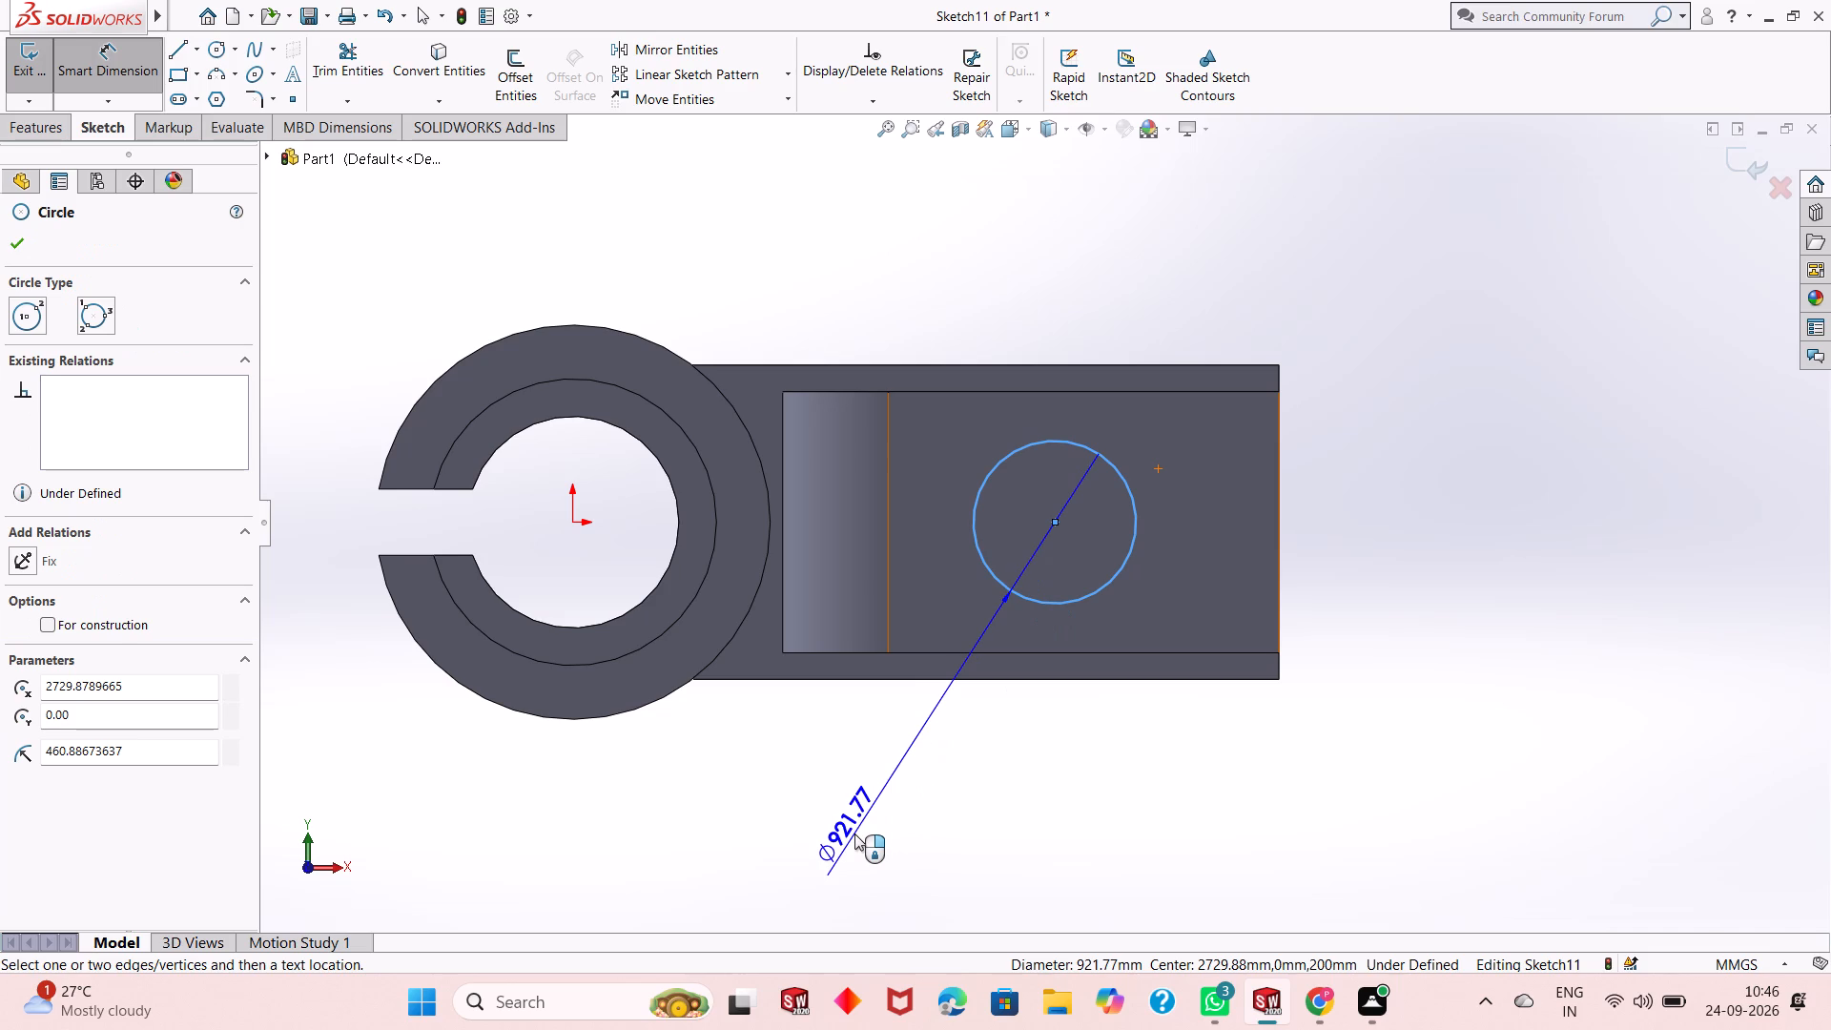
click(854, 834)
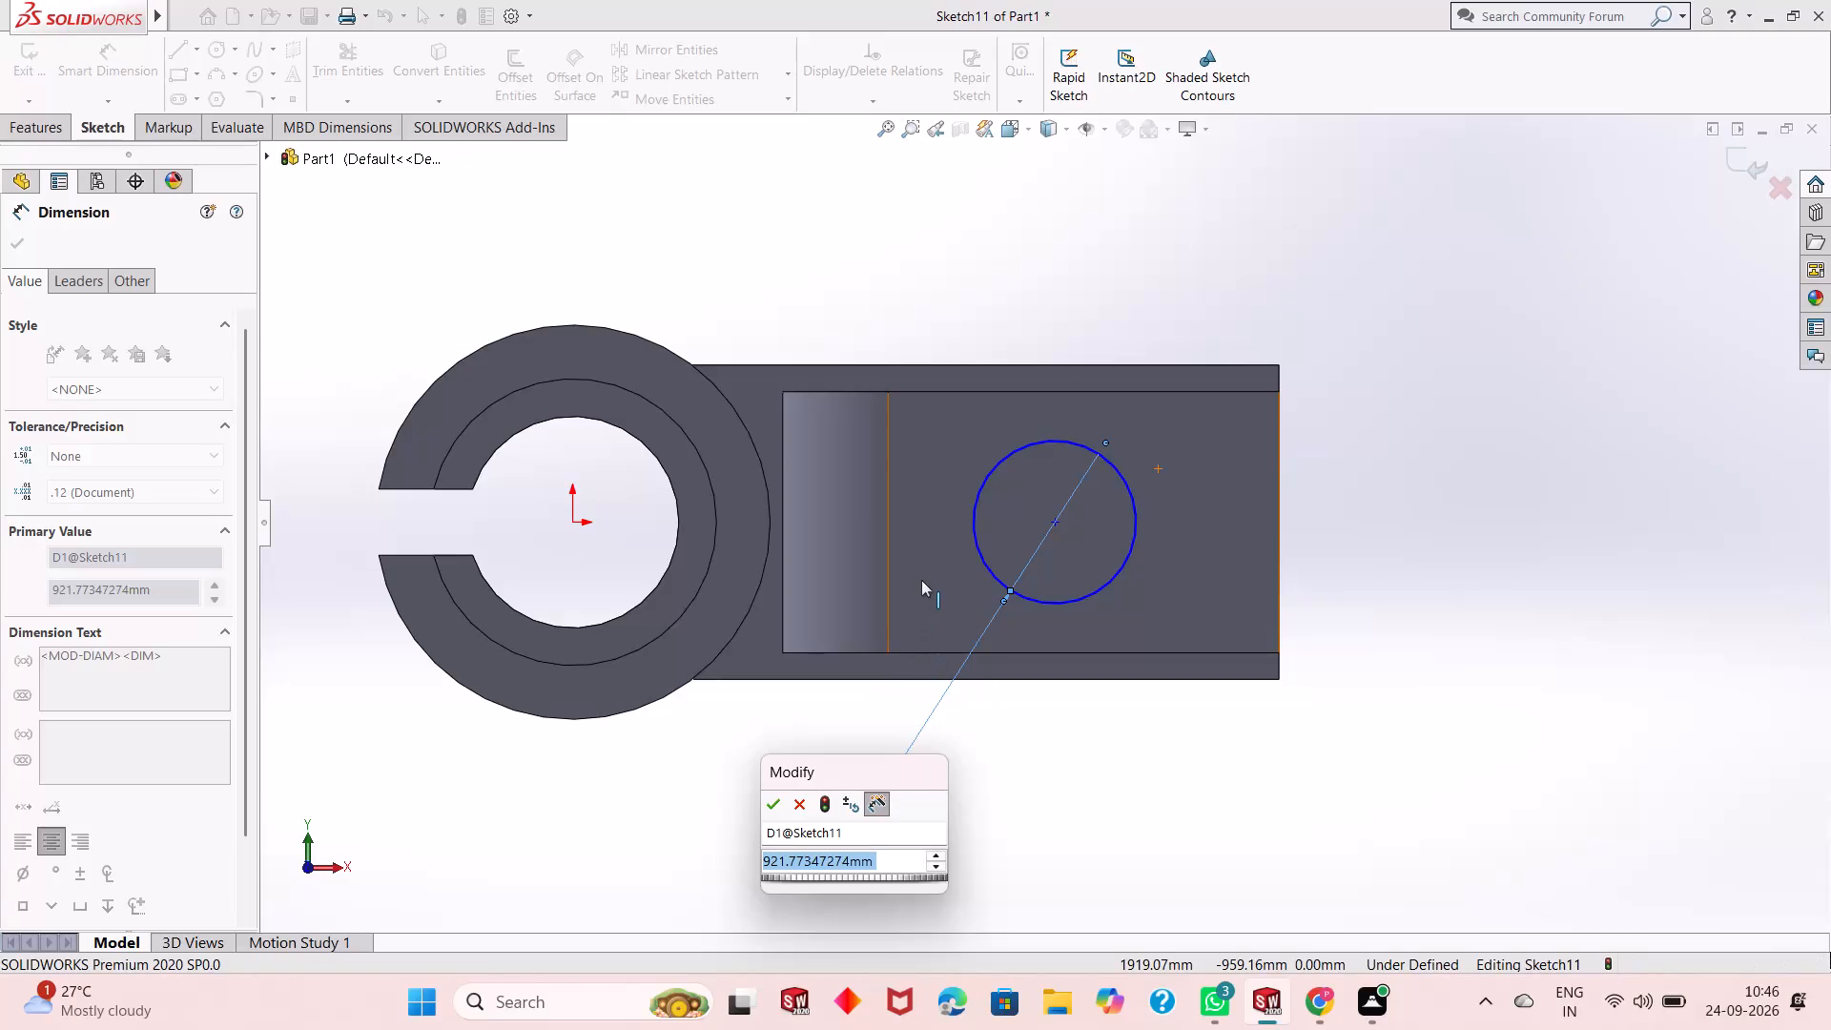
key(Escape)
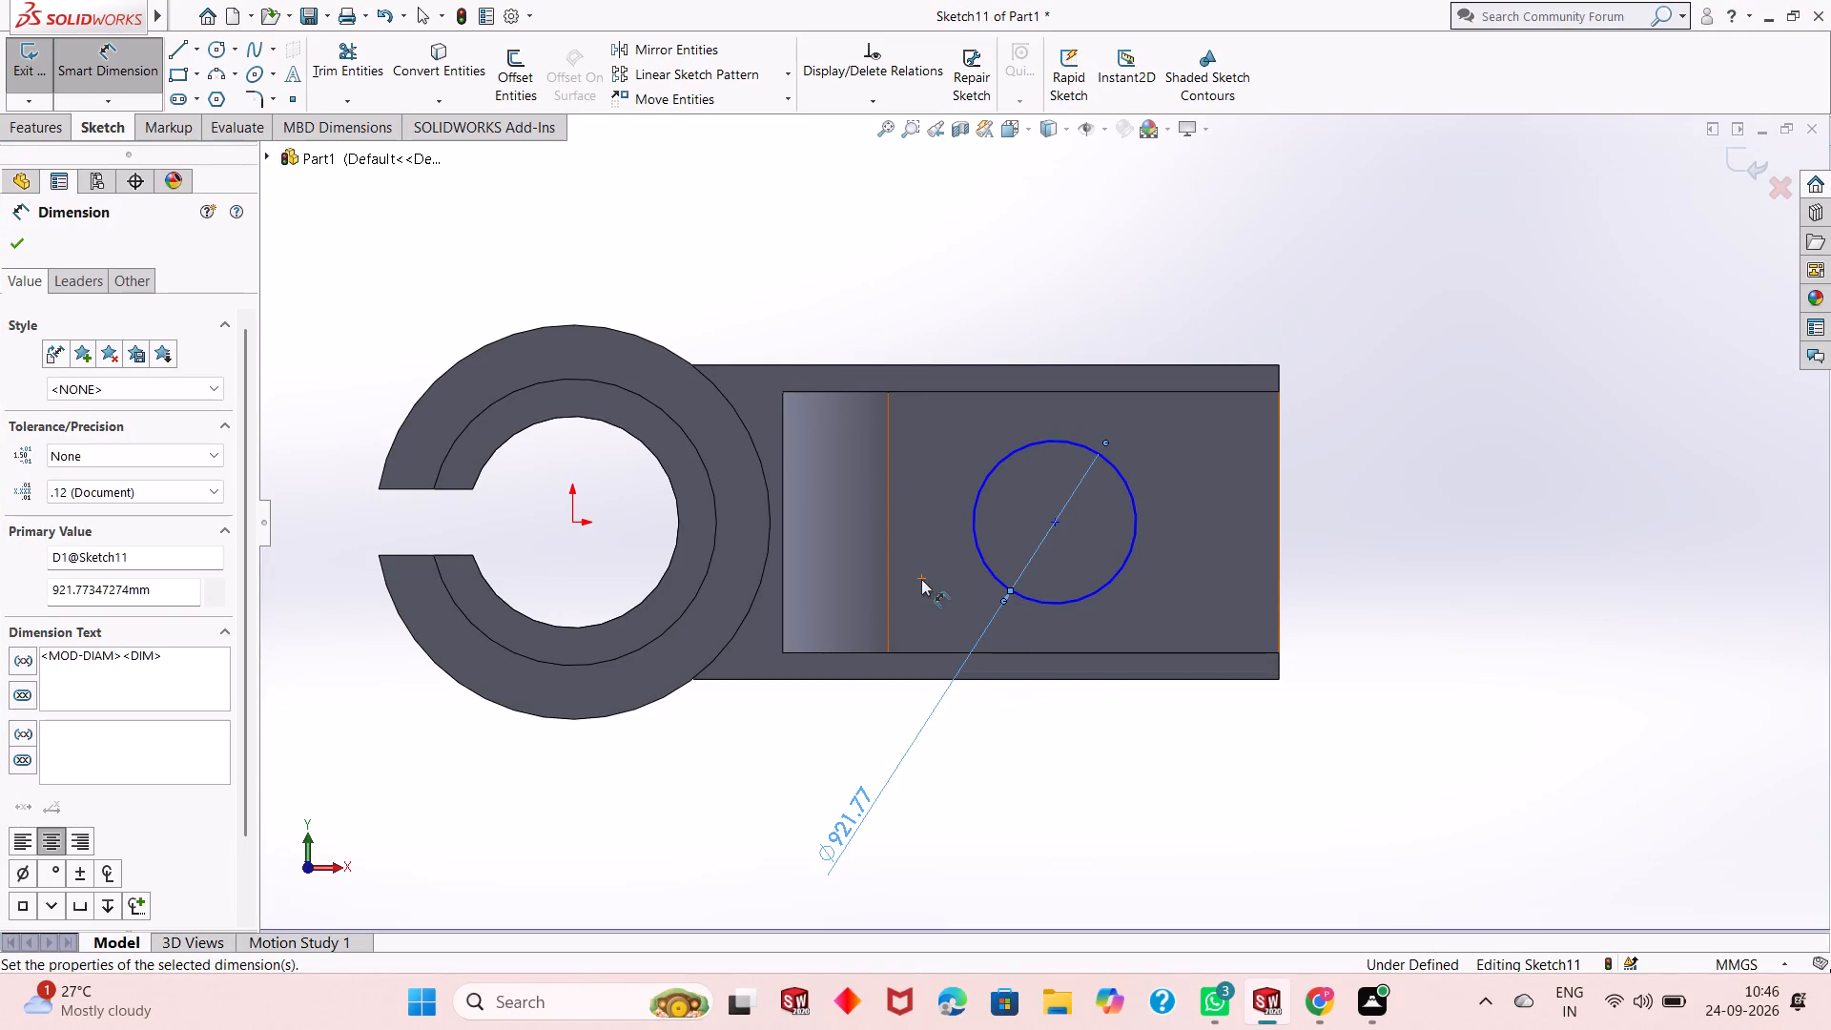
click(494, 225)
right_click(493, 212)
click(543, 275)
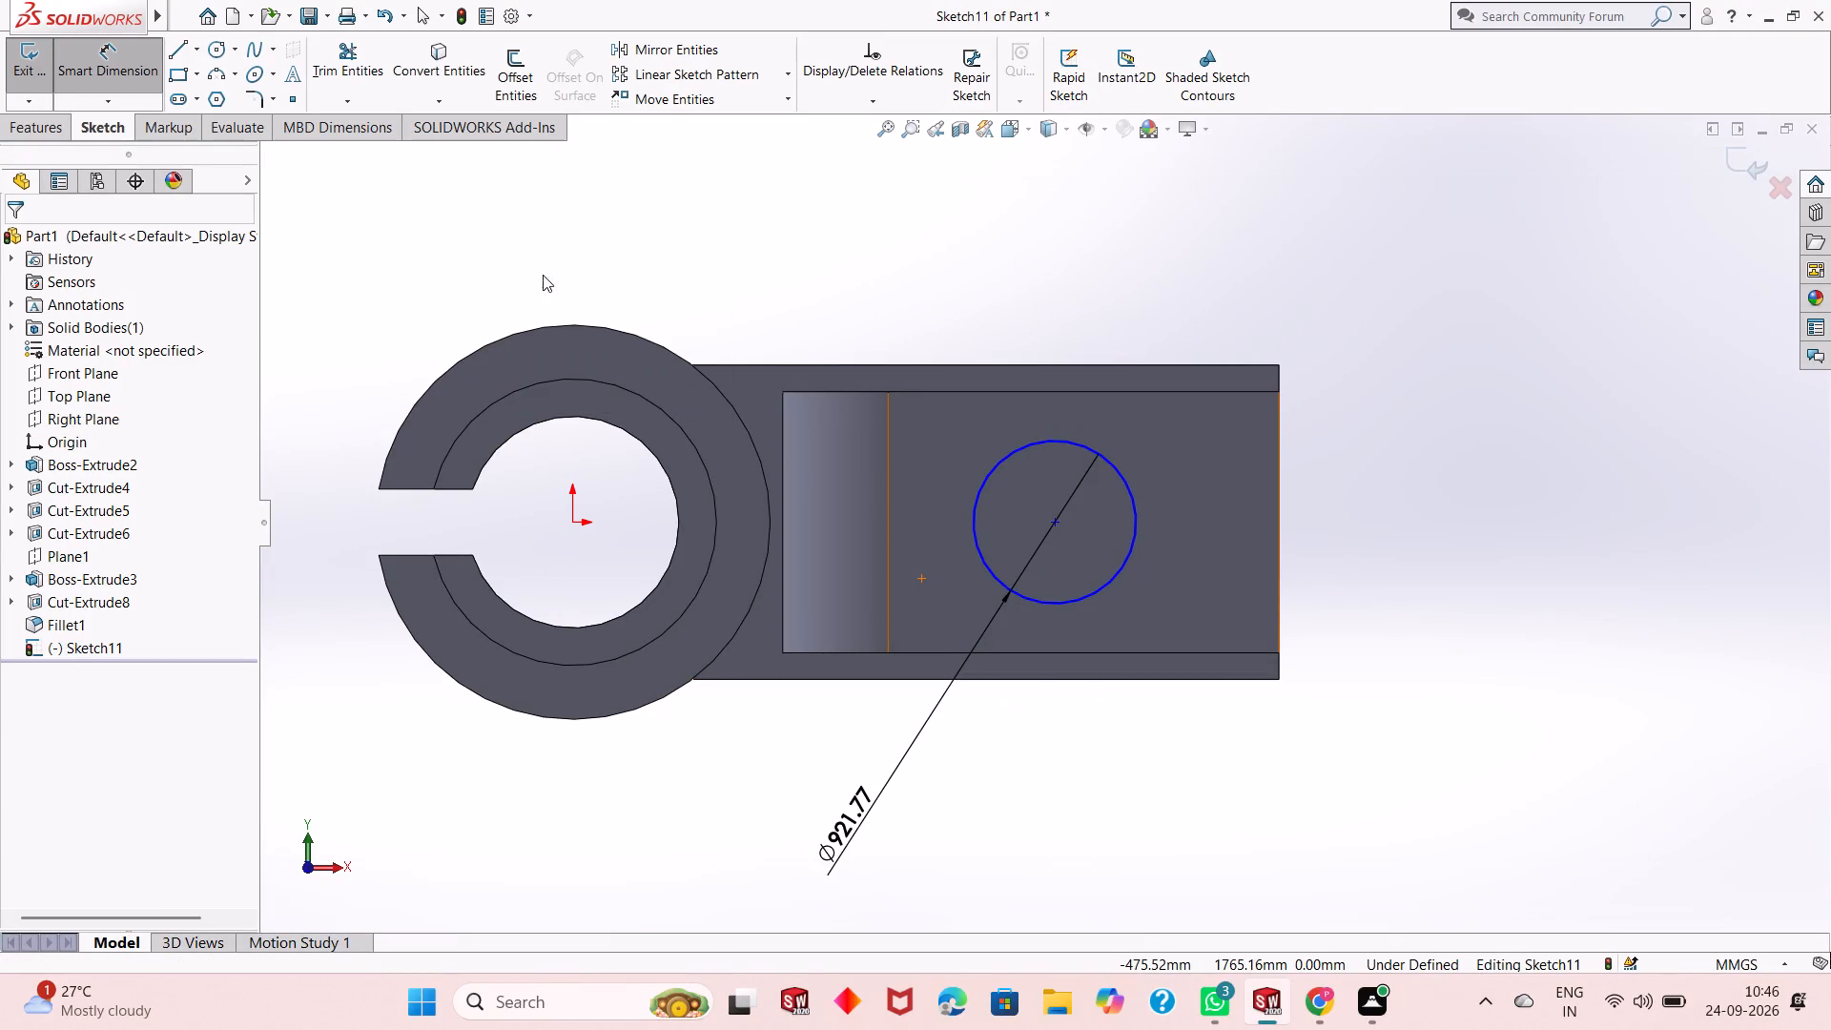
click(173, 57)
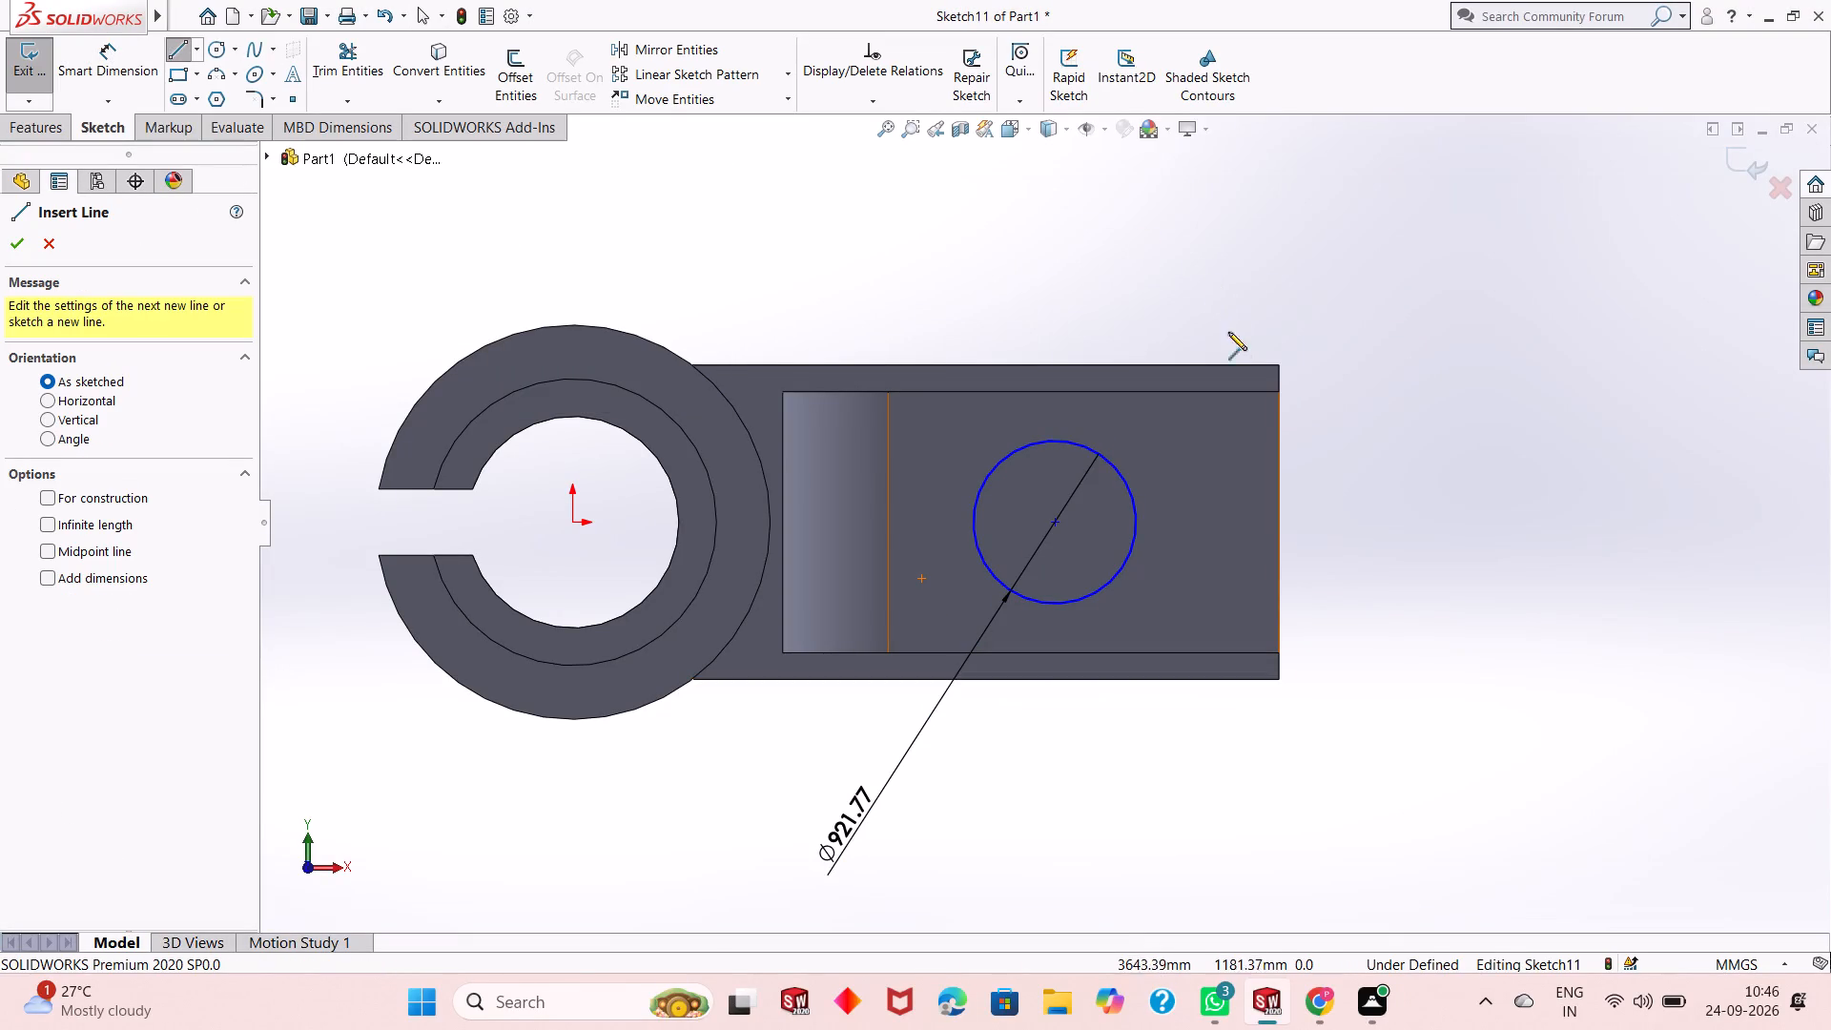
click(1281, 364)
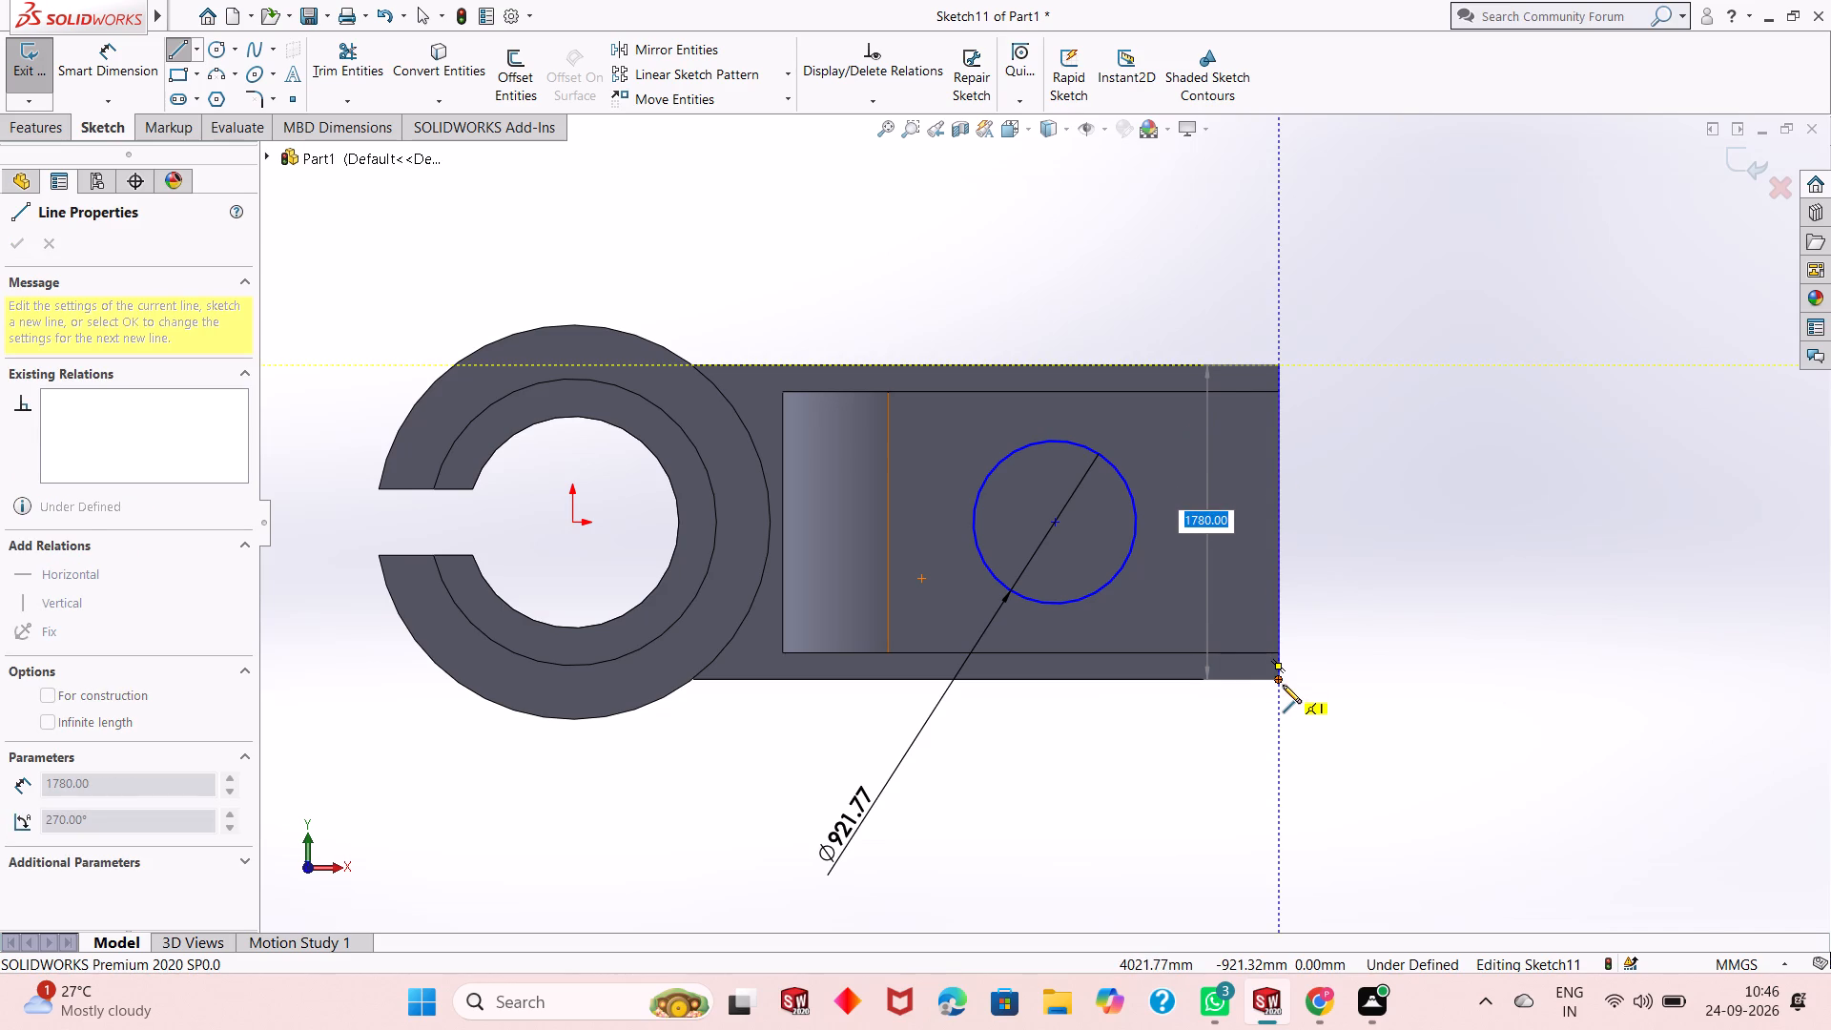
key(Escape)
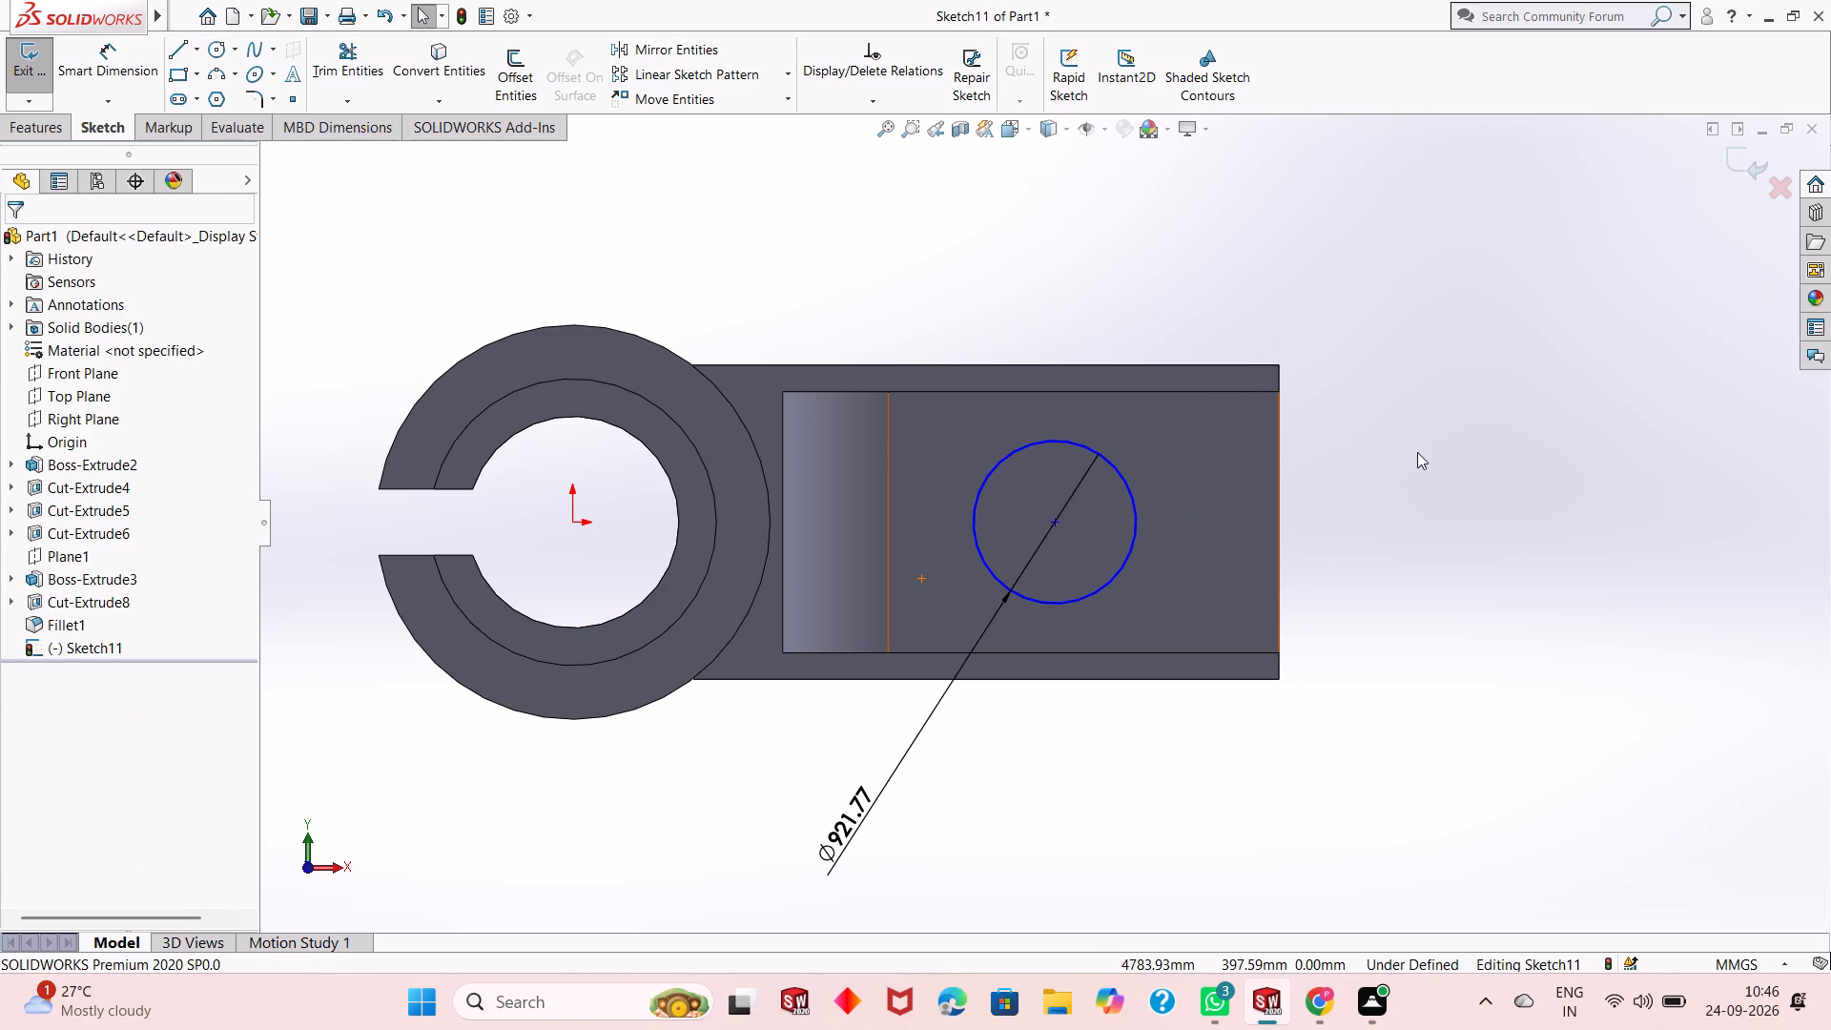
Undo the pocket-floor circle sketch, the fillet at the pocket's inner end and the pocket cut.
key(ctrl+z)
key(ctrl+z)
key(ctrl+z)
key(ctrl+z)
key(ctrl+z)
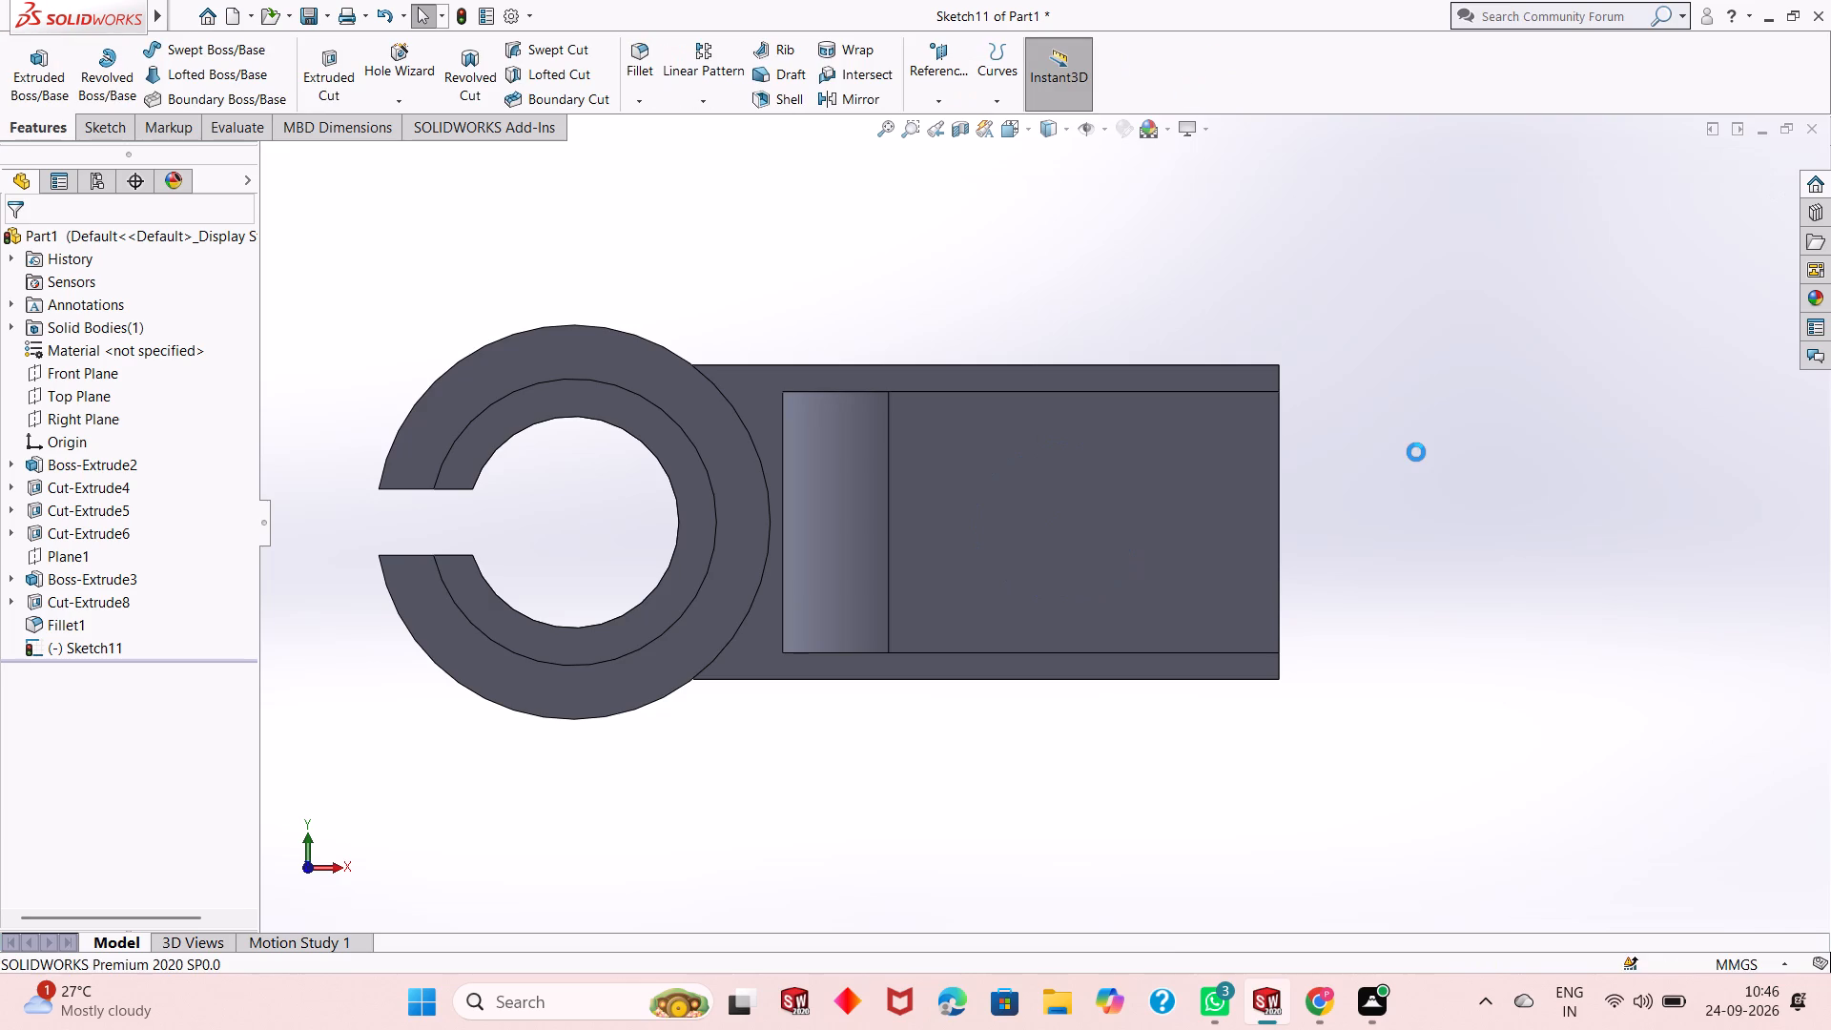
key(ctrl+z)
key(ctrl+z)
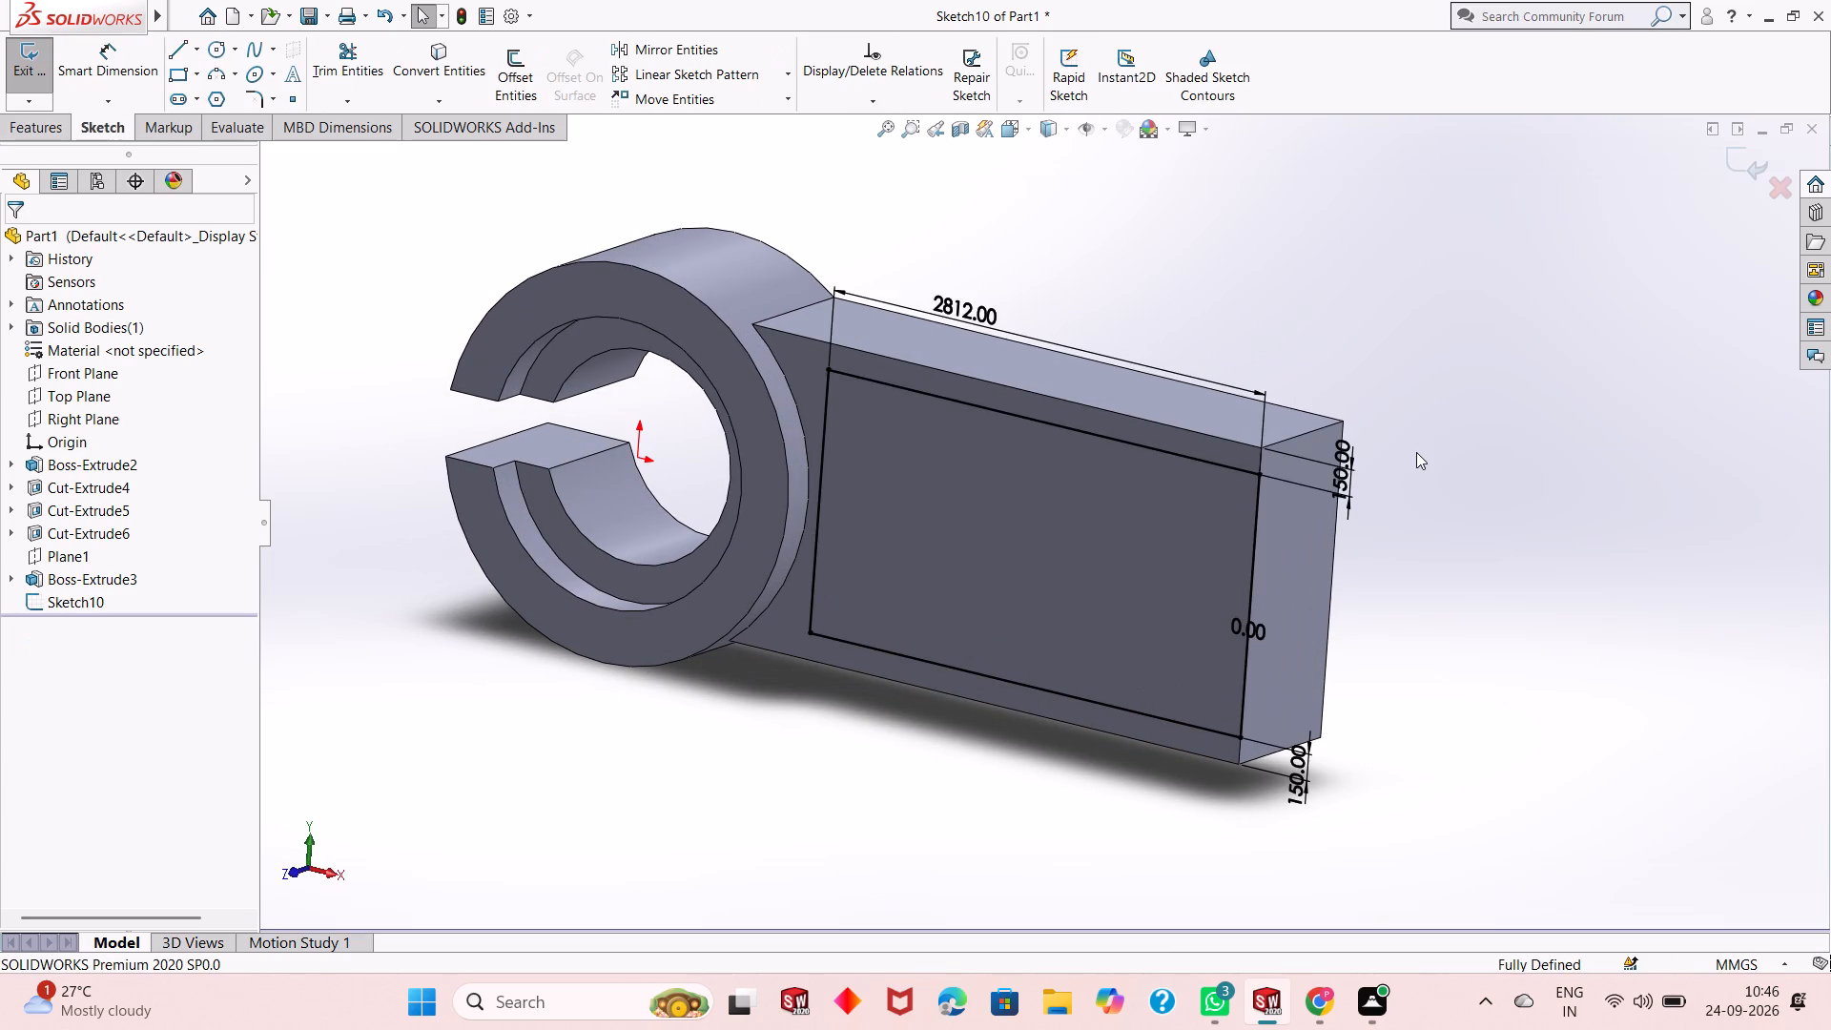
Undo the pocket's rectangle sketch and the arm extrusion, going back into the arm's profile sketch.
key(ctrl+z)
key(ctrl+z)
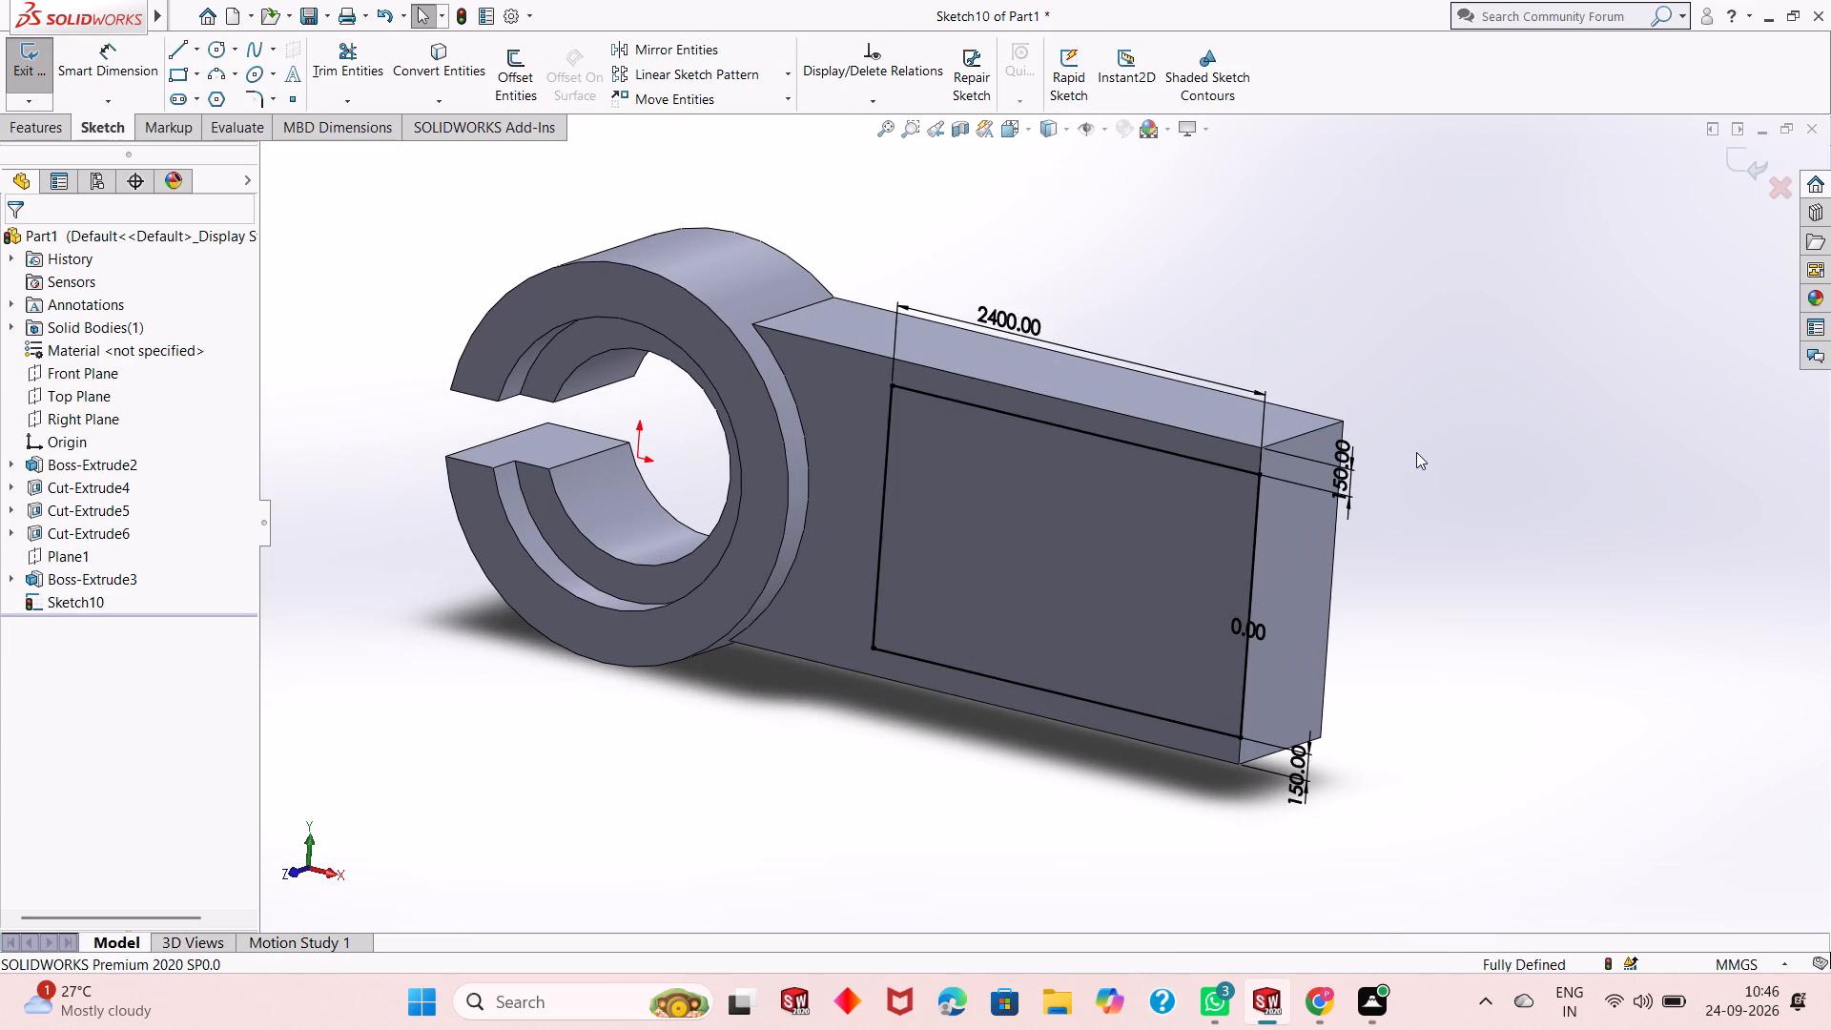
key(ctrl+z)
key(ctrl+z)
key(ctrl+z)
key(ctrl+z)
key(ctrl+z)
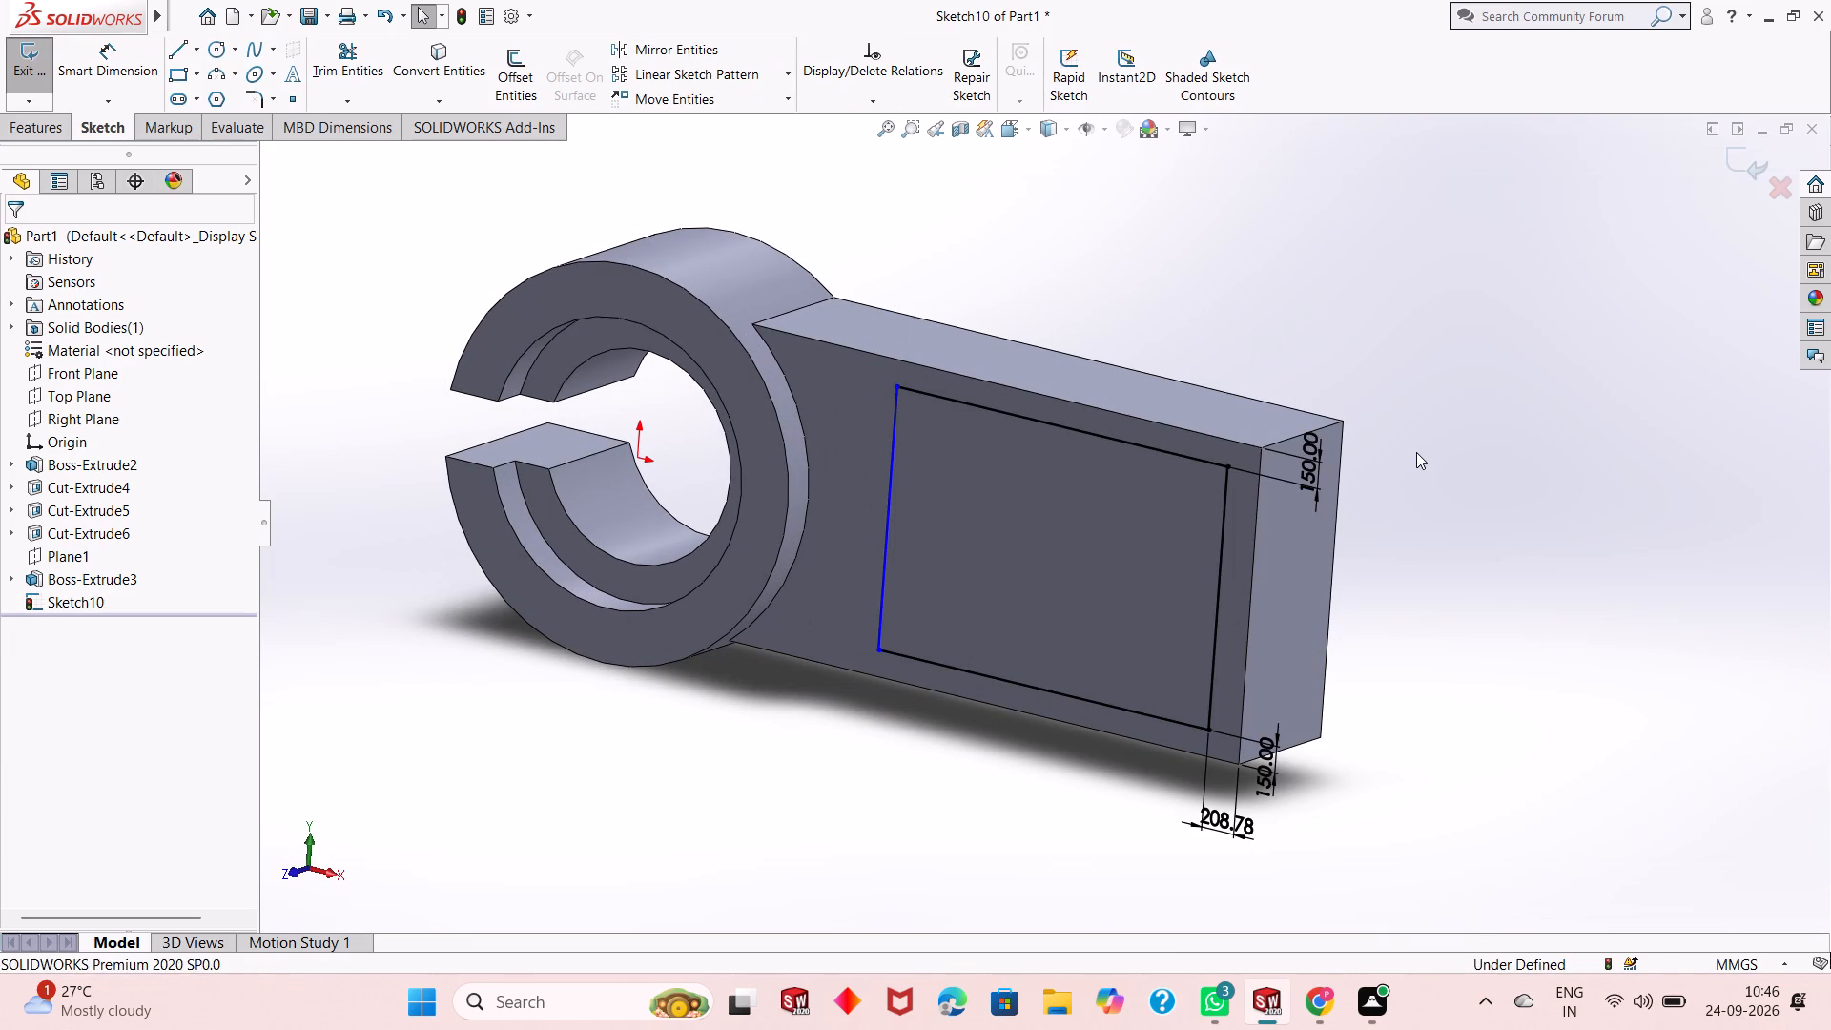
key(ctrl+z)
key(ctrl+z)
key(ctrl+z)
key(ctrl+z)
key(ctrl+z)
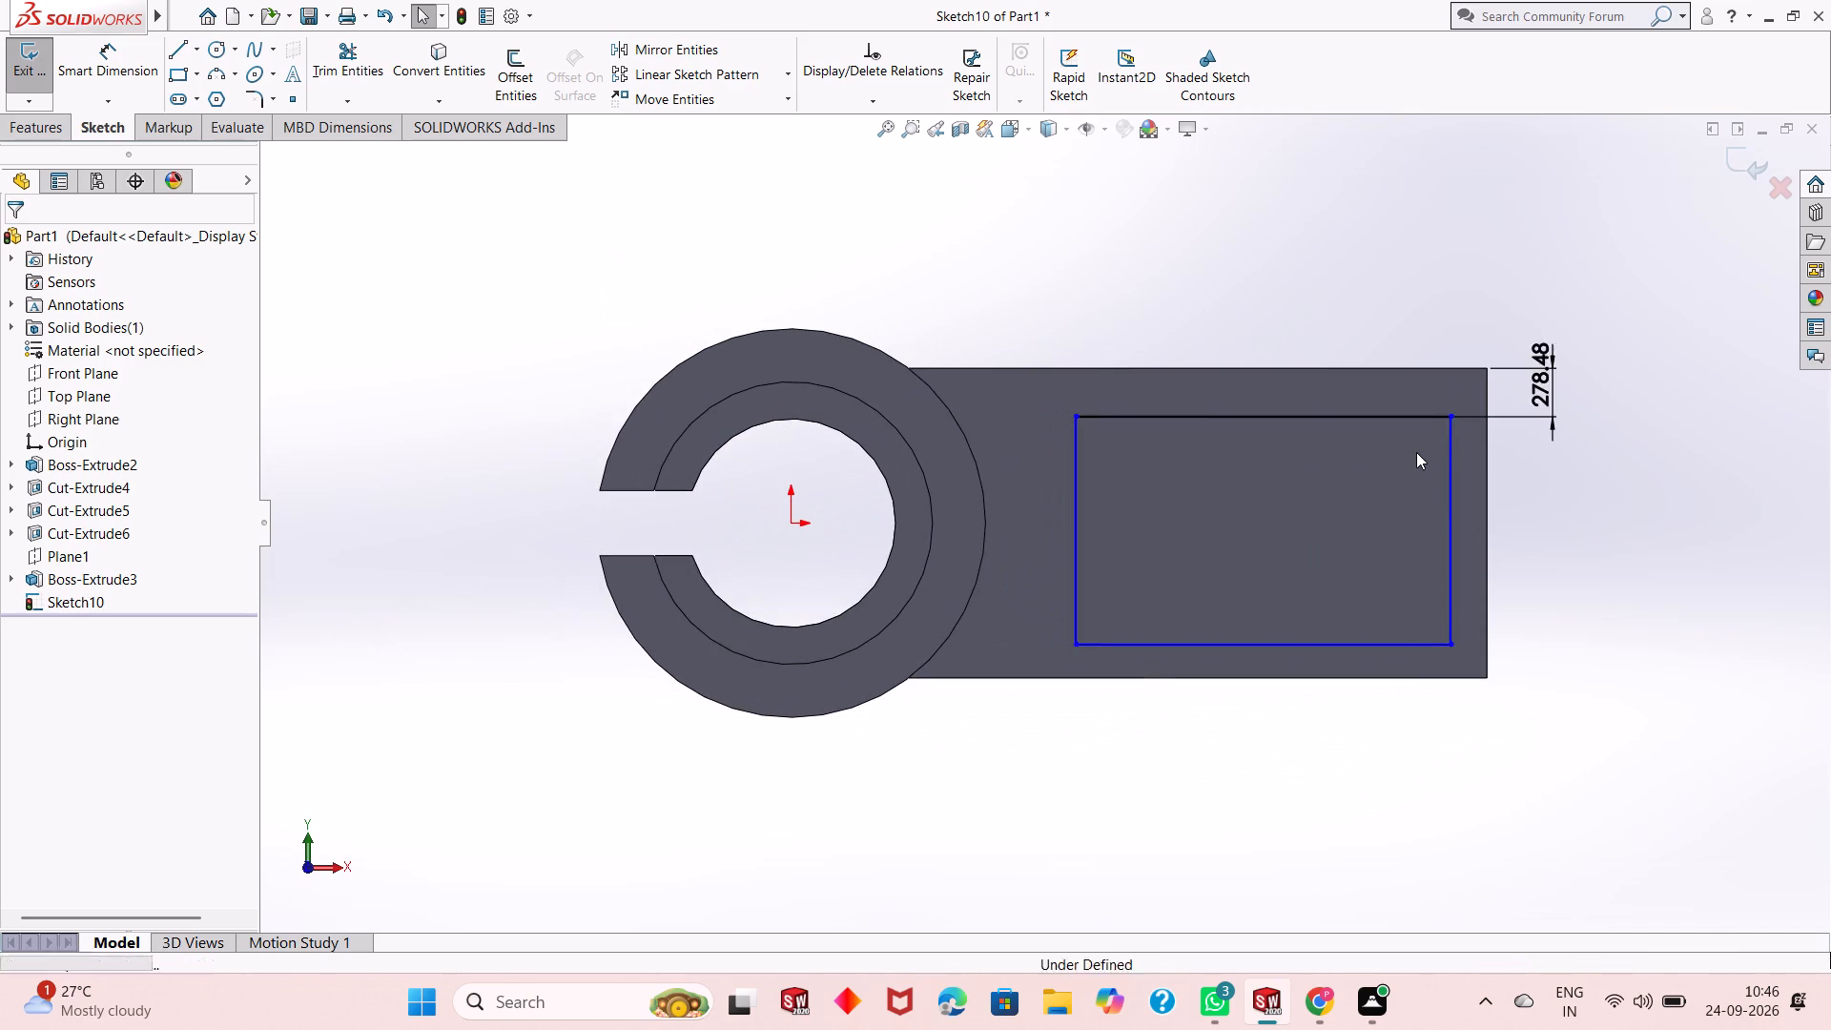
key(ctrl+z)
key(ctrl+z)
key(ctrl+z)
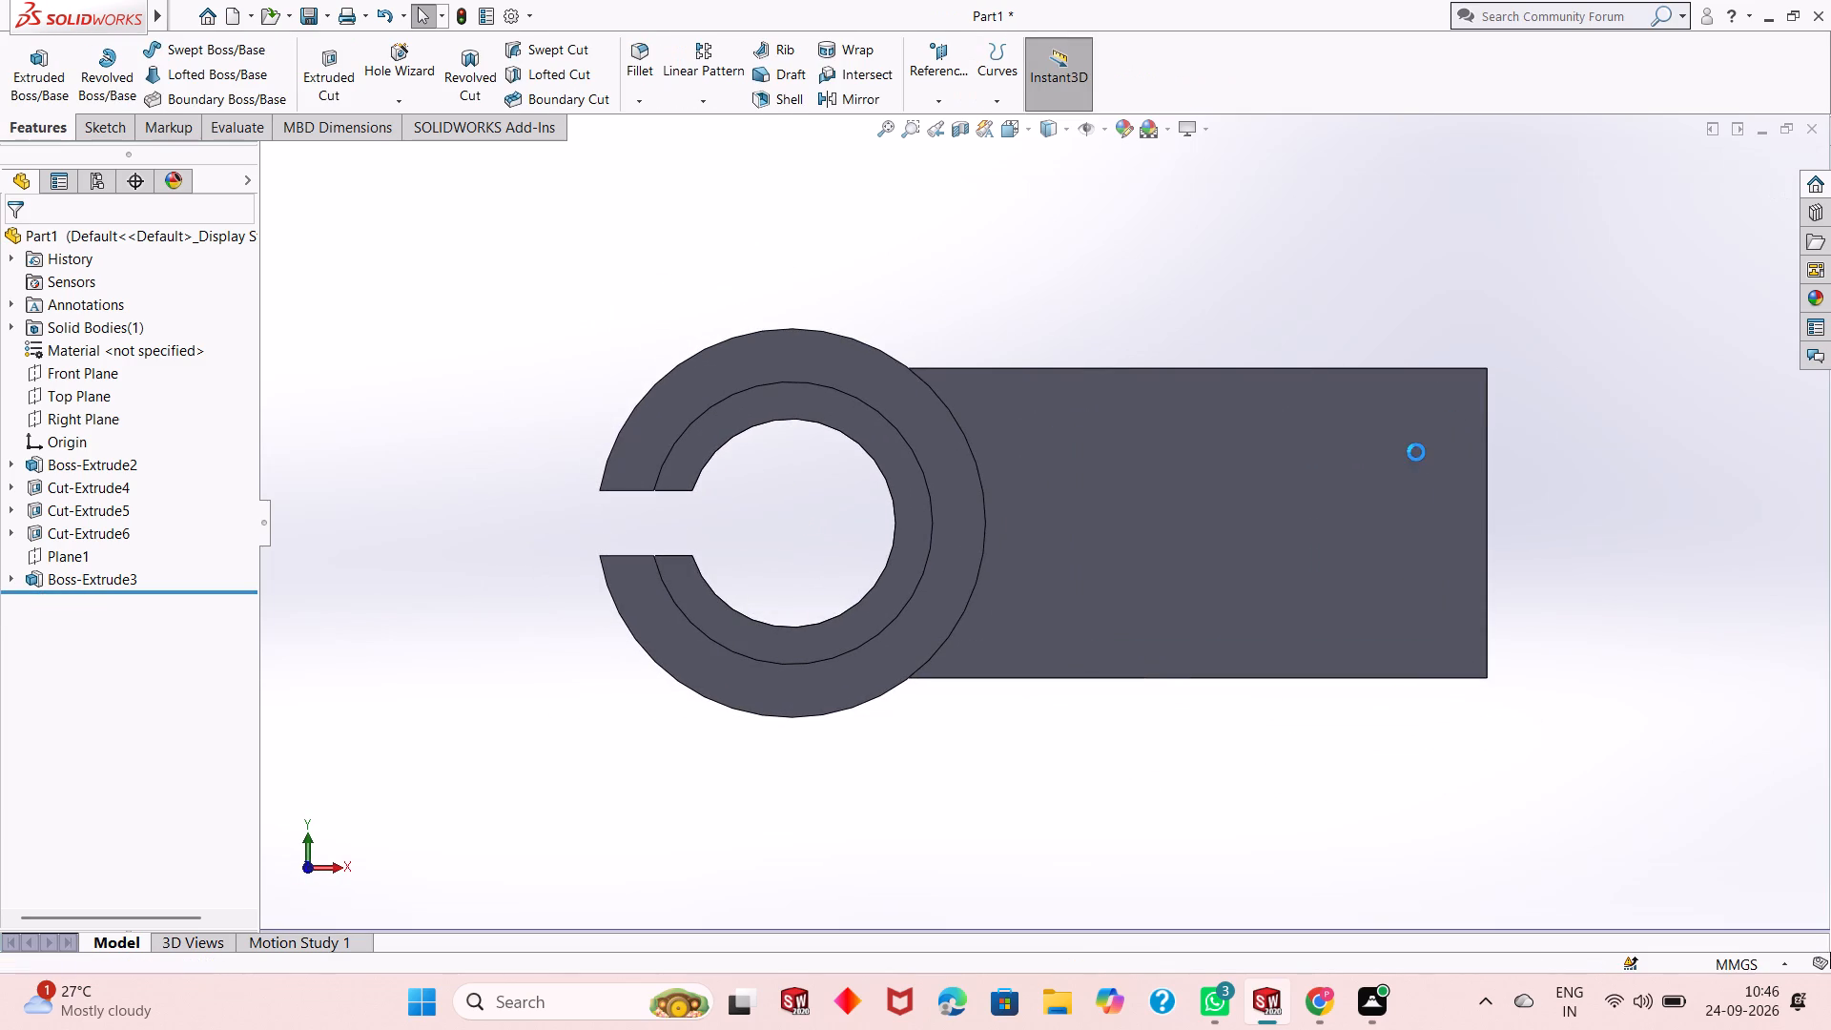
key(ctrl+z)
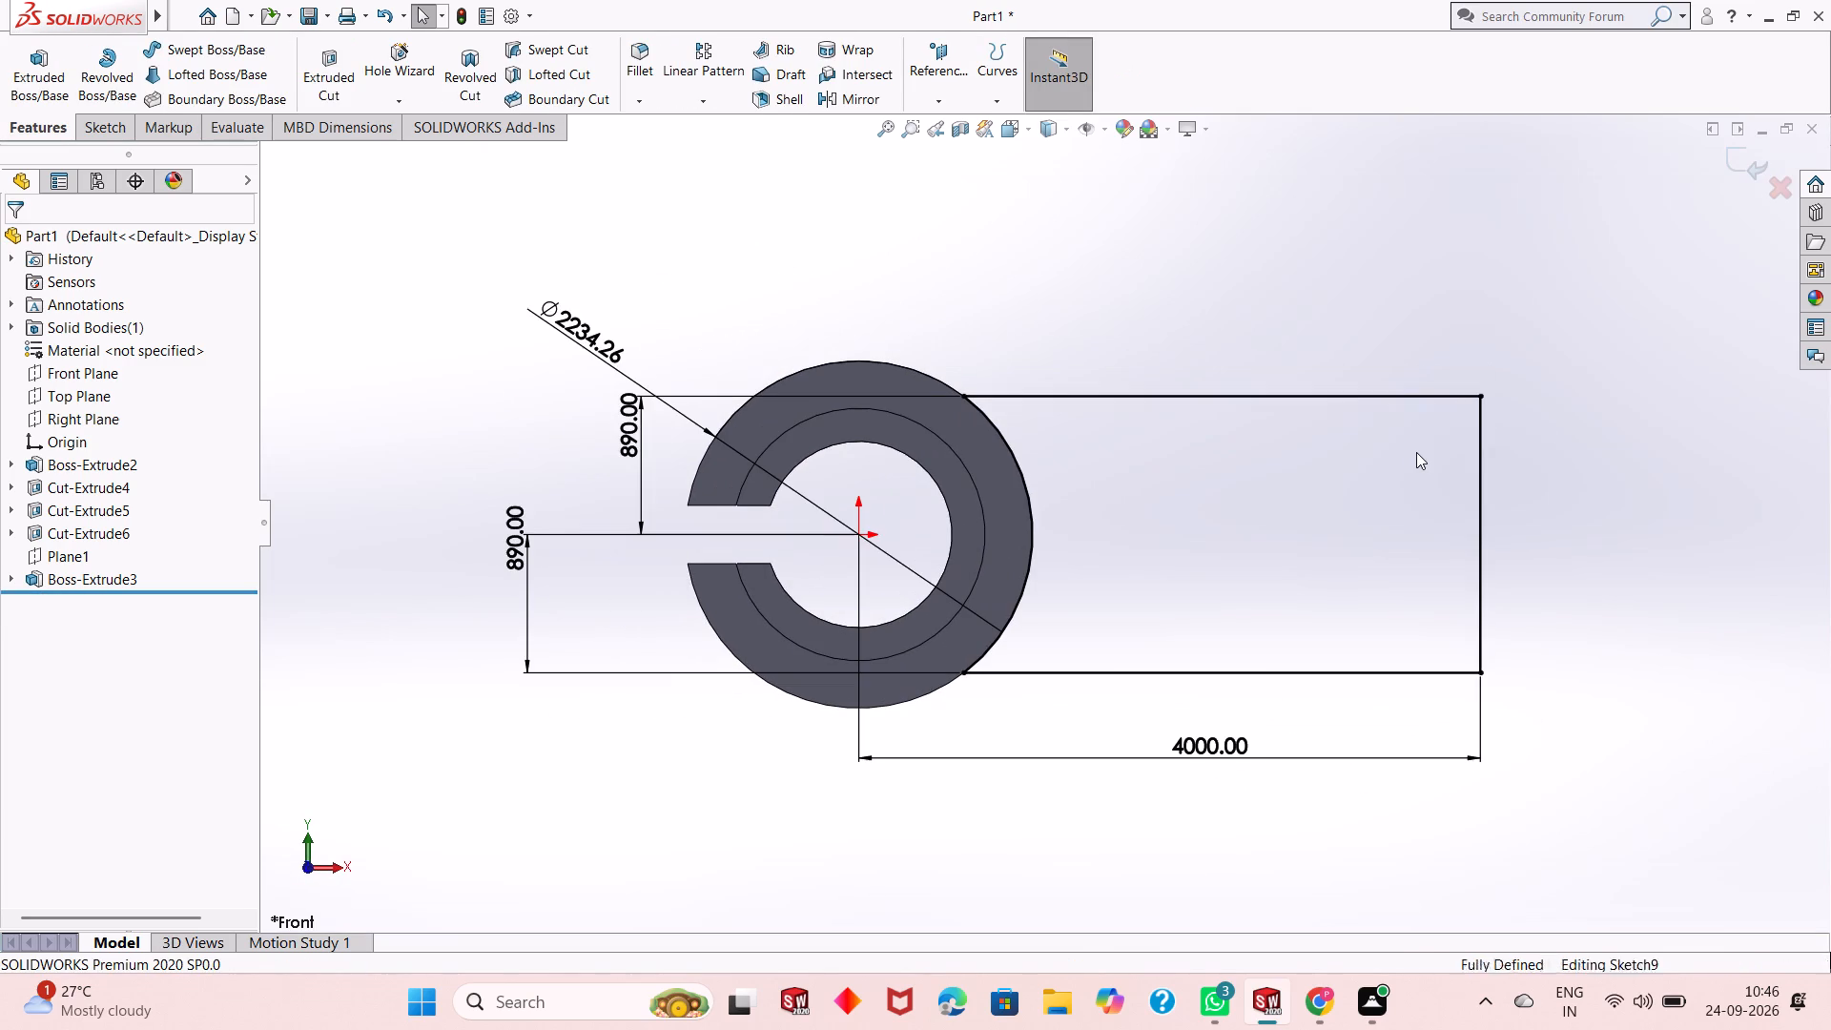
Delete the two 890 mm vertical dimensions locating the arm profile's upper and lower edges from the origin.
scroll(859, 542, up, 2)
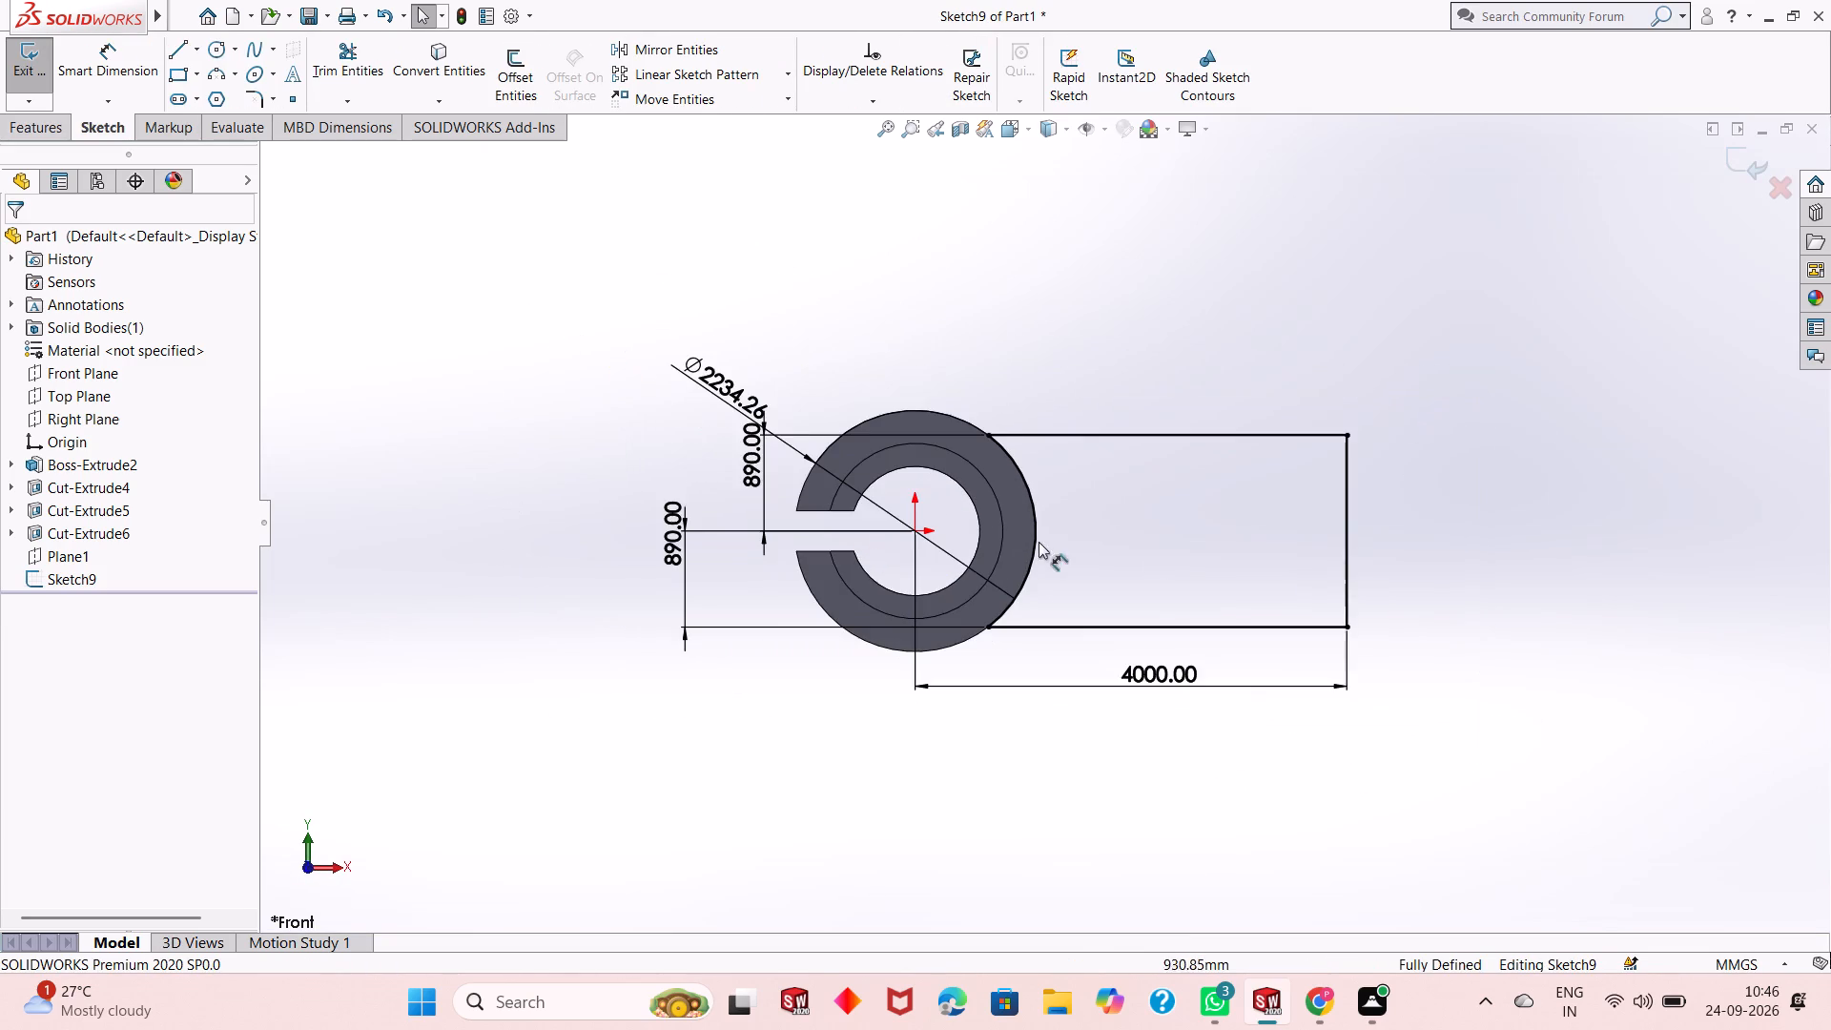
scroll(1268, 571, down, 2)
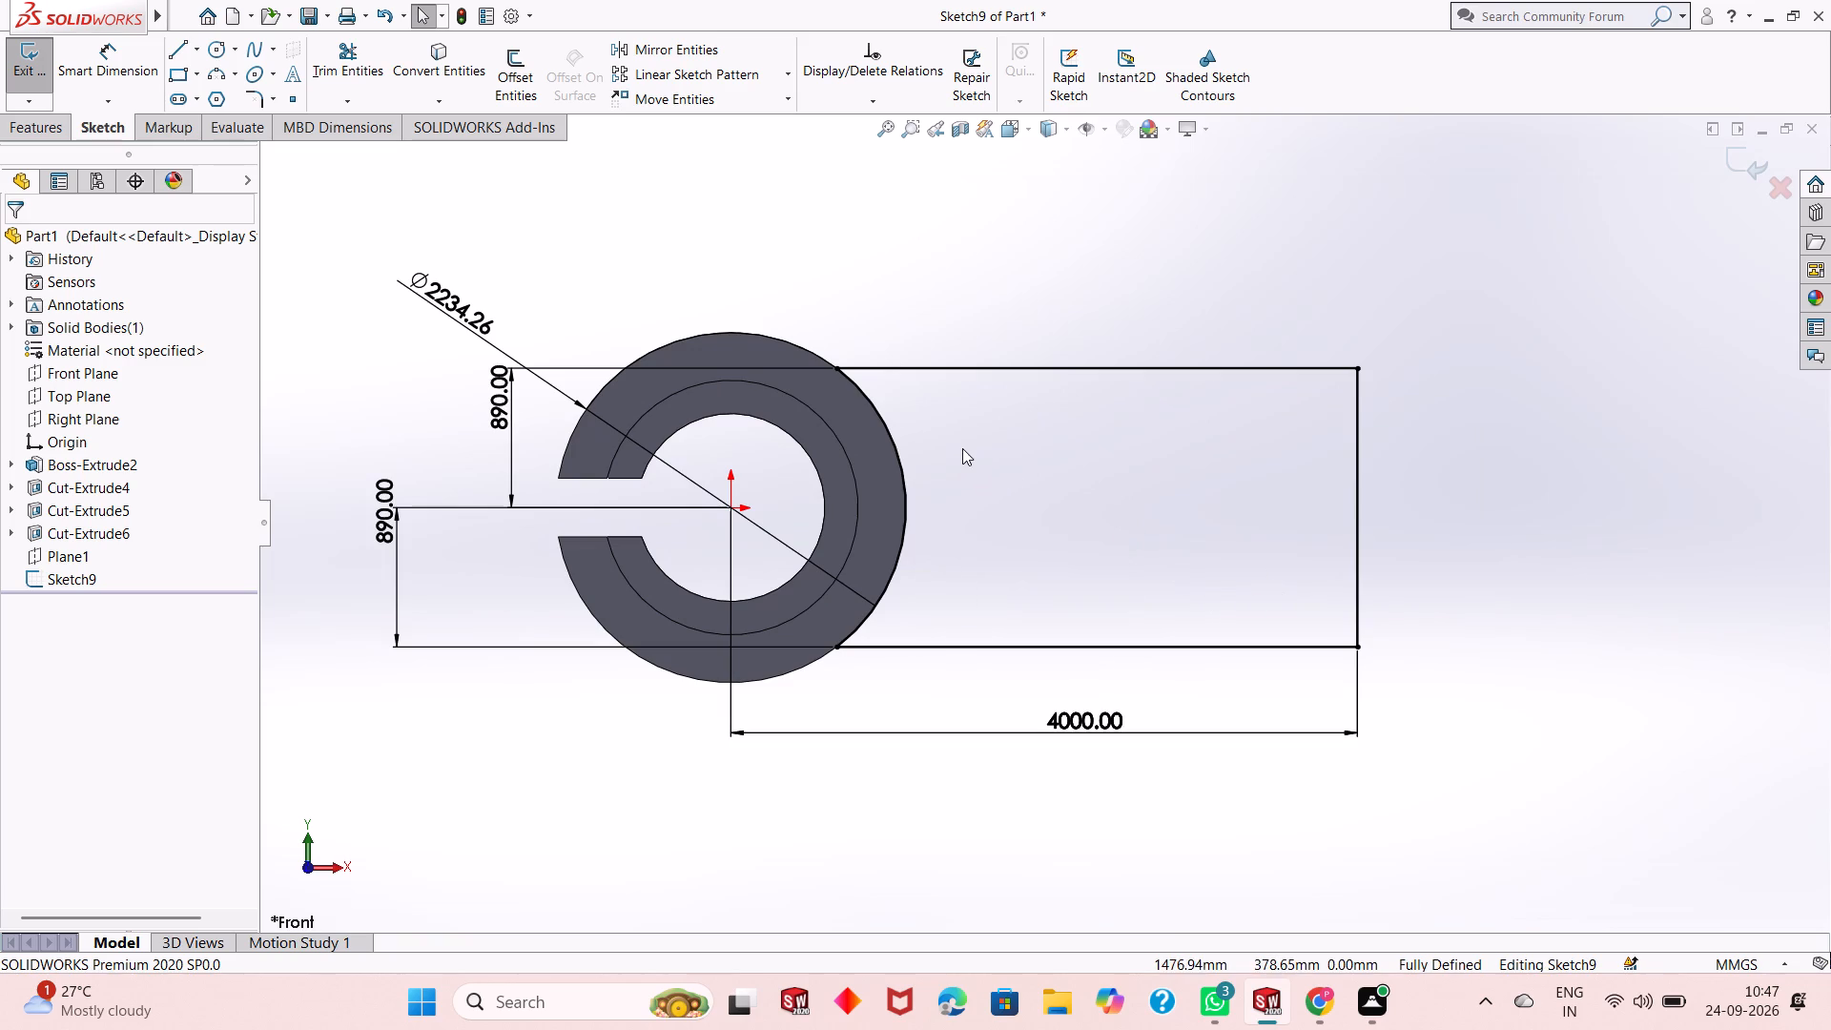
right_click(503, 419)
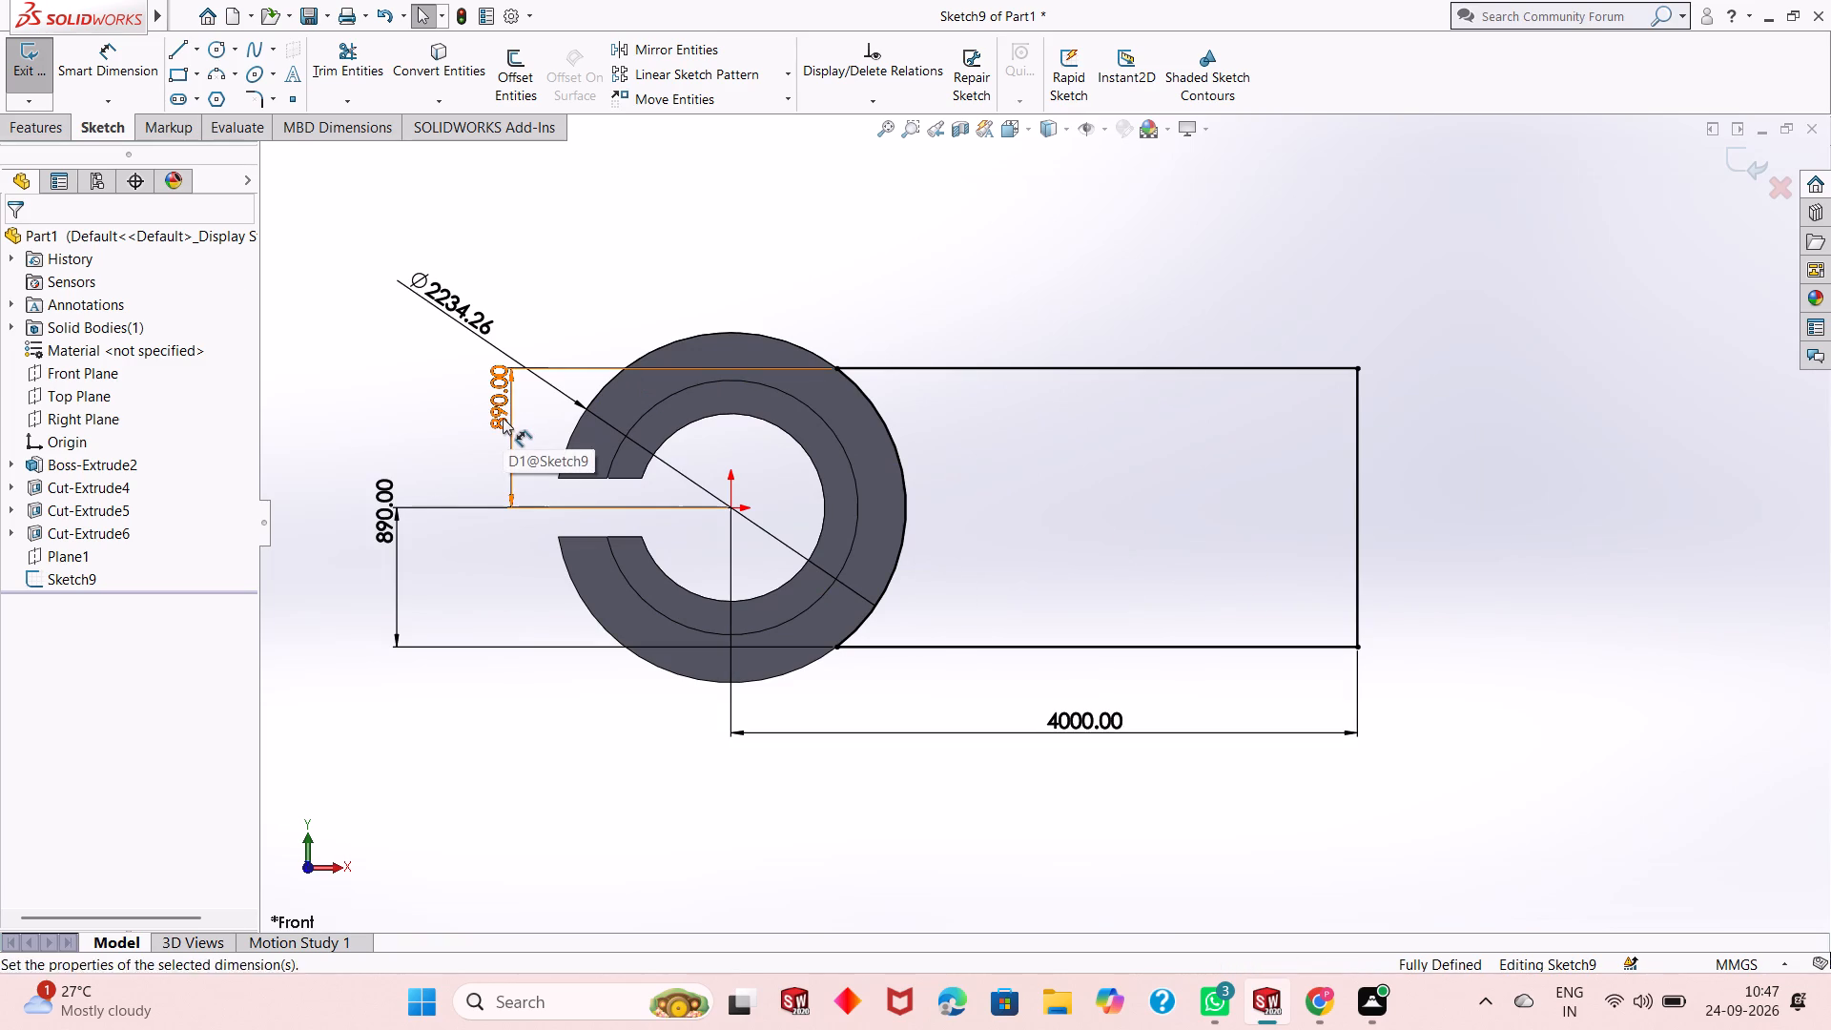
click(557, 649)
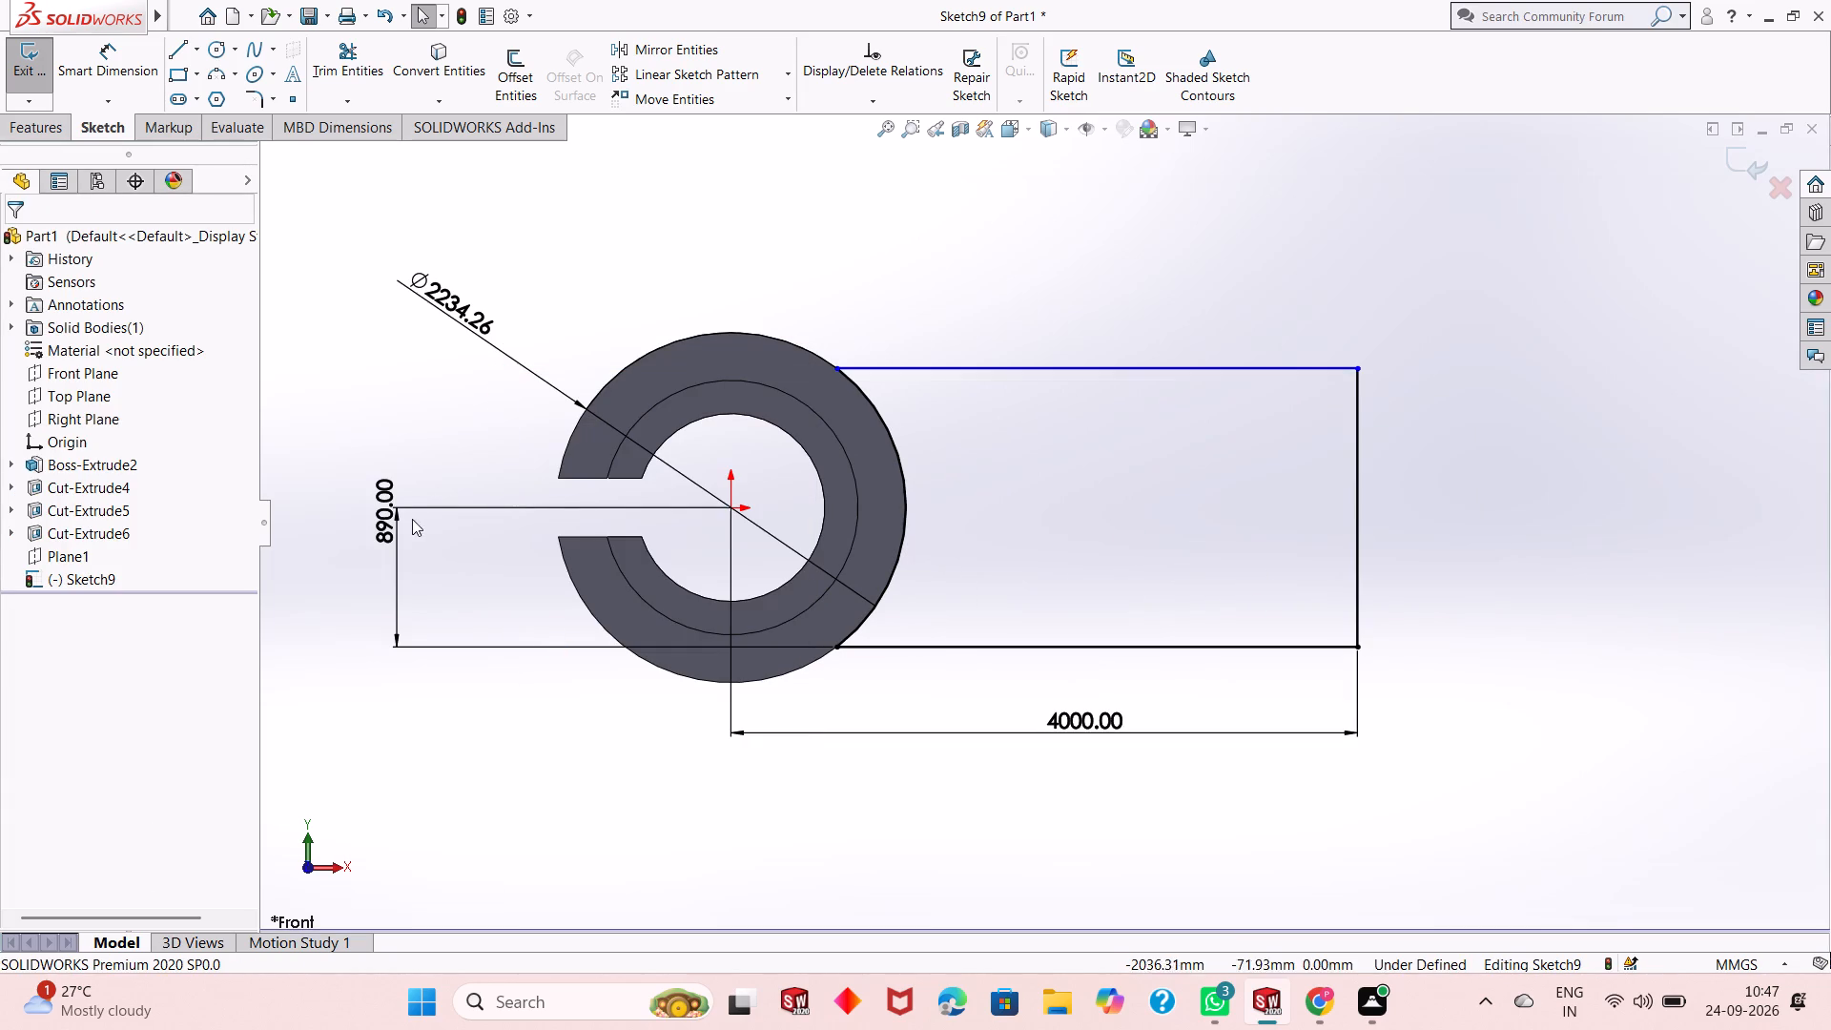
right_click(402, 511)
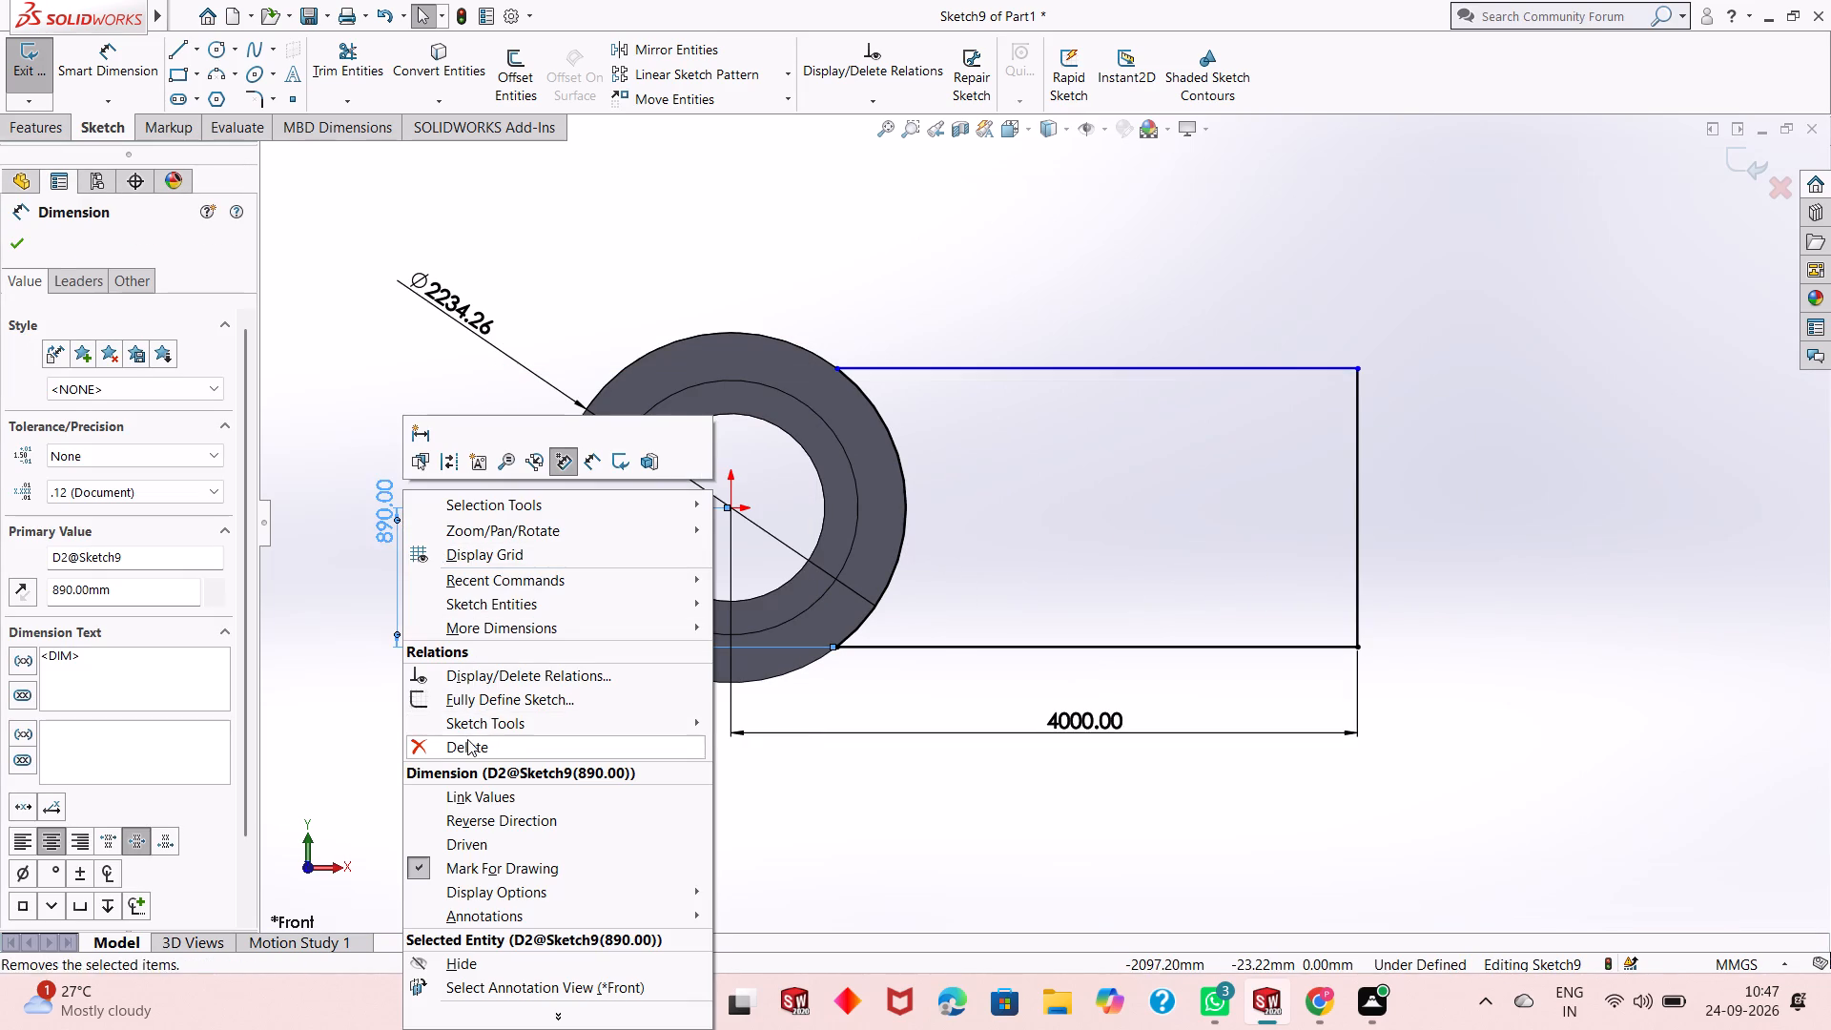
click(467, 747)
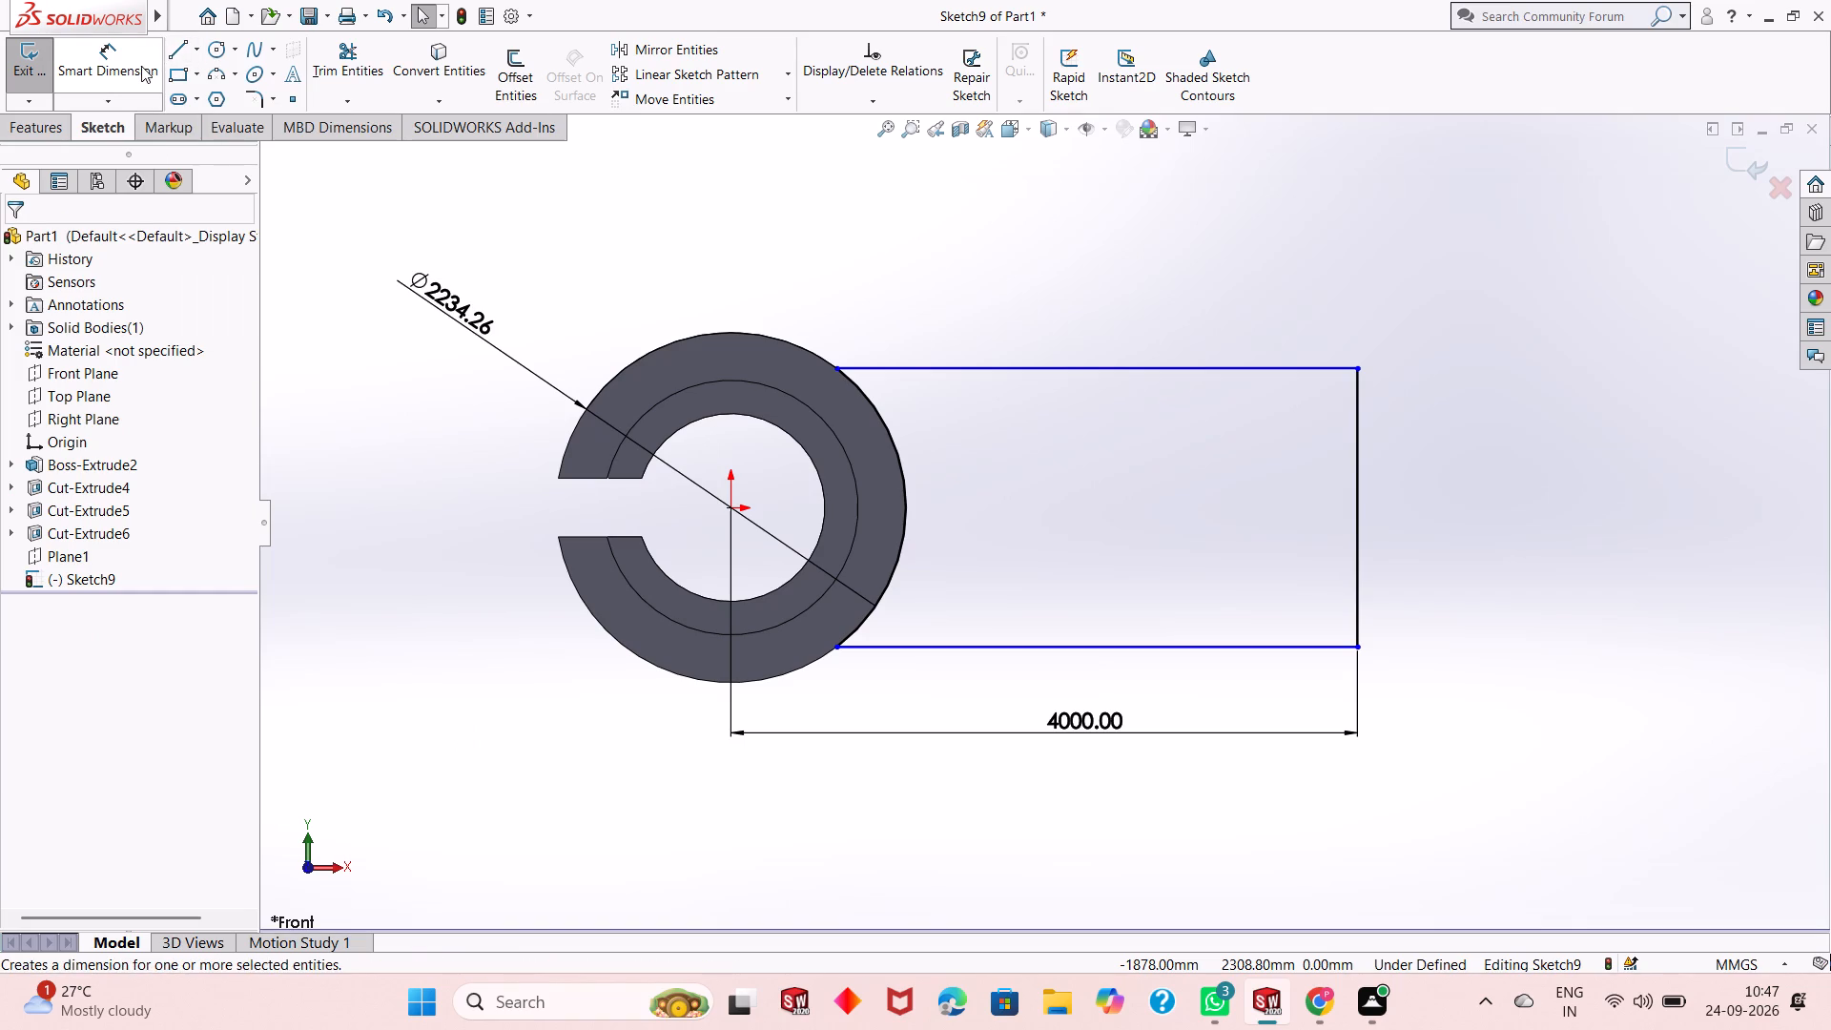
Sketch a horizontal line about 300 mm long extending the arm profile's upper edge inward over the ring.
click(177, 55)
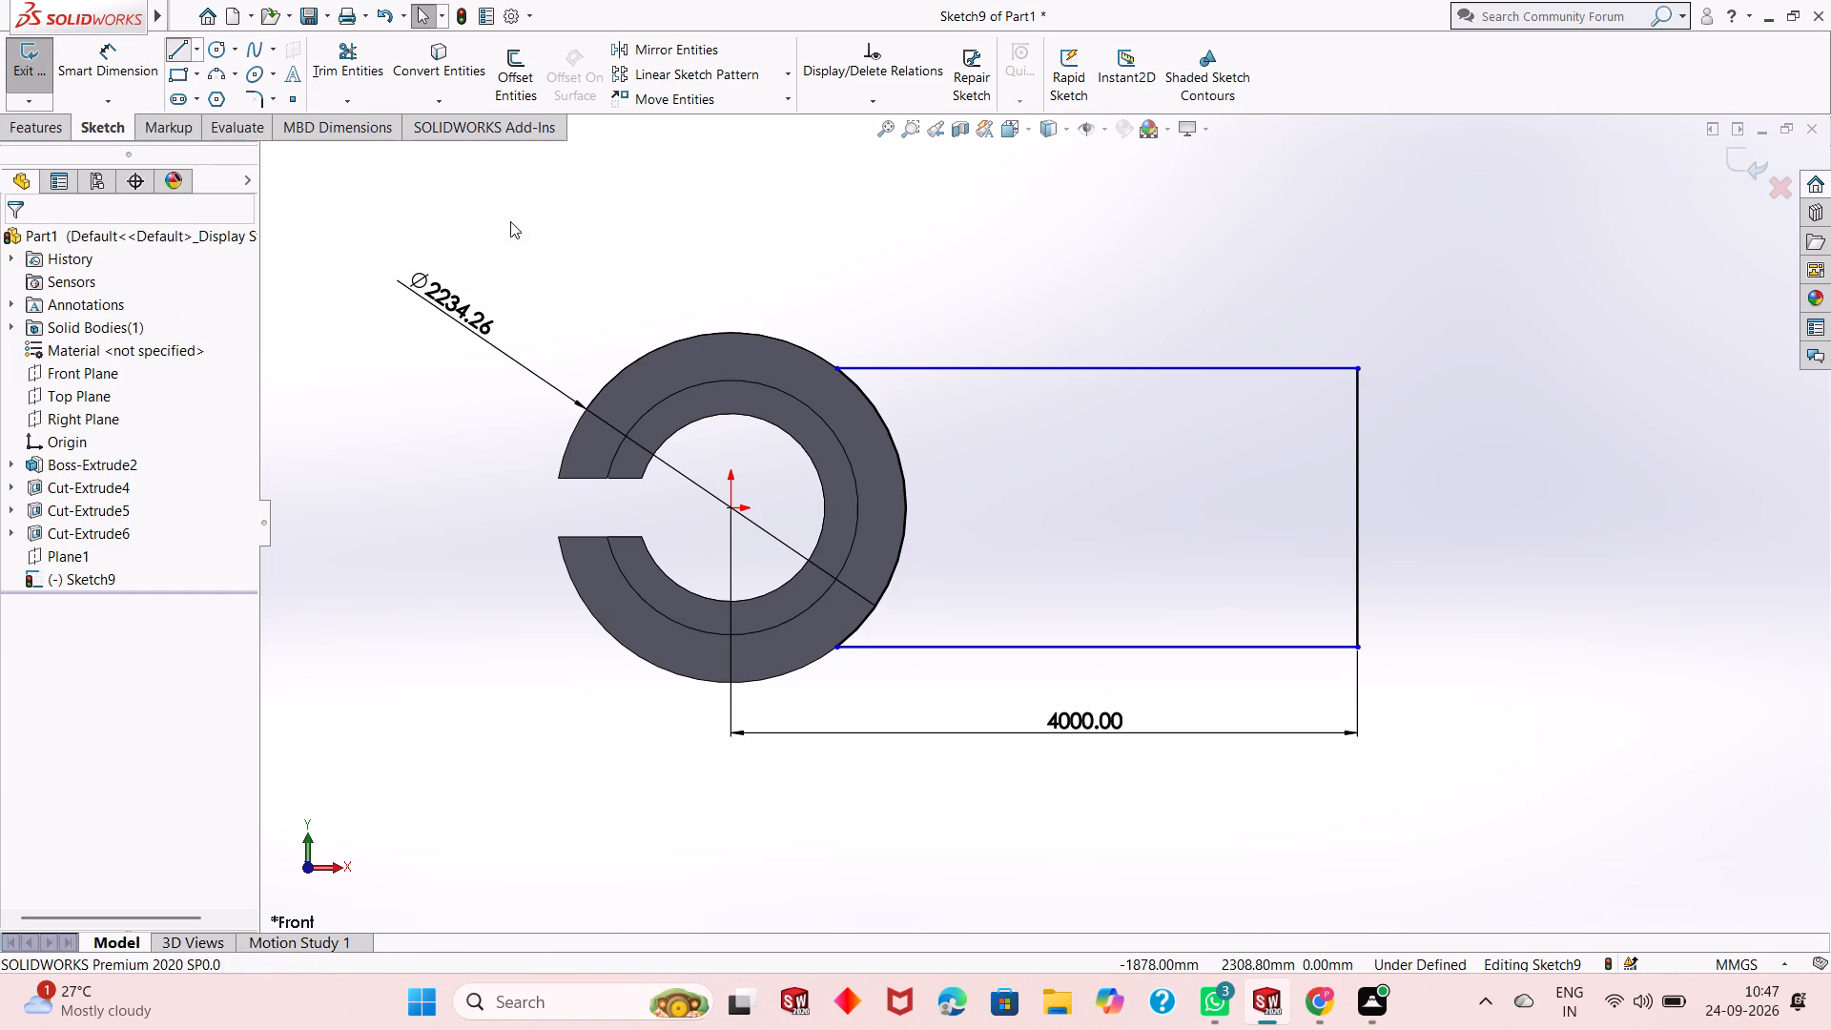
scroll(868, 411, down, 4)
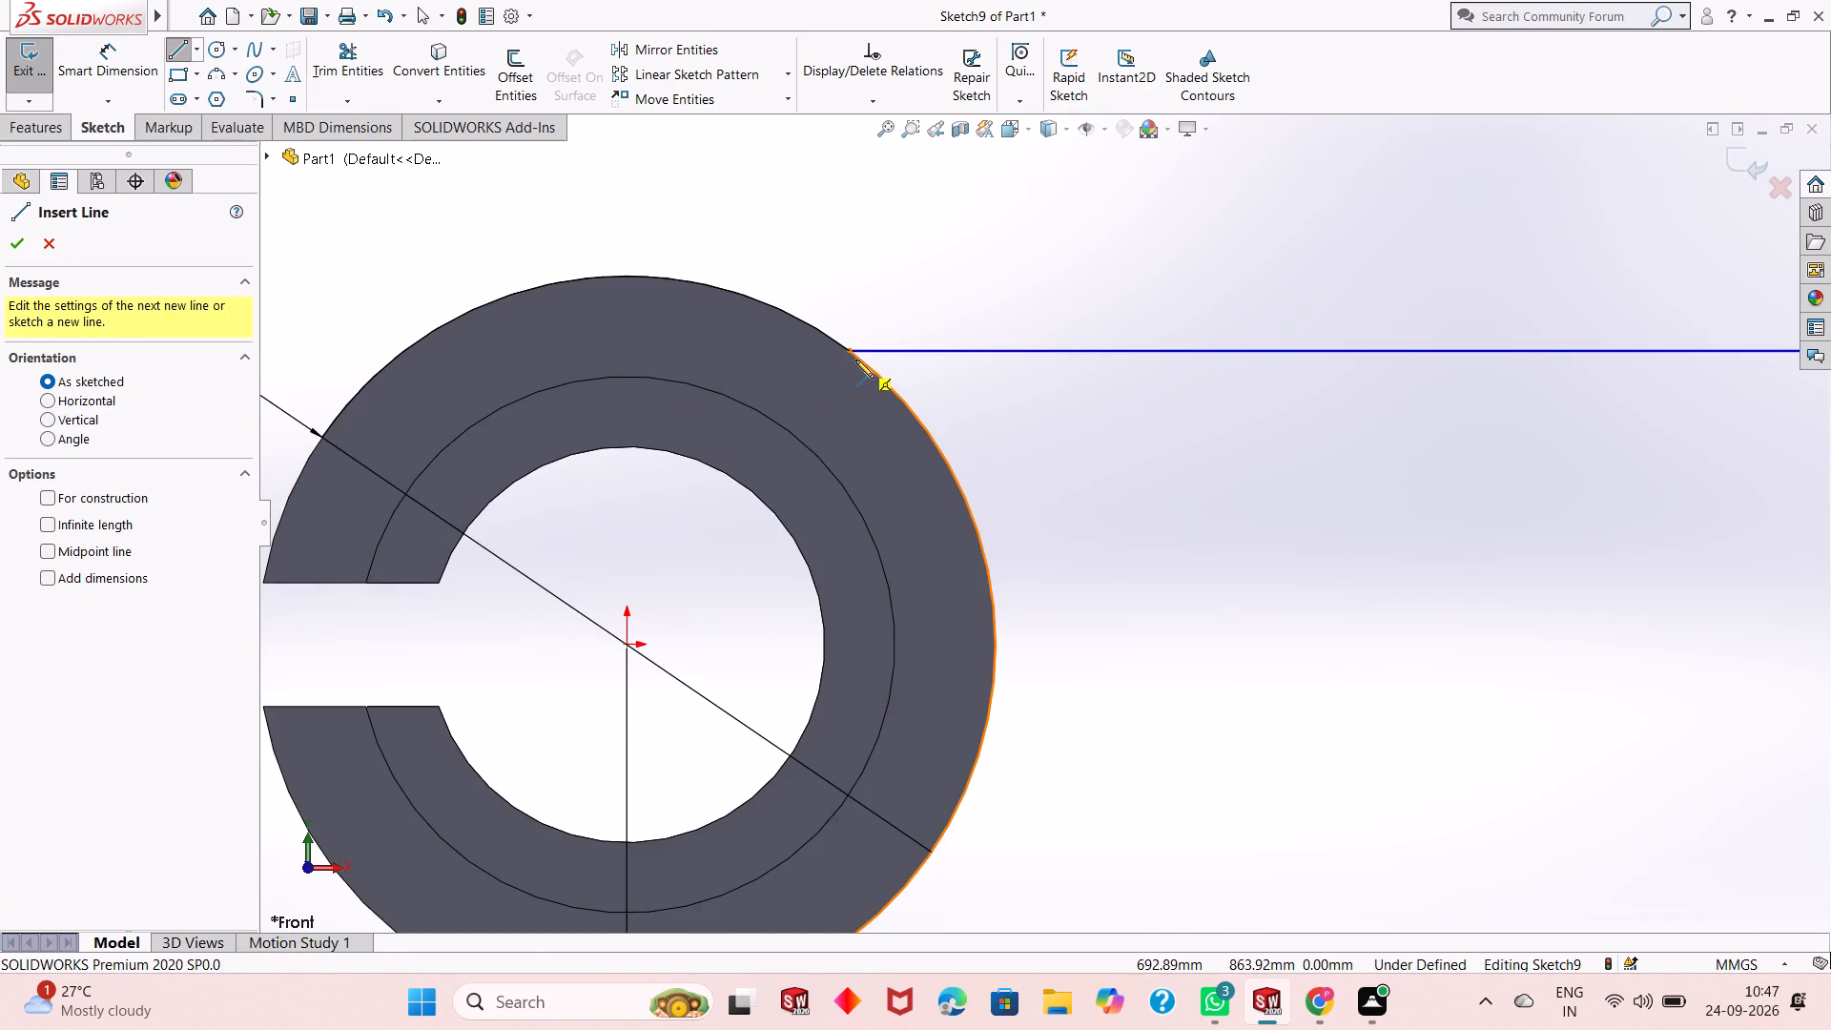
click(852, 353)
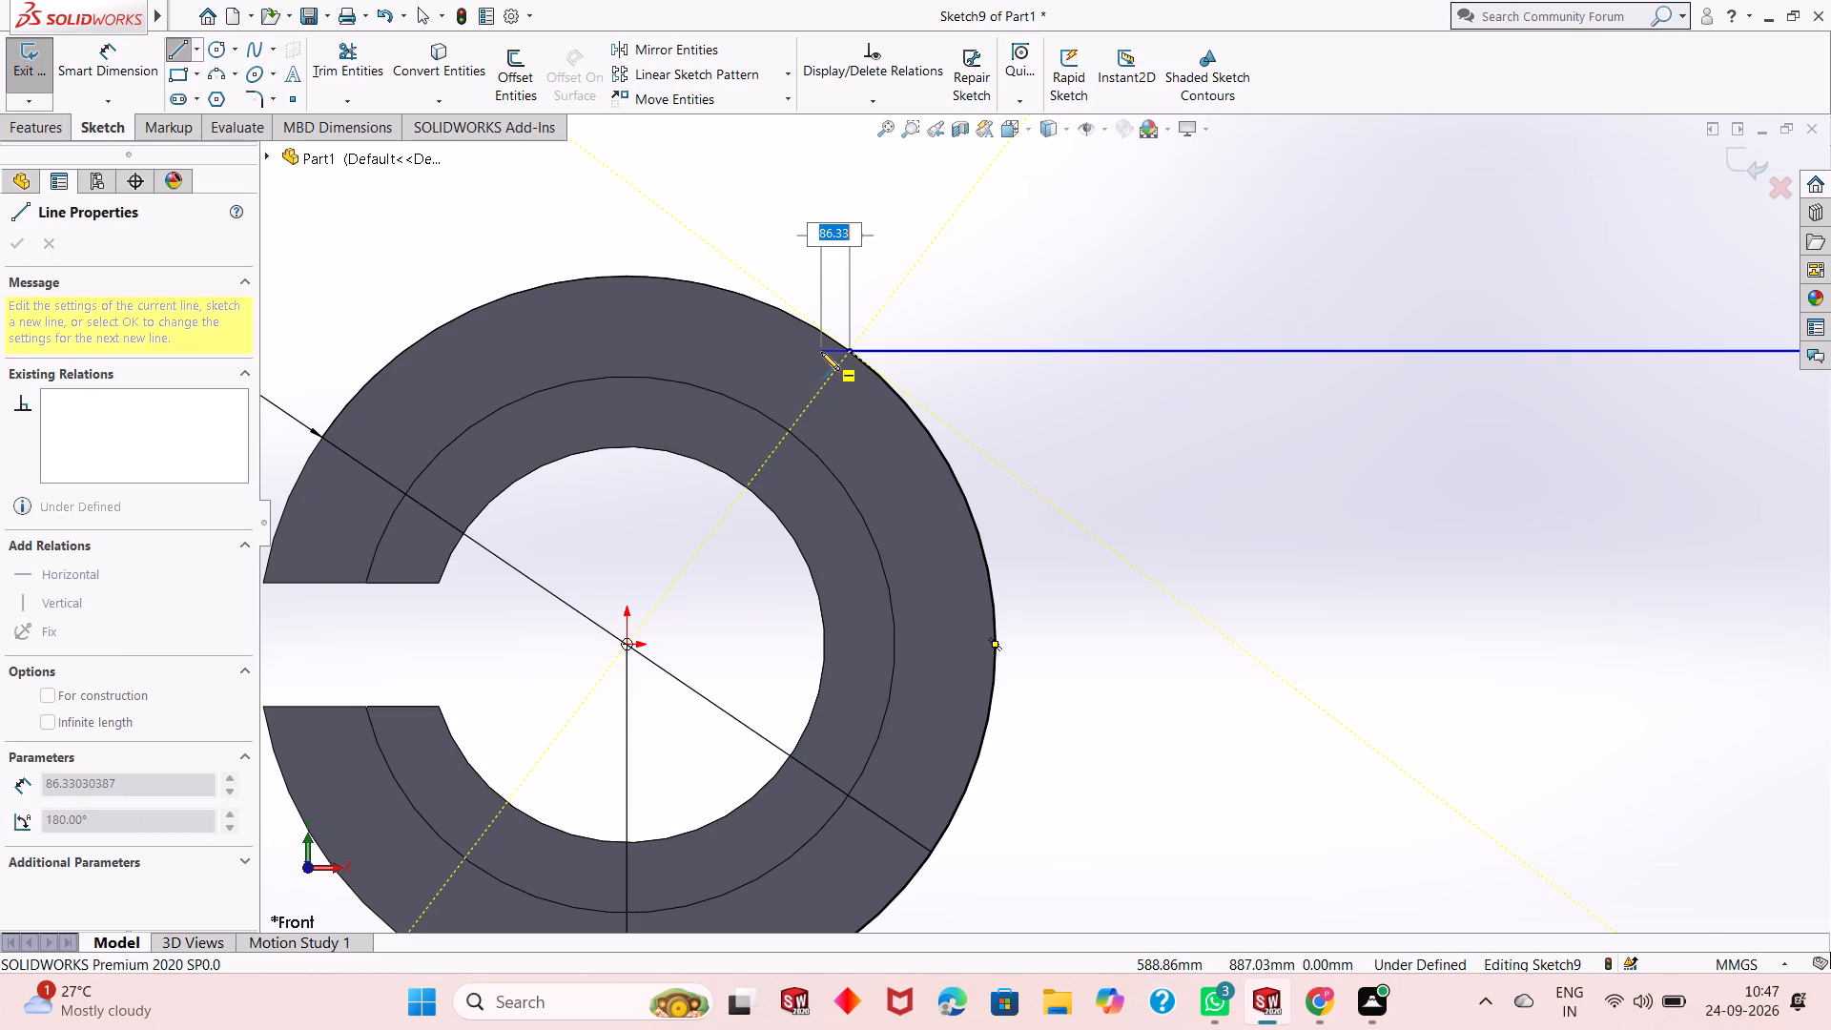
click(751, 348)
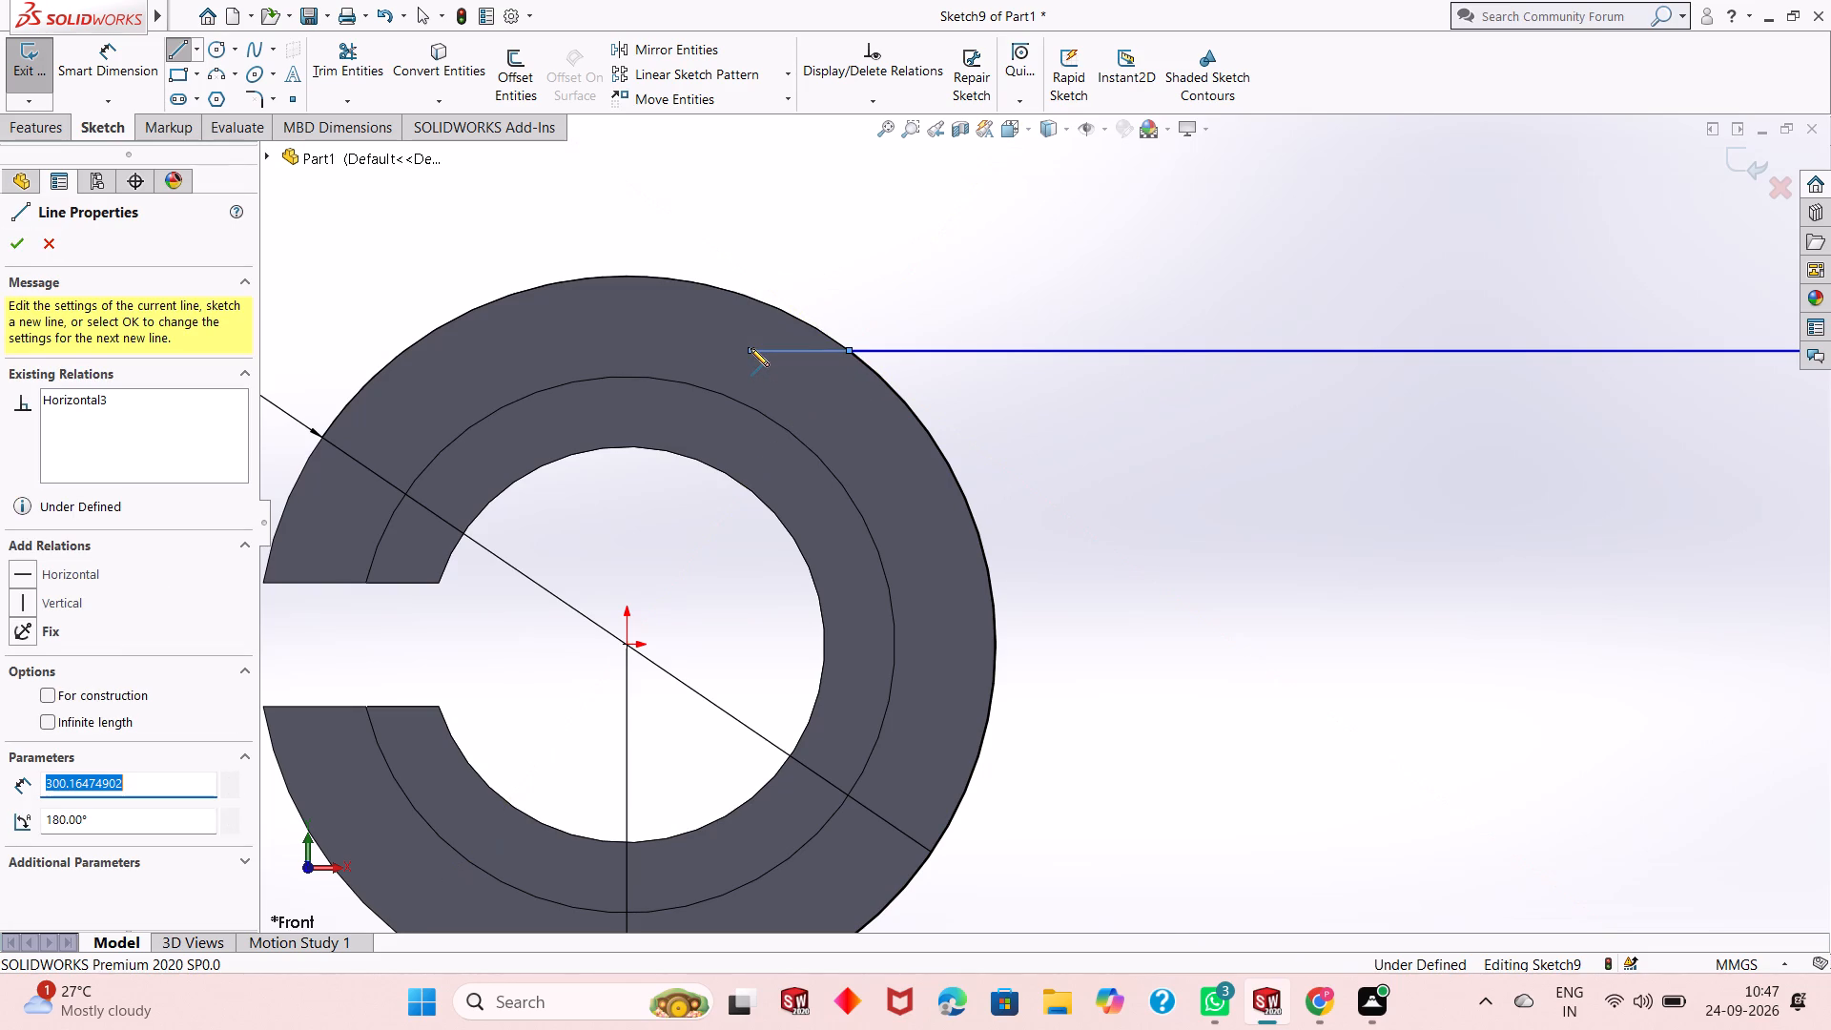
key(Escape)
key(Escape)
key(Escape)
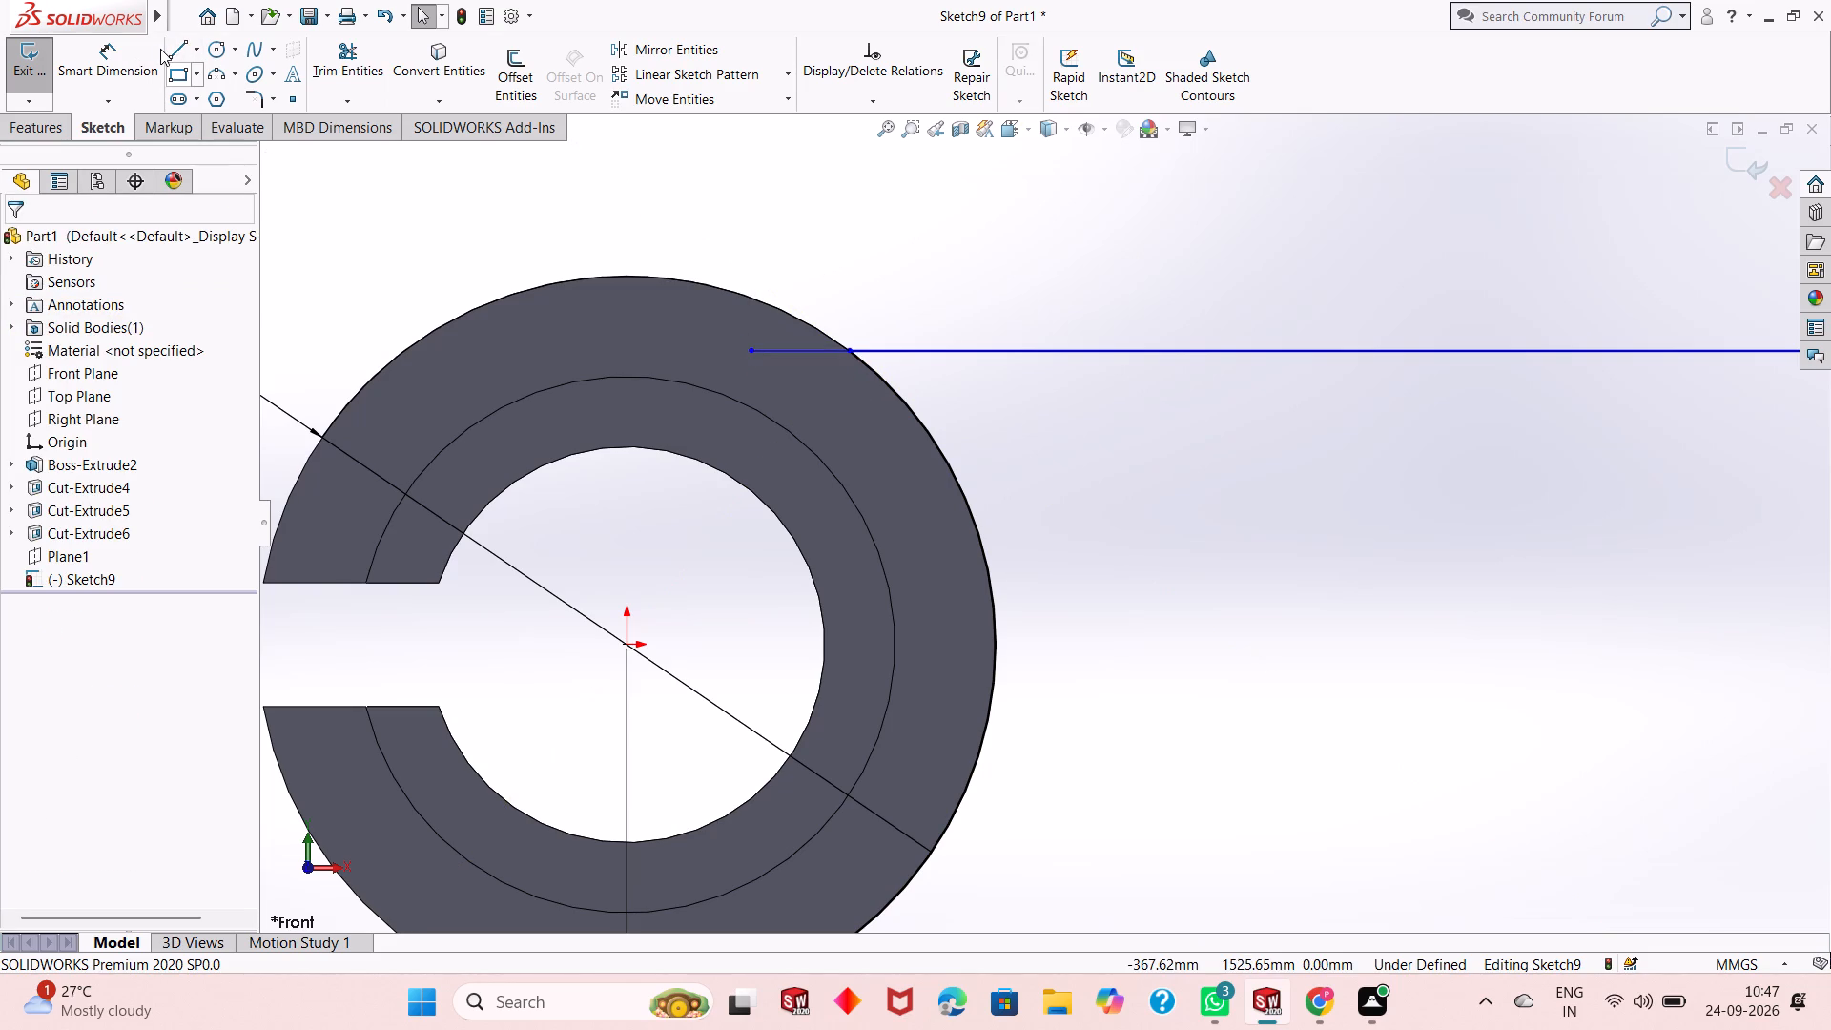
Sketch a horizontal line about 360 mm long extending the arm profile's lower edge inward over the ring.
click(175, 49)
scroll(639, 600, up, 2)
scroll(914, 834, down, 3)
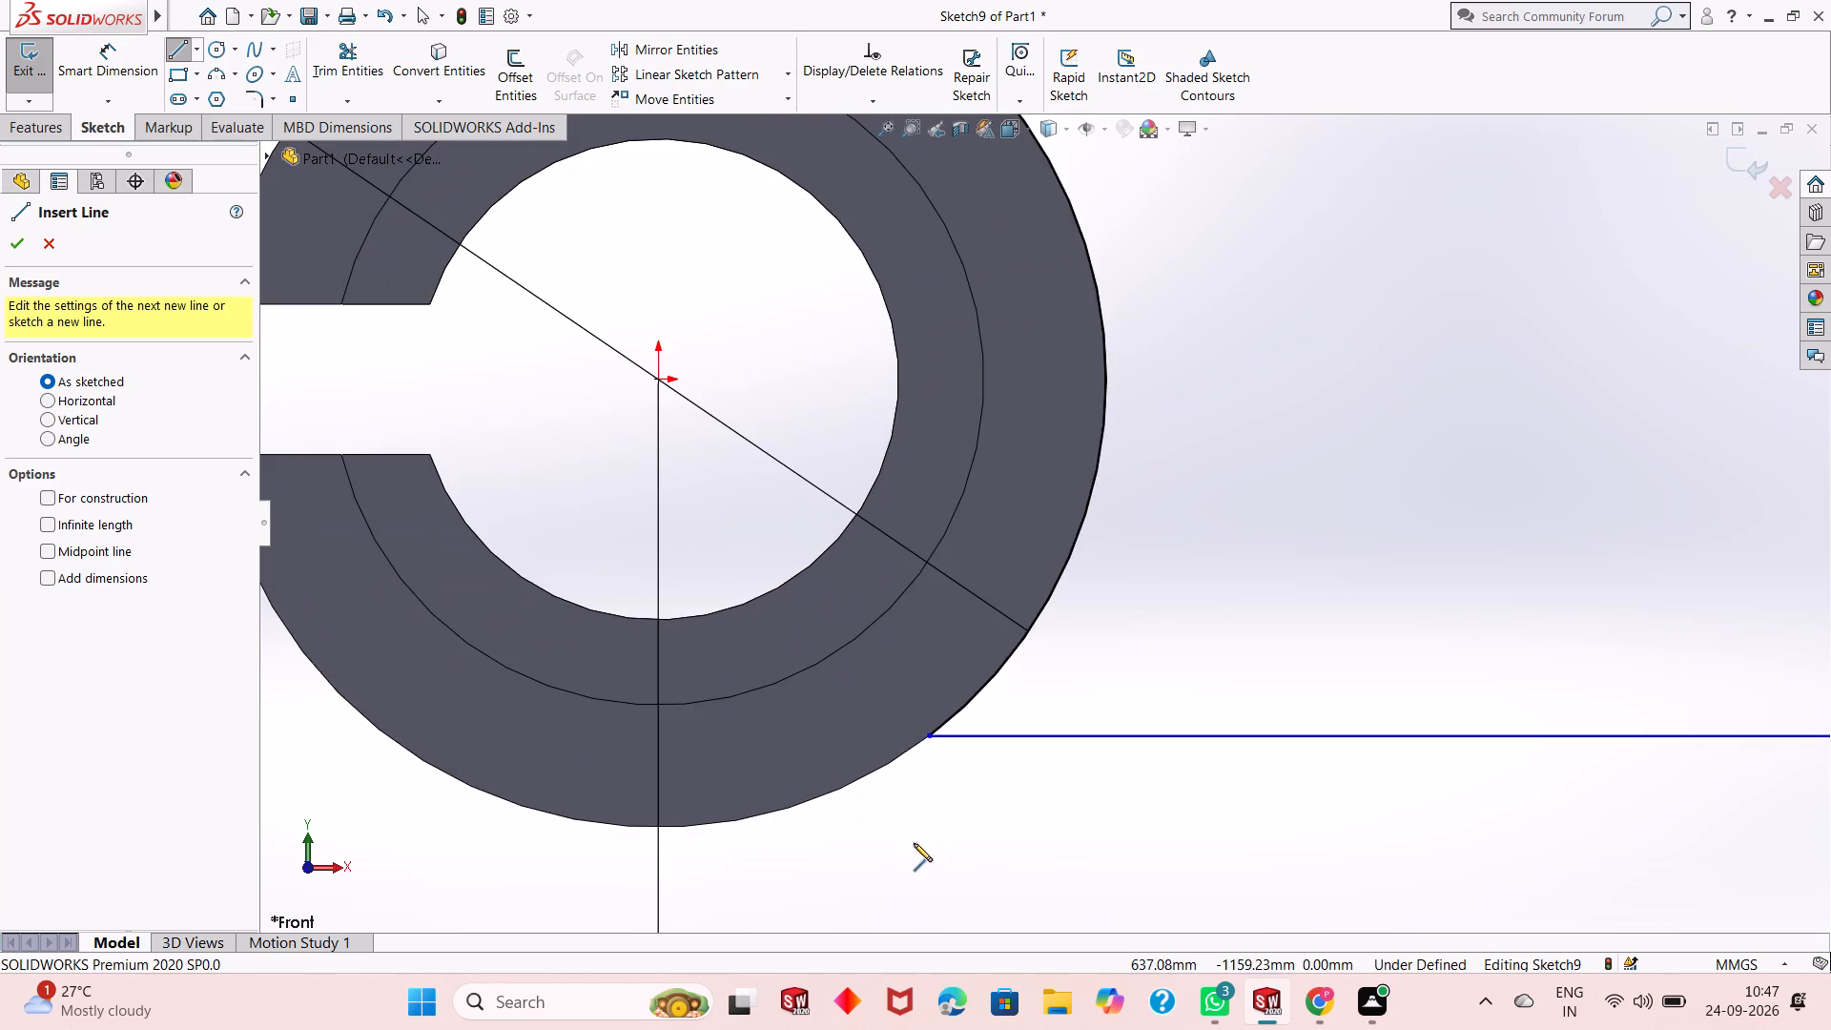
click(926, 734)
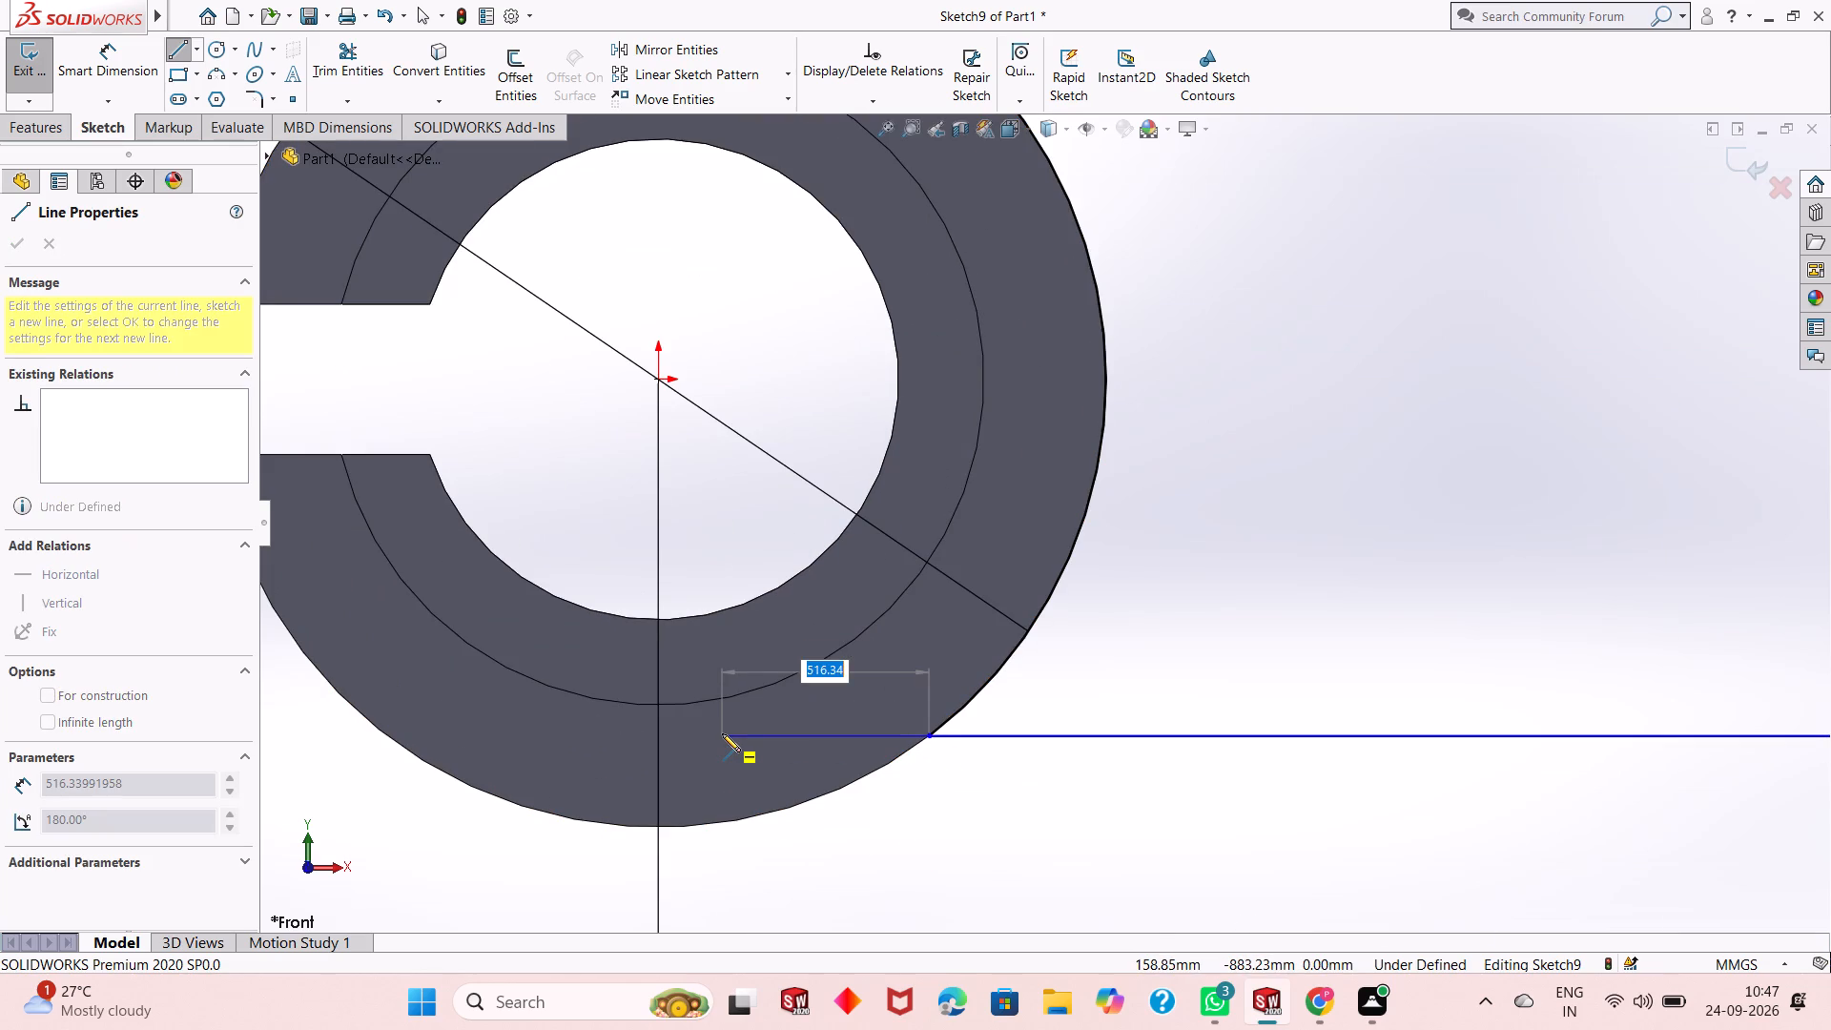
click(784, 736)
key(Escape)
key(Escape)
key(Escape)
key(Escape)
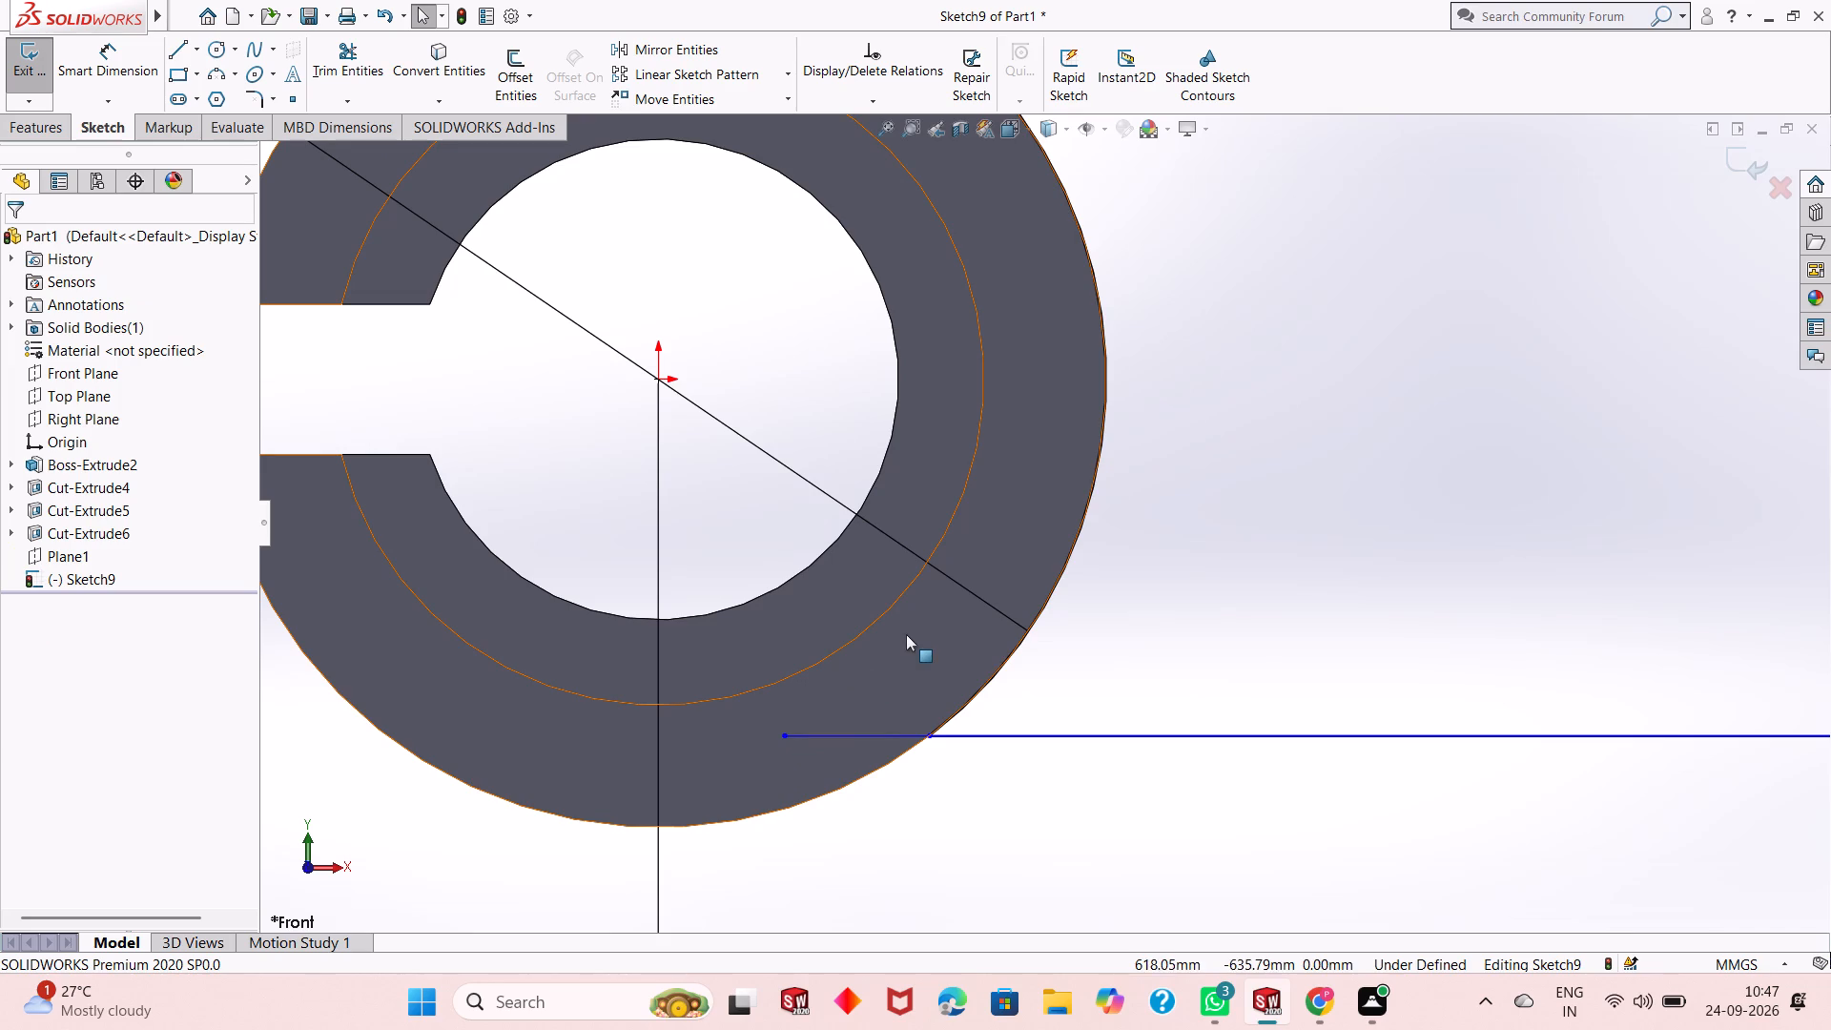
Delete the profile arc along the ring's outer edge between the arm's upper and lower lines.
scroll(923, 757, down, 4)
scroll(977, 682, down, 3)
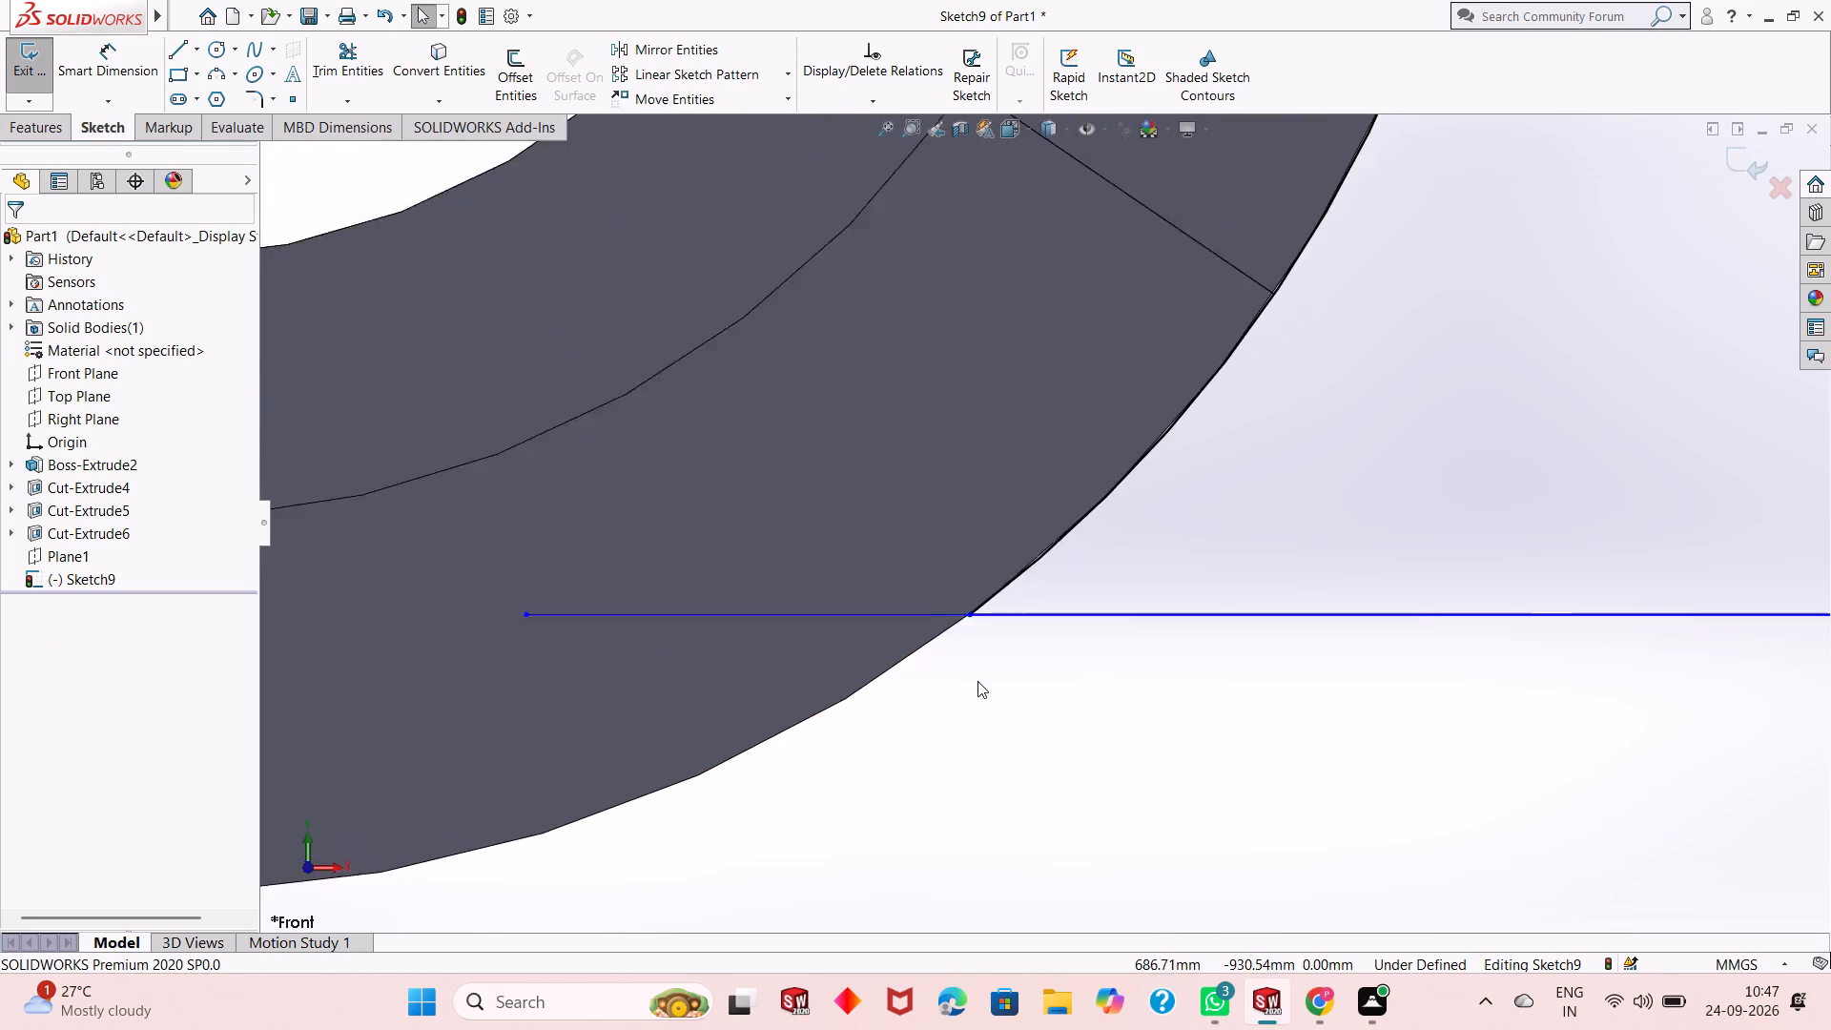
scroll(977, 681, down, 1)
scroll(977, 681, up, 10)
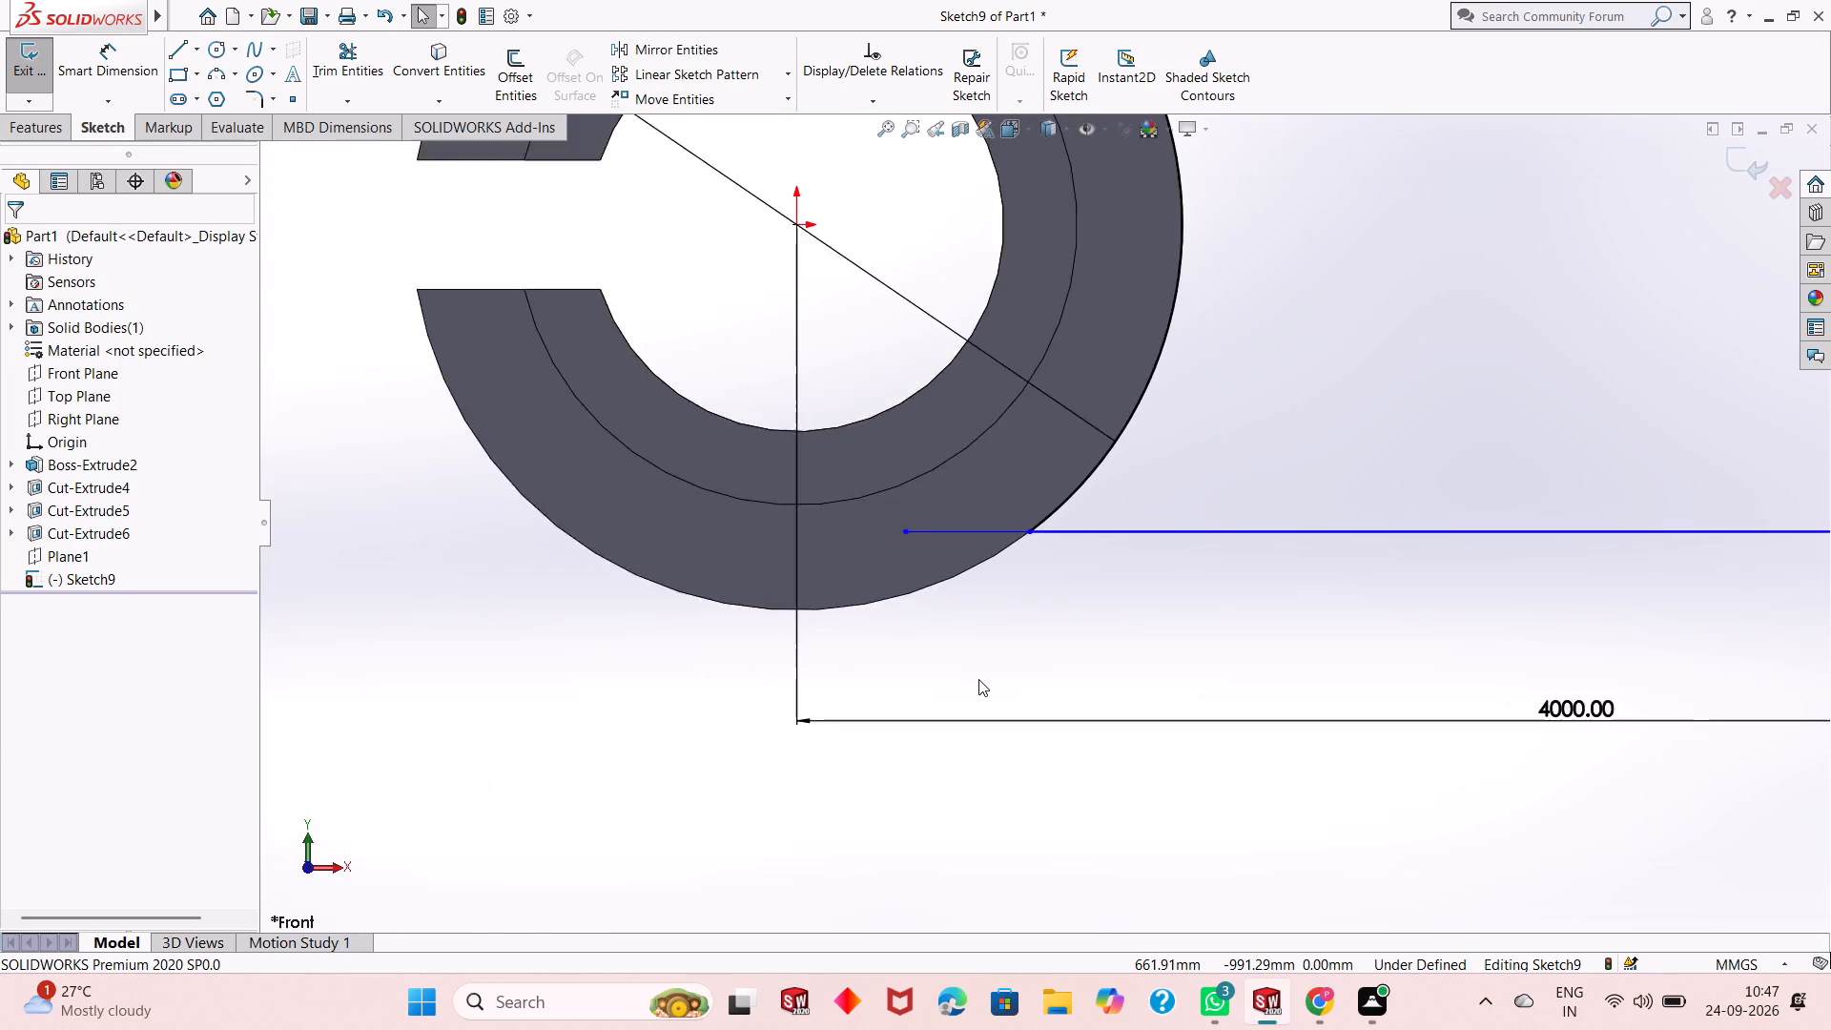
scroll(978, 679, up, 1)
scroll(1036, 541, up, 1)
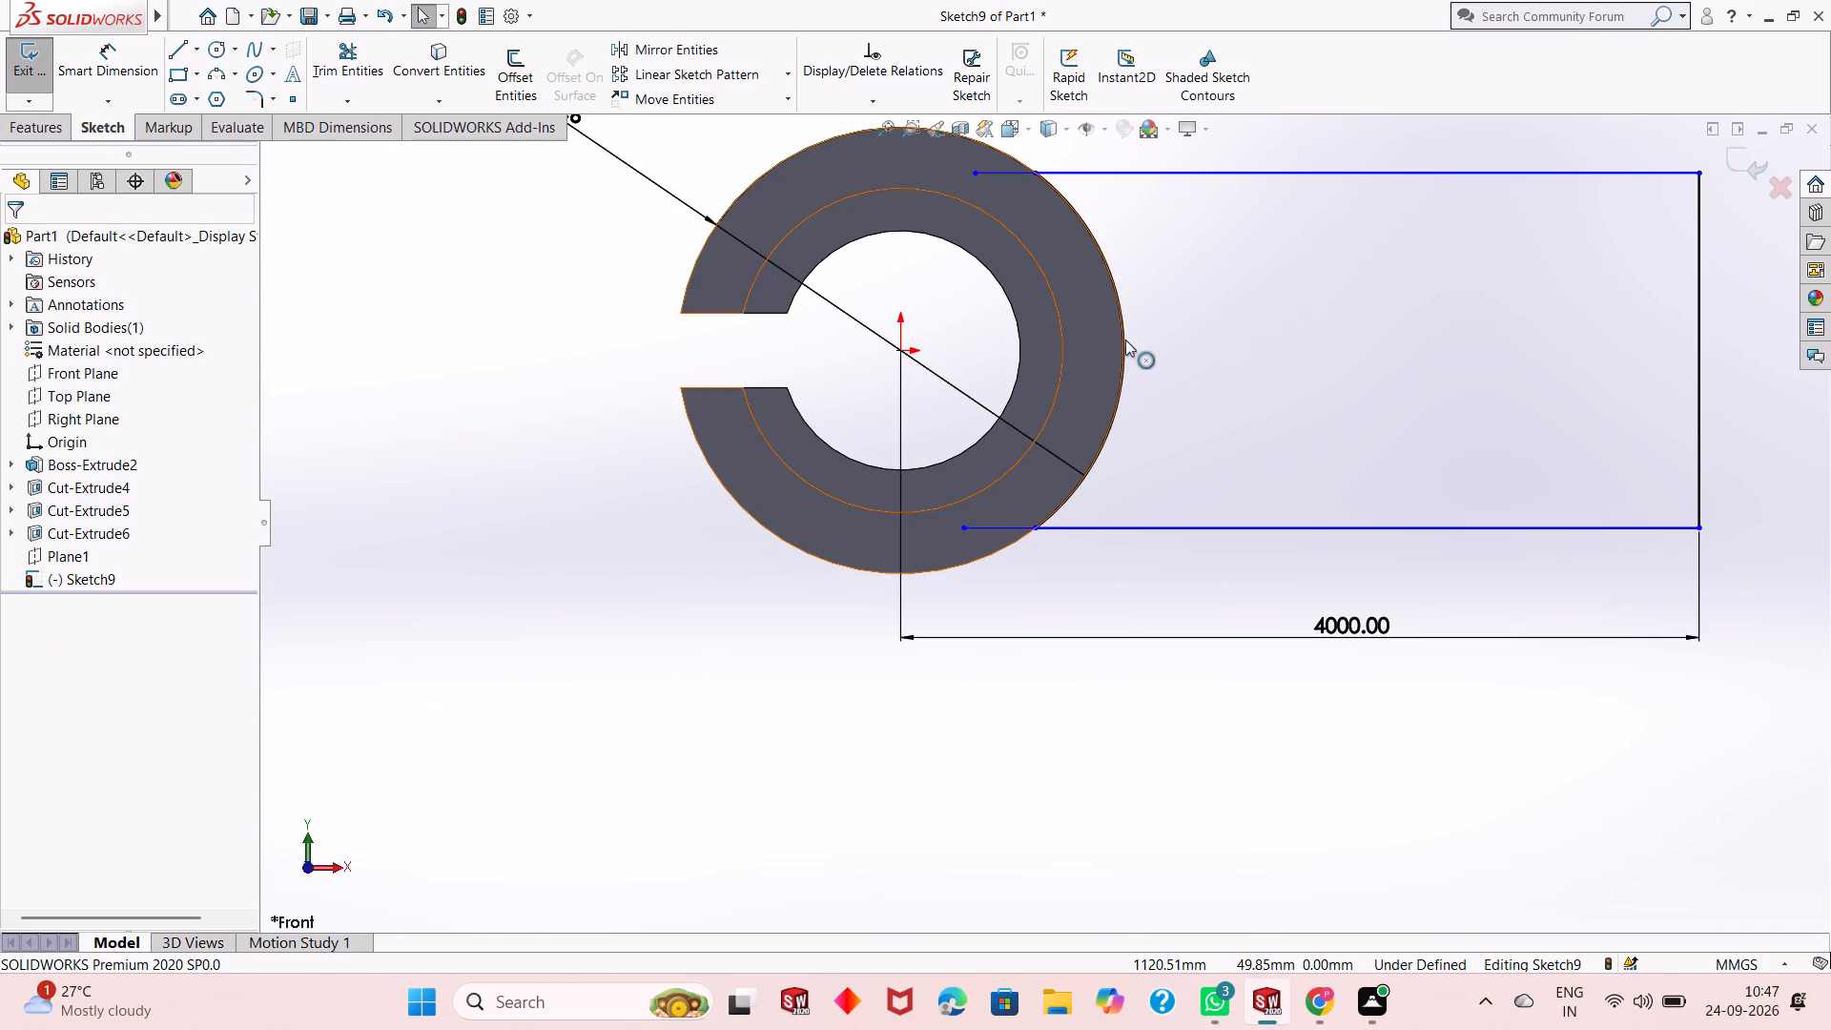
click(1125, 340)
right_click(1125, 335)
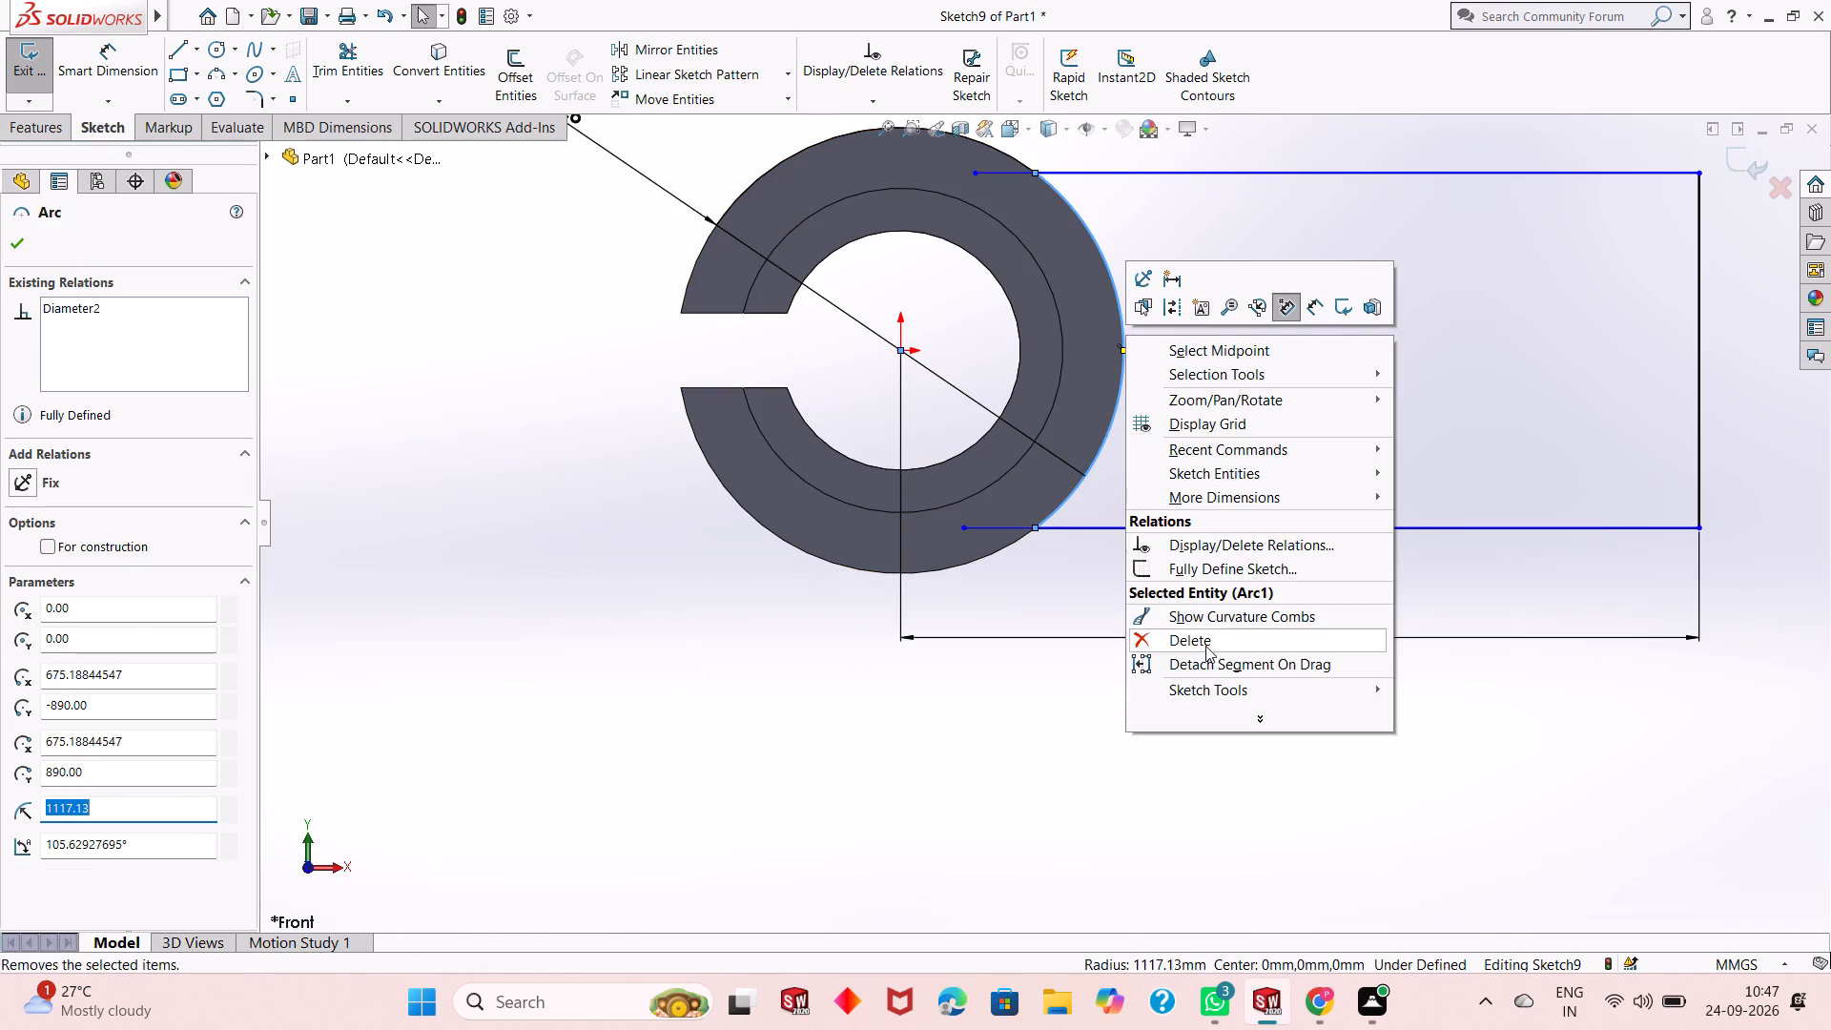
click(1205, 646)
click(793, 506)
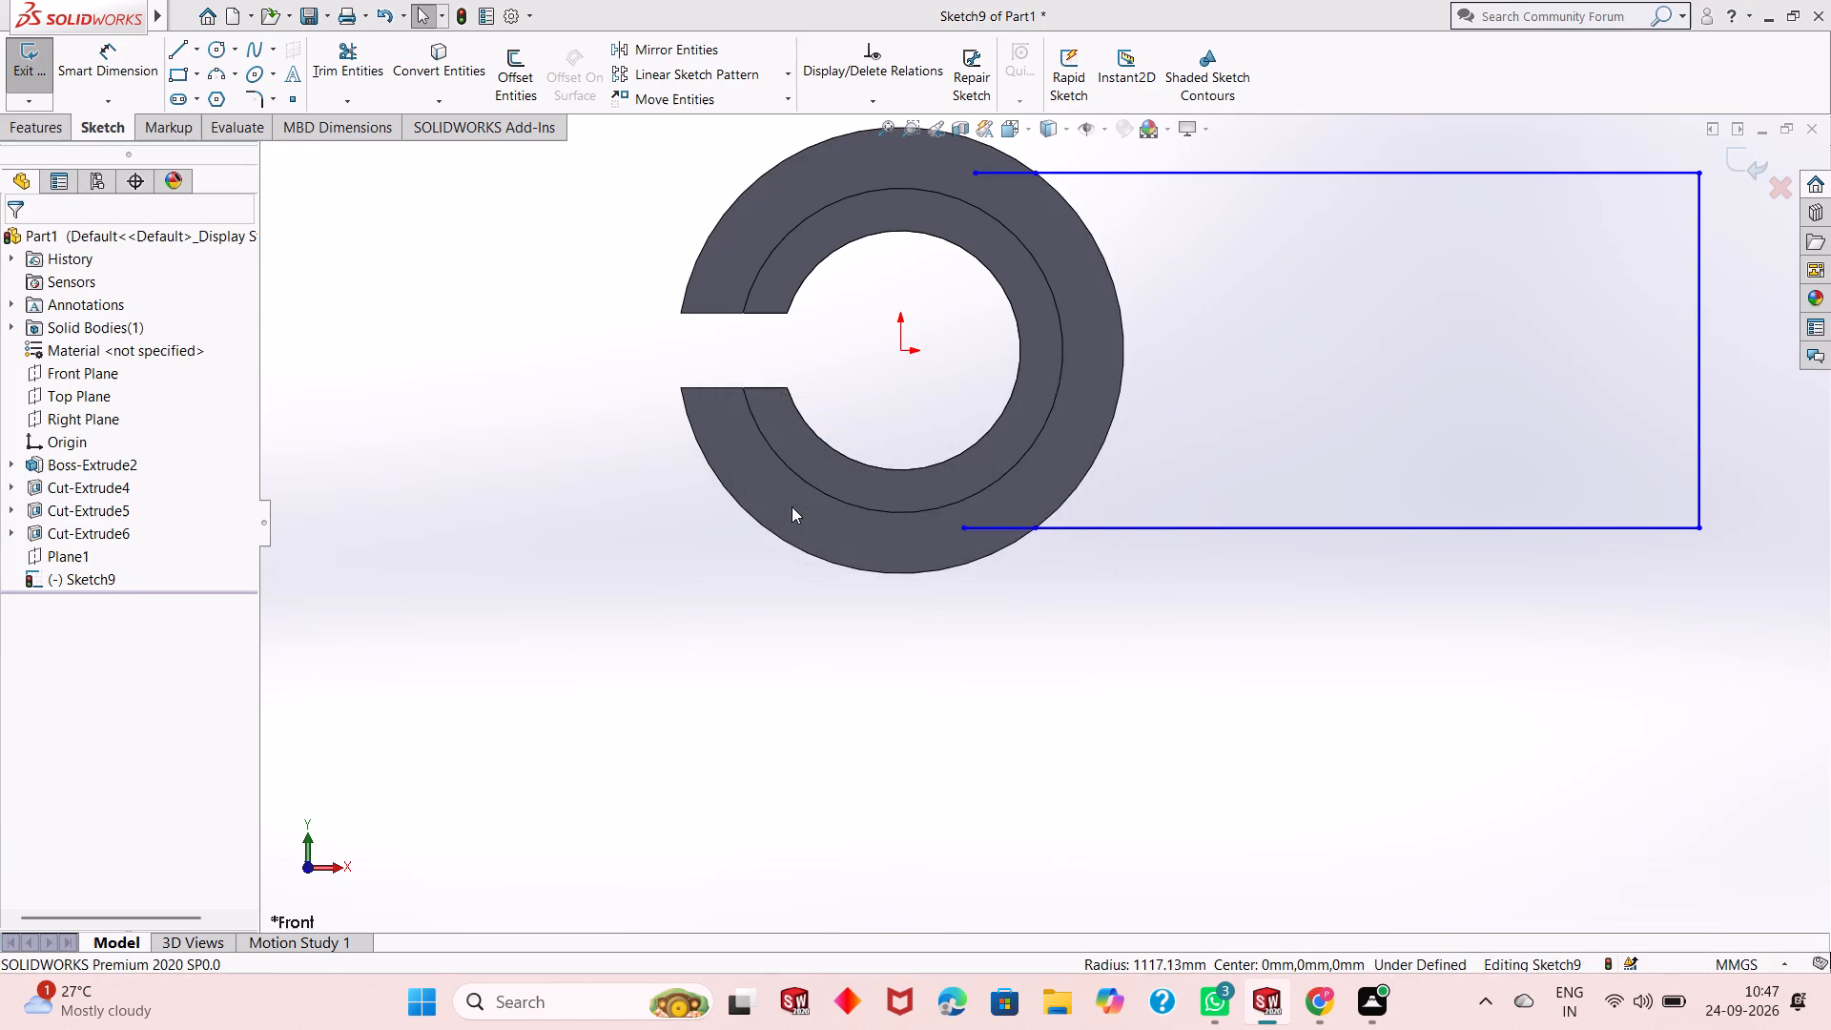
Sketch a circle centred on the origin, about 1870 mm in diameter, crossing the extended arm lines over the ring.
click(223, 48)
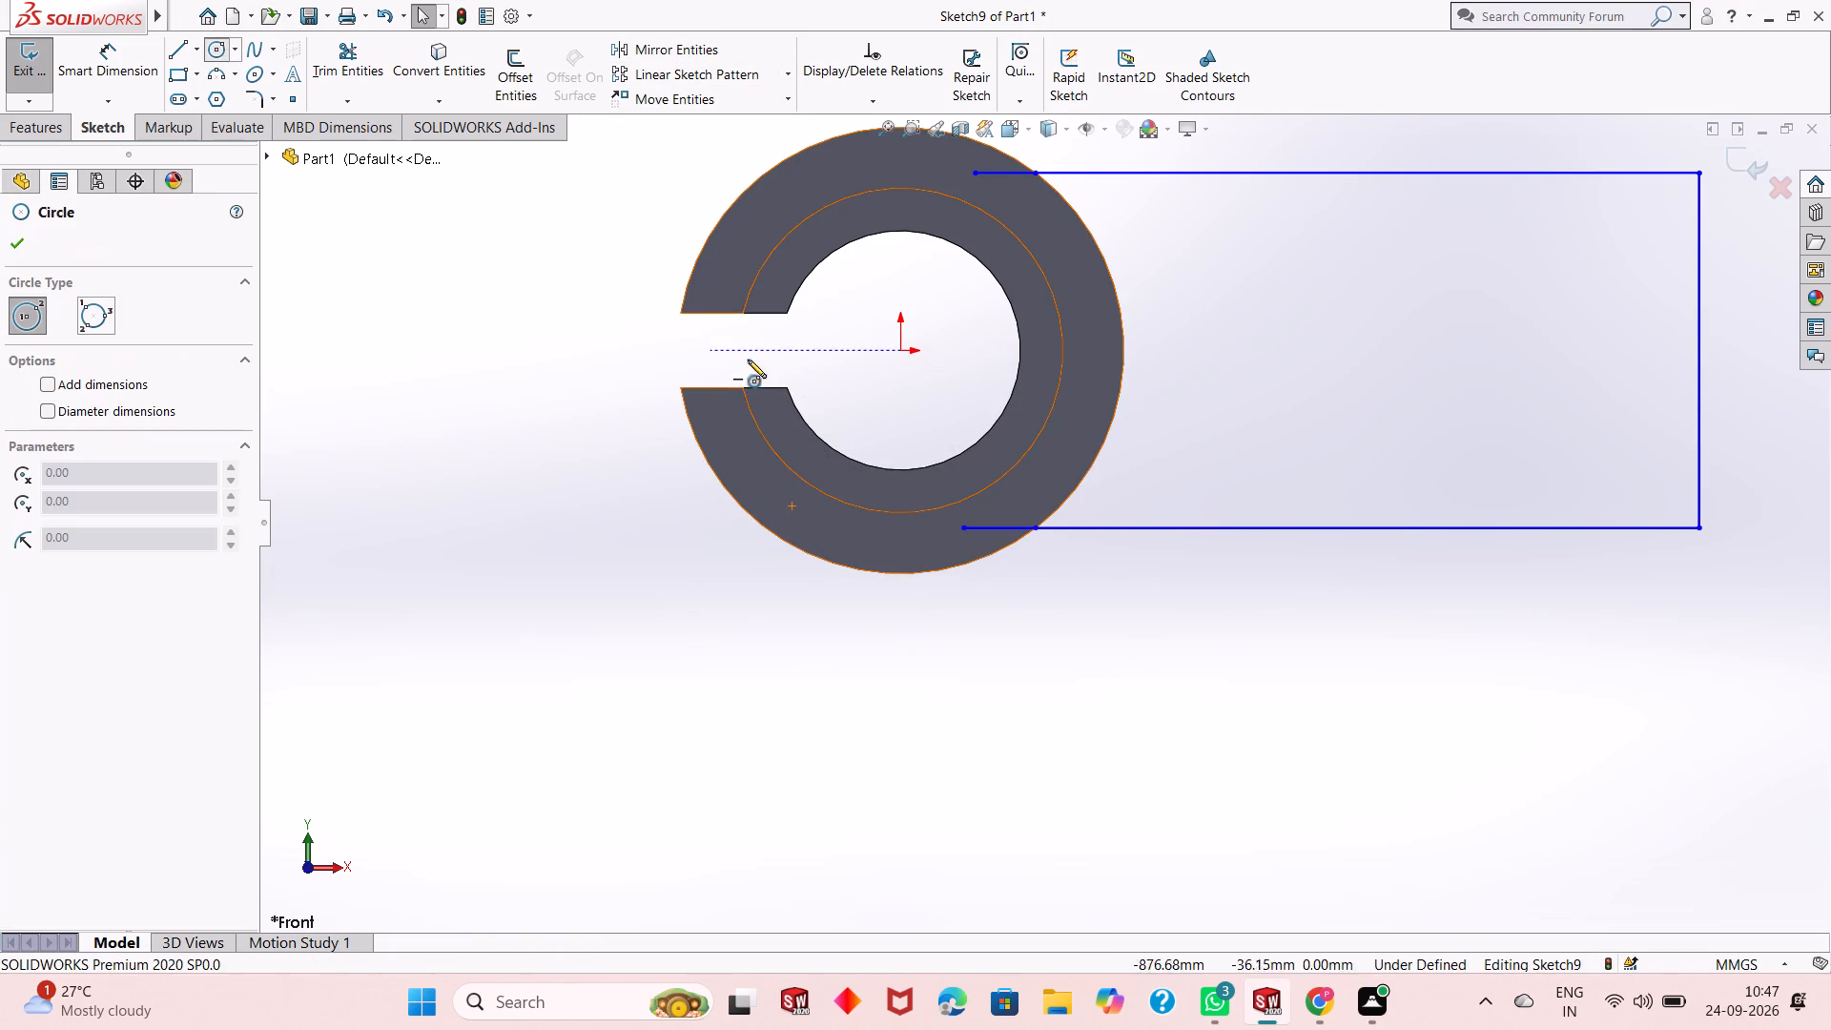
click(904, 347)
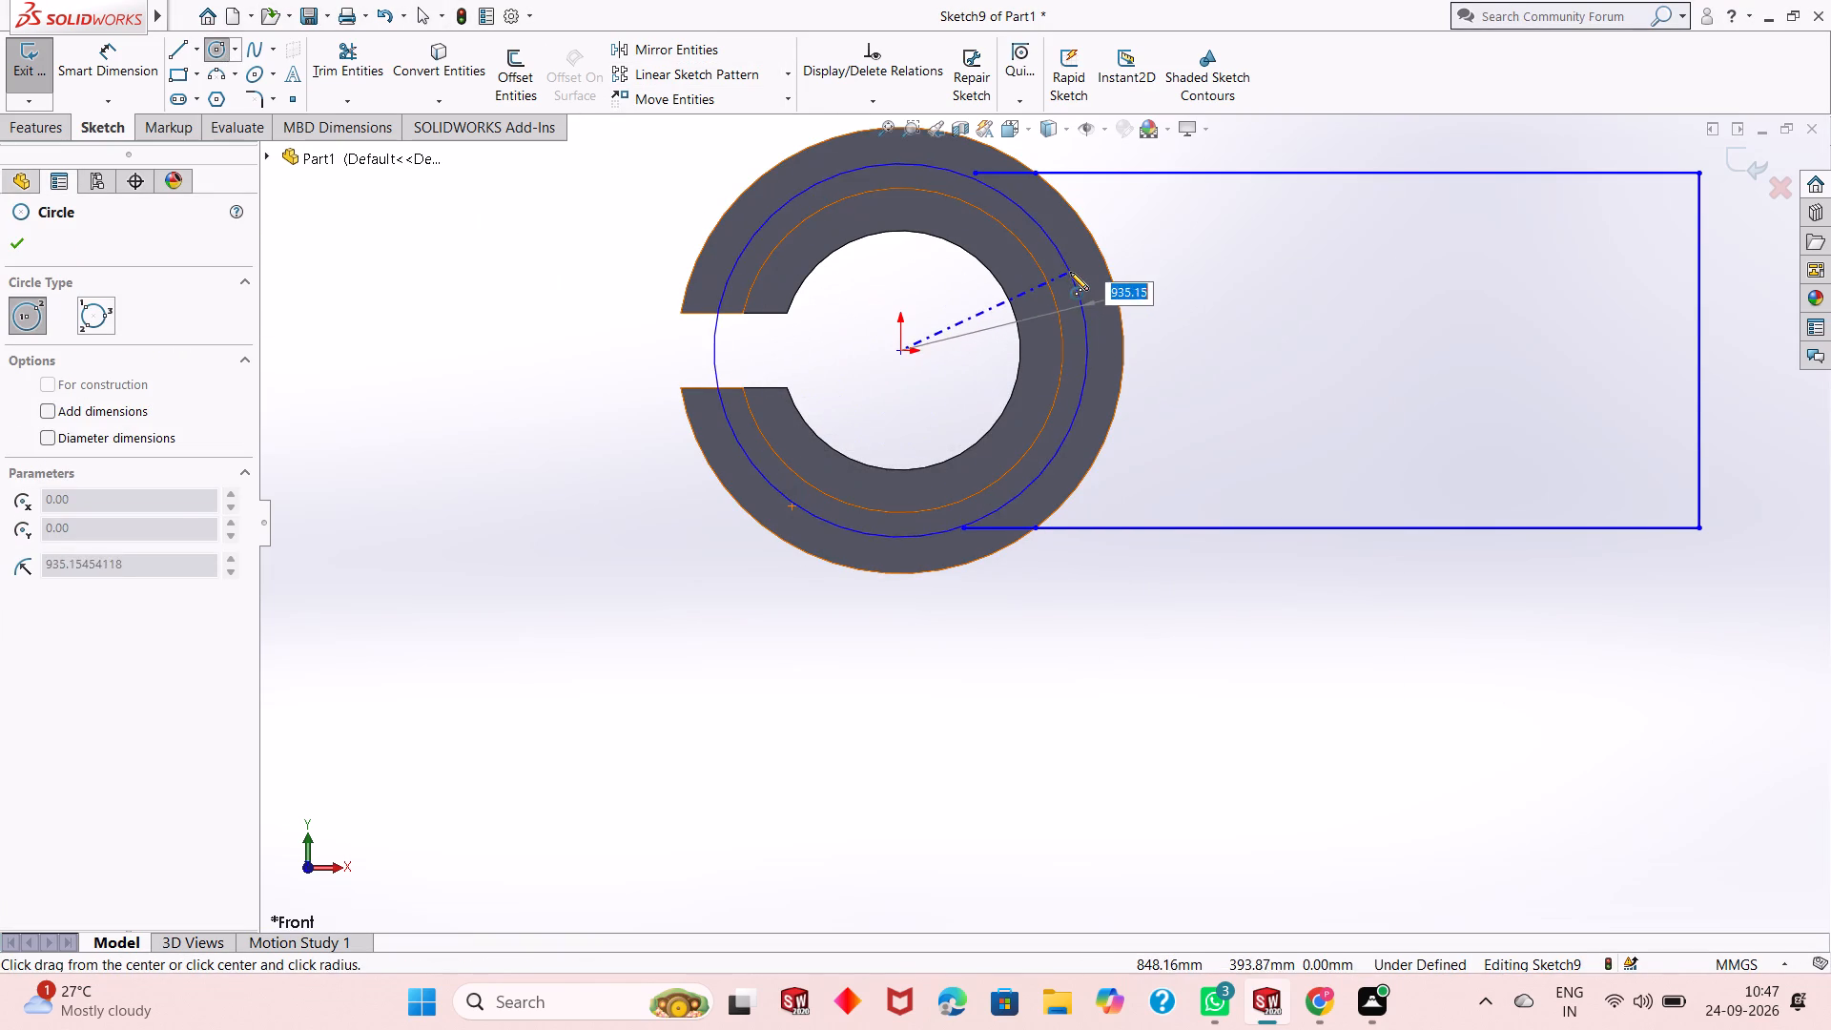
click(1070, 272)
right_click(1070, 272)
click(1132, 283)
Dimension the origin-centred circle's diameter and set it to 2234.26 mm.
click(108, 70)
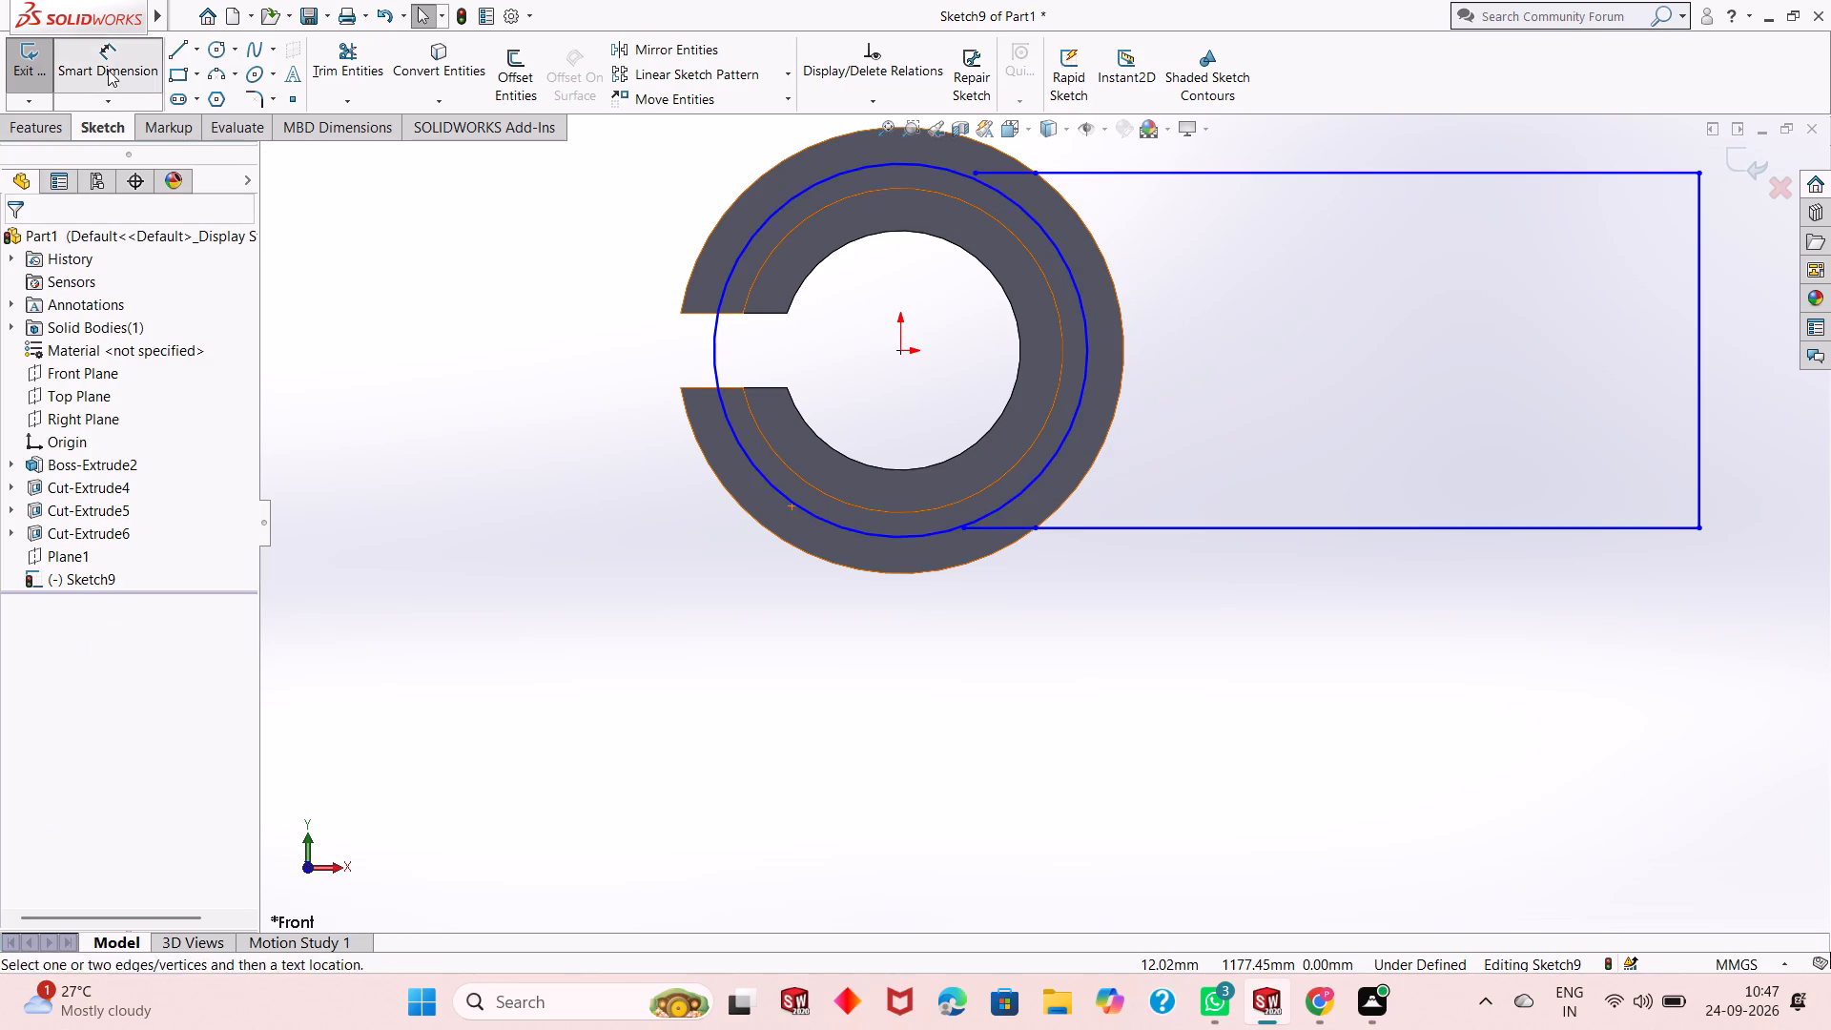
click(716, 350)
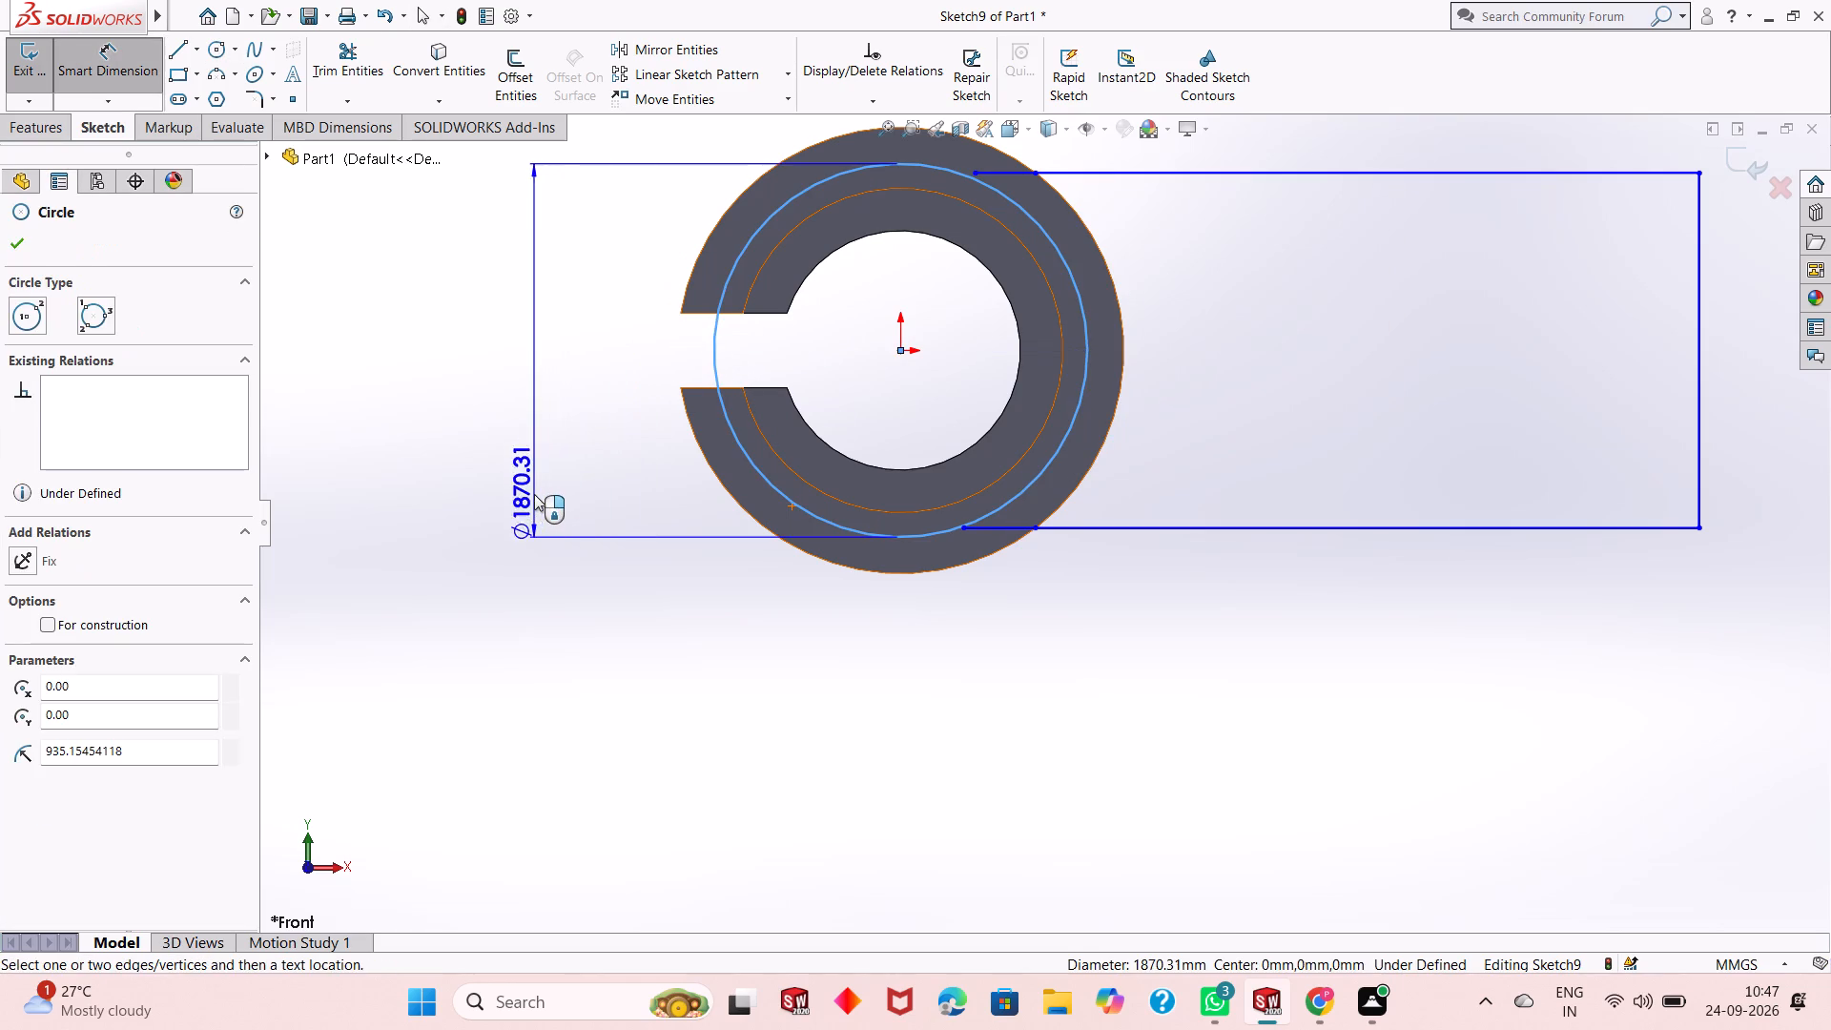
click(534, 494)
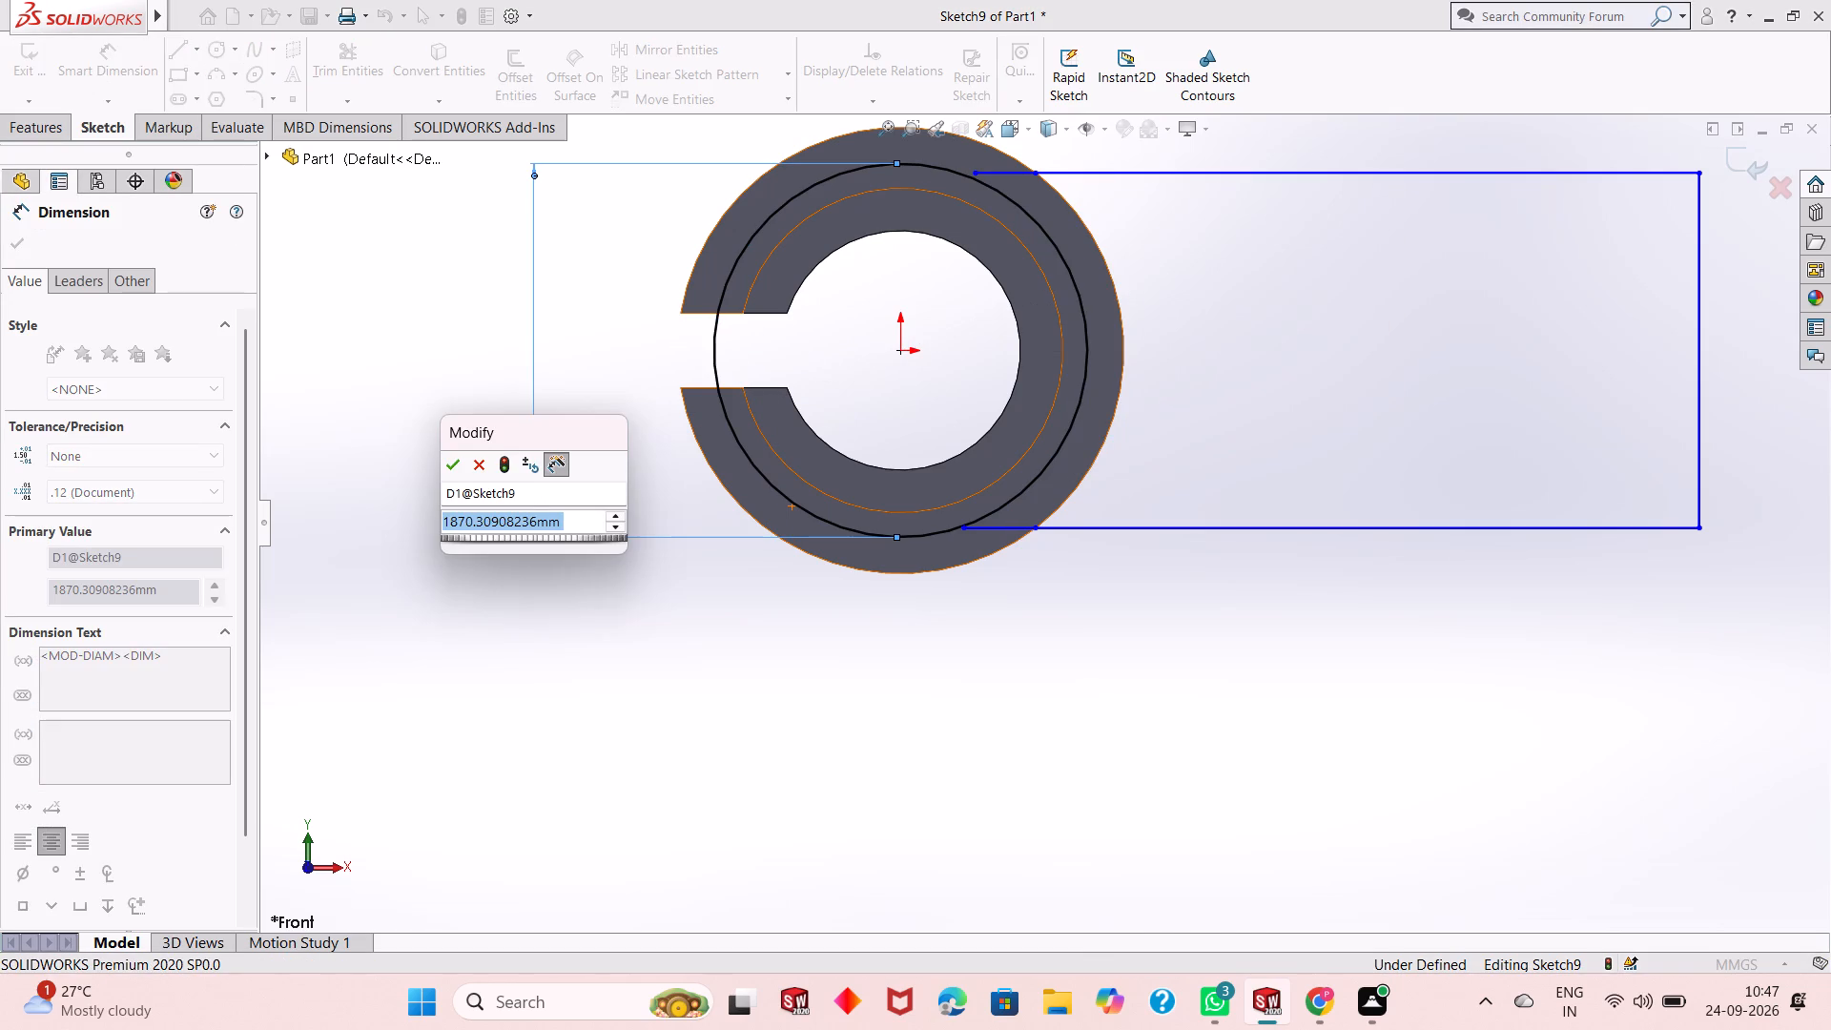
text(22)
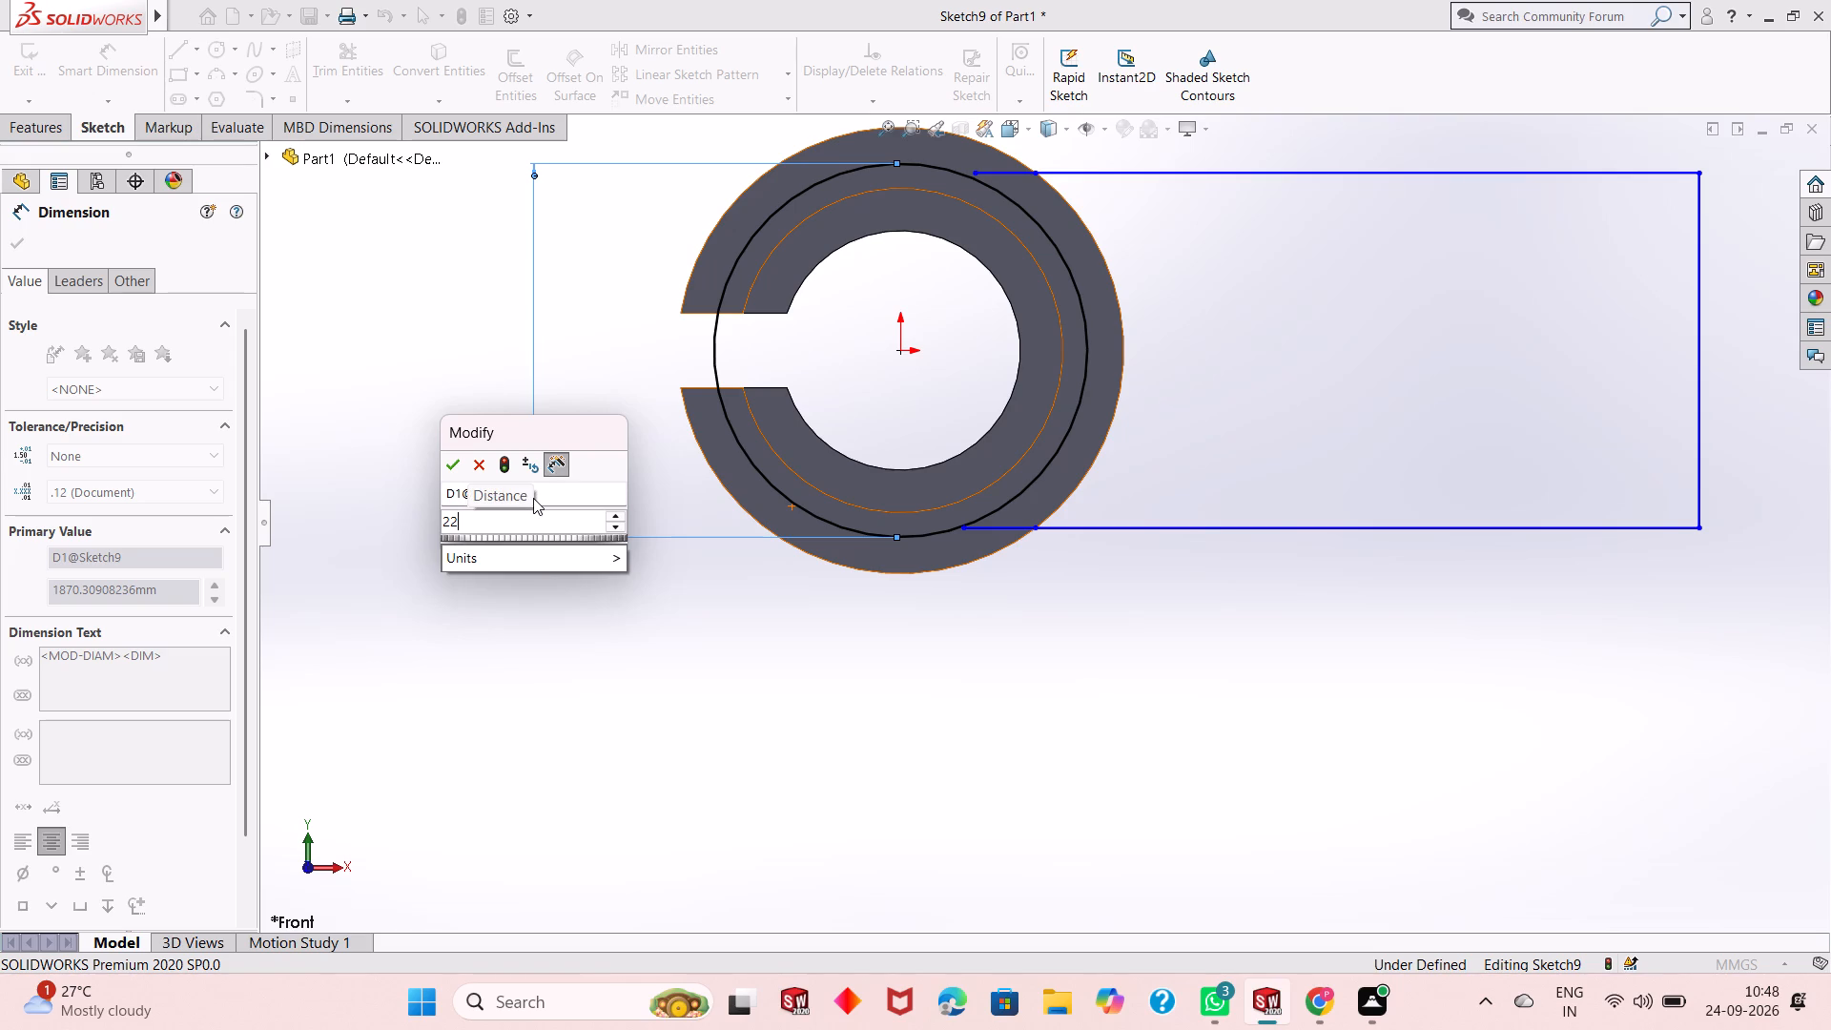
text(34.)
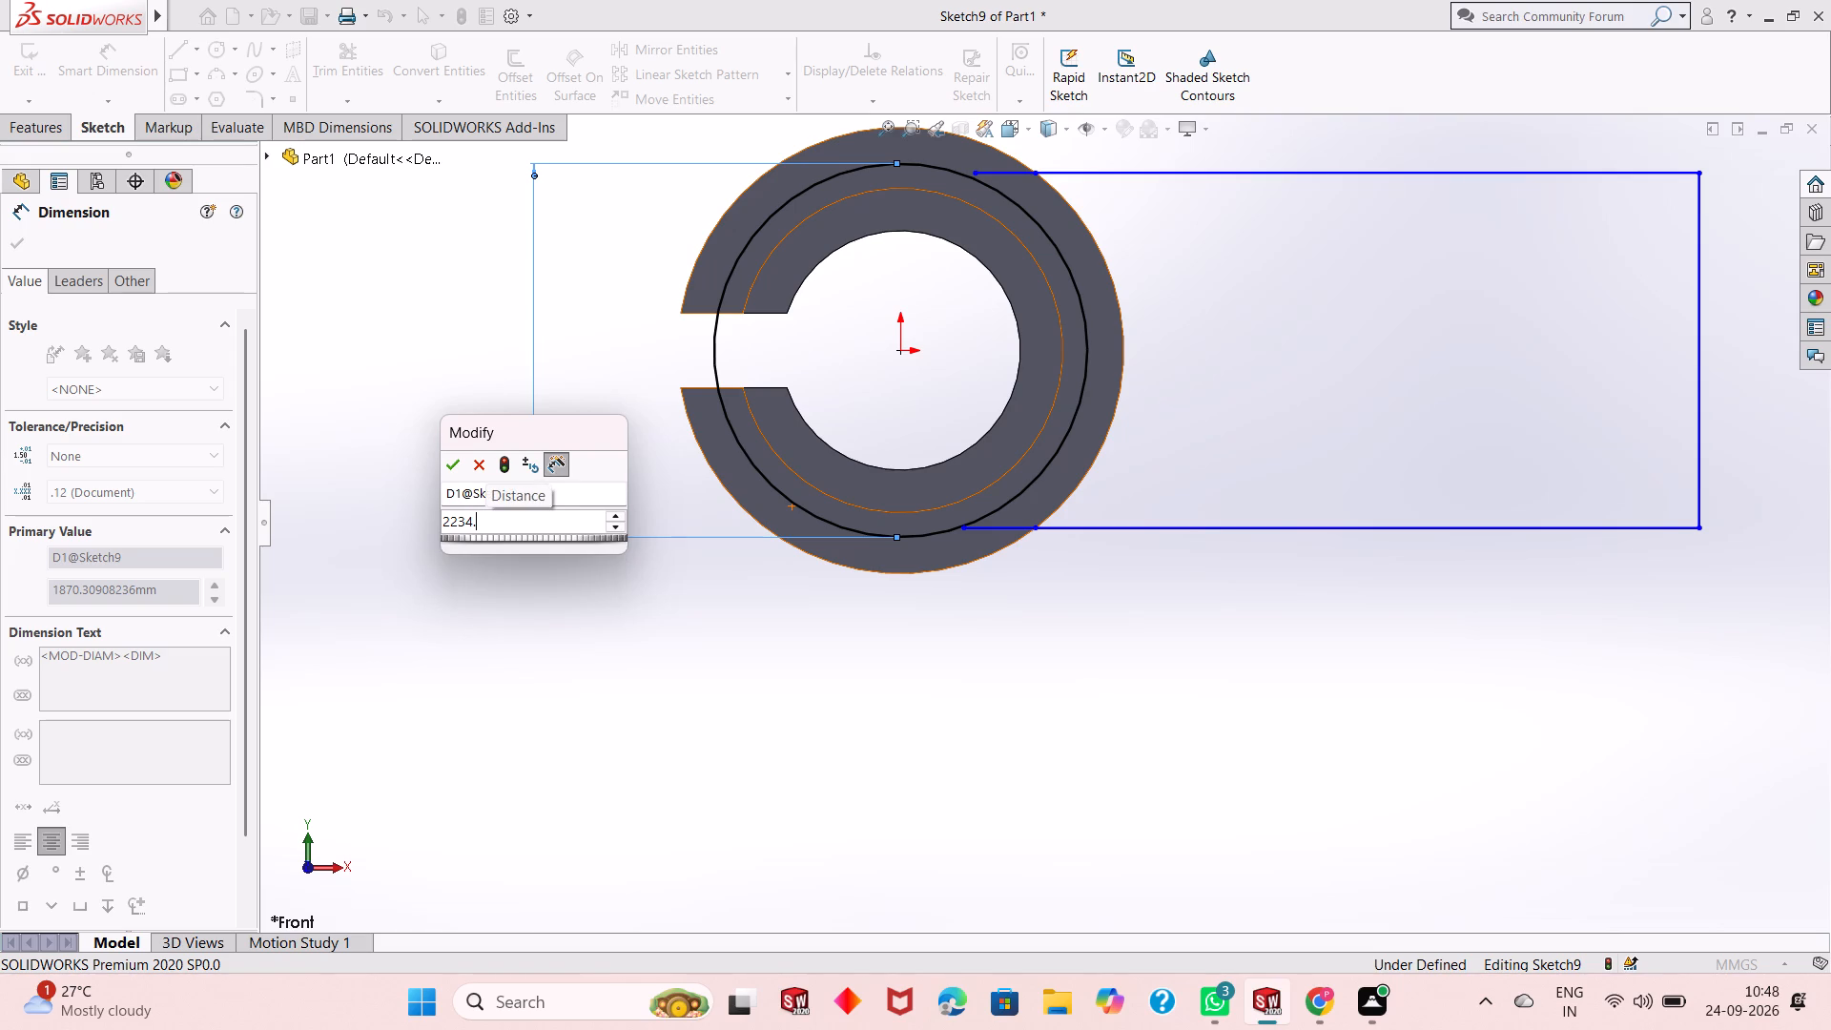
text(26)
key(Return)
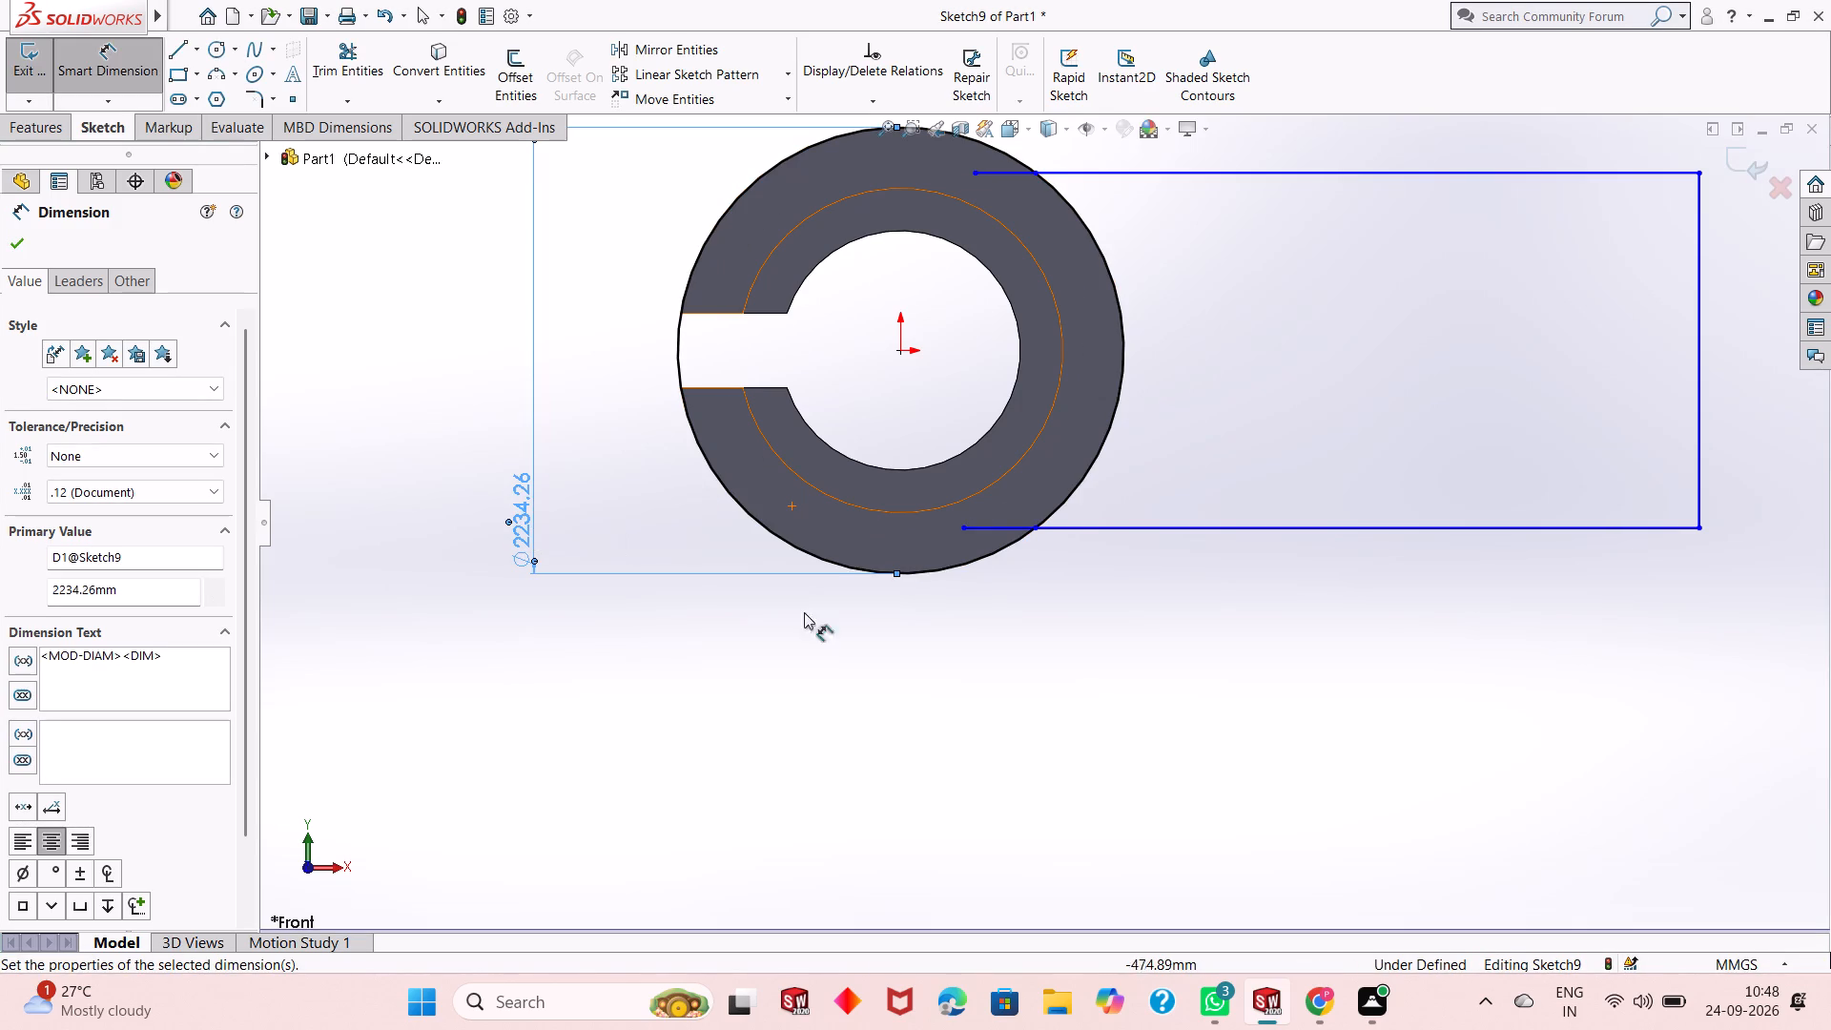
scroll(973, 350, up, 3)
scroll(1090, 334, down, 1)
right_click(619, 207)
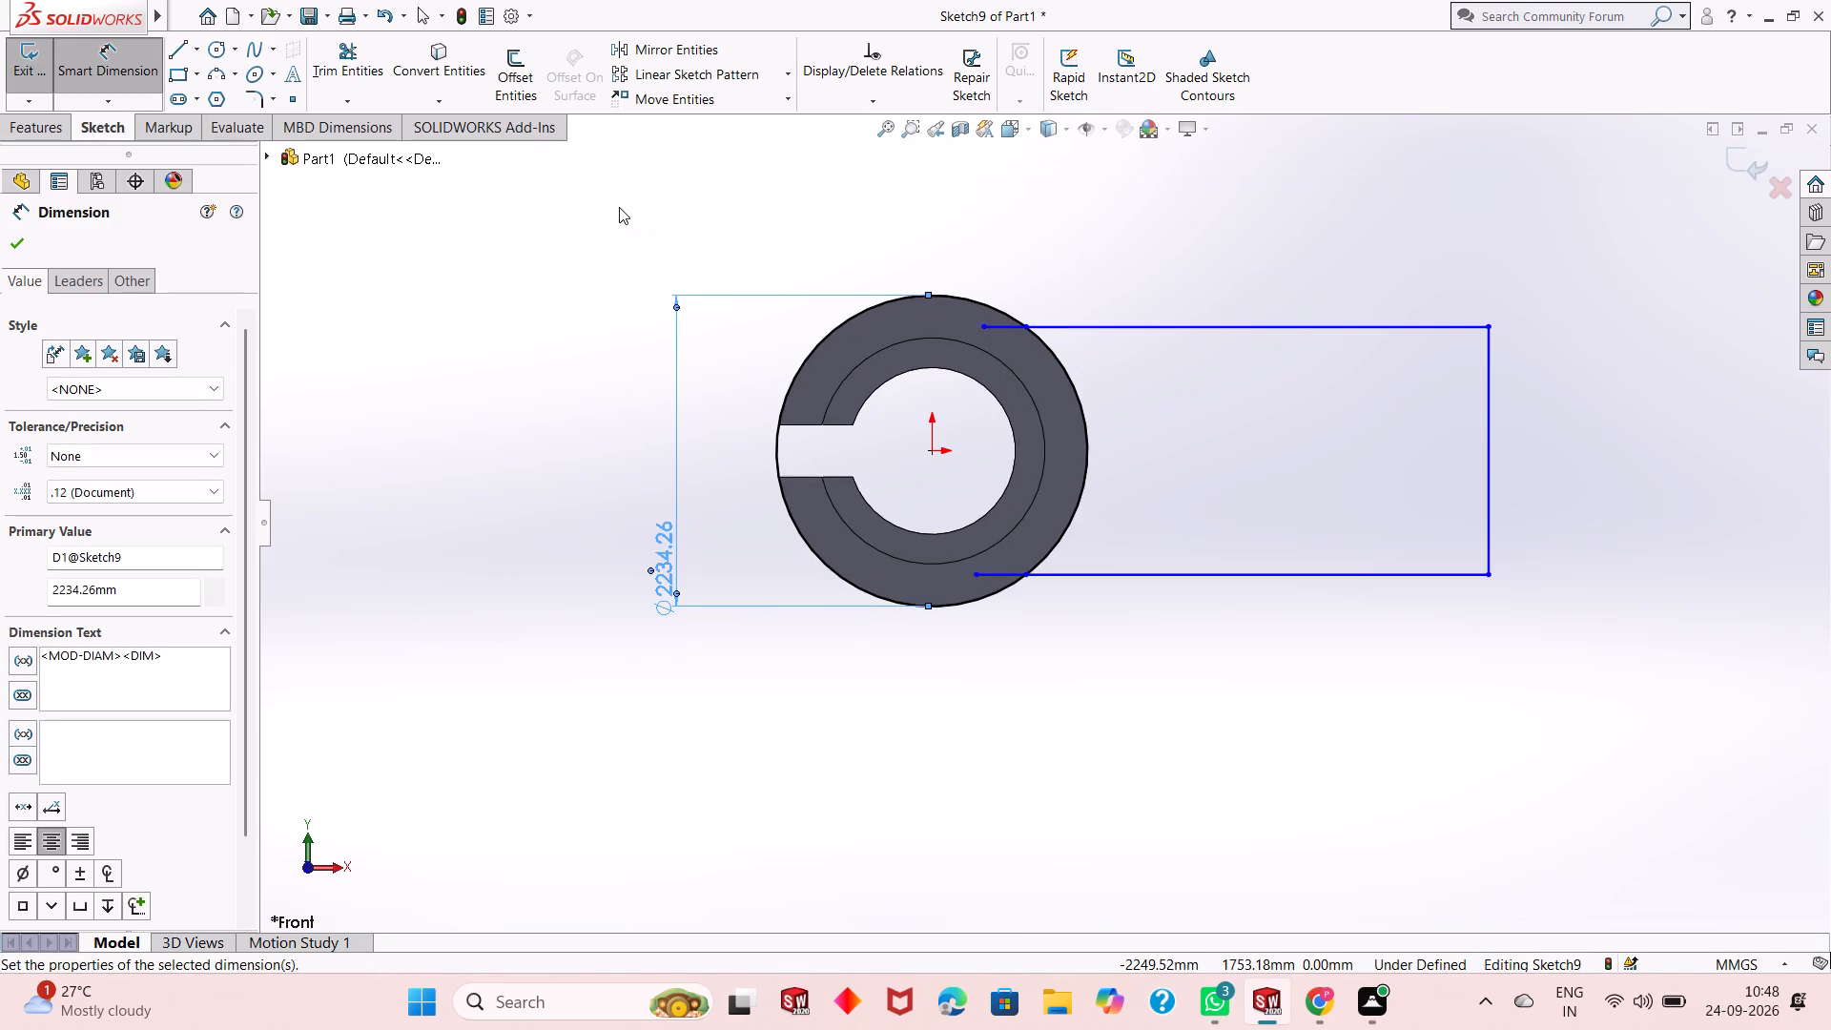
click(679, 274)
scroll(1025, 360, down, 1)
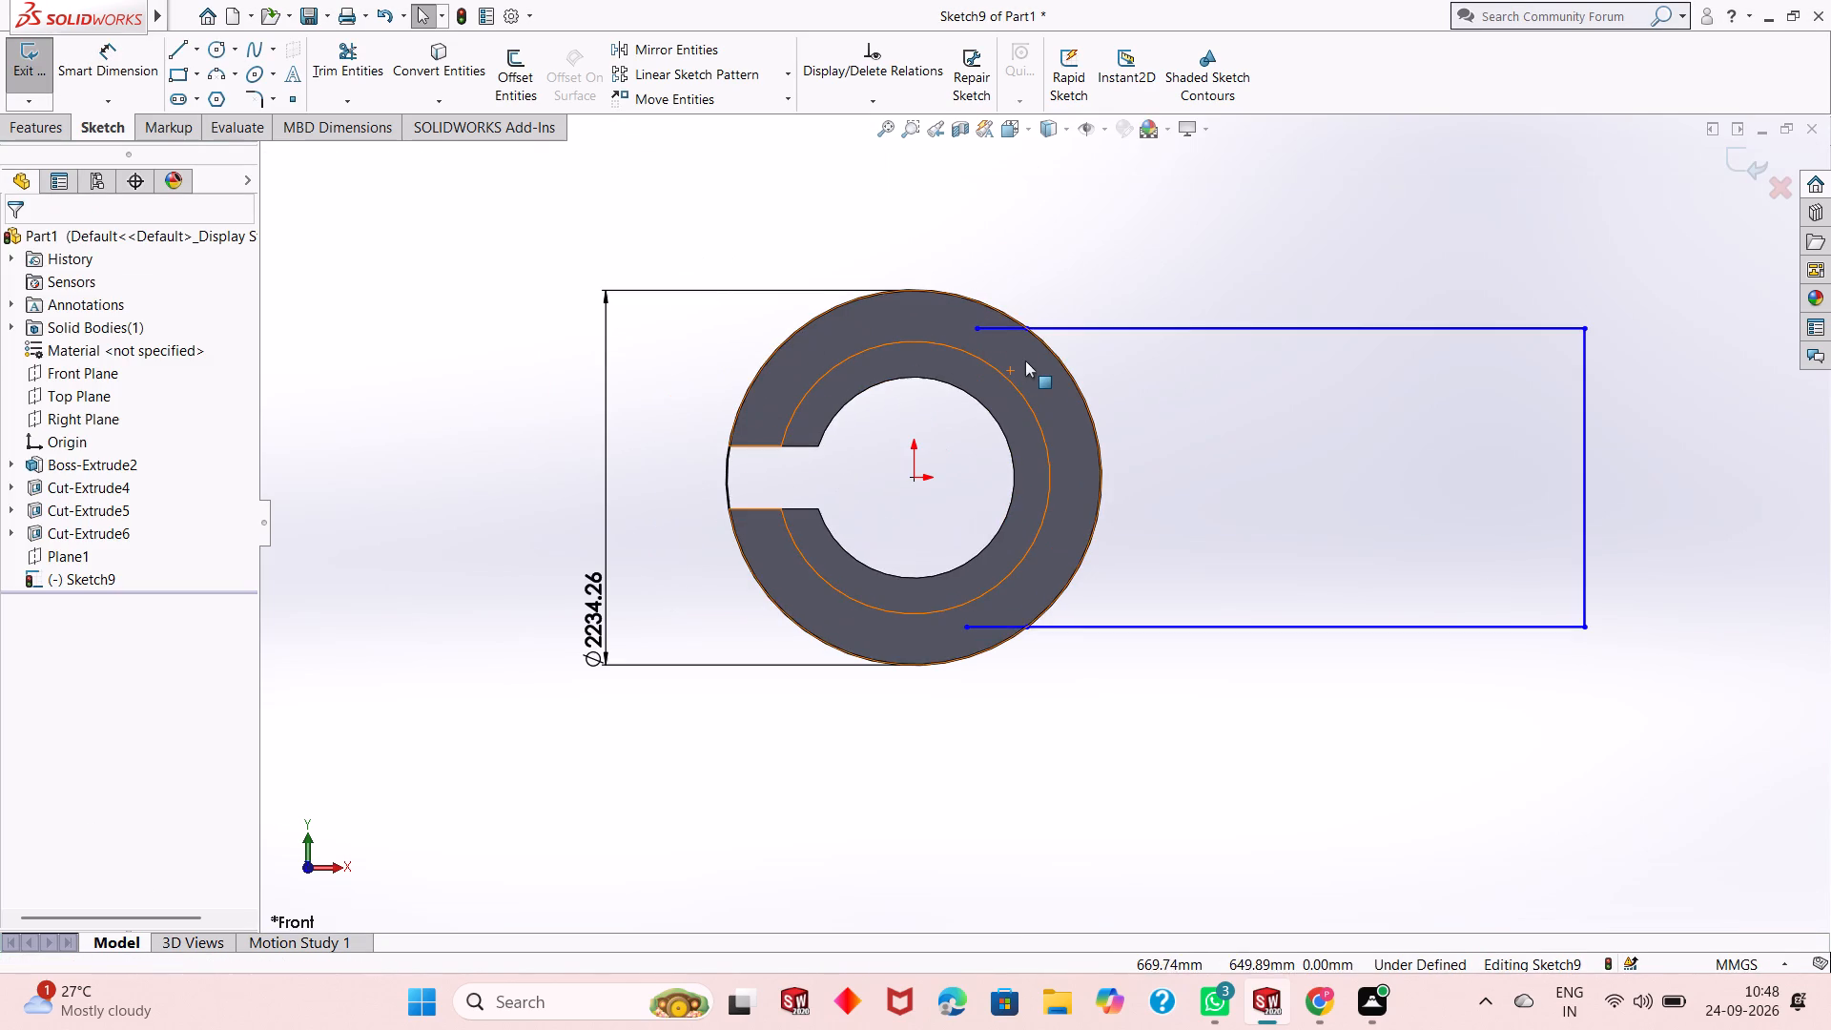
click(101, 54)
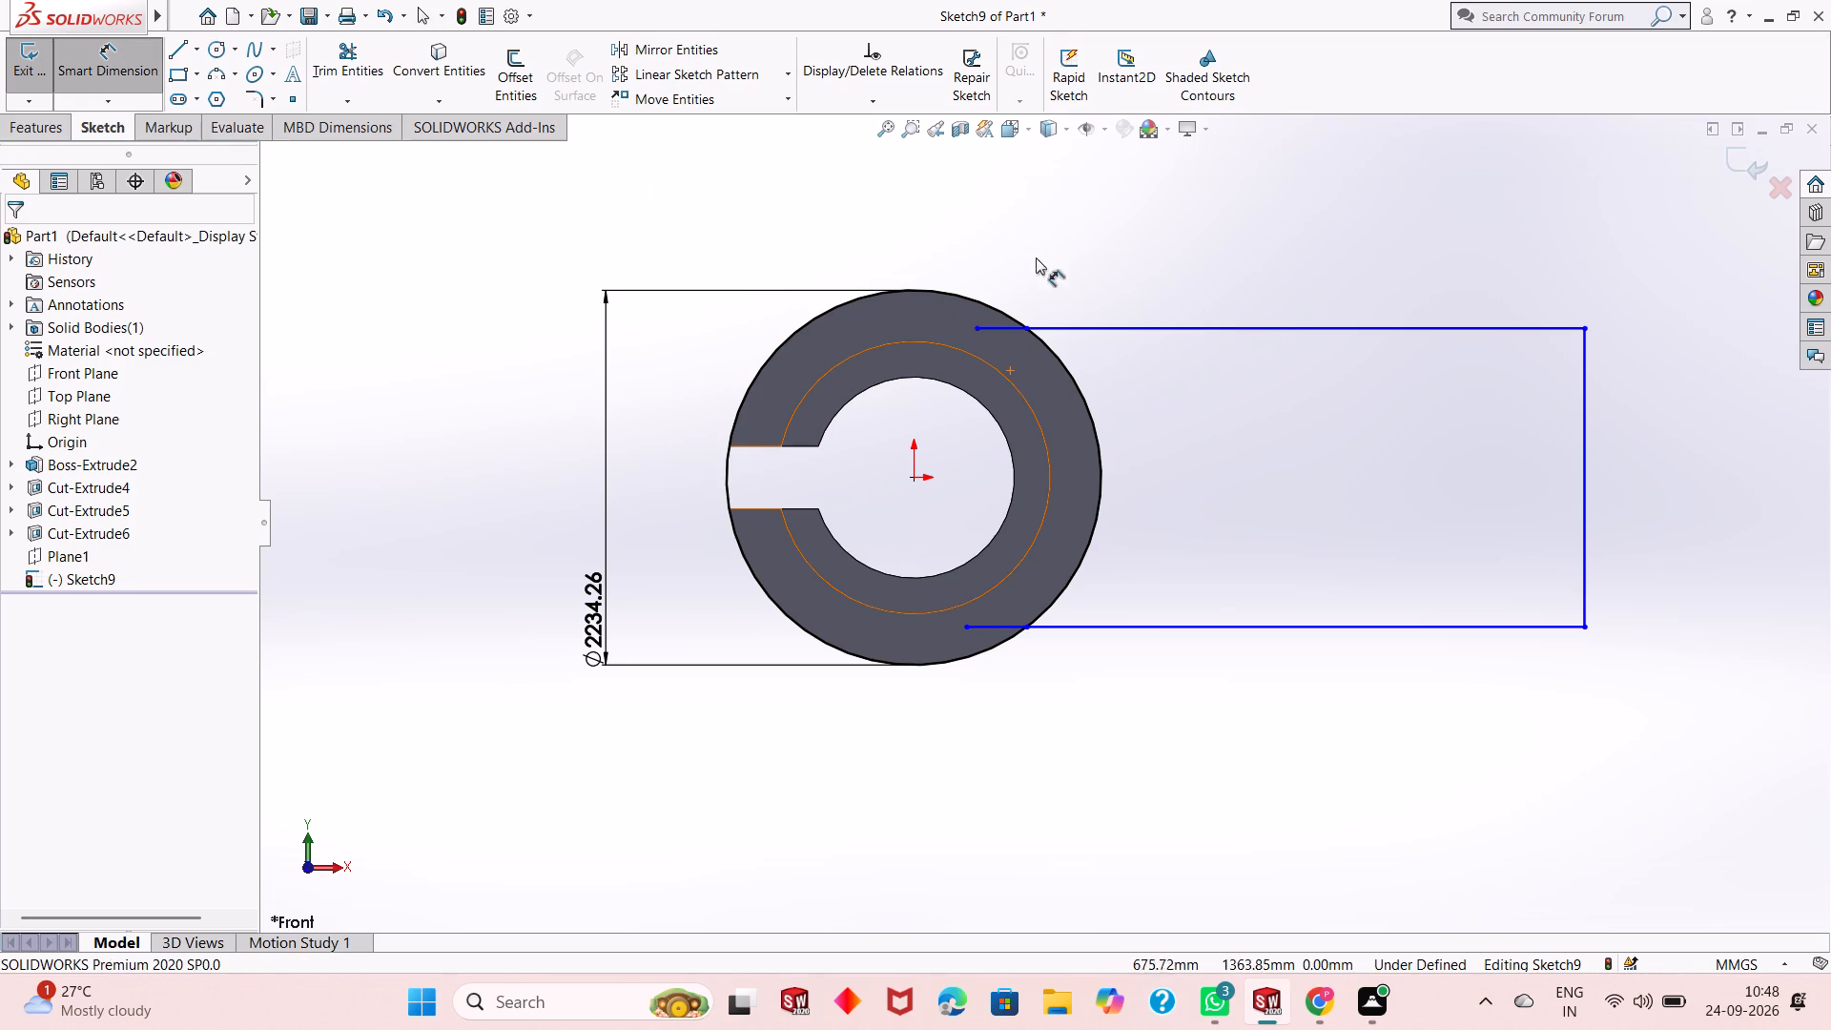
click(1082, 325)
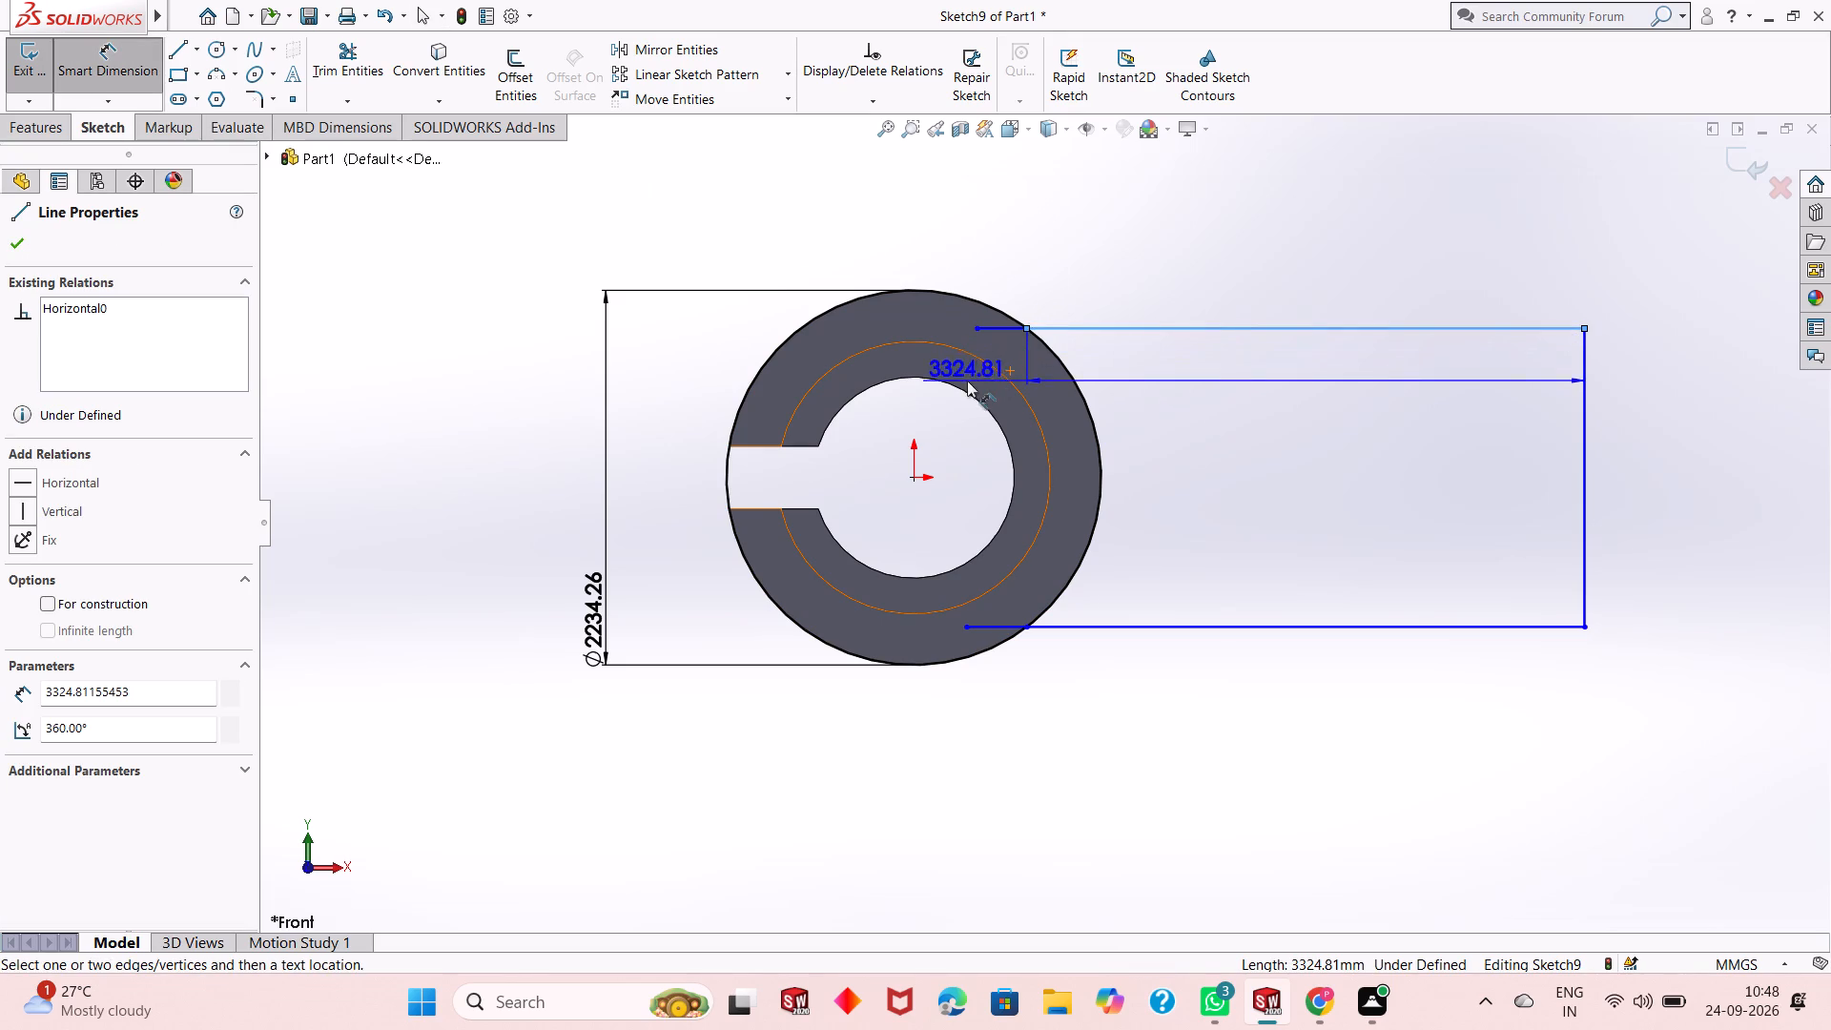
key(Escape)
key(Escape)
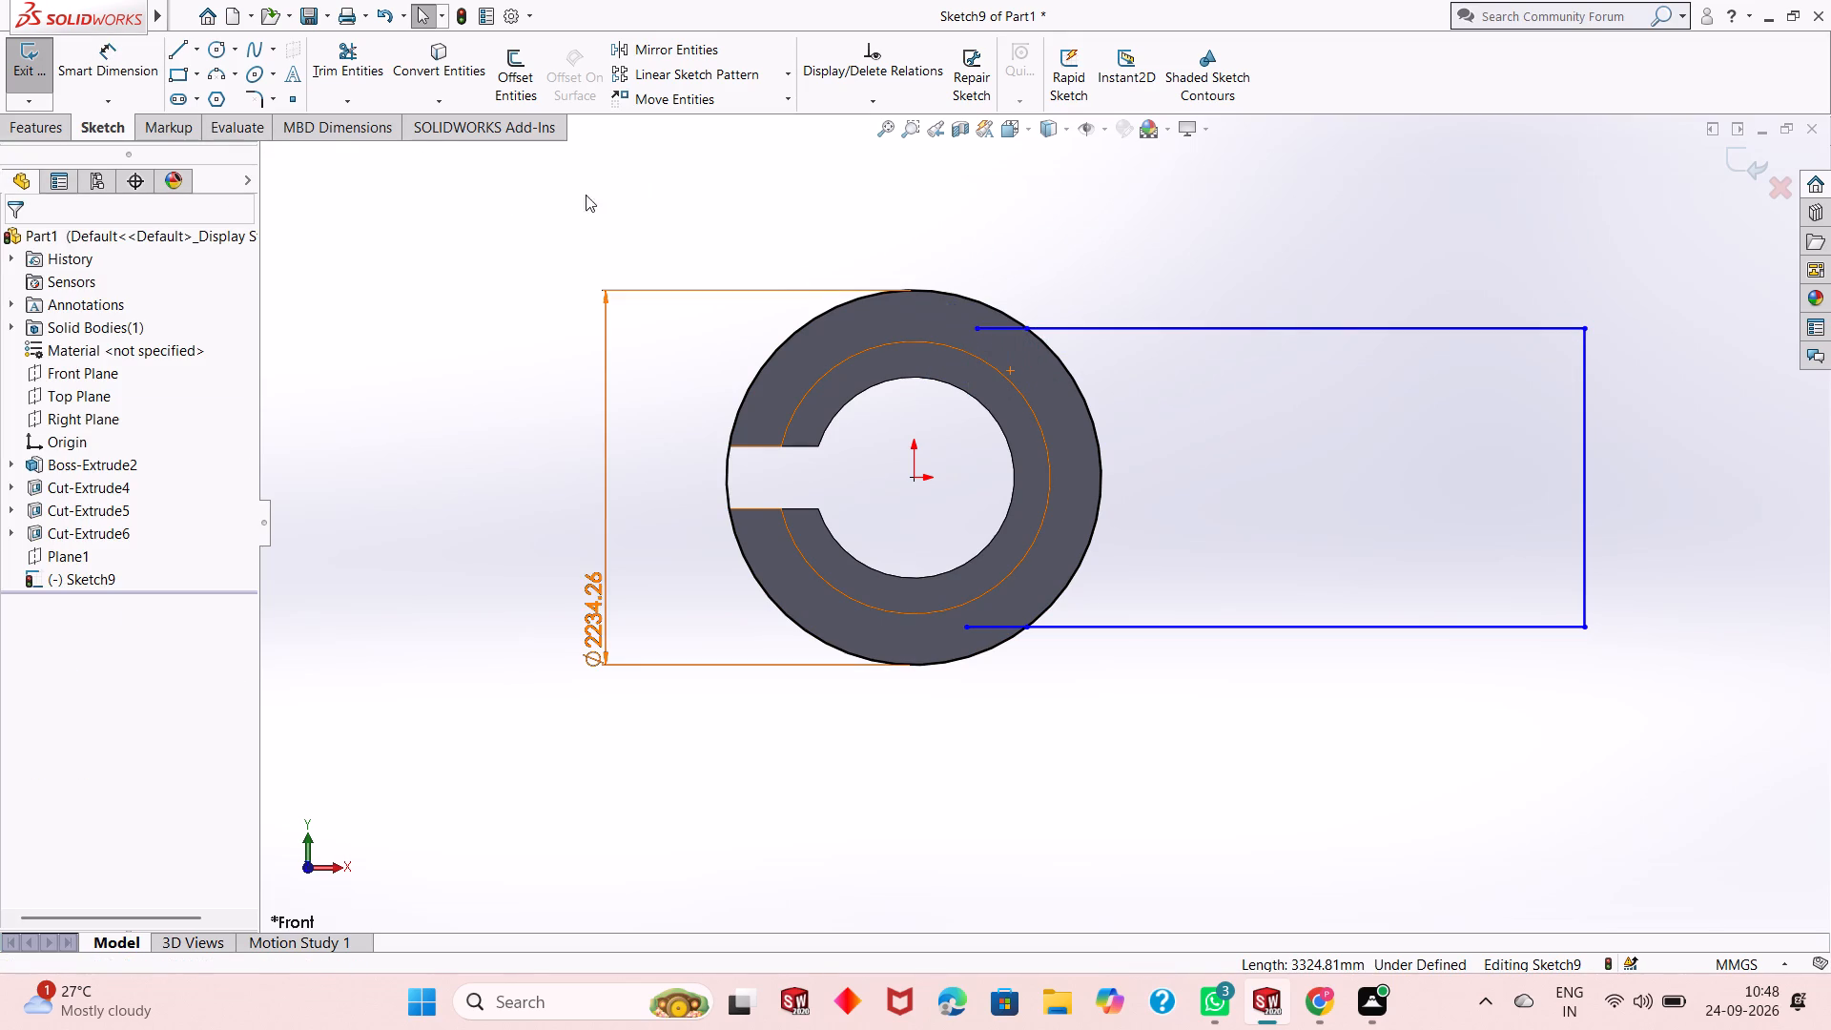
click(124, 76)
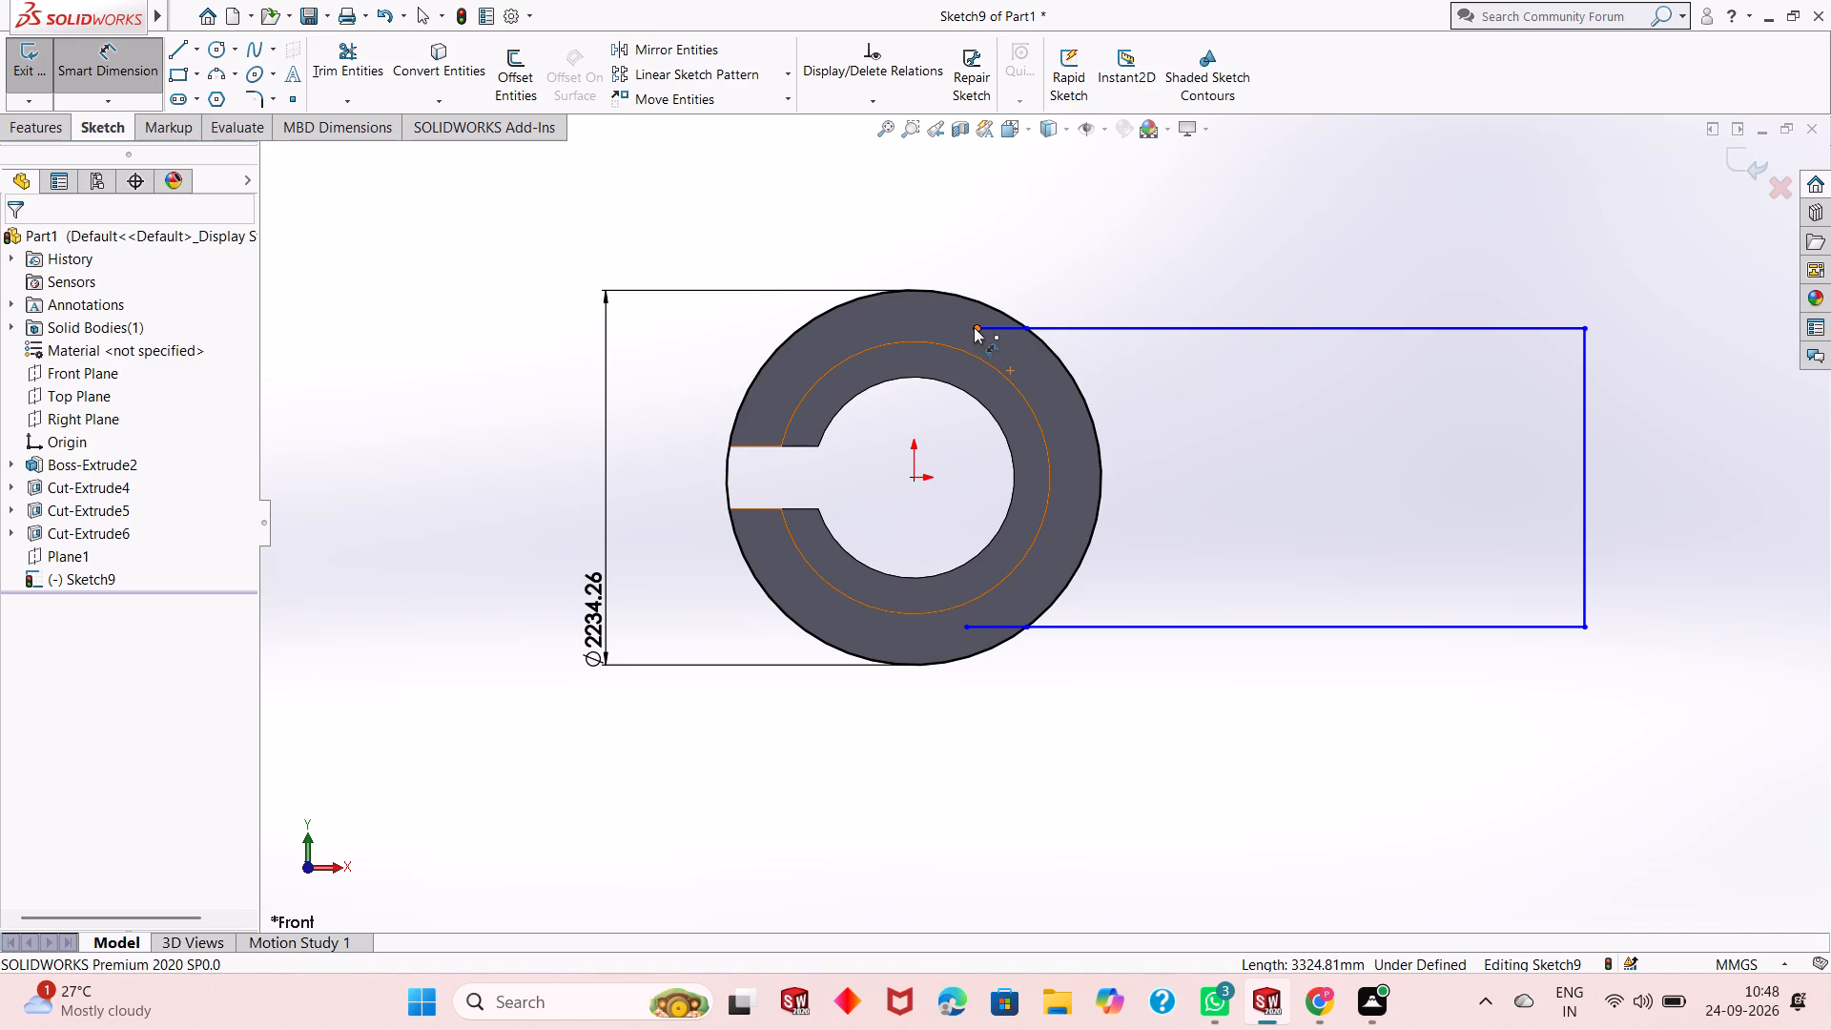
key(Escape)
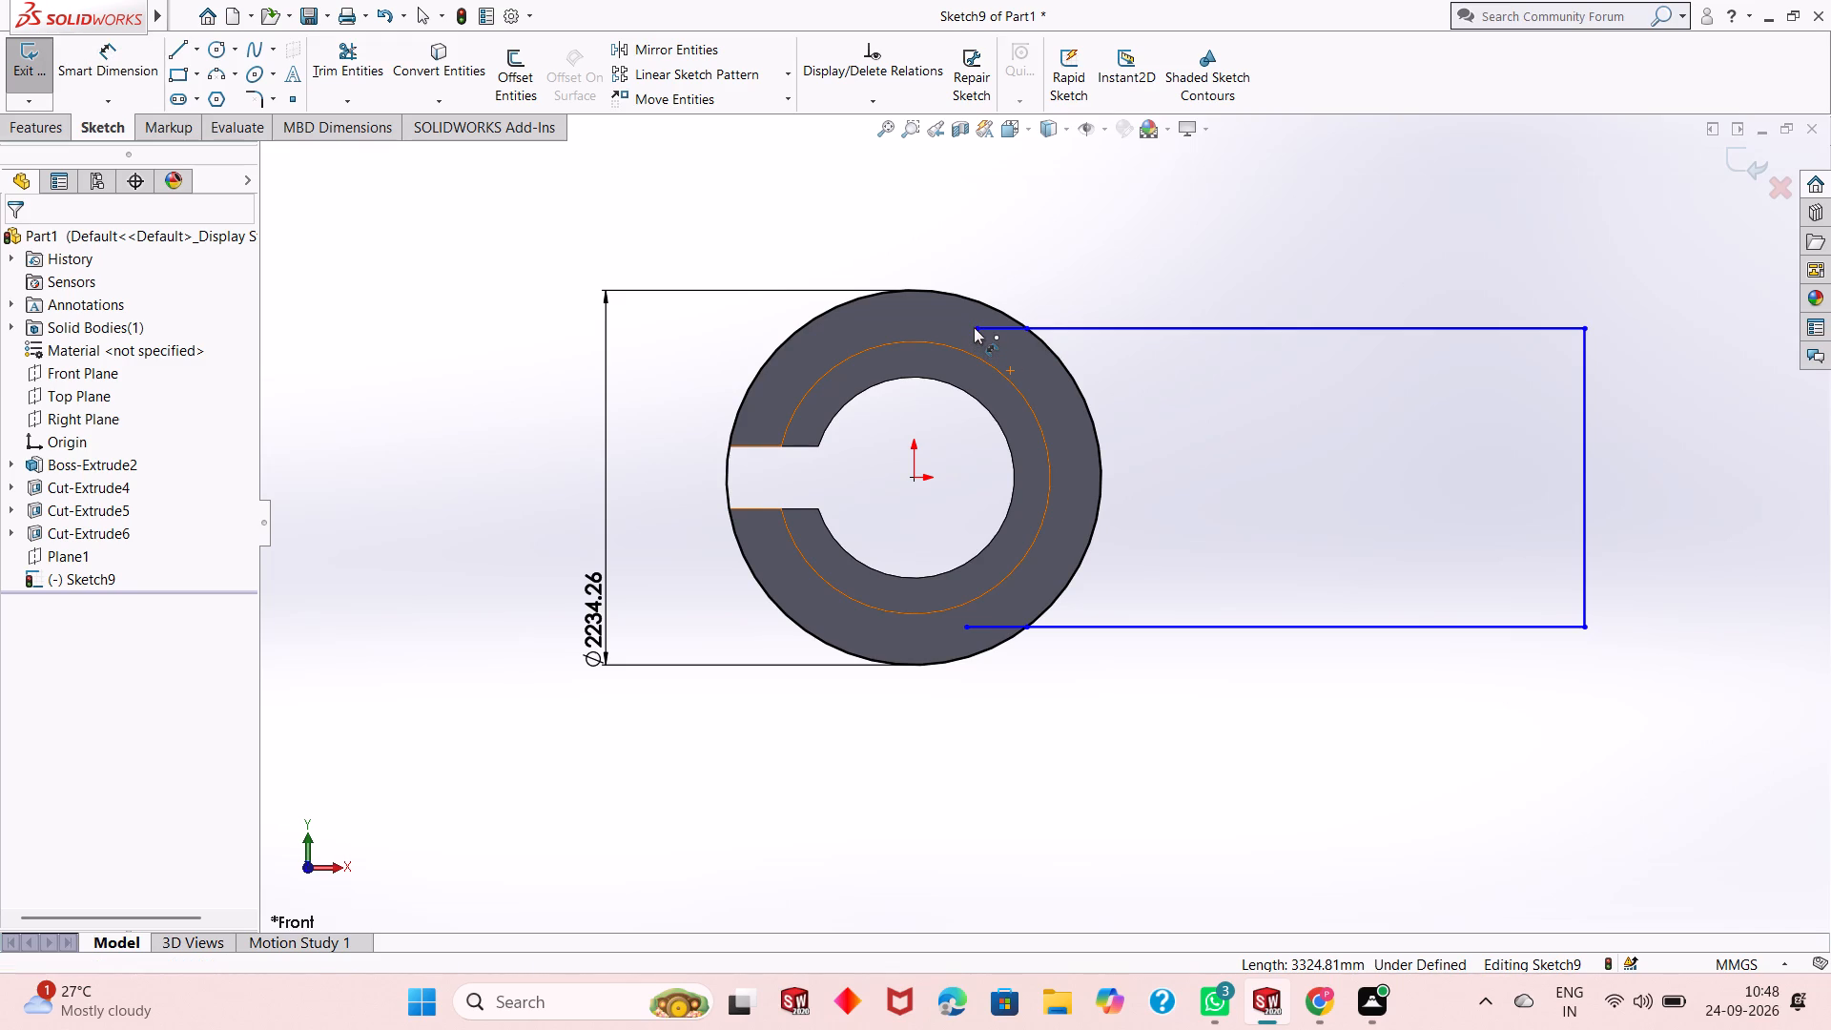
Delete the two short horizontal lines that extend the arm profile's upper and lower edges over the ring.
click(1014, 325)
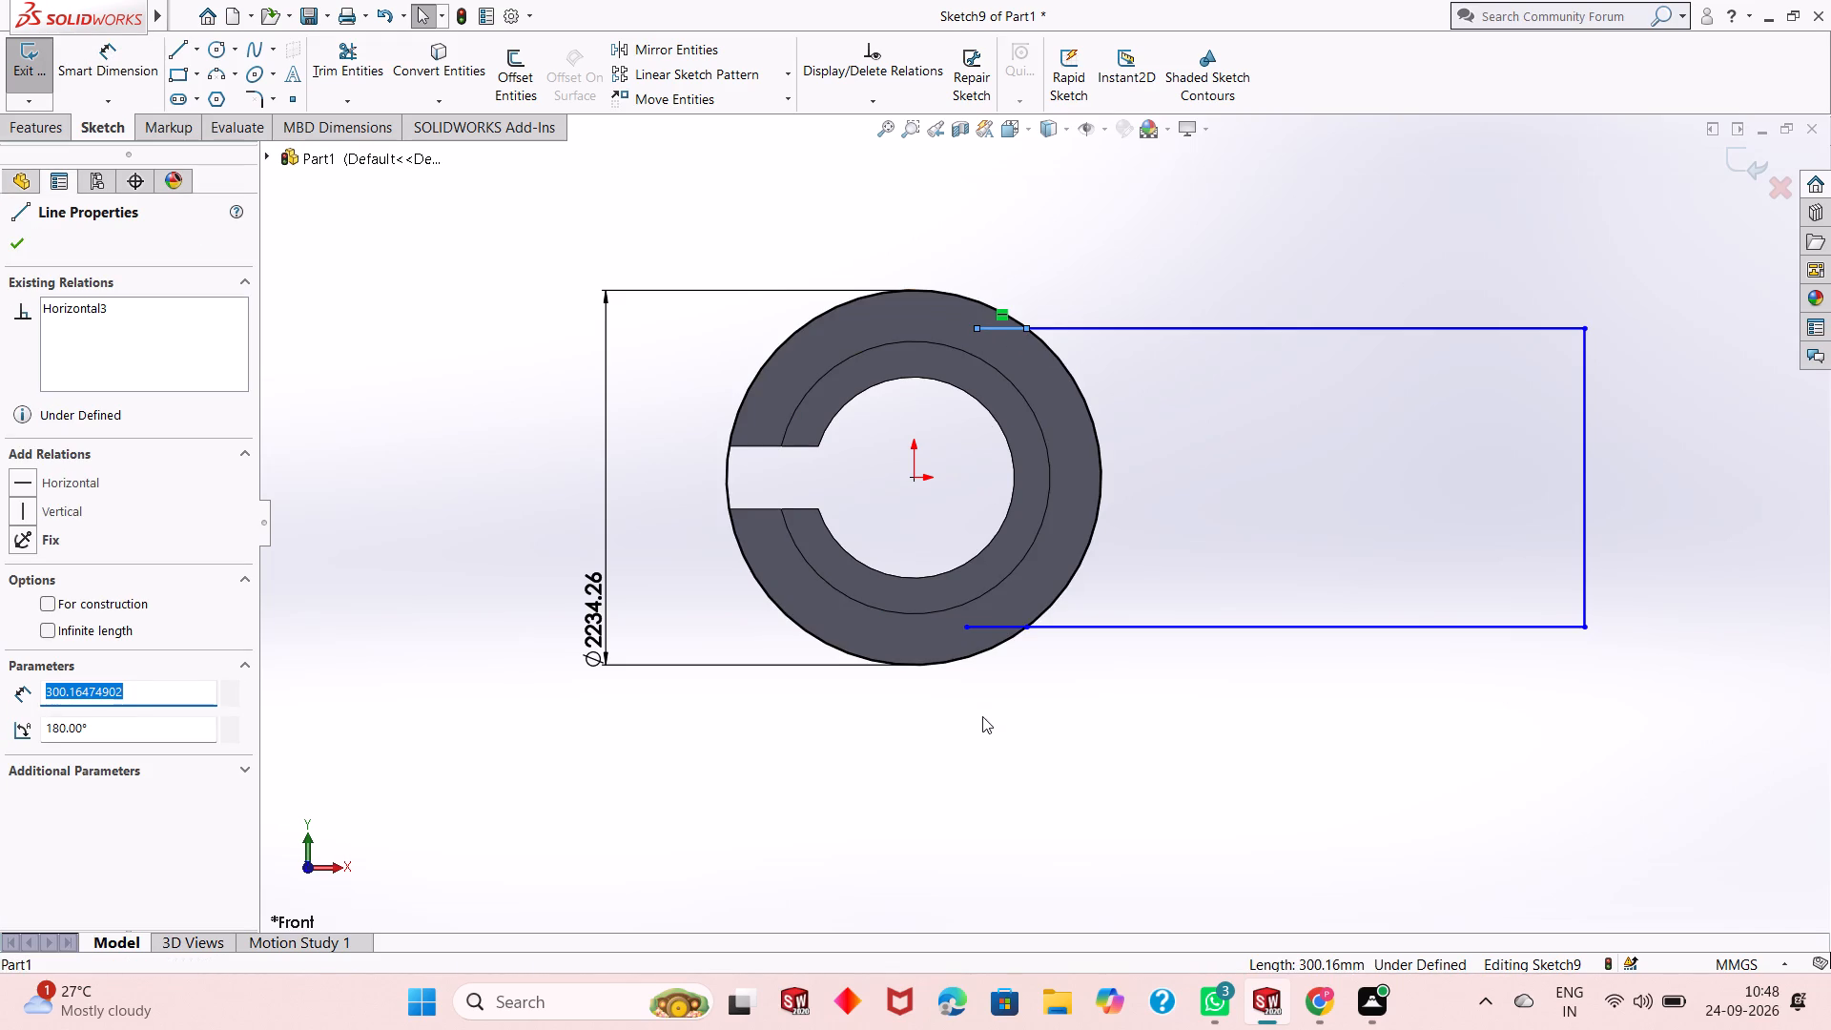
ctrl+click(987, 622)
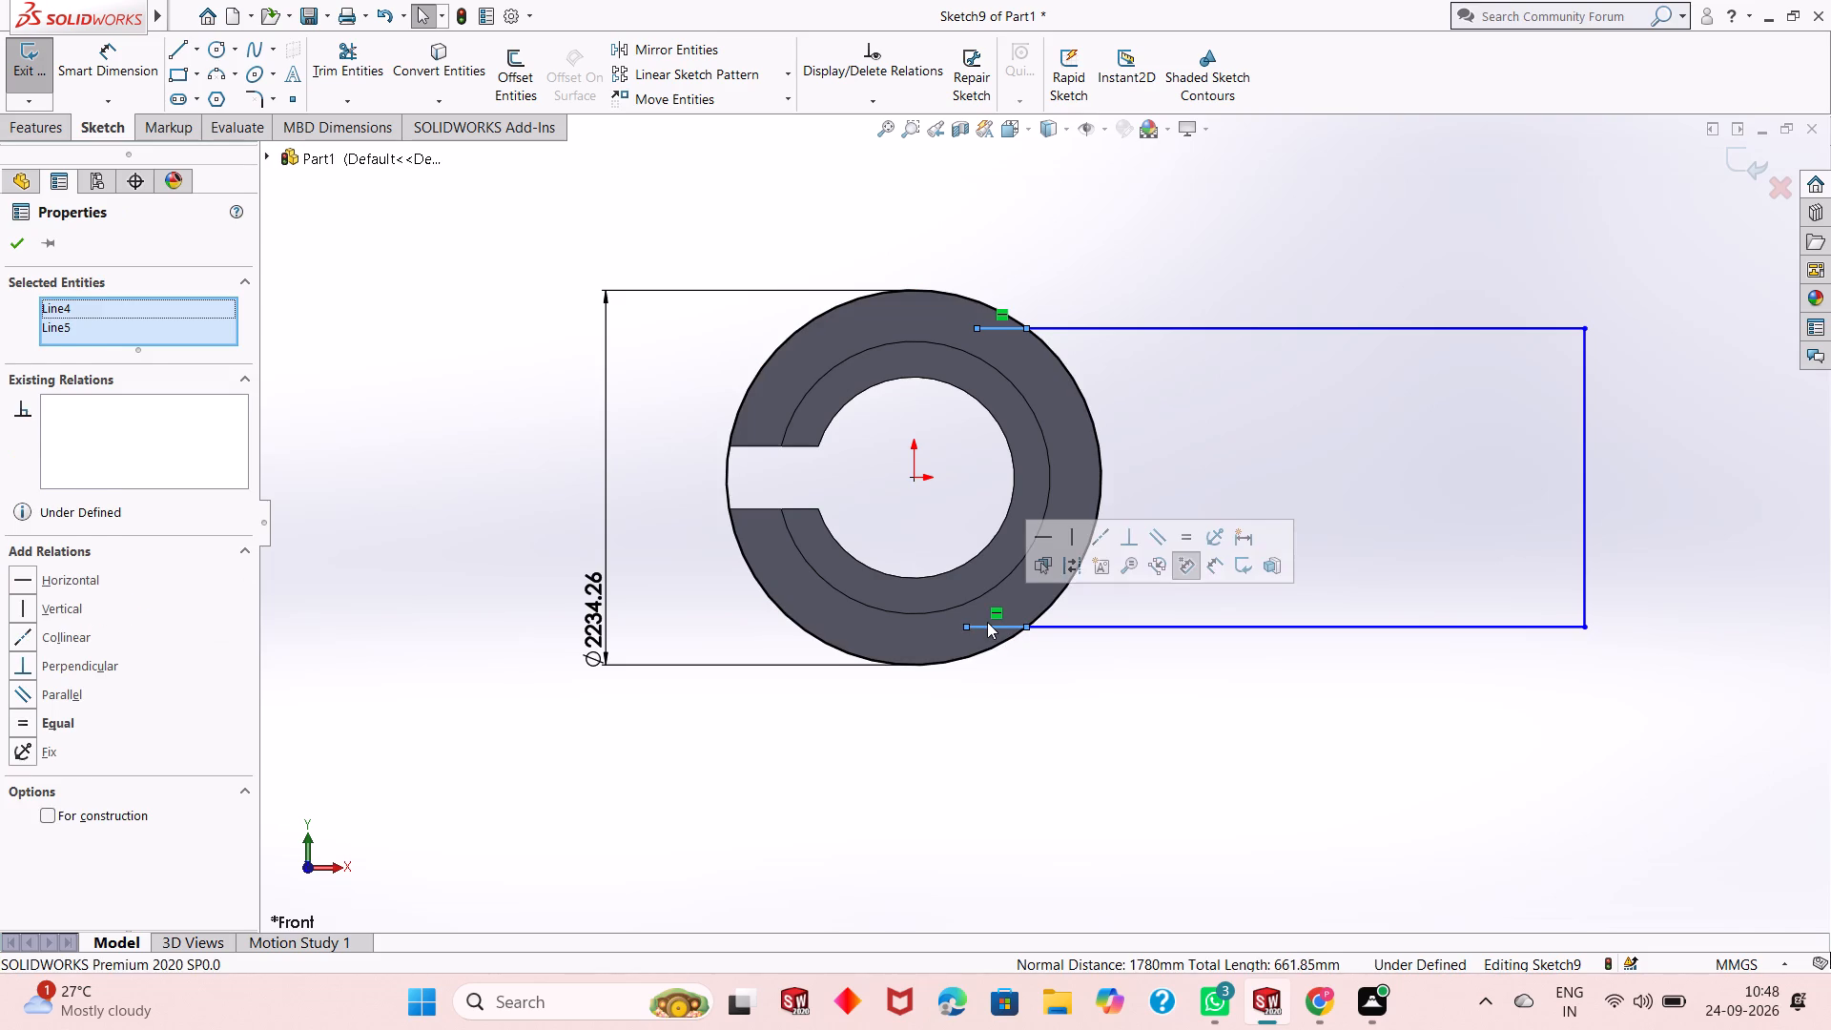
key(Delete)
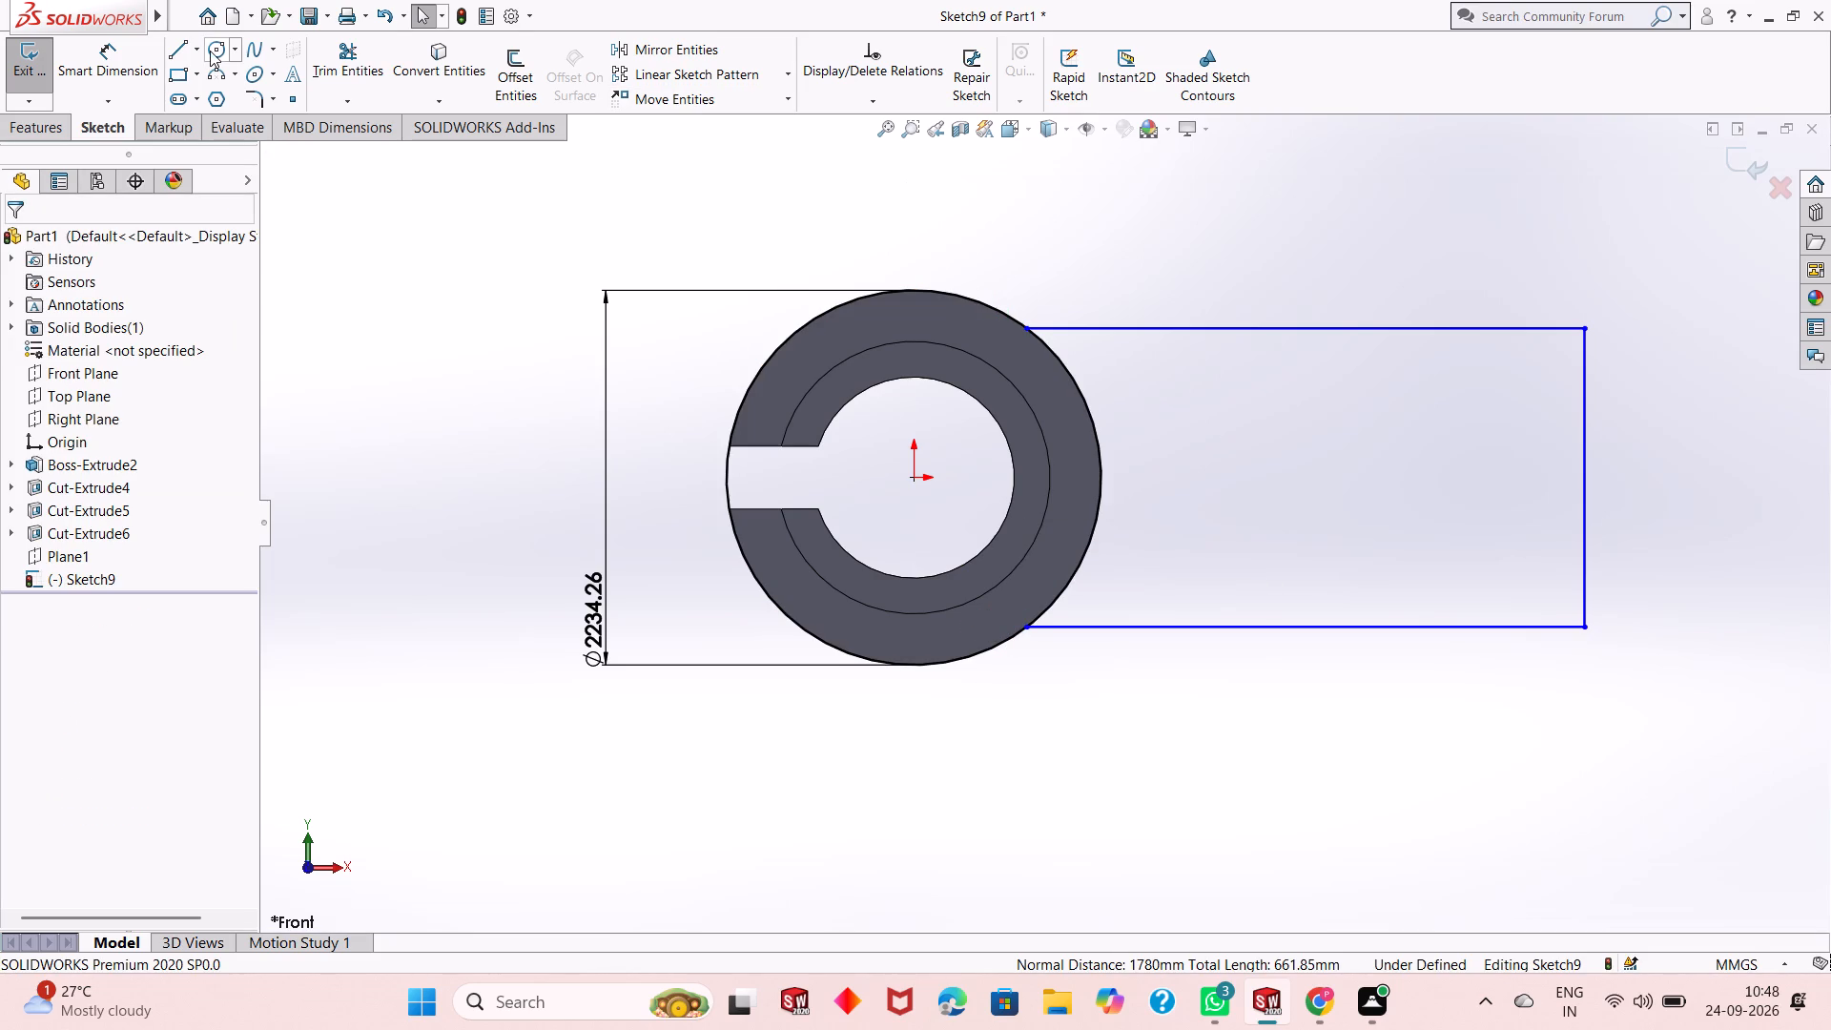
Sketch a vertical line about 2486 mm long across the full ring, slightly to the arm side of the origin.
click(187, 51)
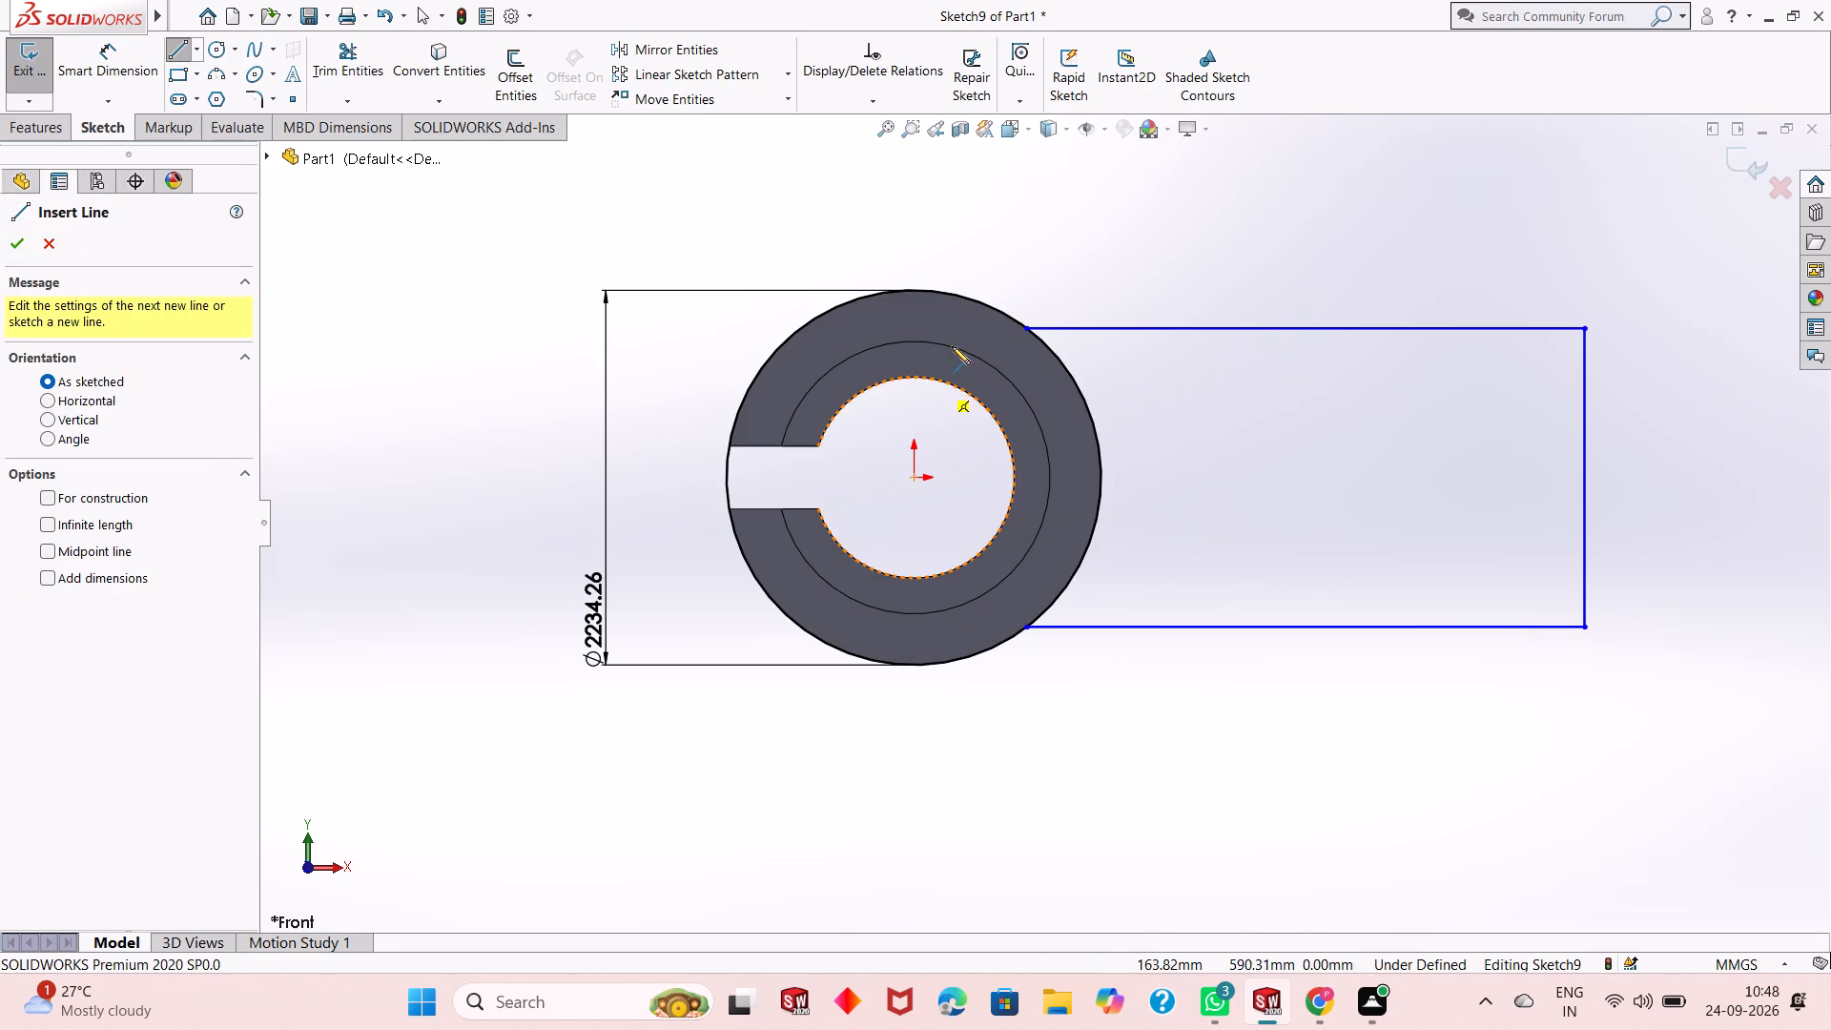
click(961, 265)
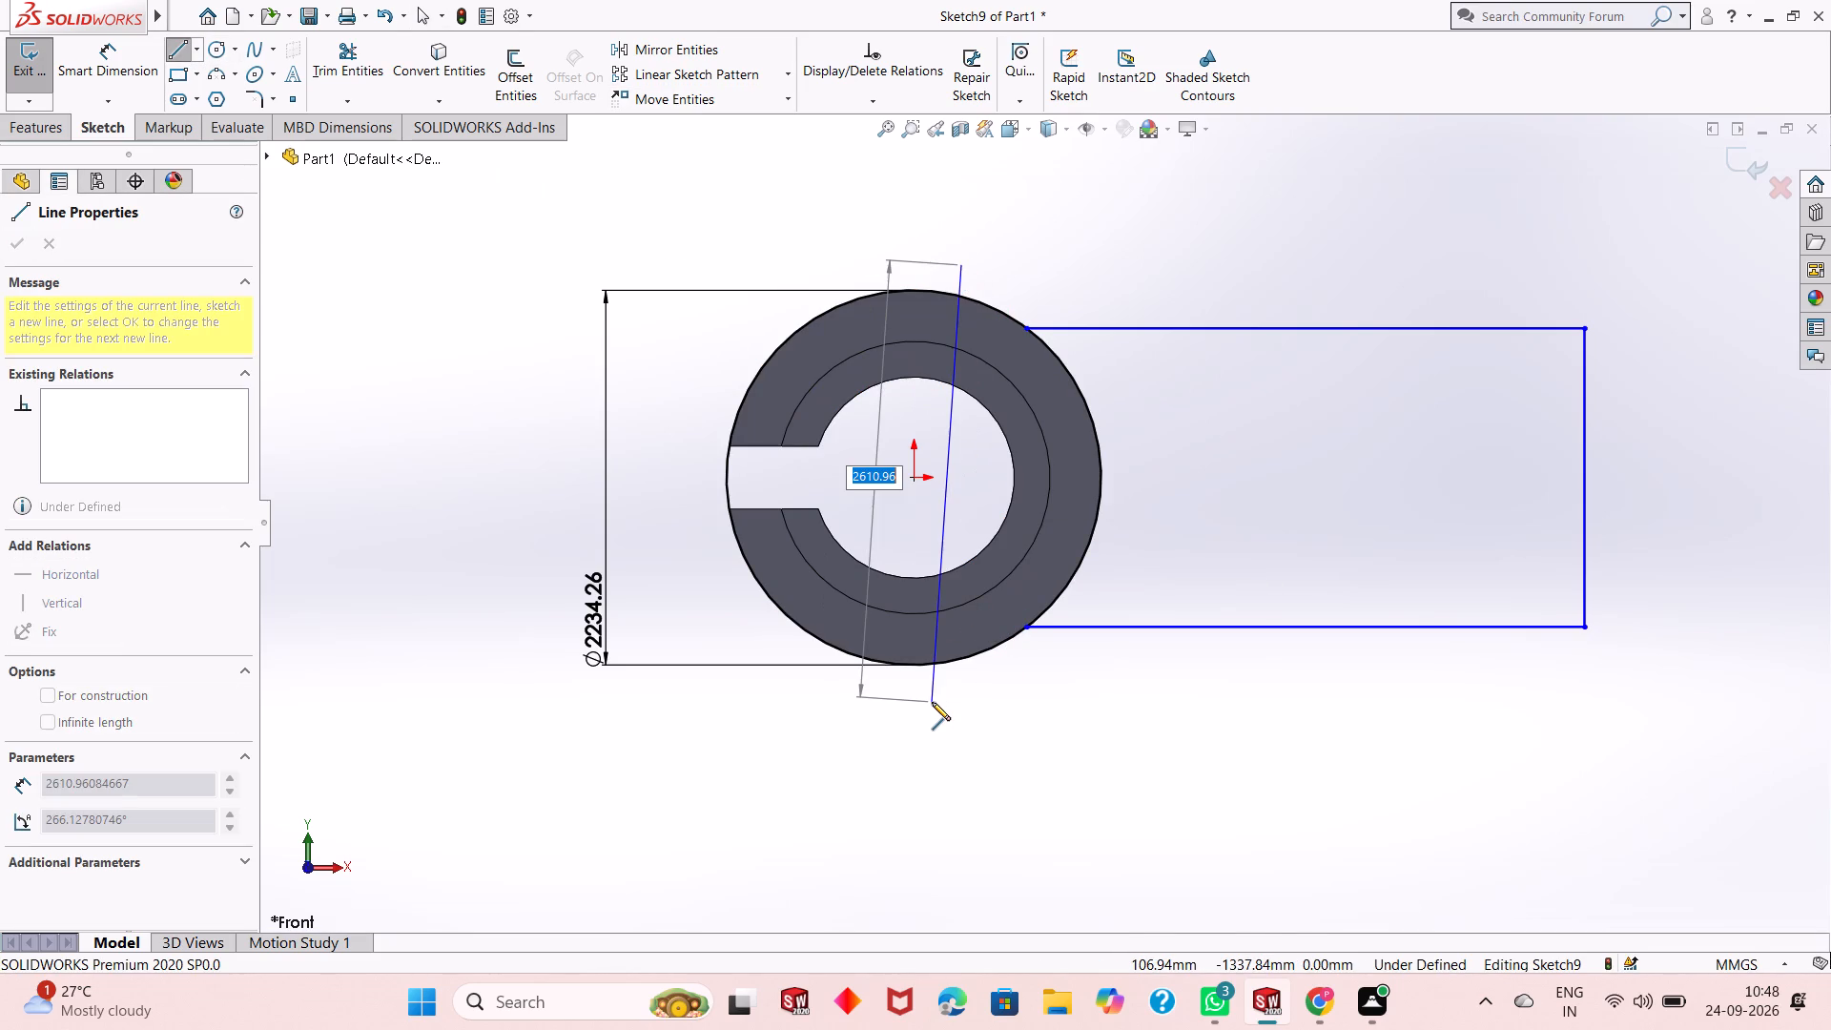
click(966, 682)
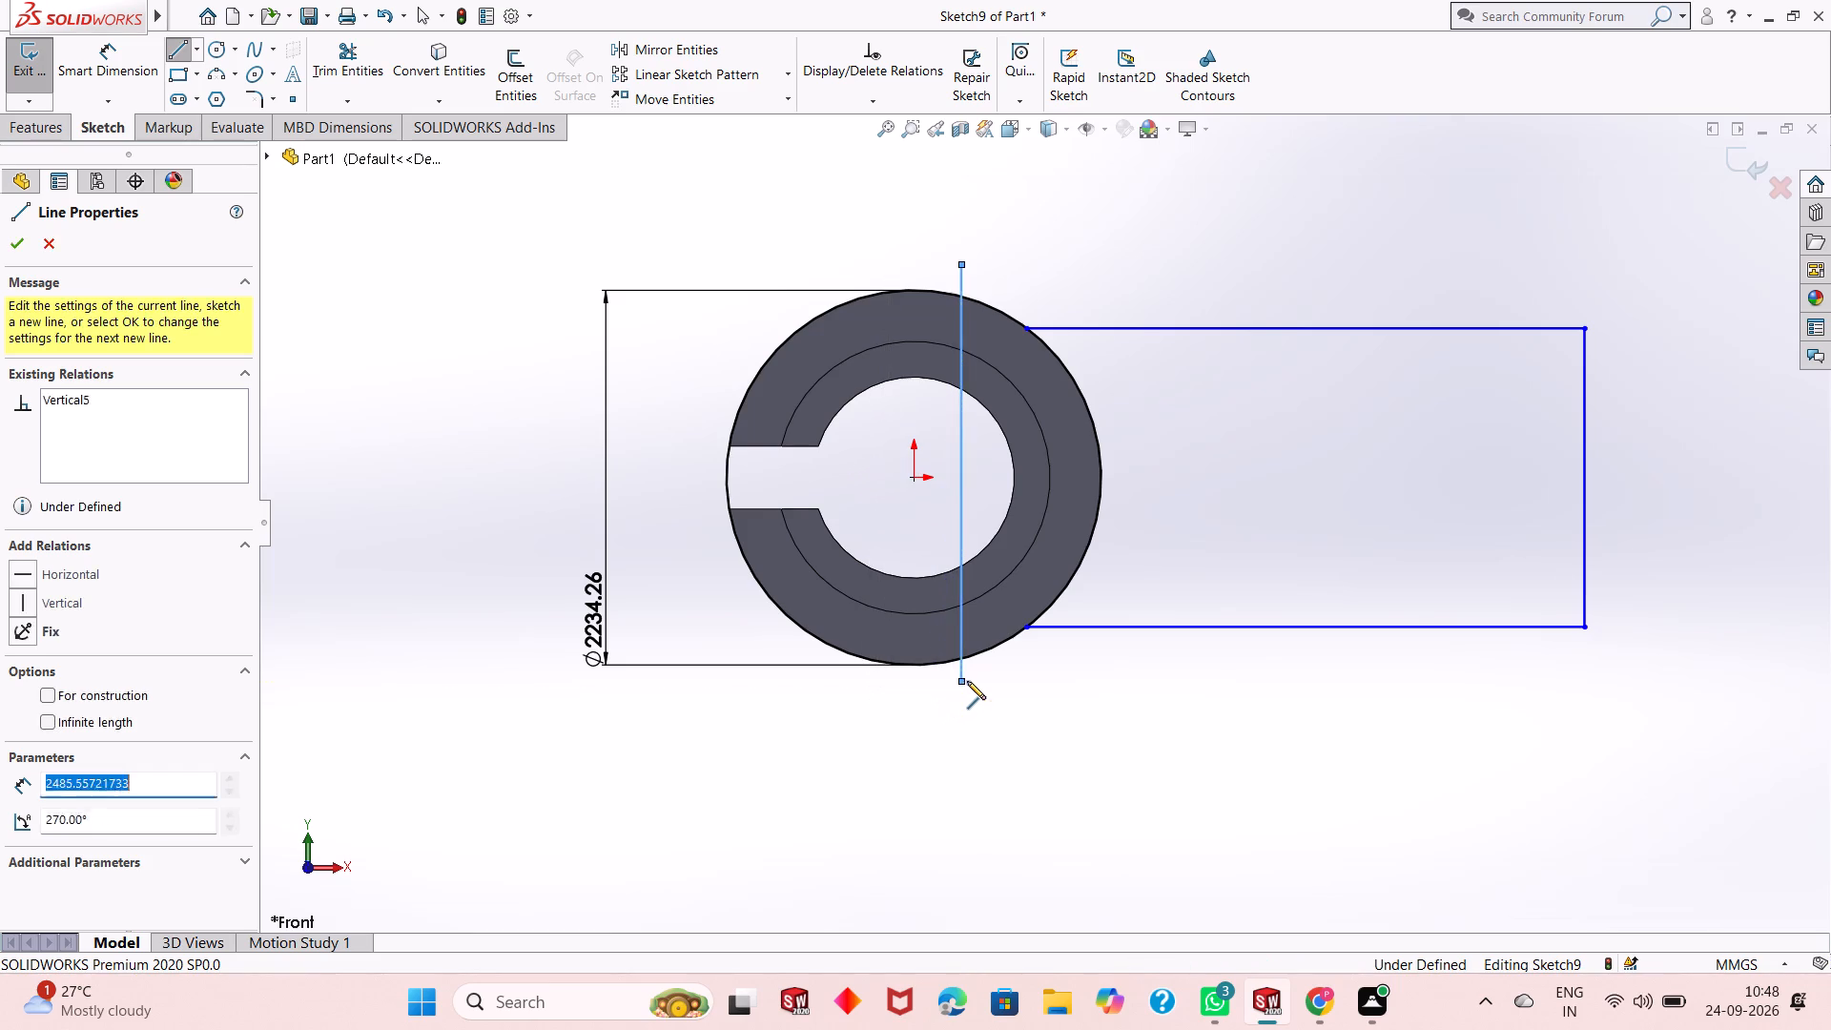
key(Escape)
key(Escape)
Extend the arm profile's upper and lower horizontal lines inward to the vertical line across the ring.
click(363, 99)
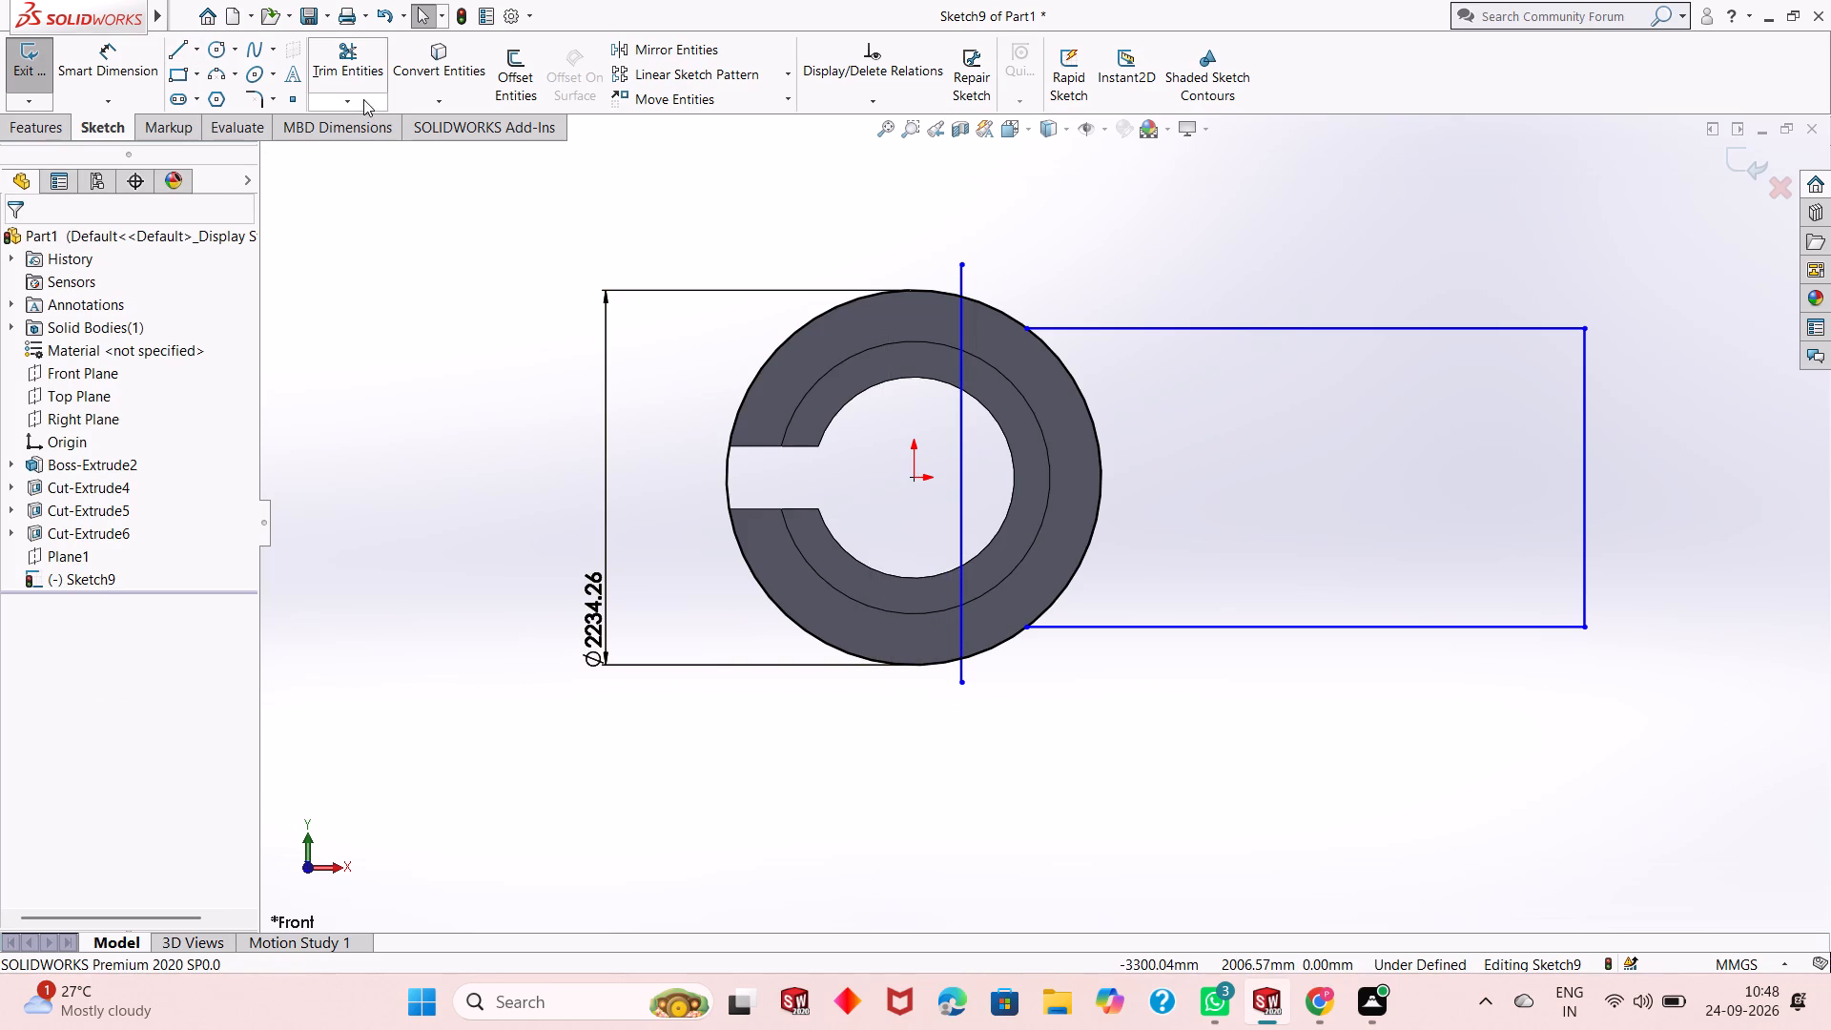
click(381, 138)
click(1139, 332)
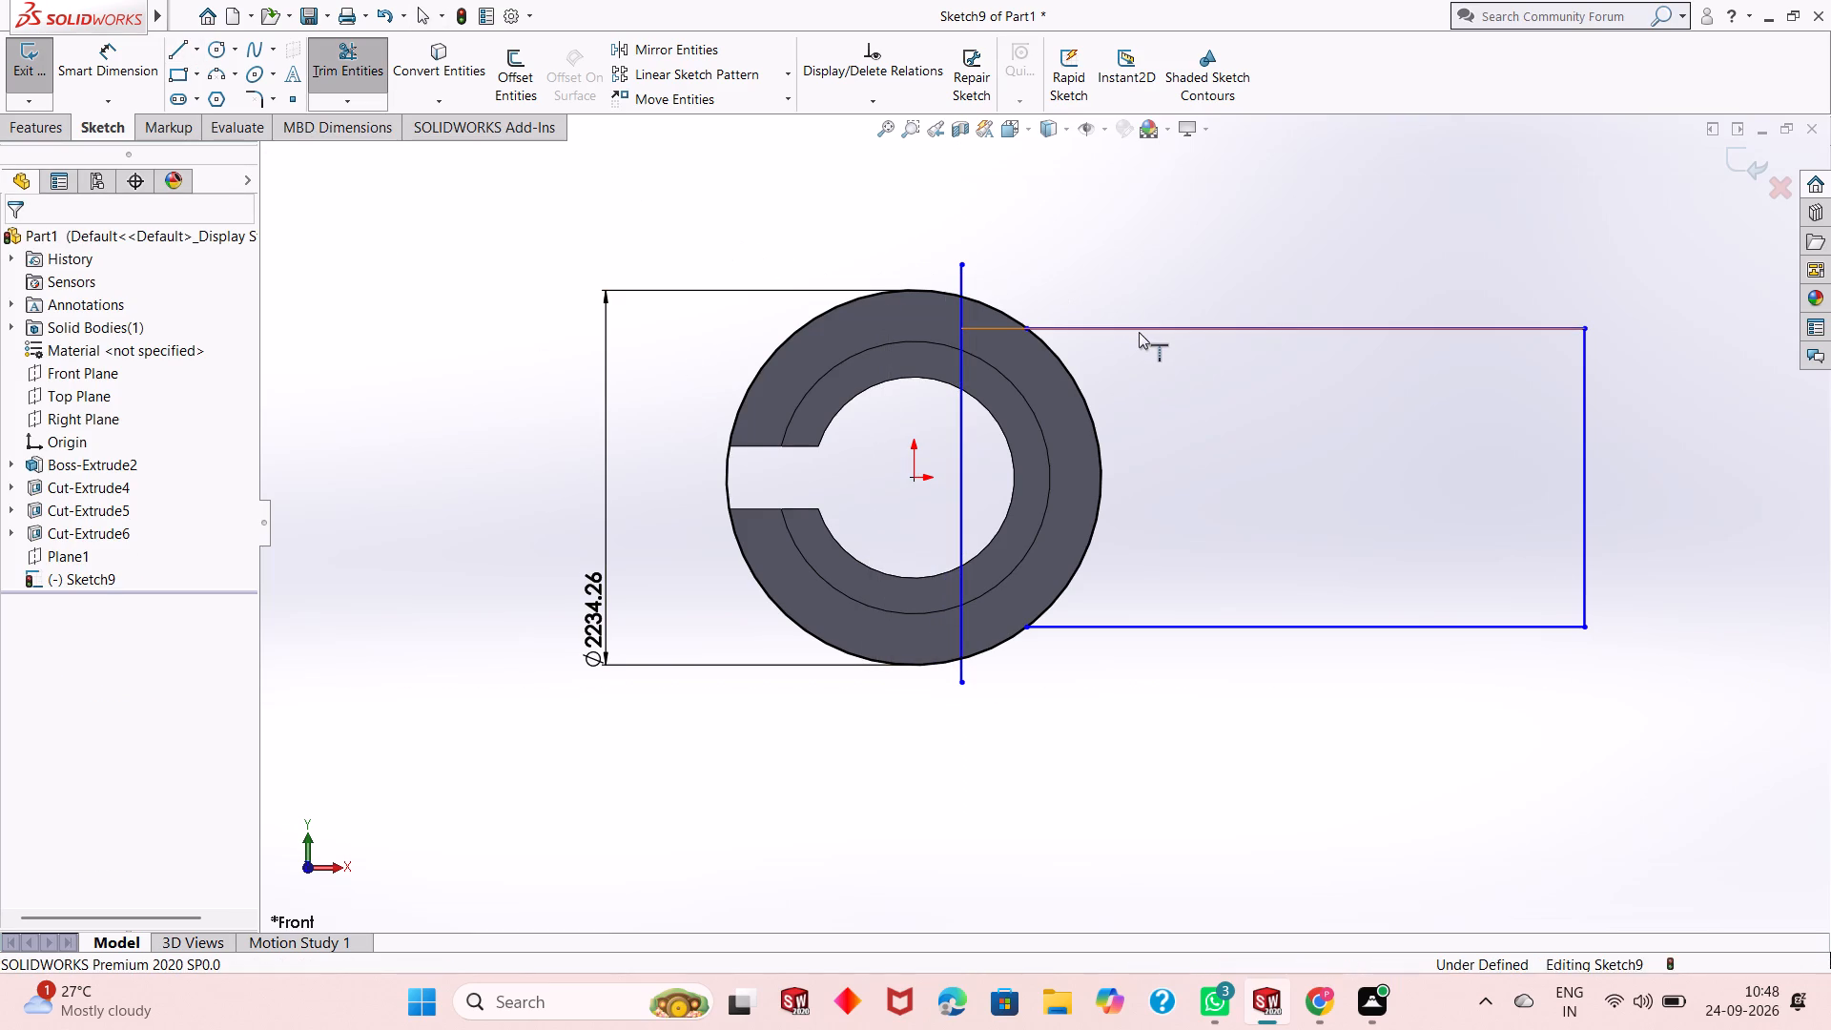
click(1146, 629)
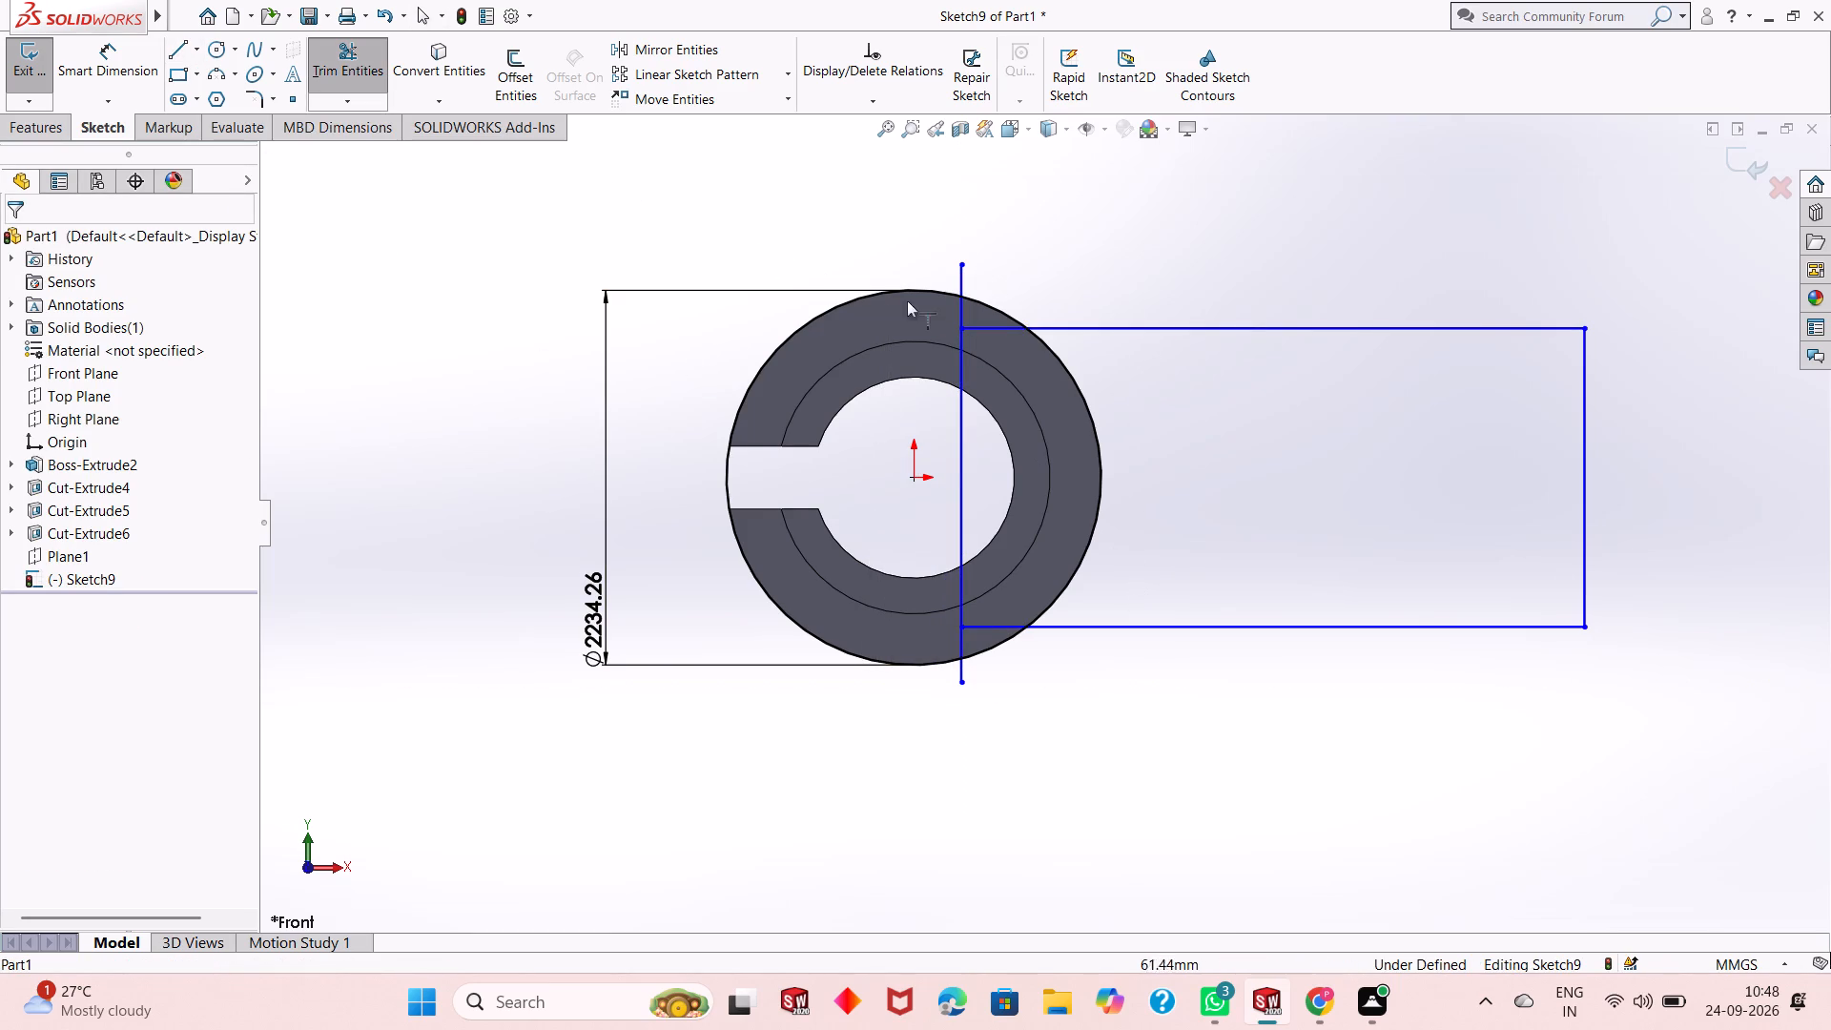
right_click(785, 240)
click(835, 299)
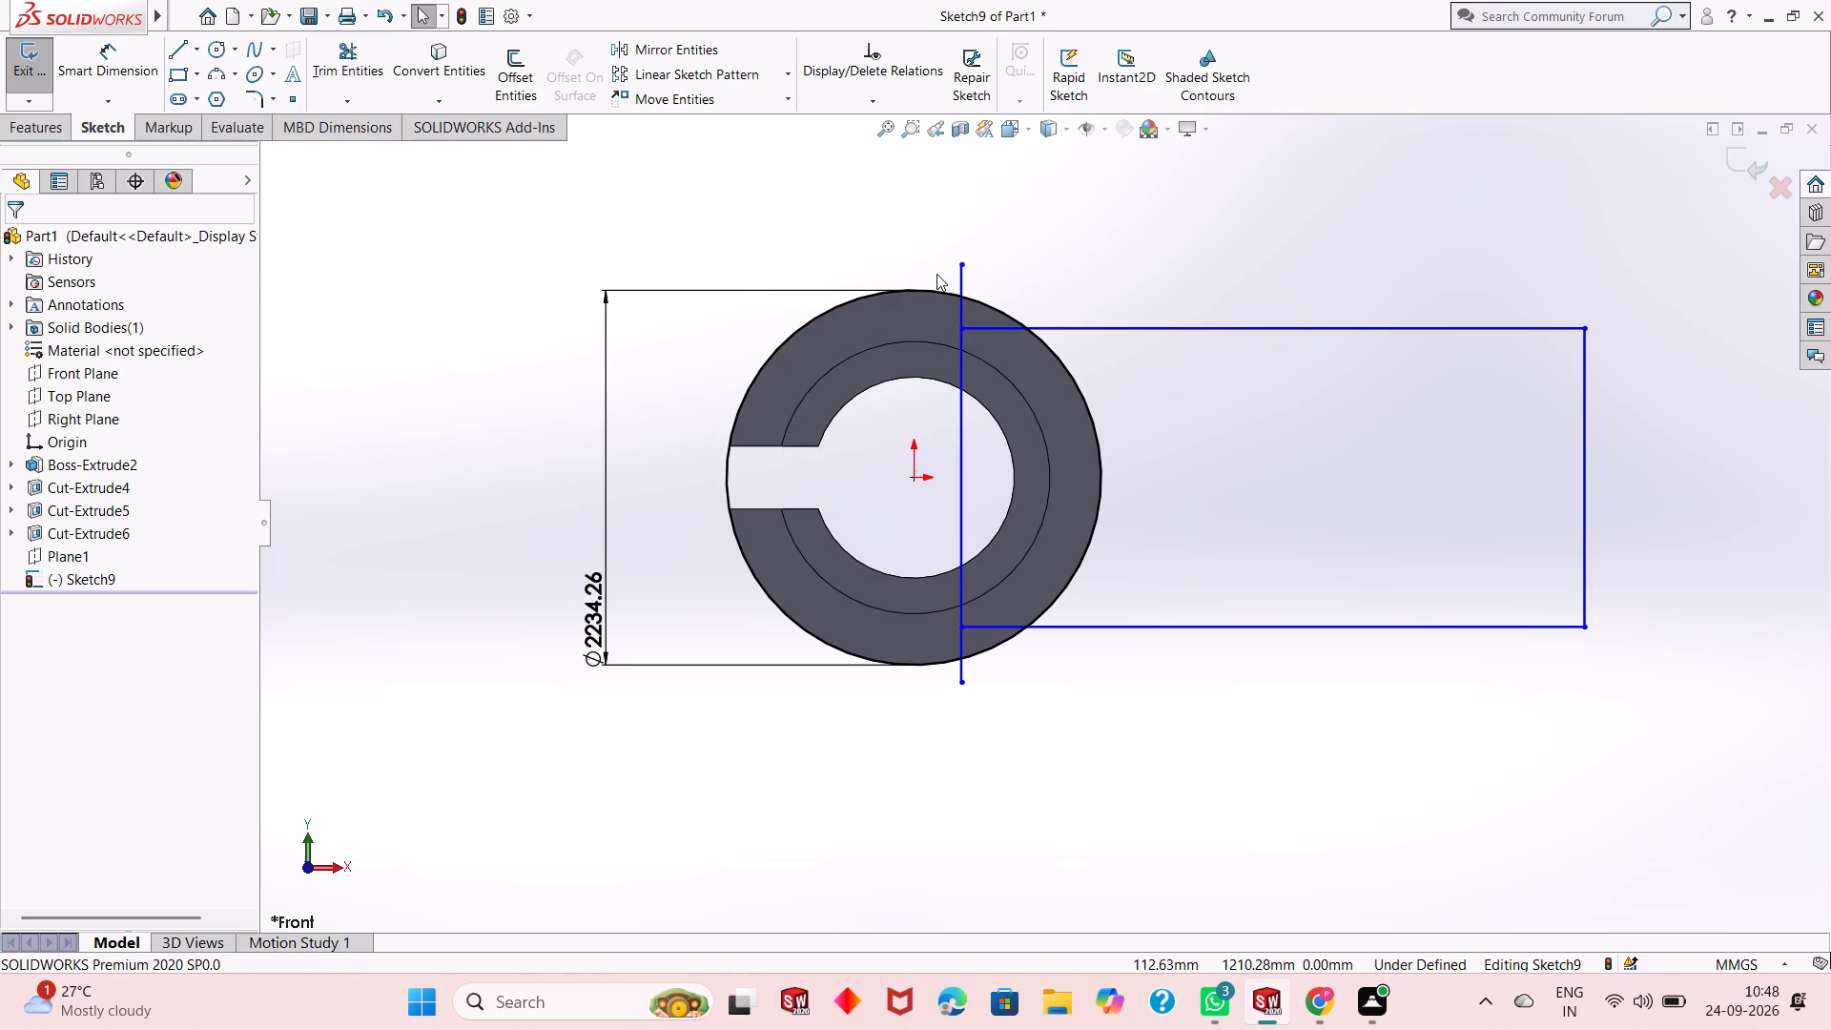
Delete the vertical line across the ring that bounded the extended arm lines.
right_click(959, 278)
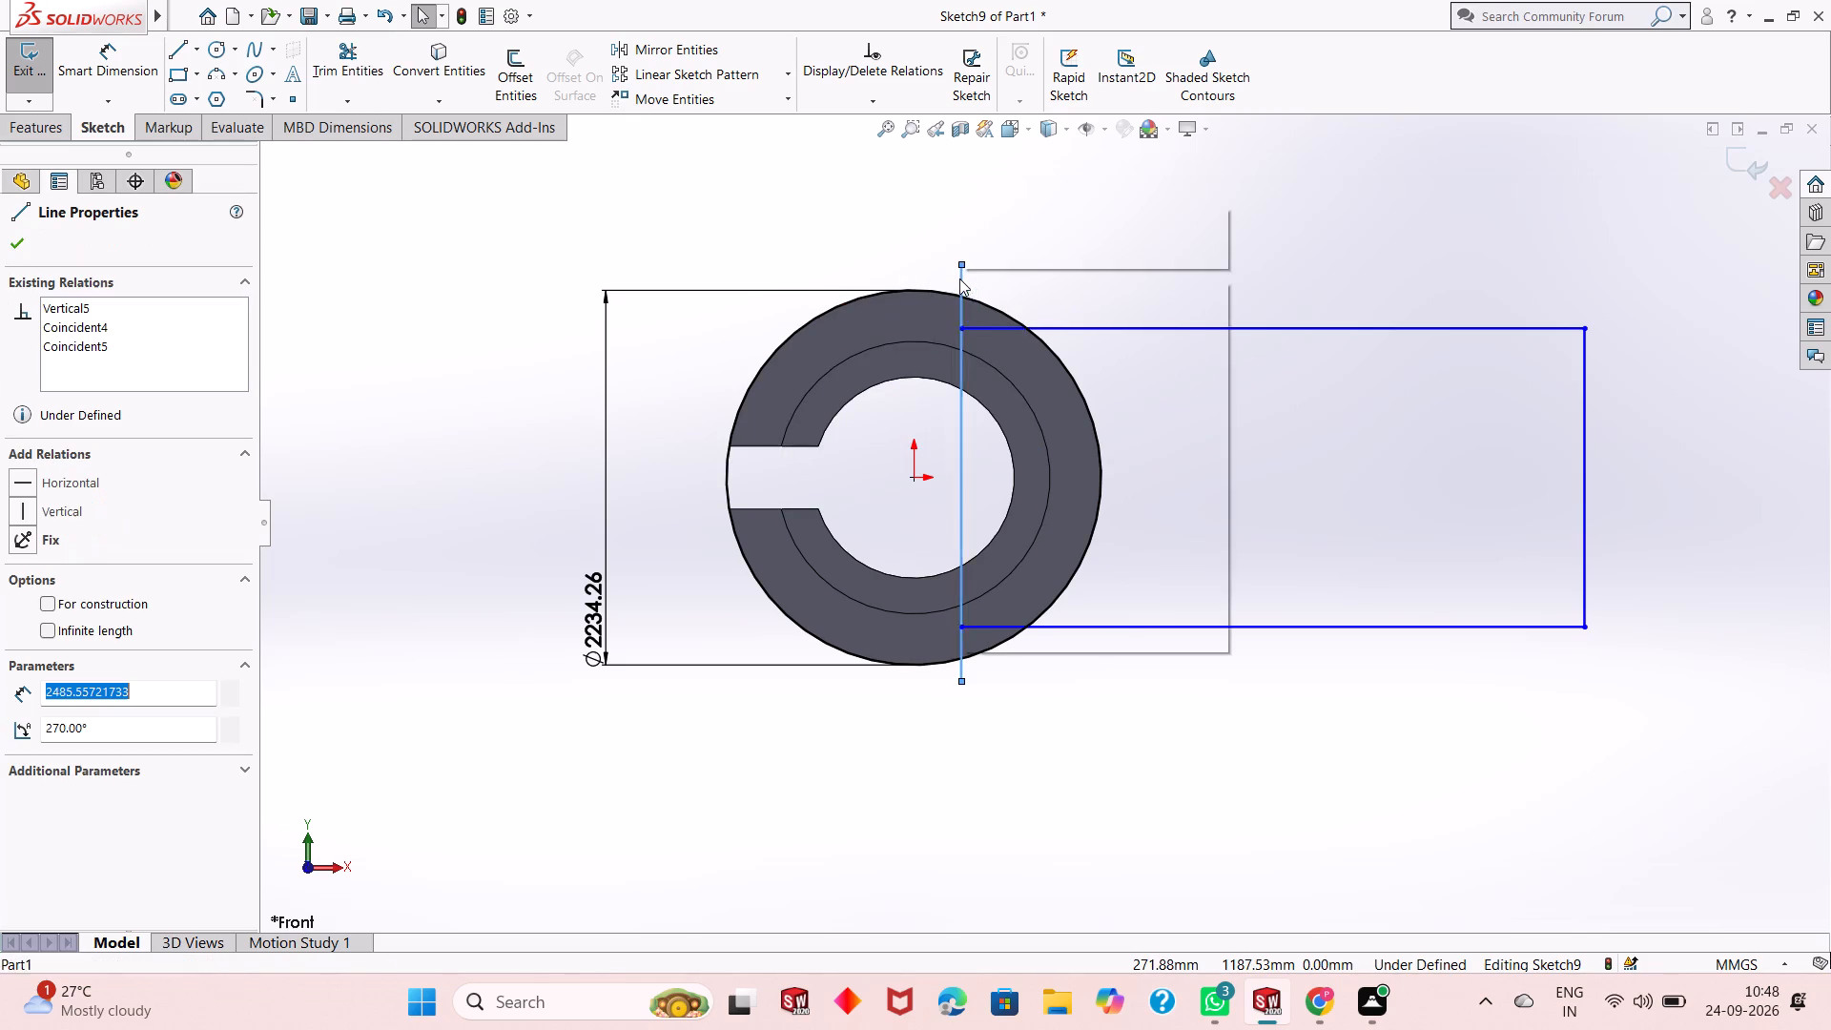
click(1060, 557)
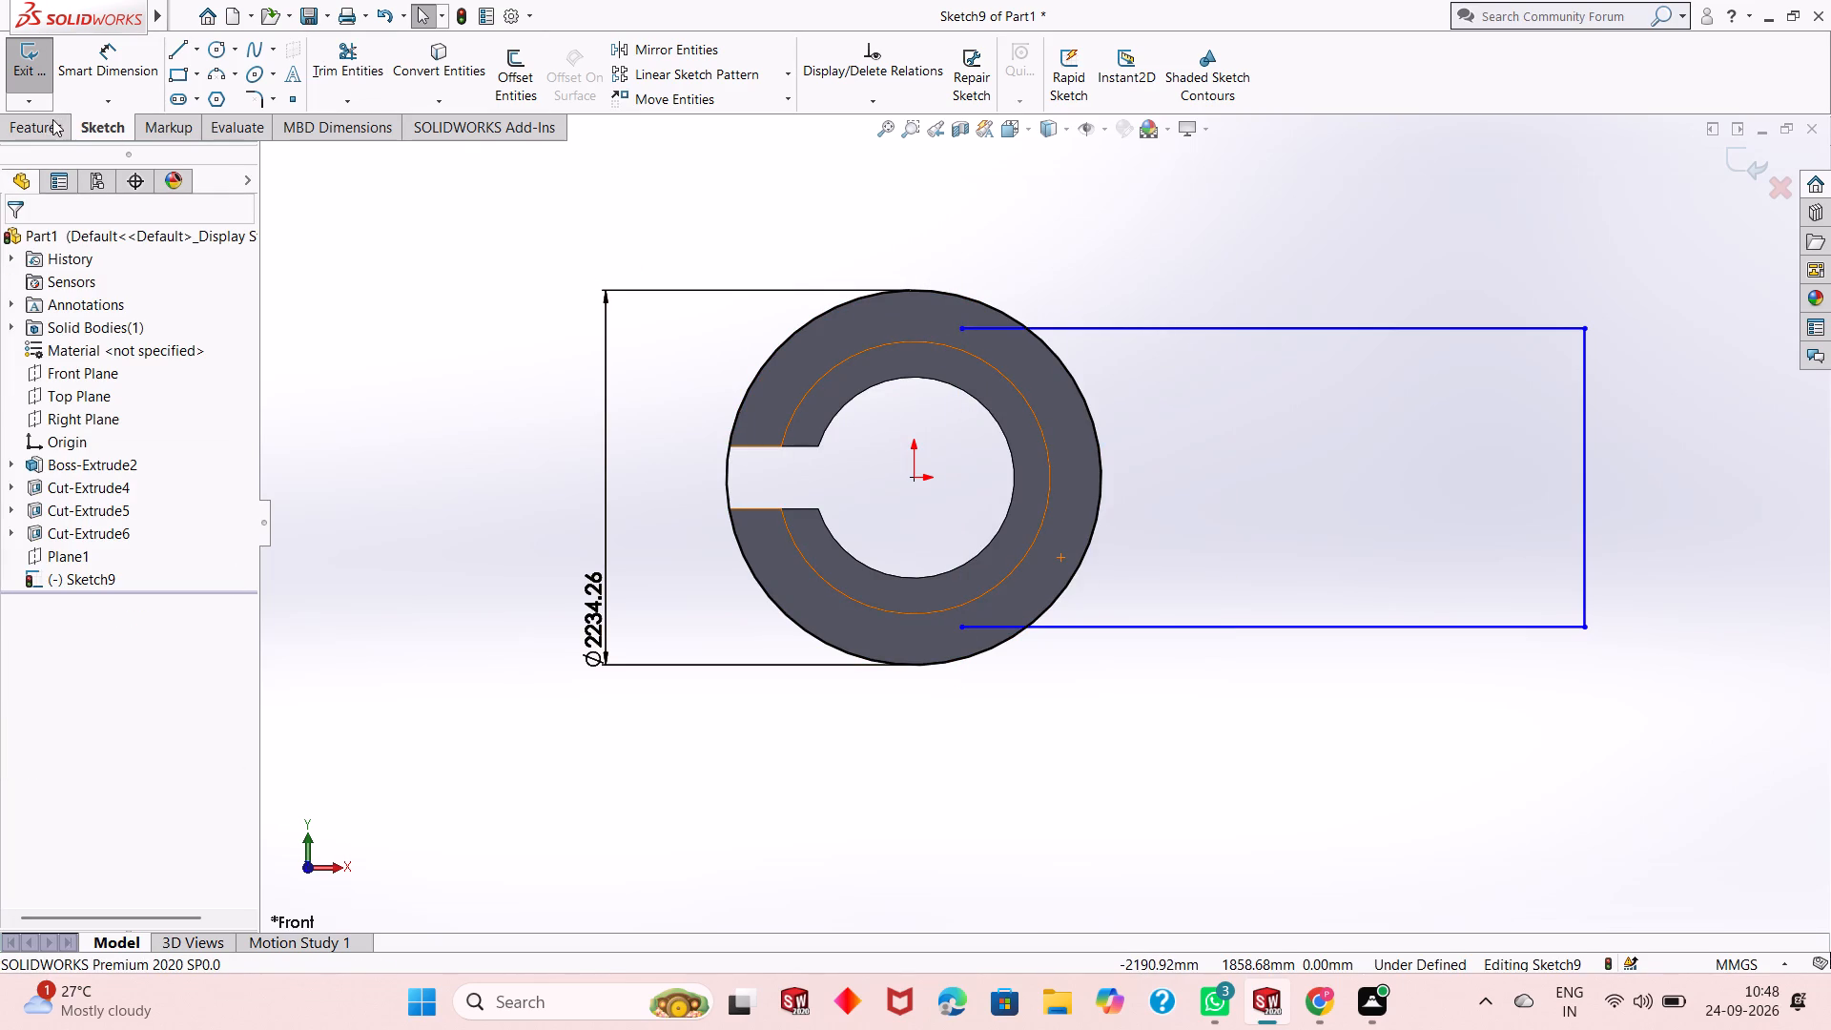
Dimension the arm profile's upper line from the origin and set the distance to 1000 mm.
click(94, 61)
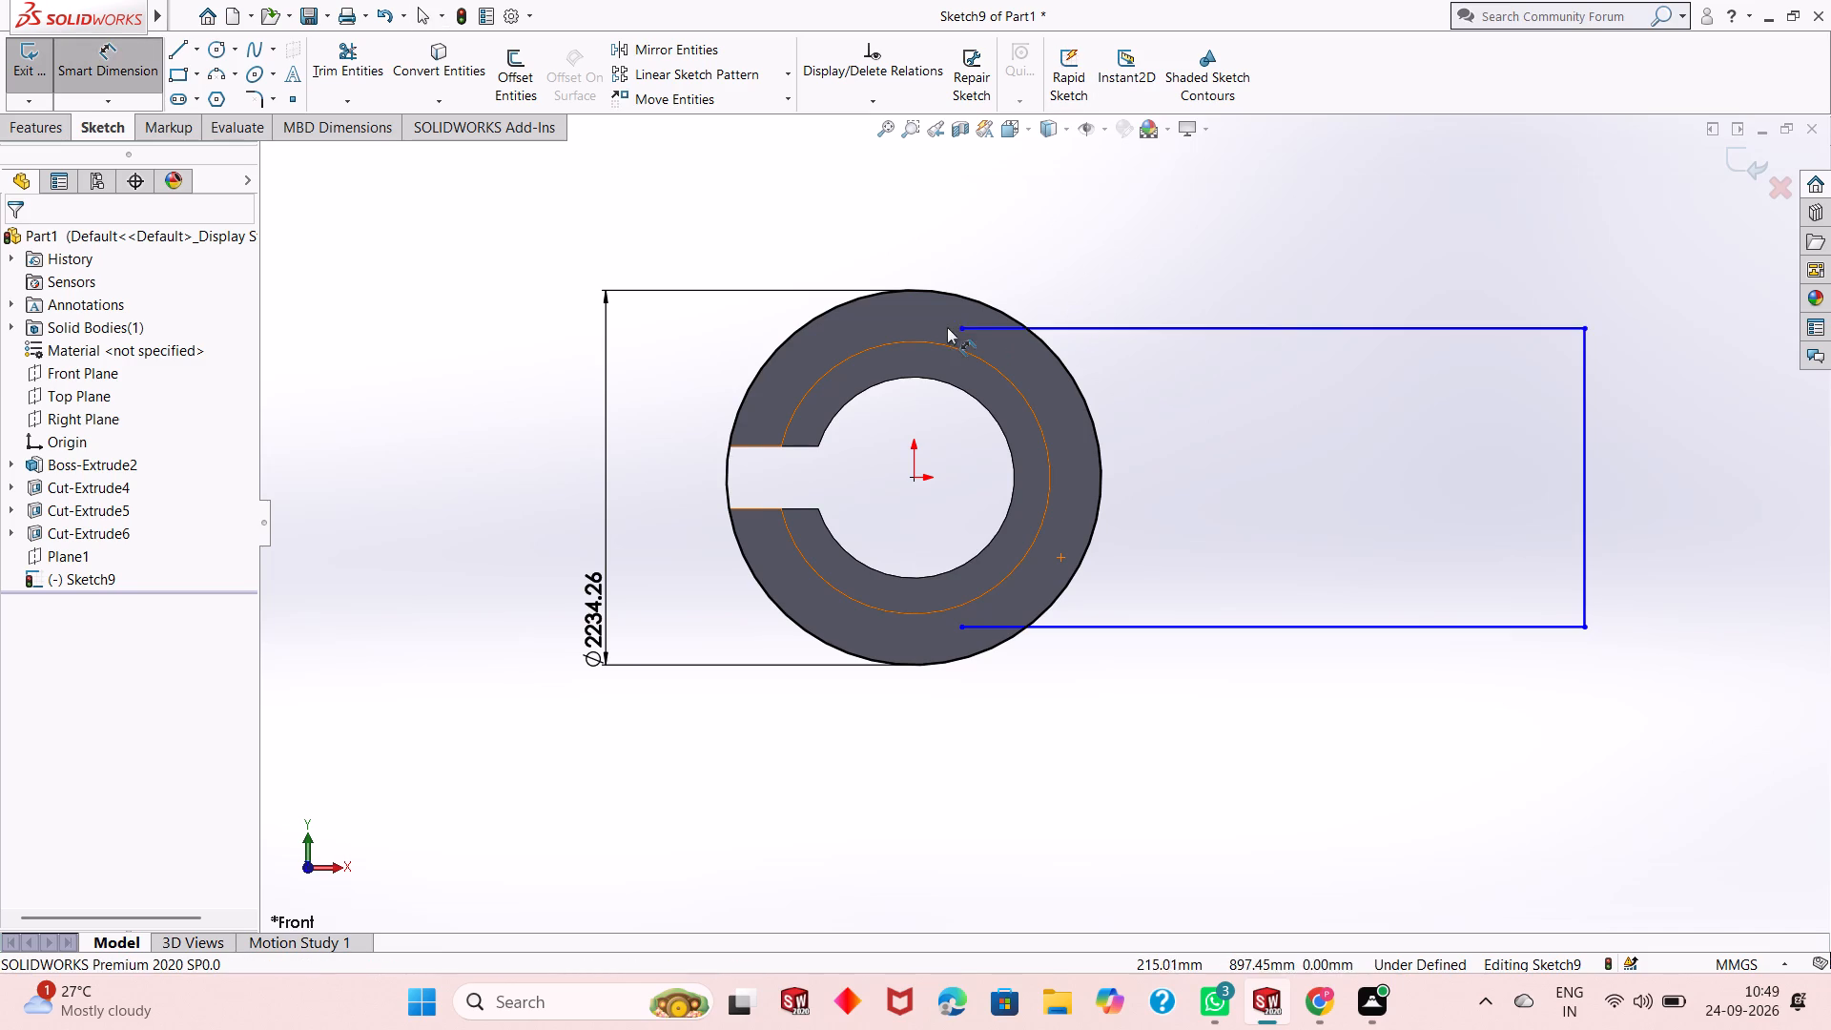
click(1080, 328)
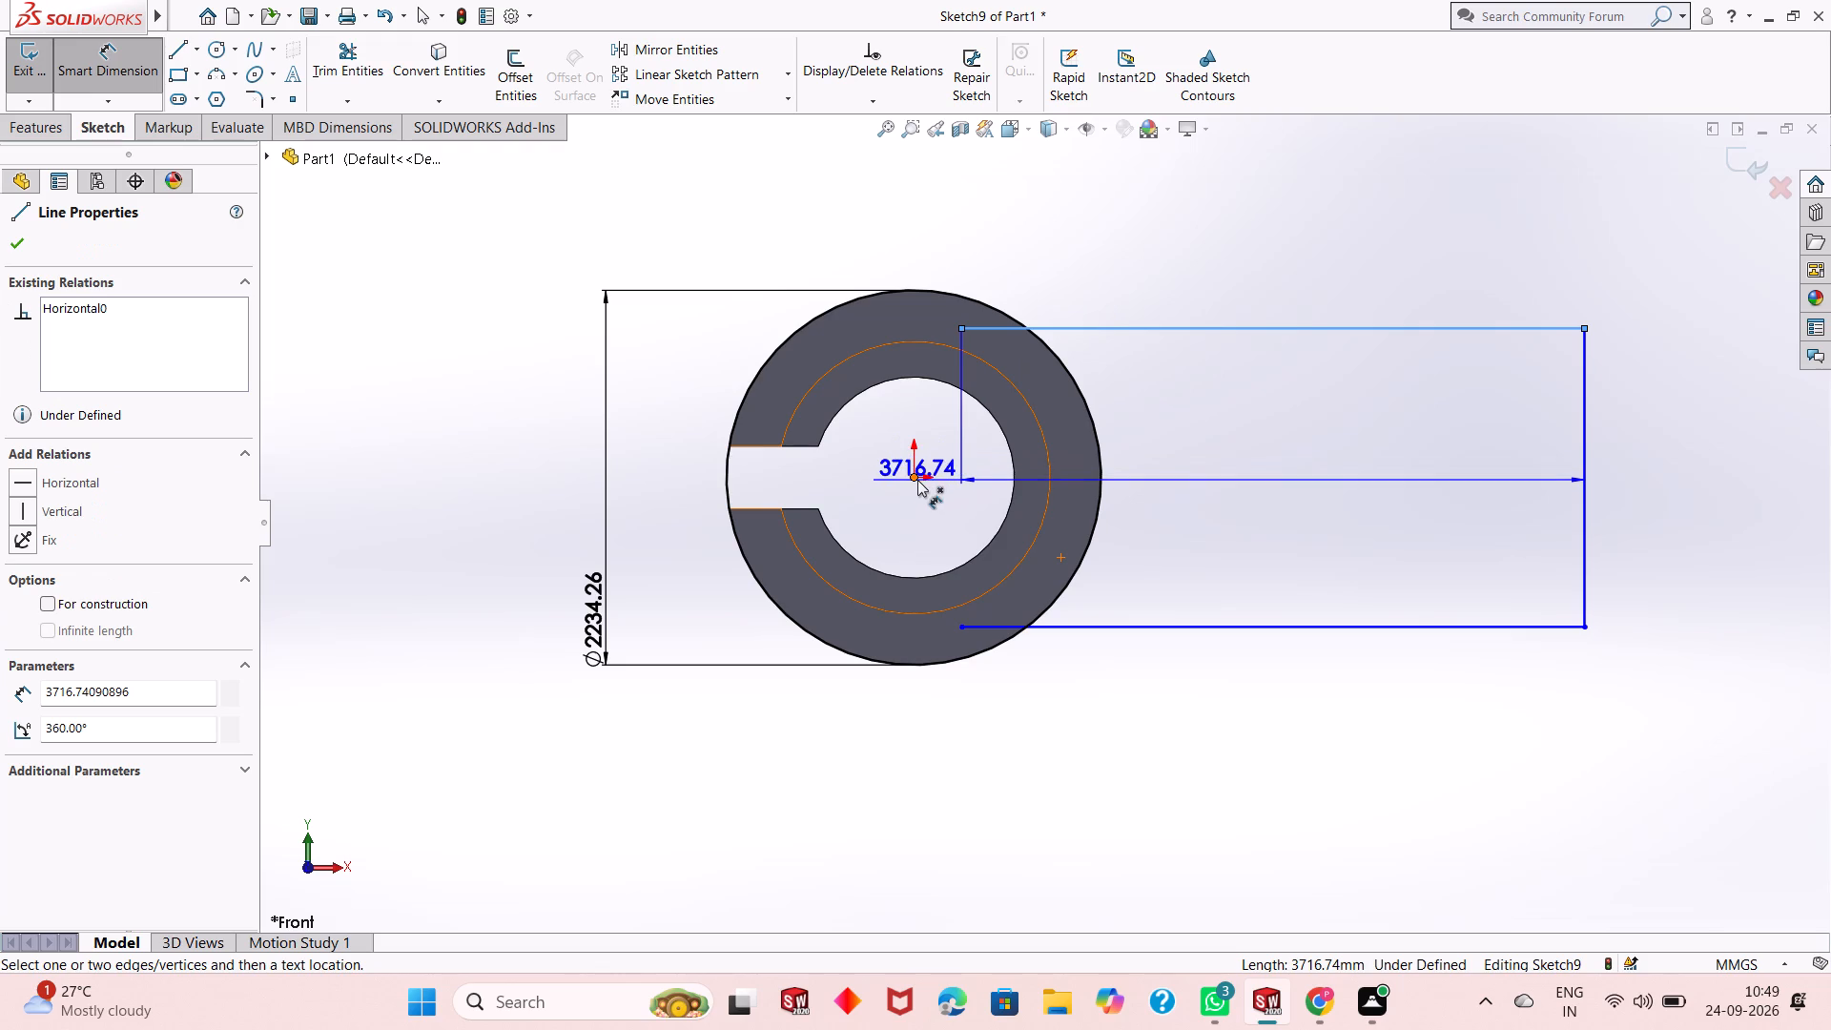
click(917, 480)
click(566, 480)
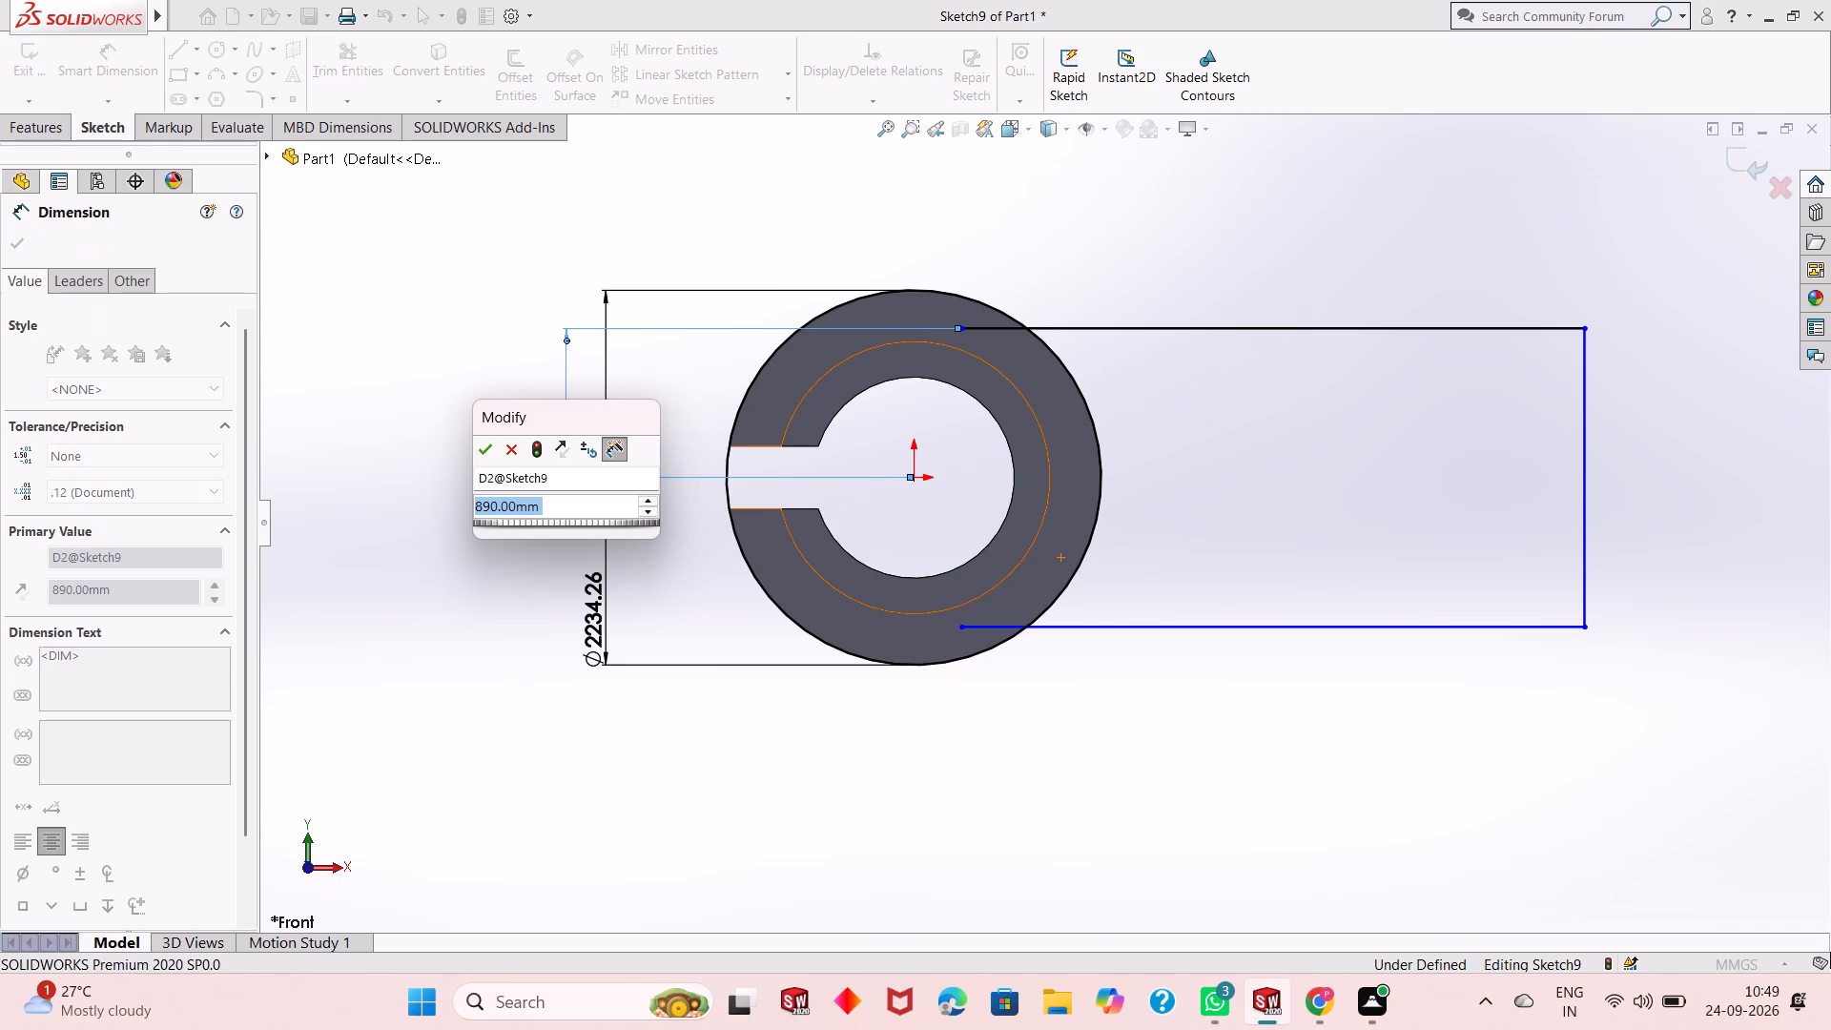
key(2)
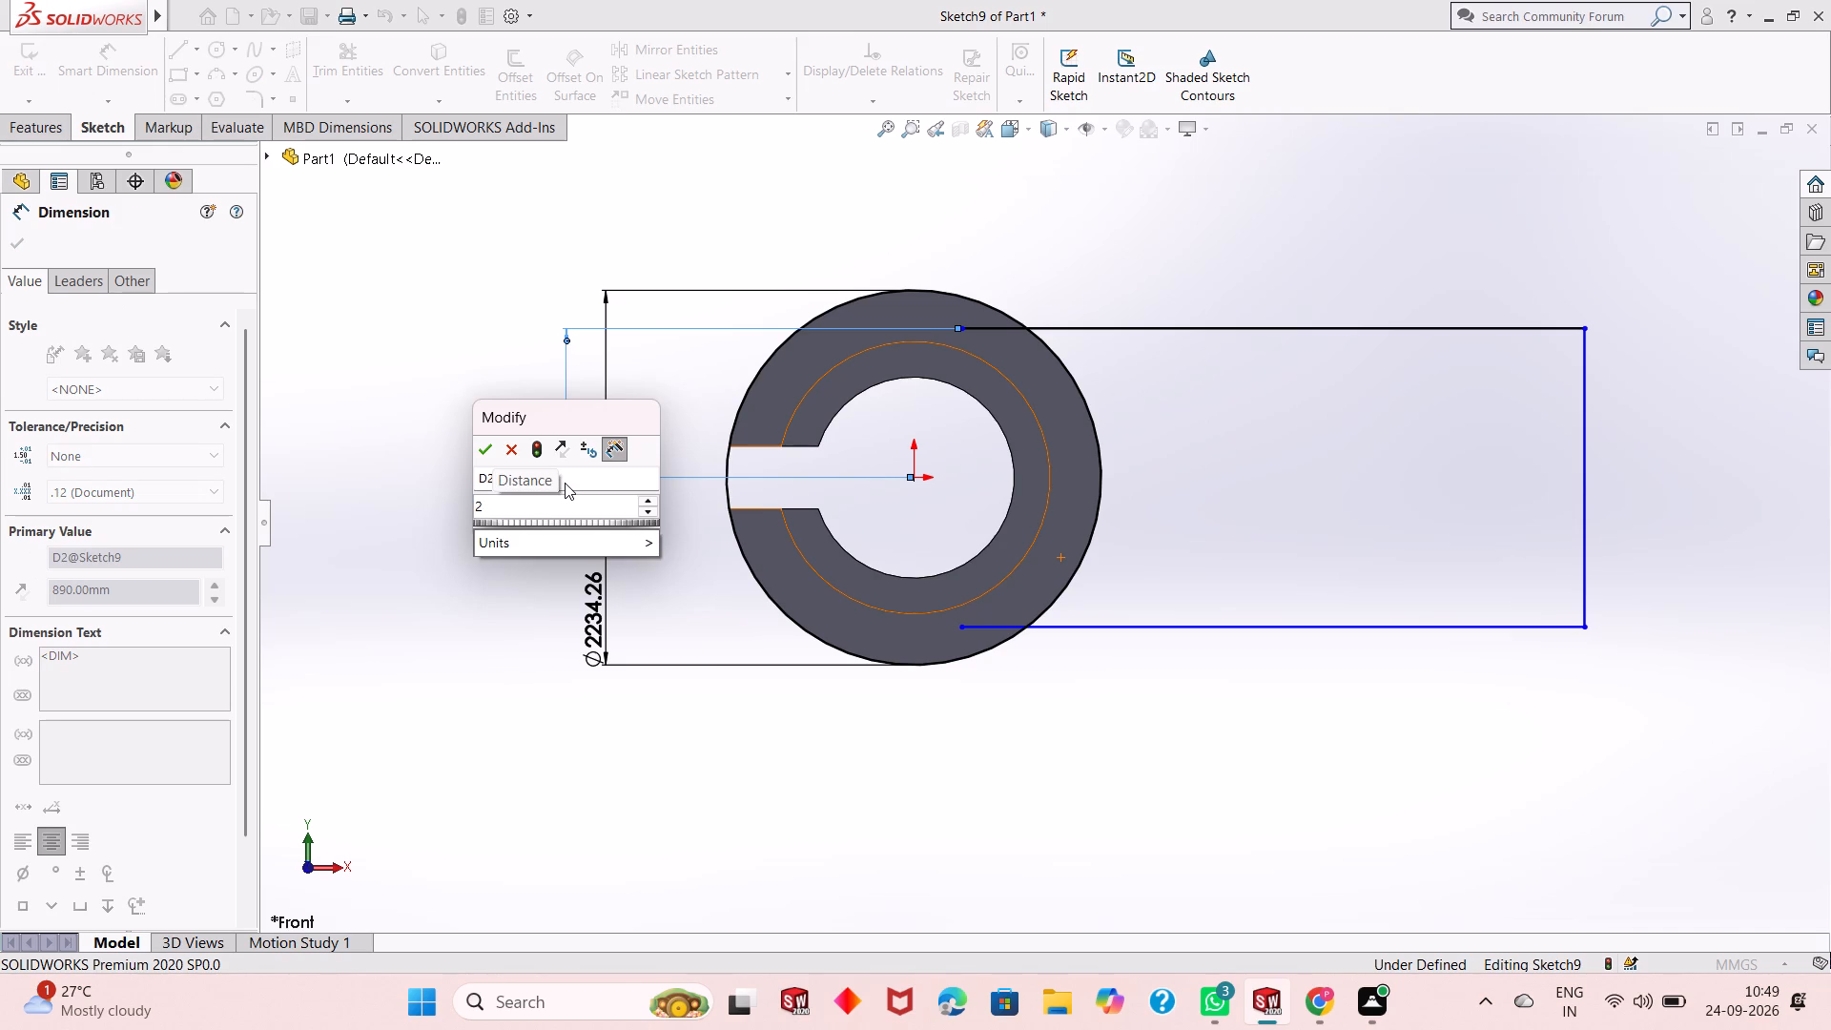
key(BackSpace)
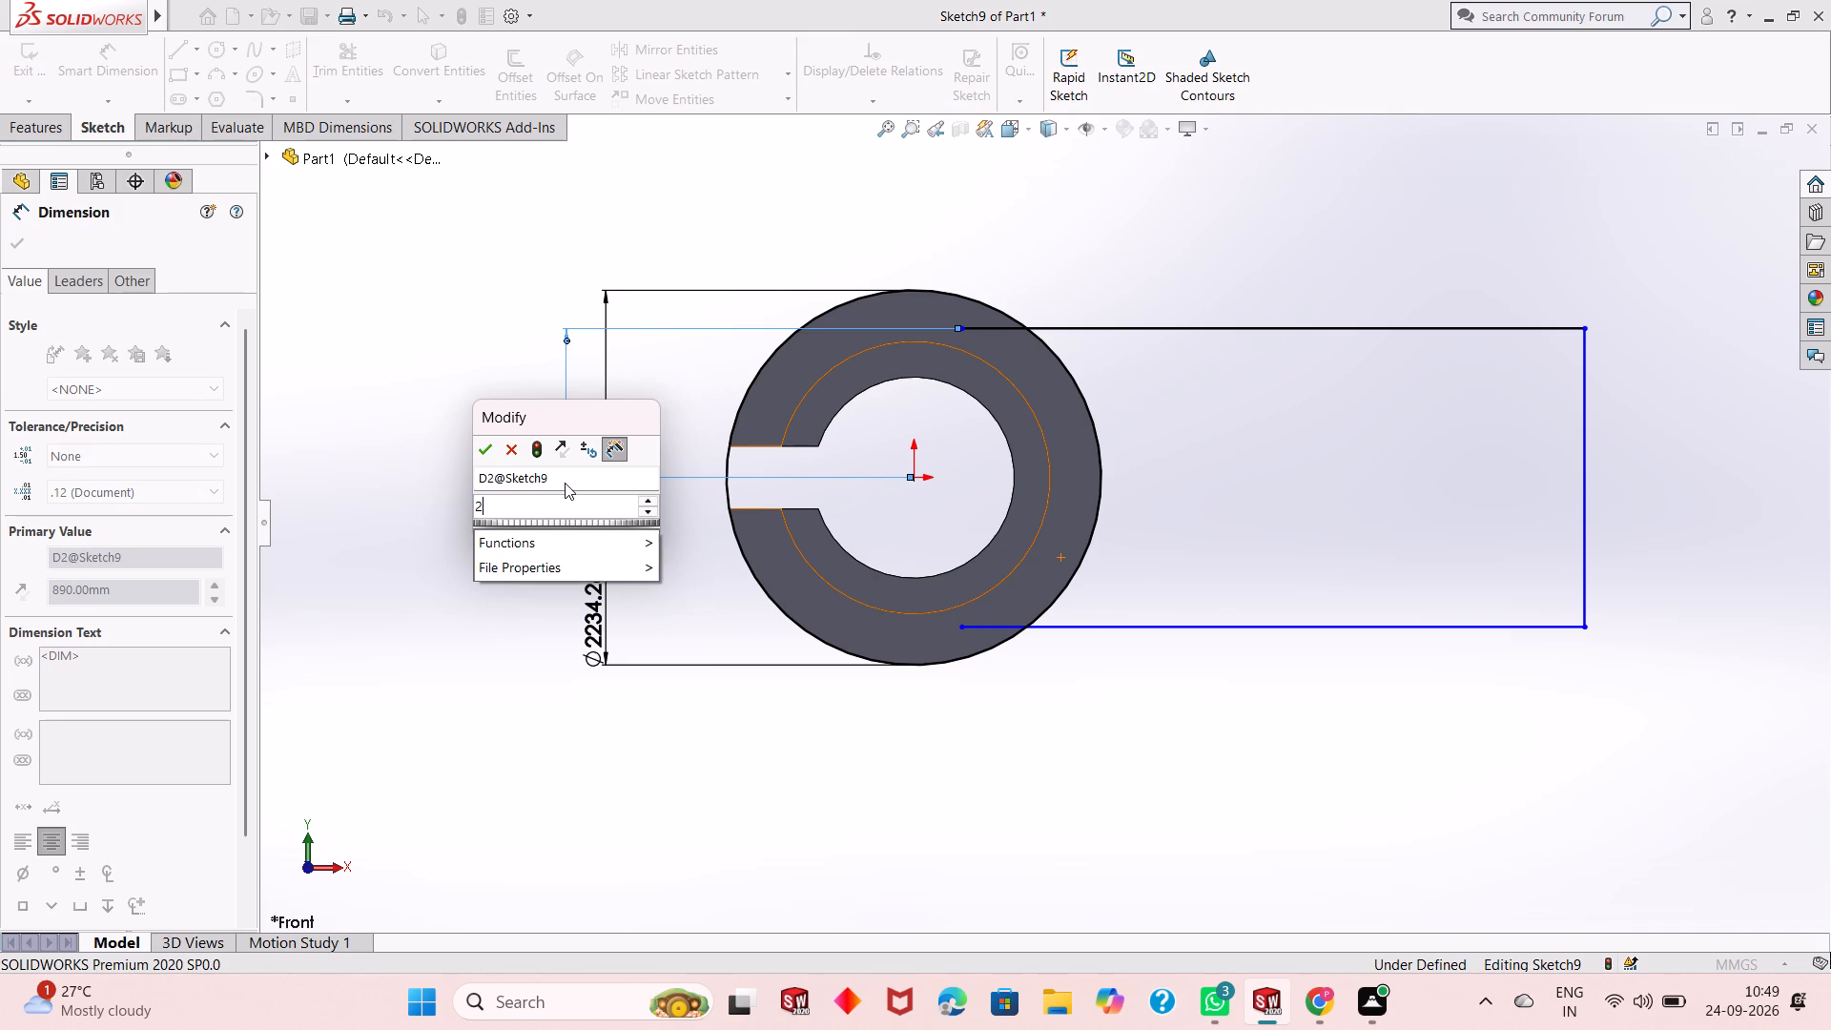
key(BackSpace)
text(1000)
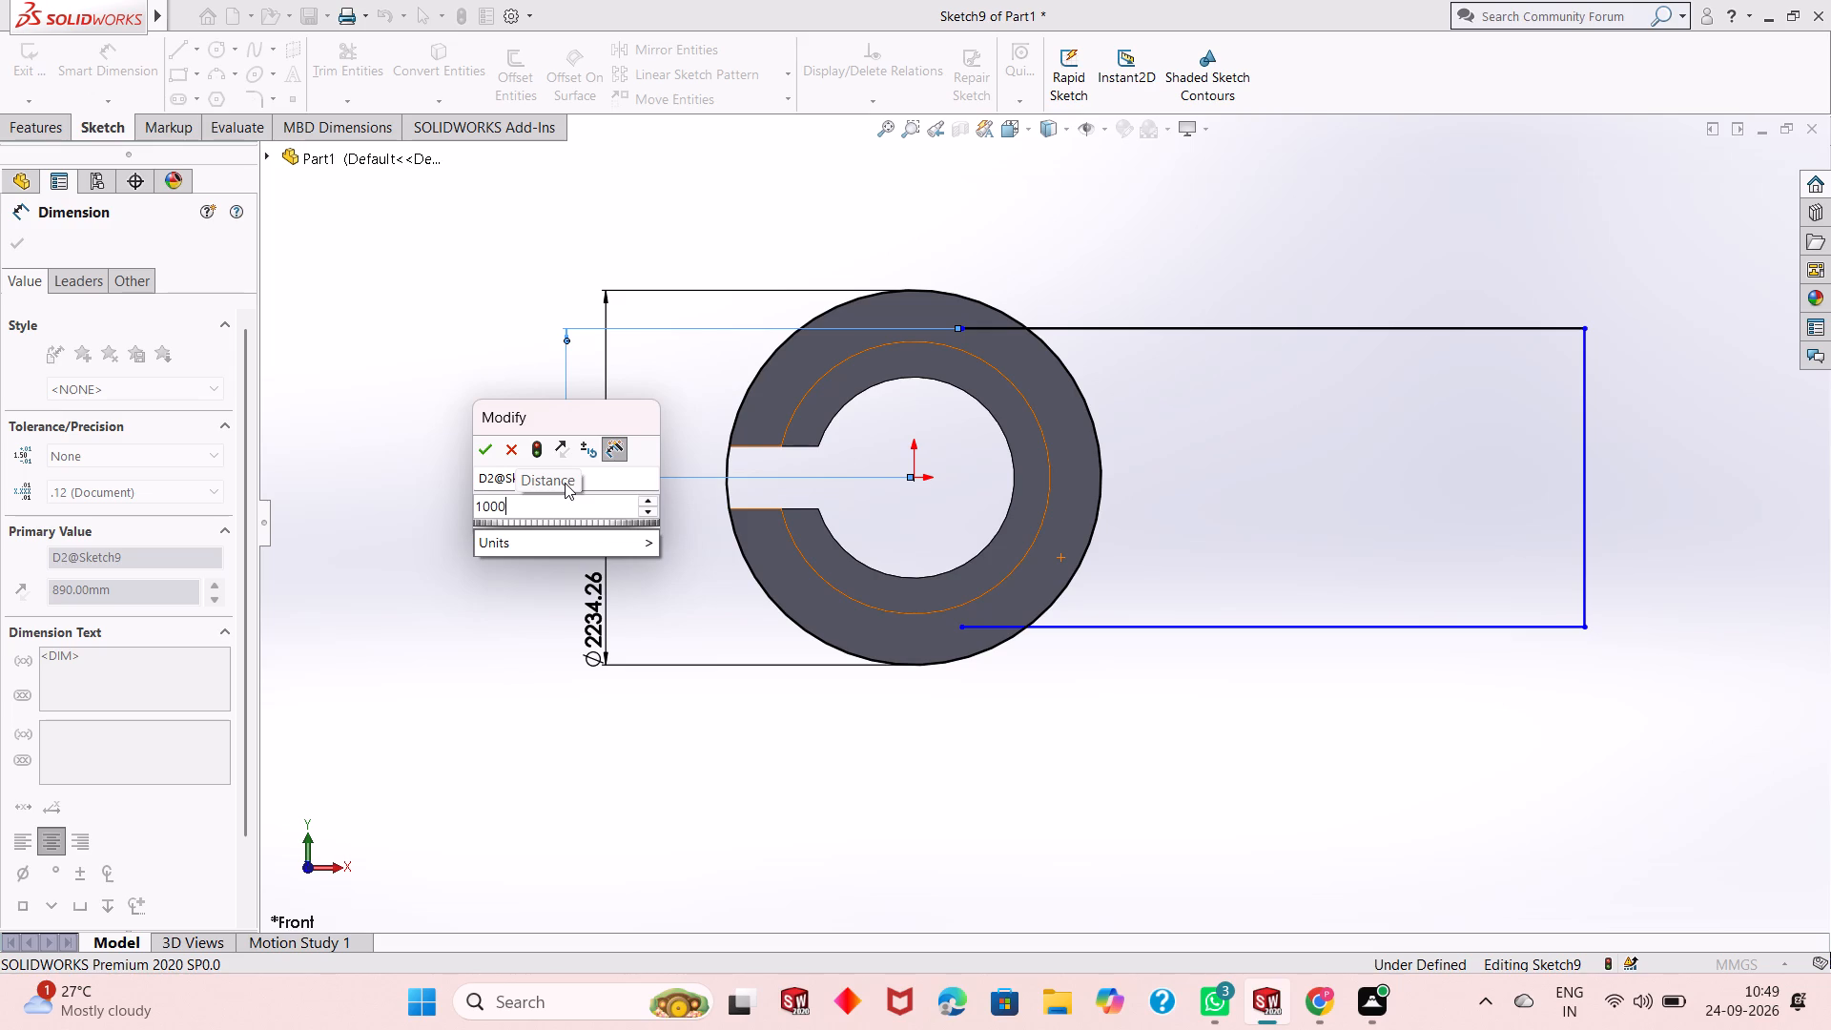
key(Return)
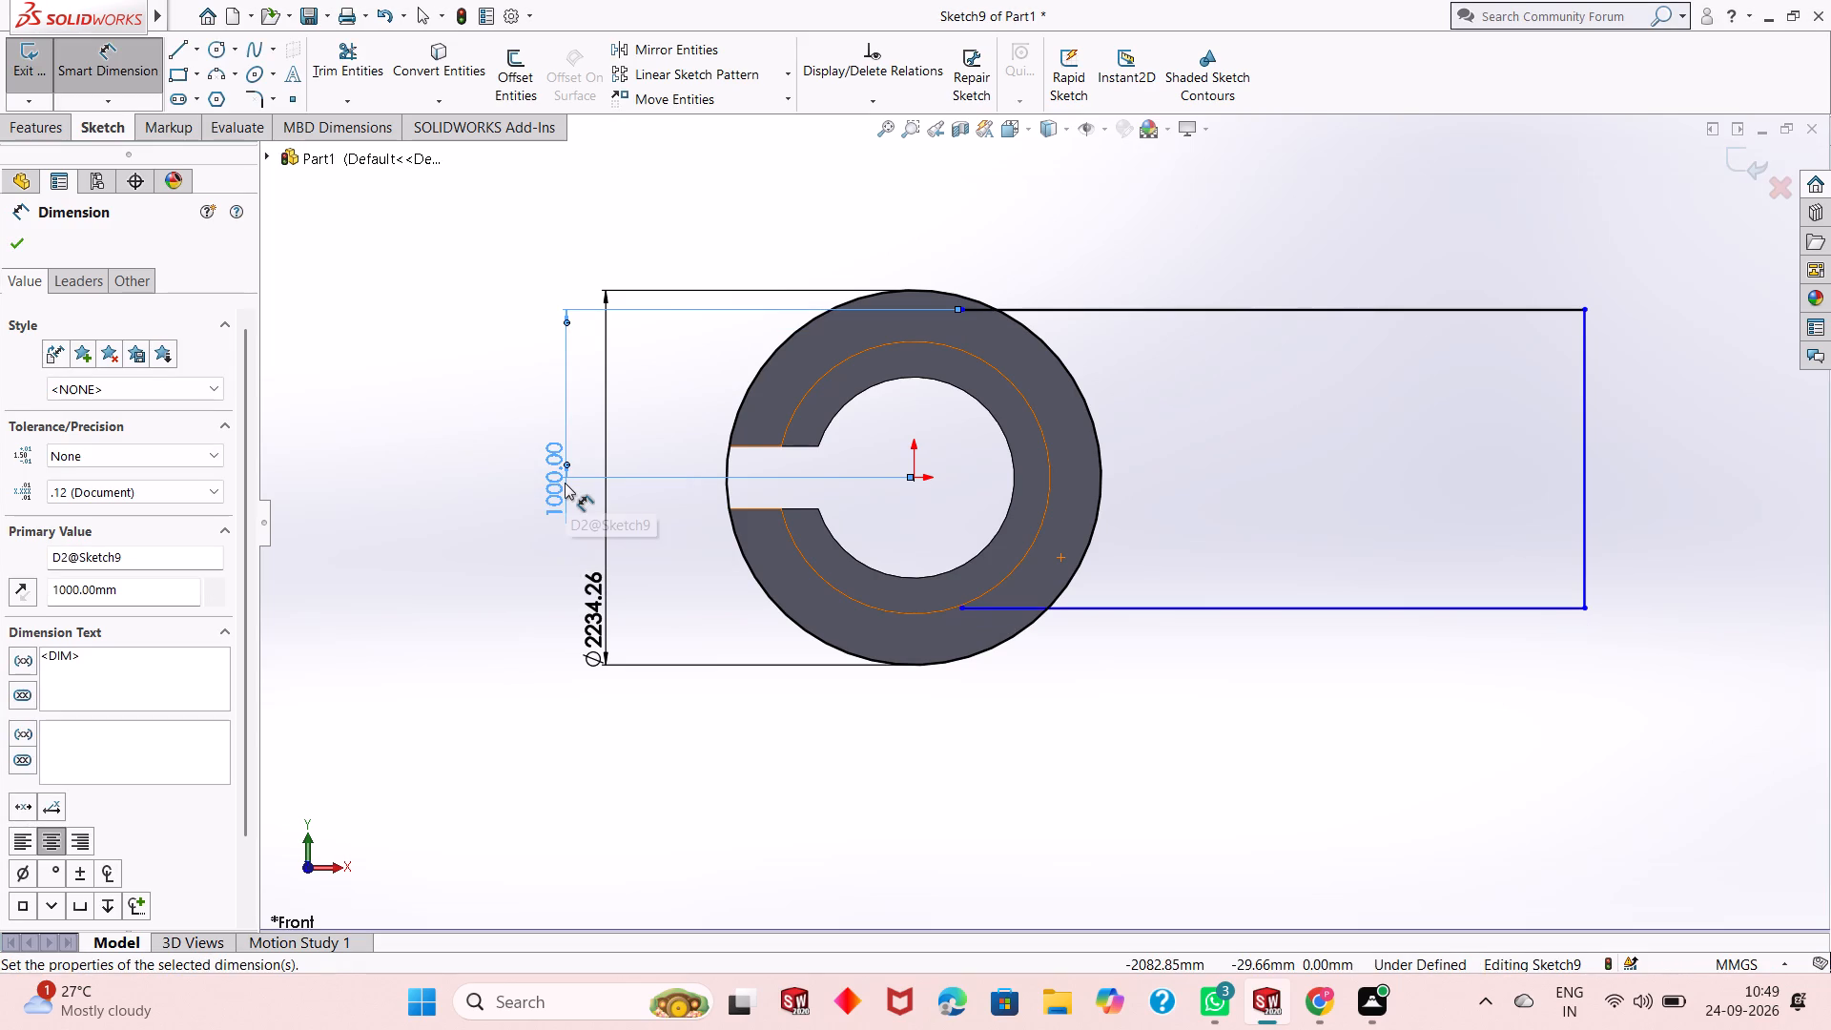
Dimension the arm profile's lower line from the origin and set the distance to 1000 mm.
click(916, 479)
click(1094, 605)
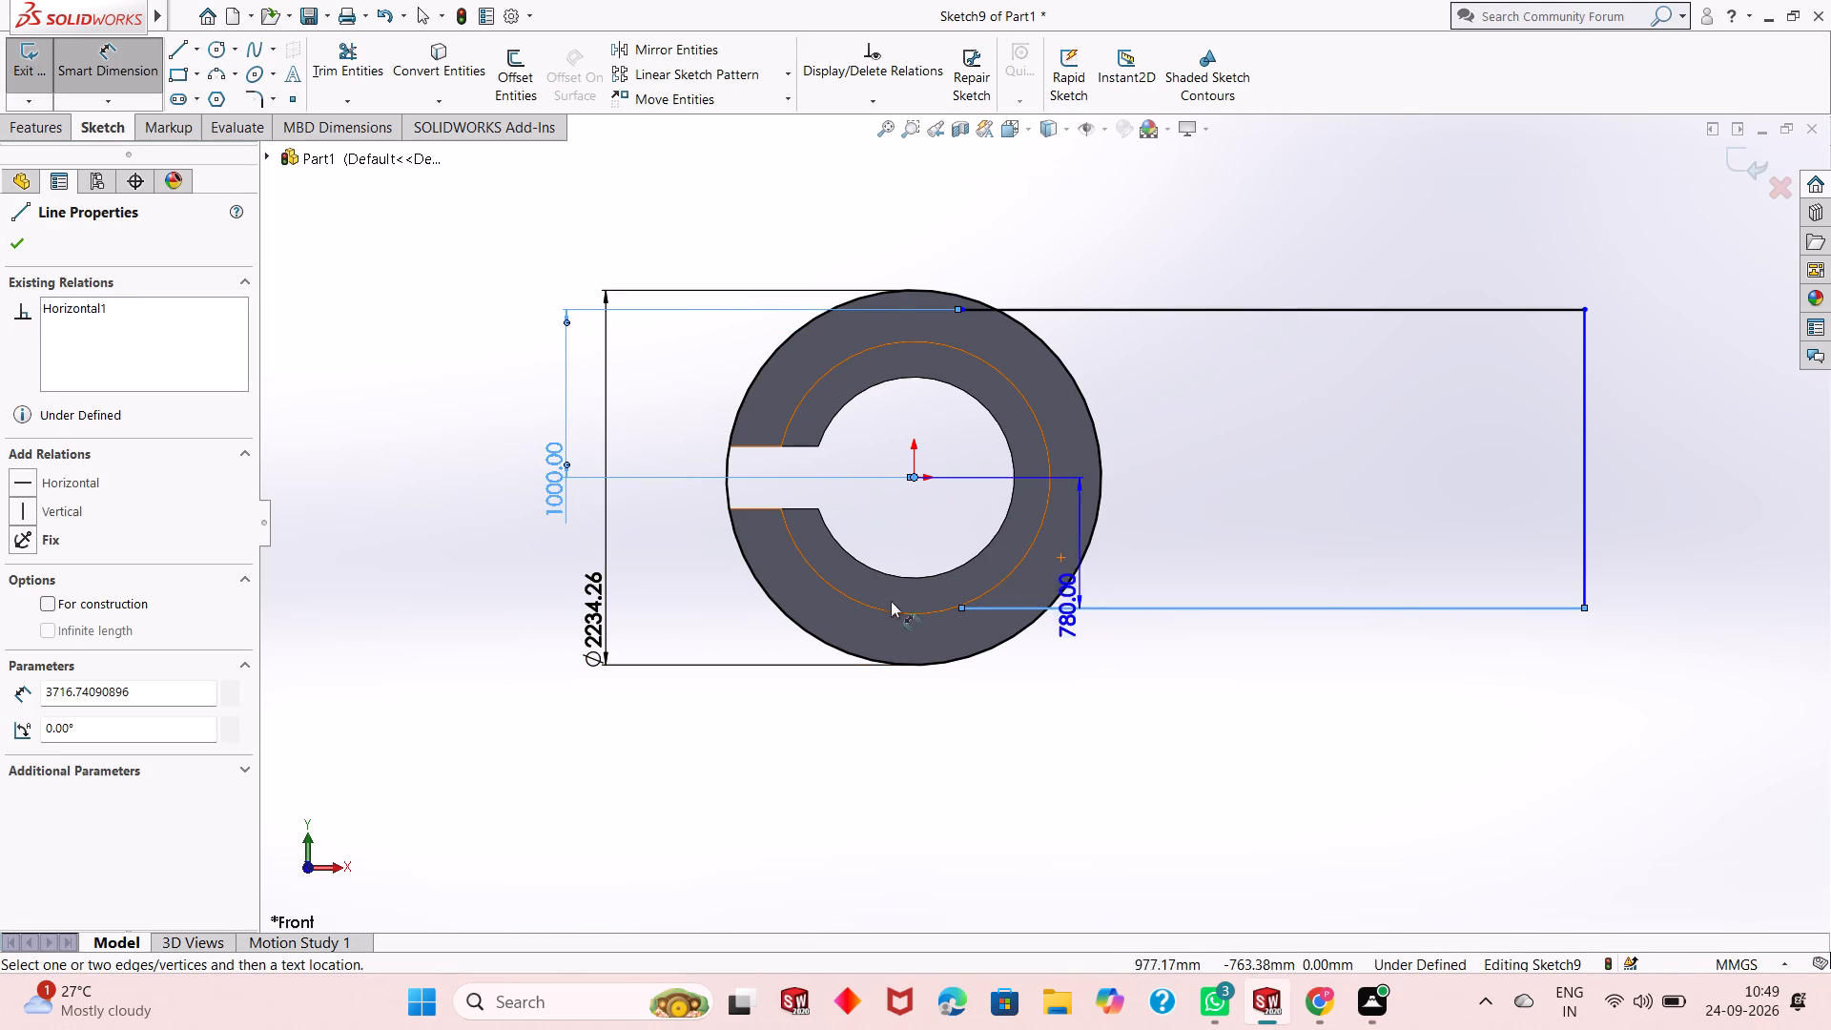
click(419, 601)
text(1000)
key(Return)
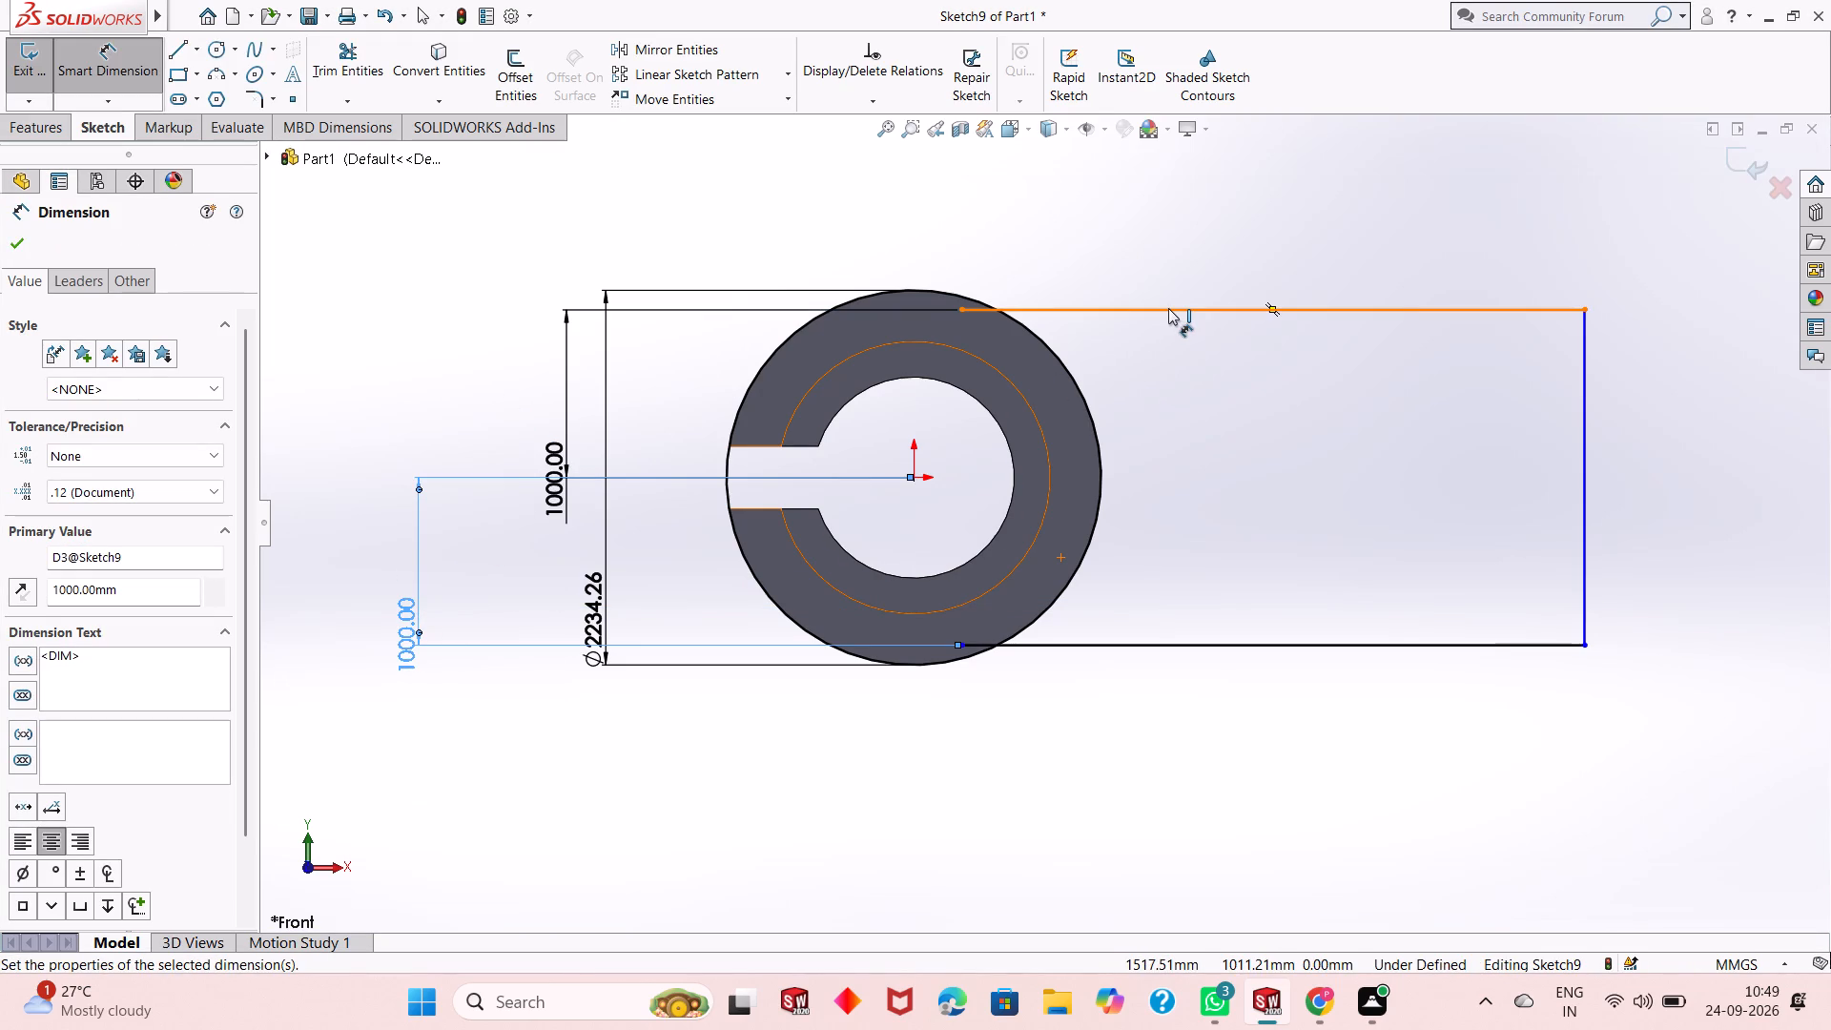
Dimension the horizontal distance from the origin to the arm profile's far end at 4000 mm.
click(915, 482)
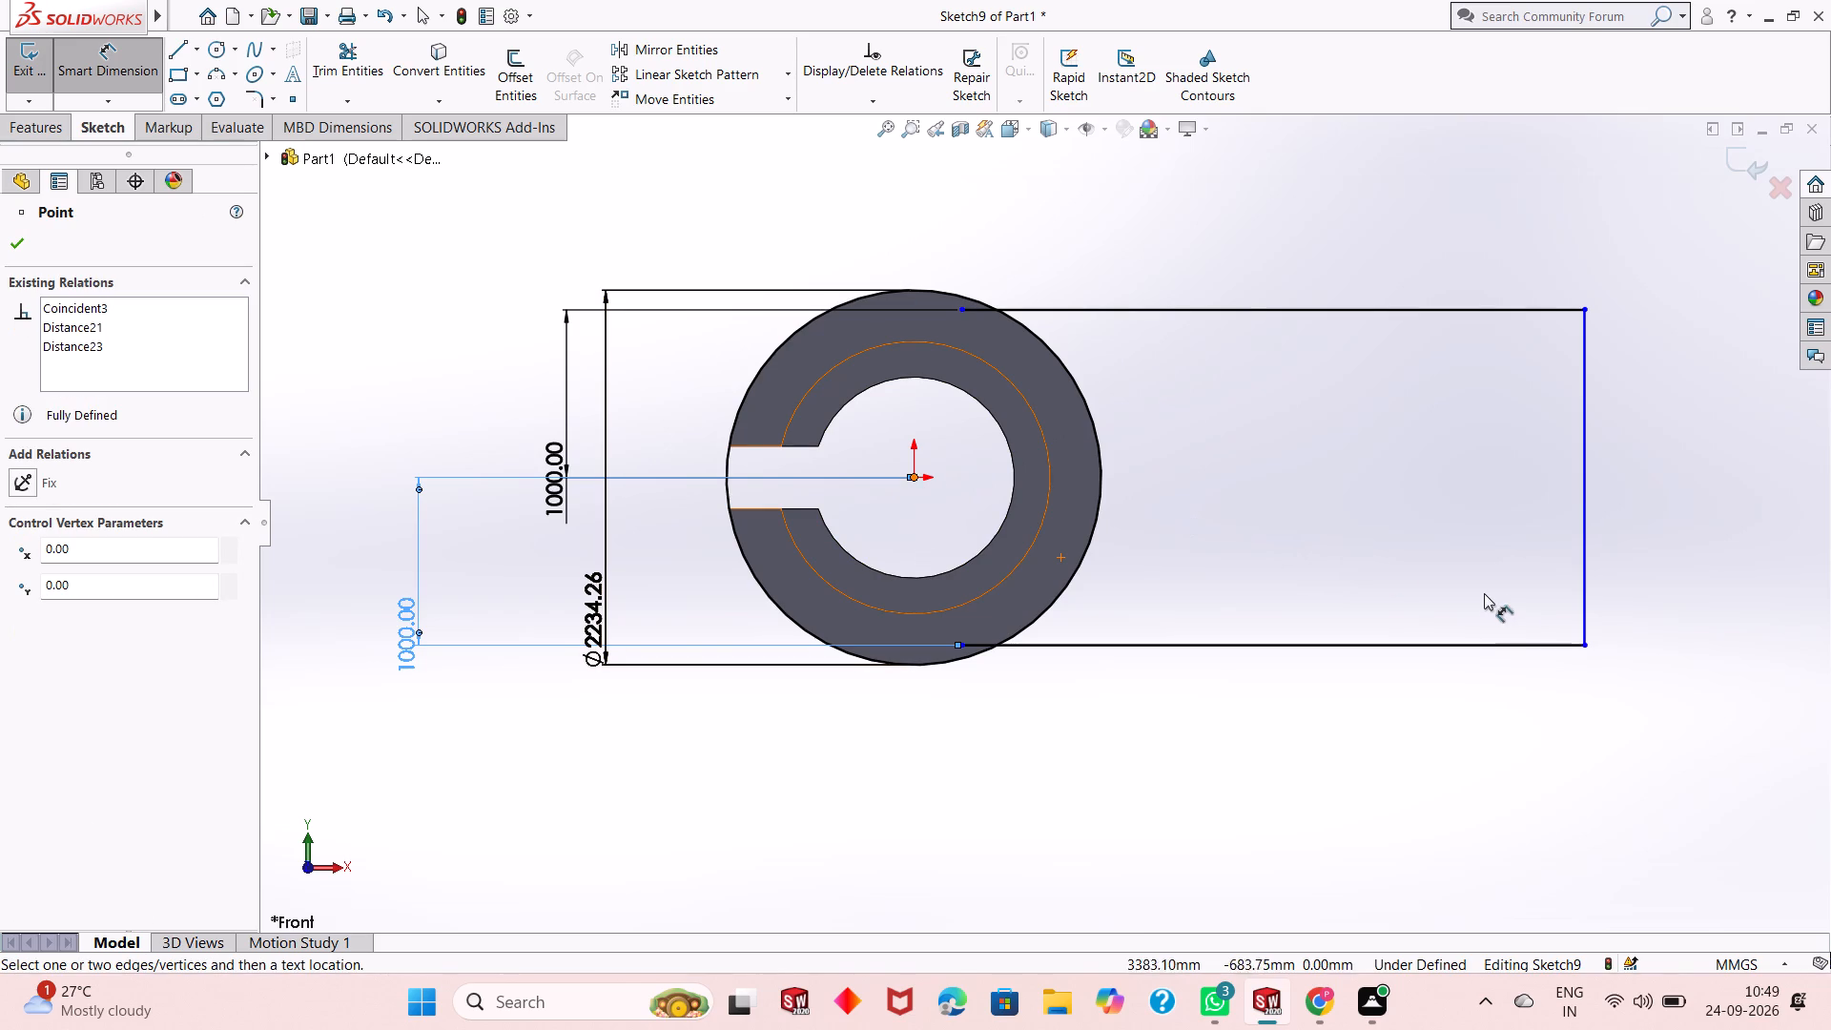
click(1587, 645)
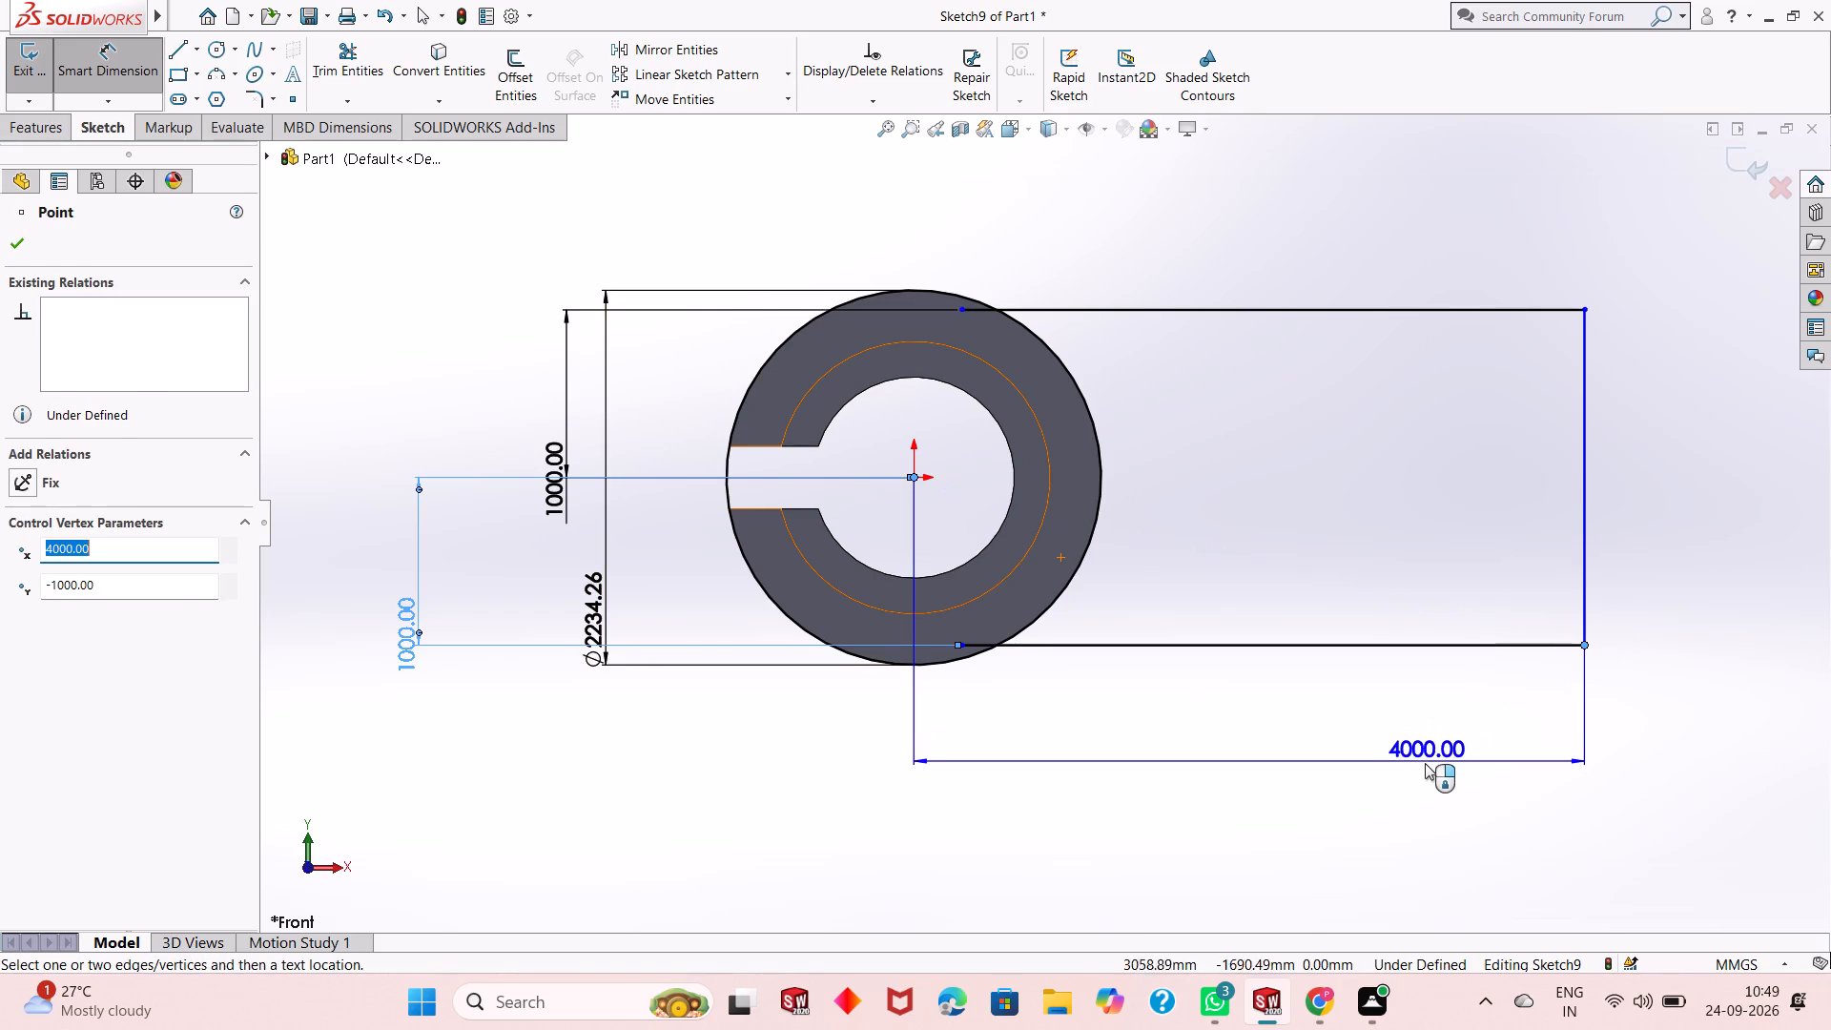
click(1425, 763)
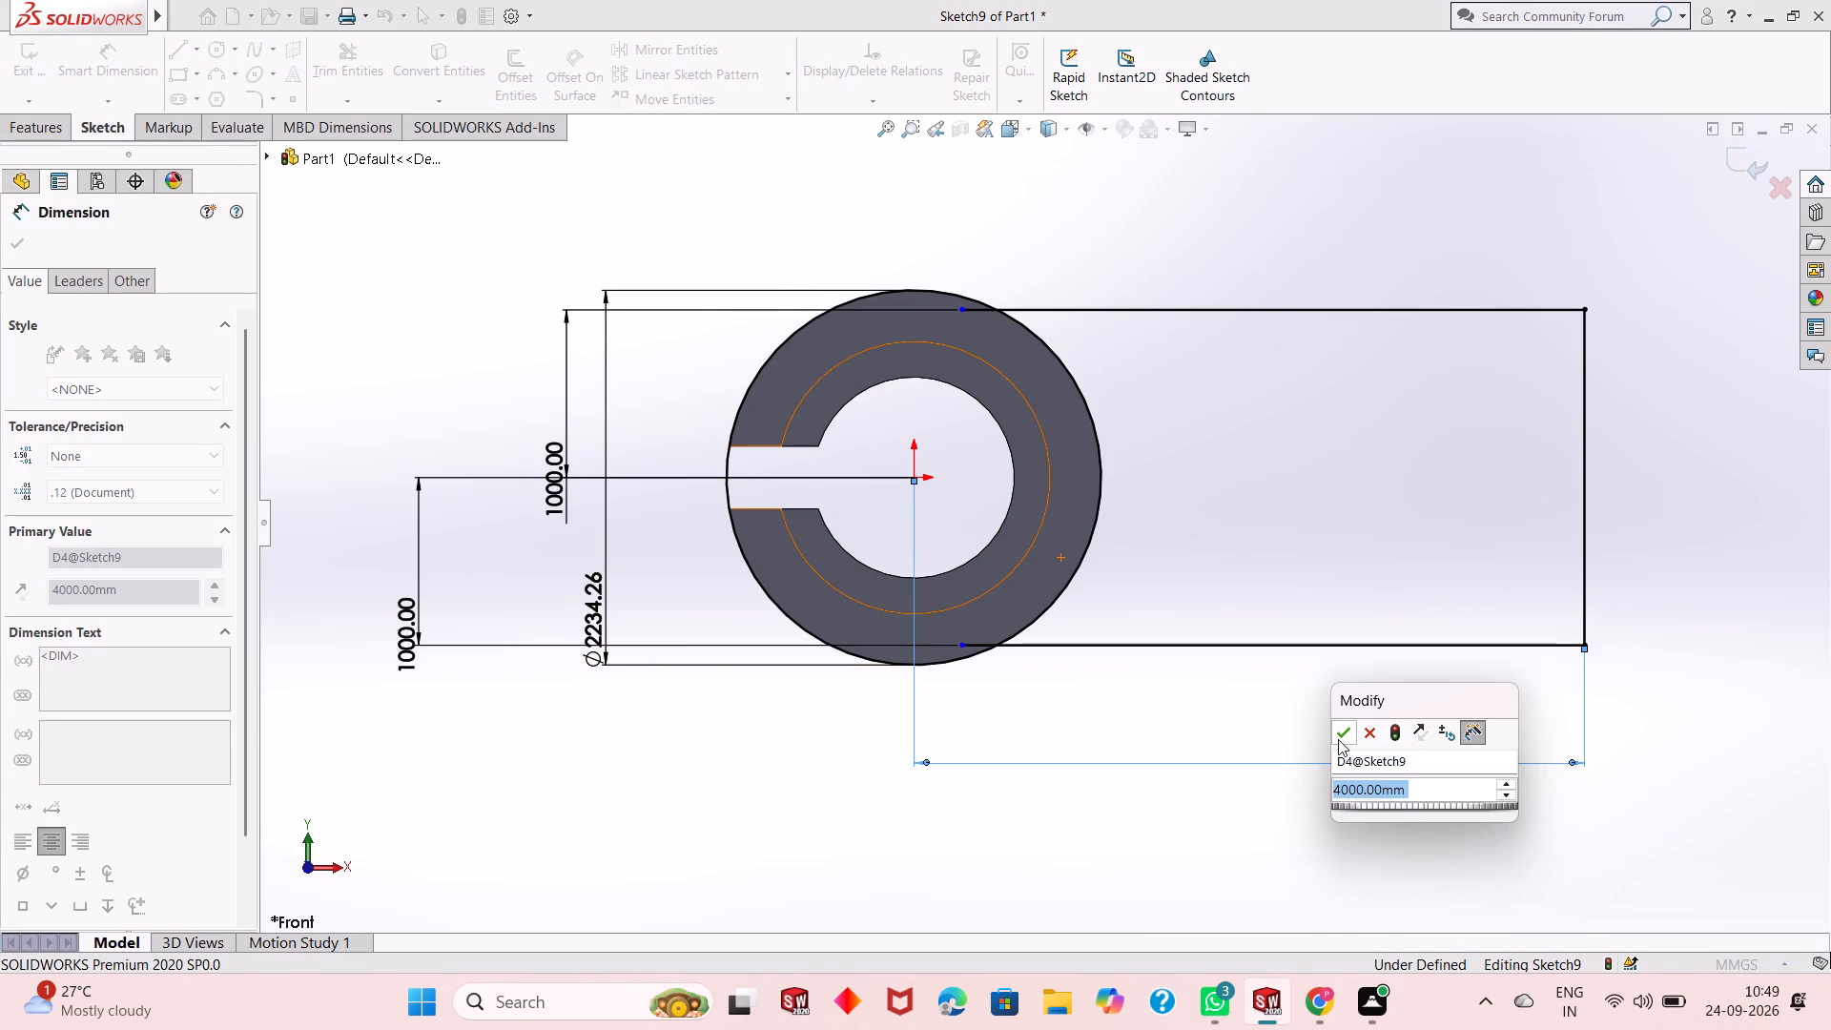
click(1338, 739)
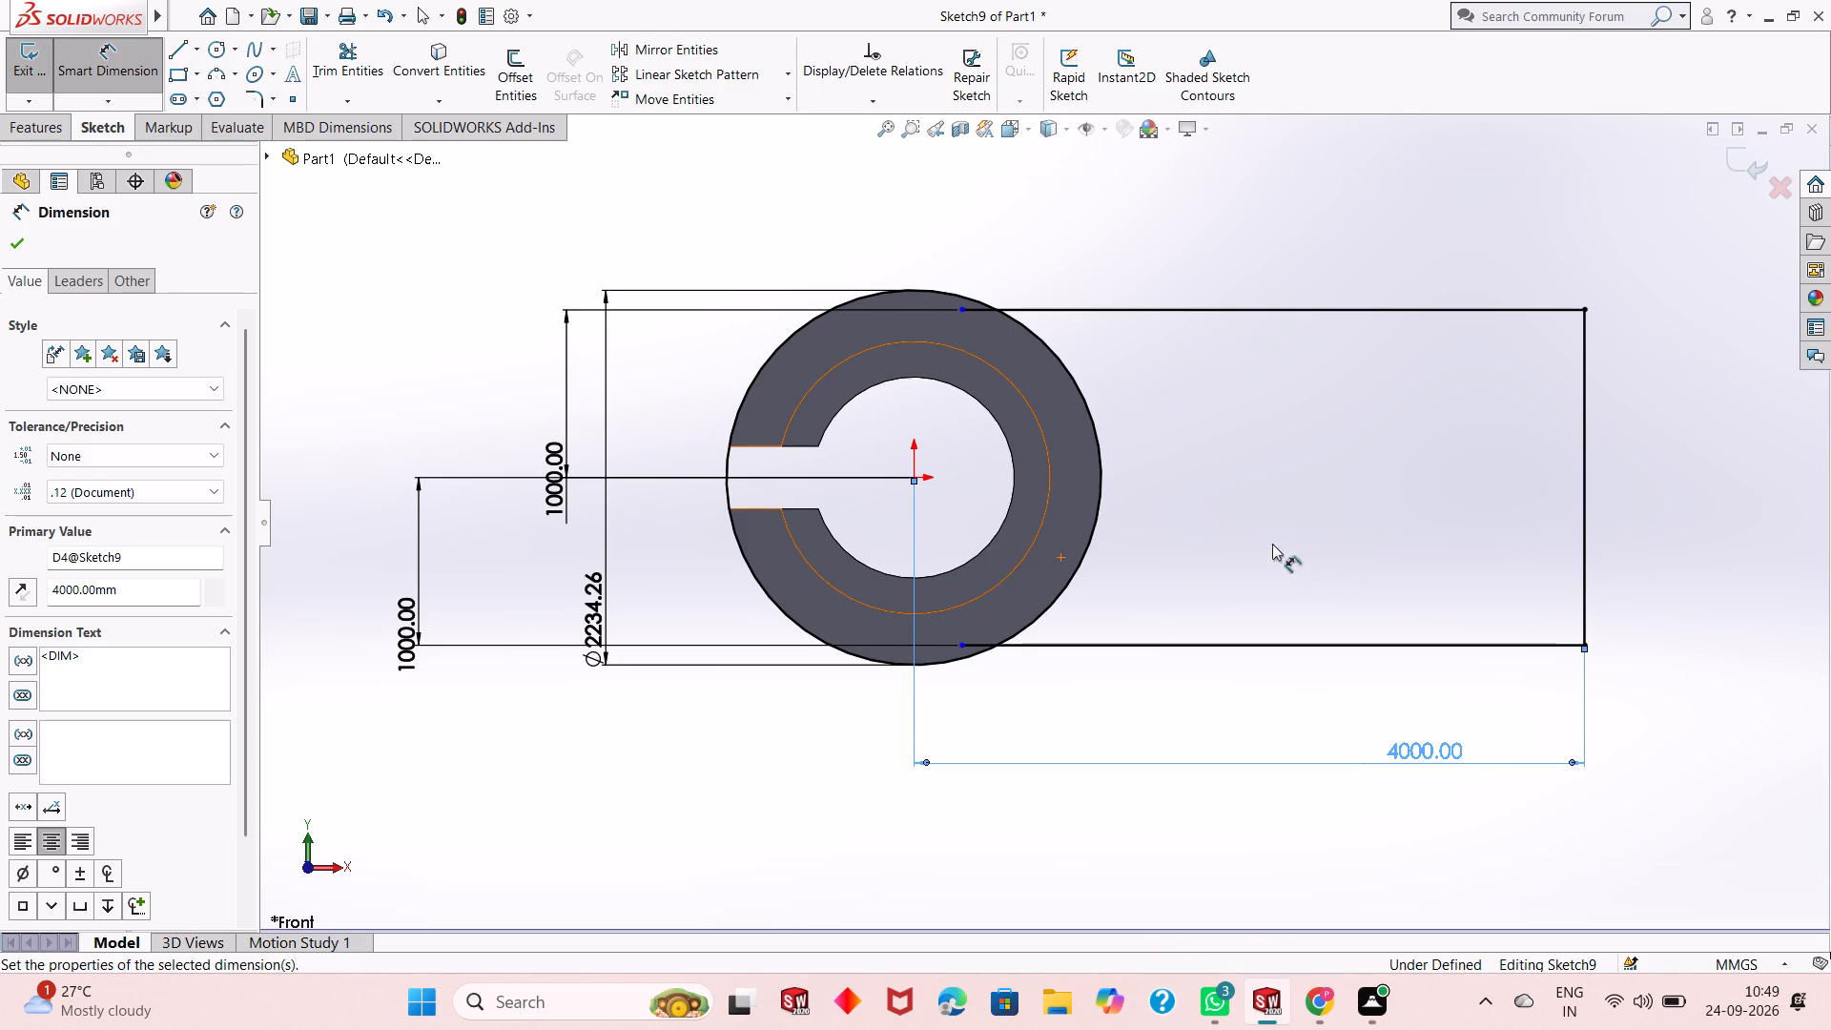
right_click(1186, 423)
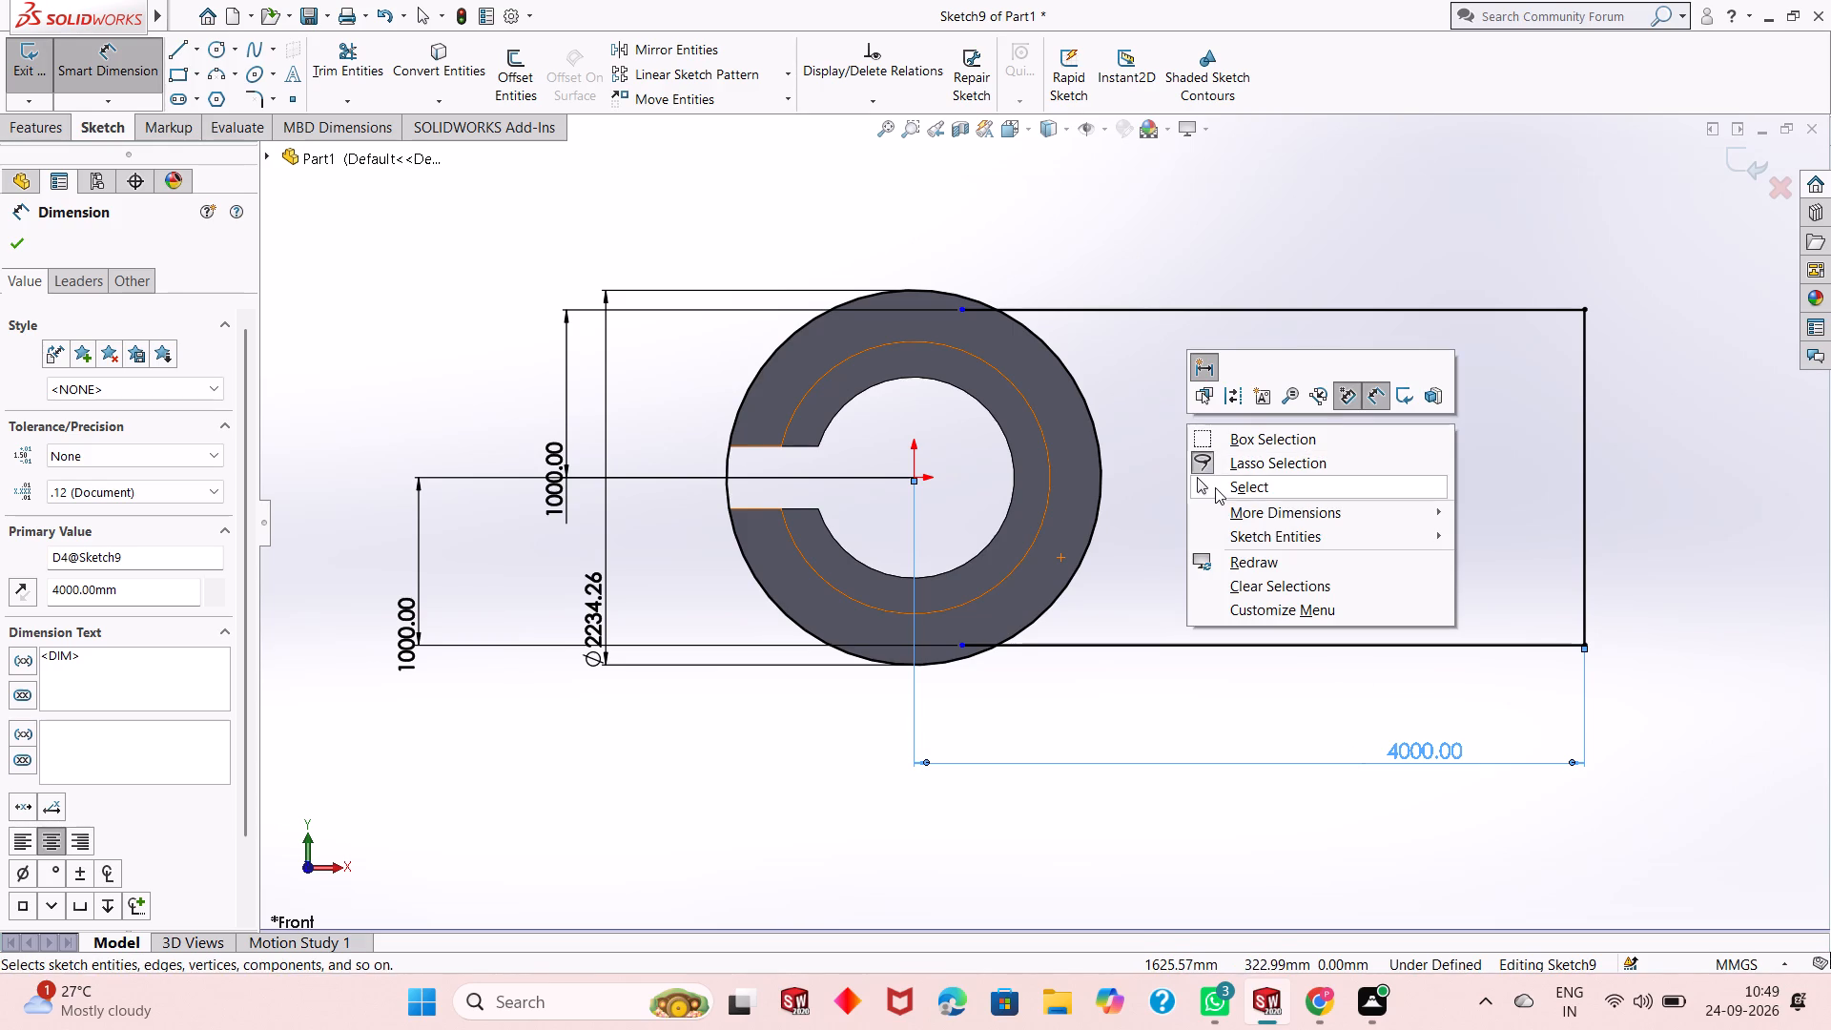
click(1220, 486)
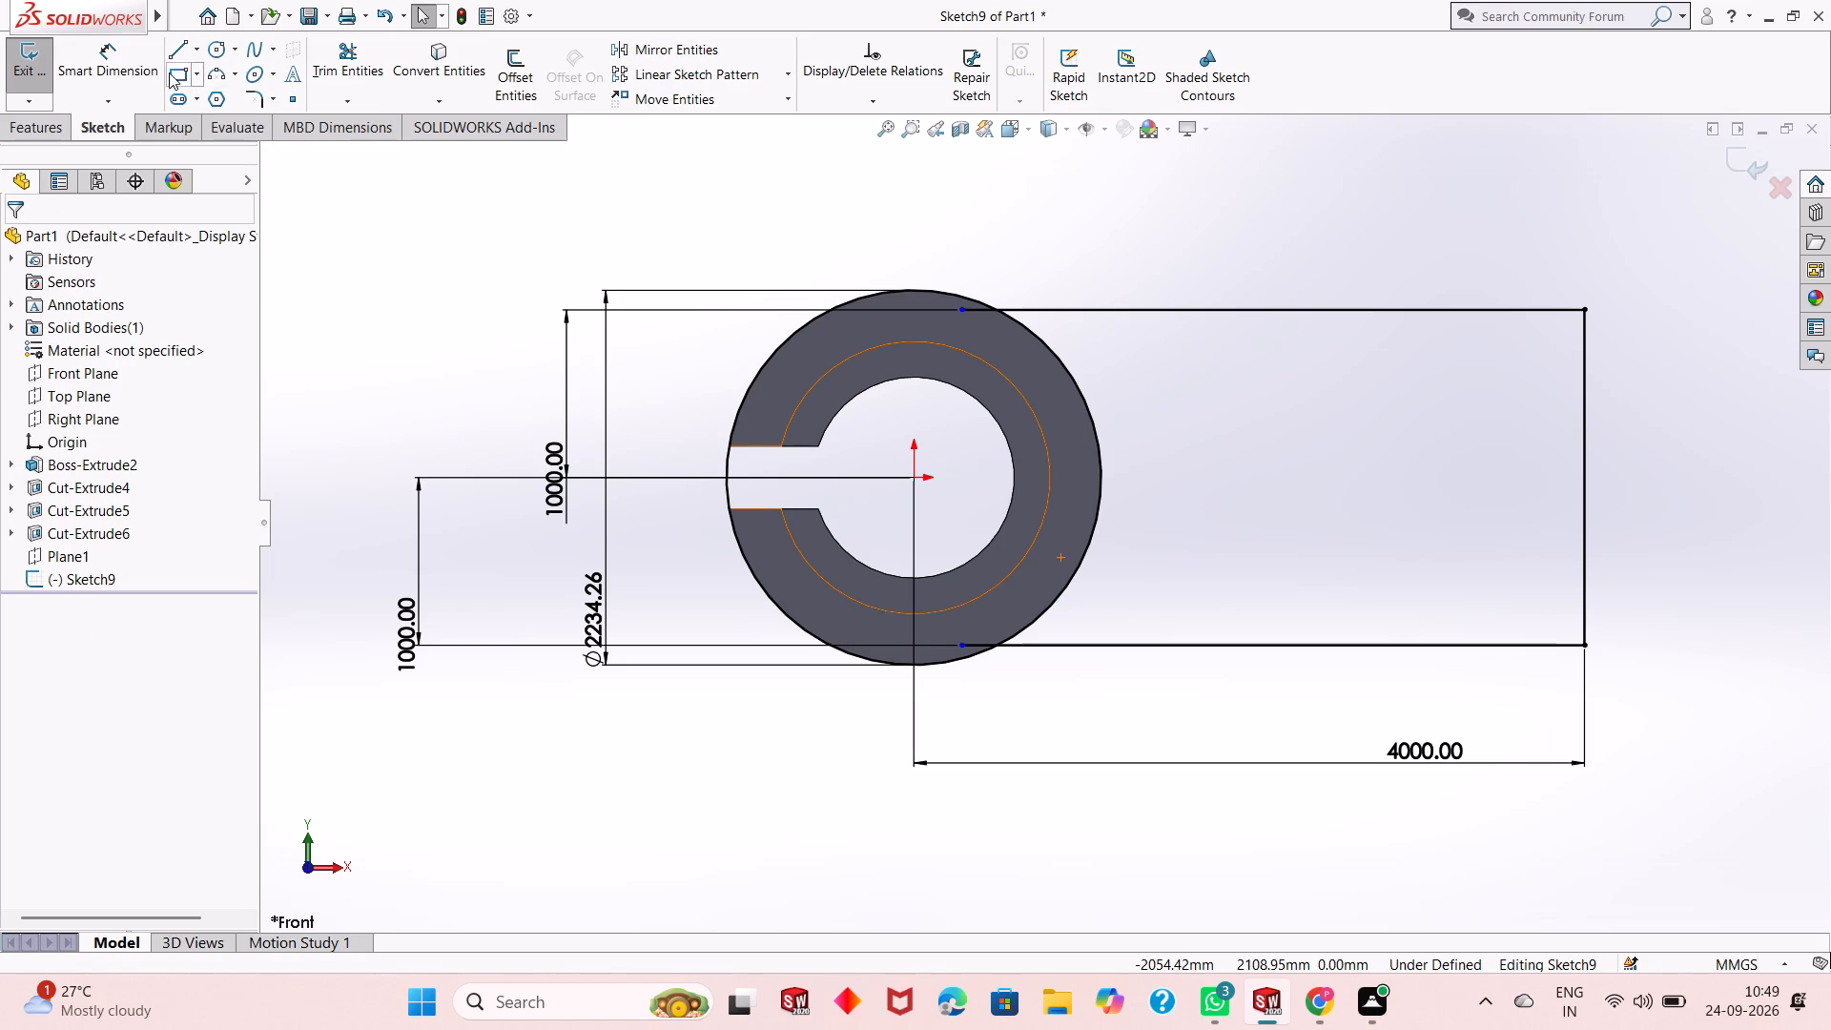
Trim the two arm line ends inside the 2234.26 mm circle and the circle's arc on the slot side.
click(350, 70)
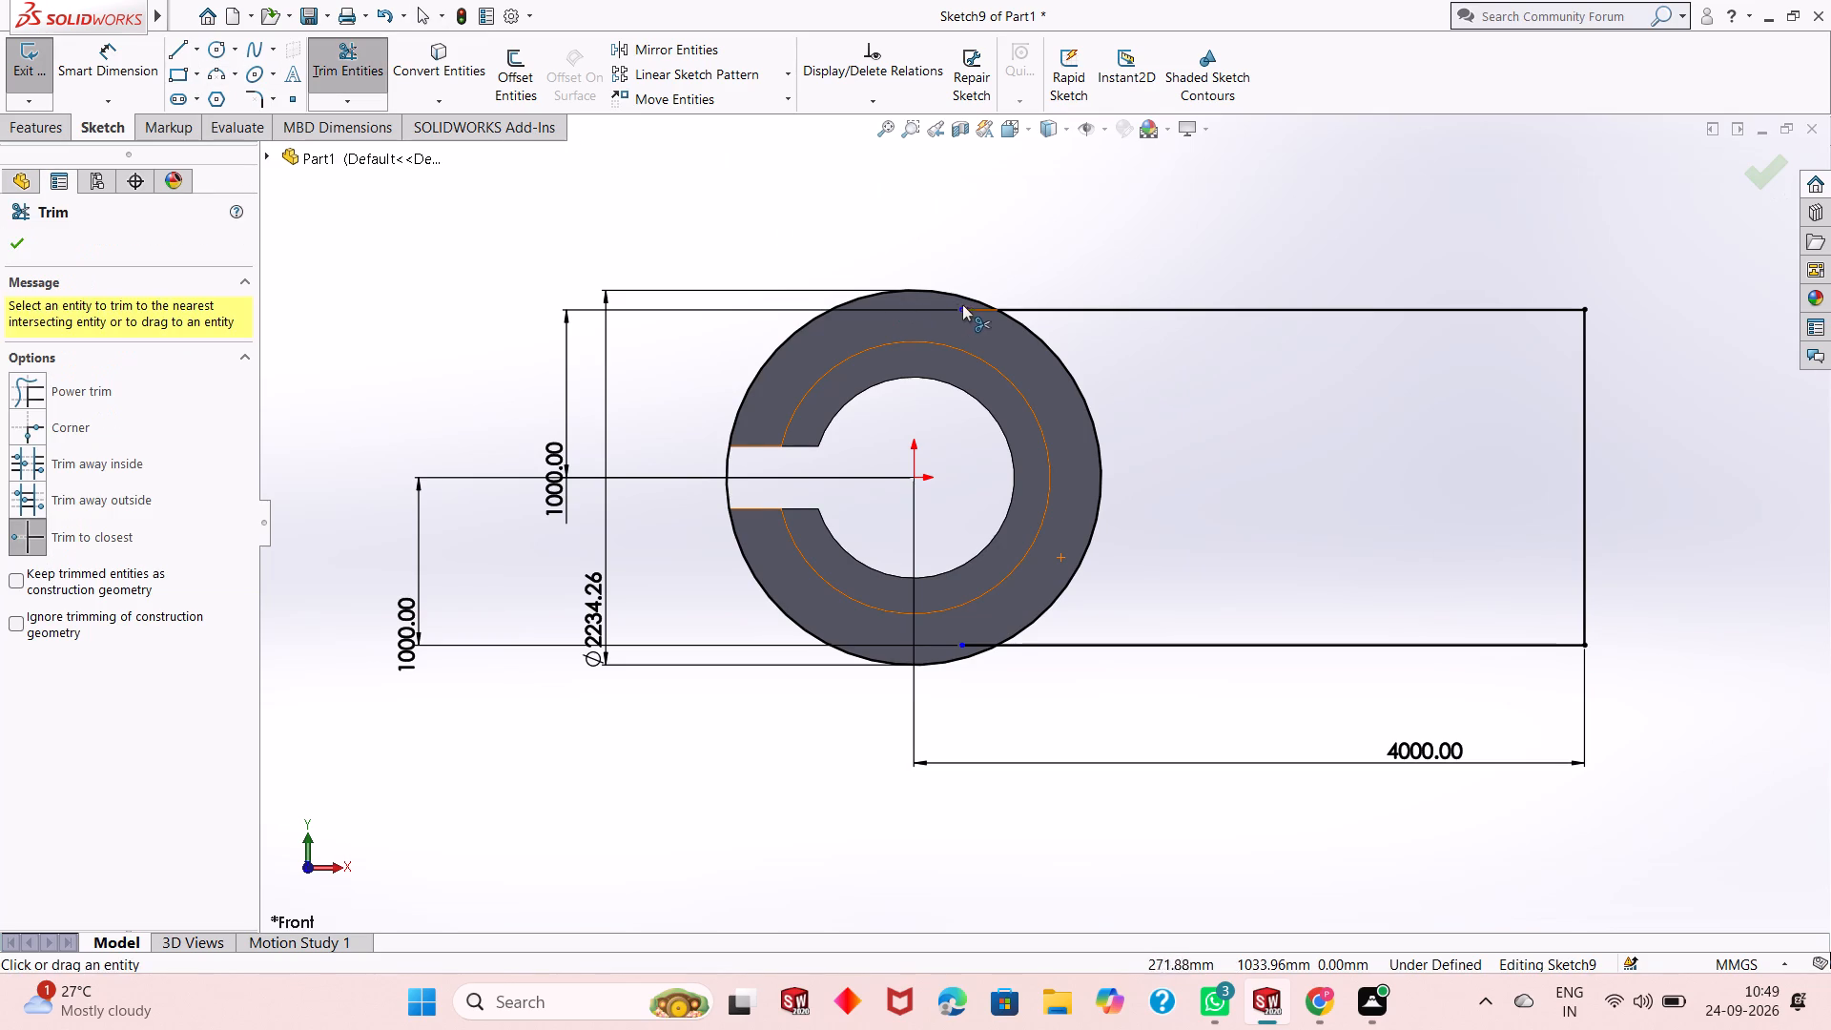
click(977, 310)
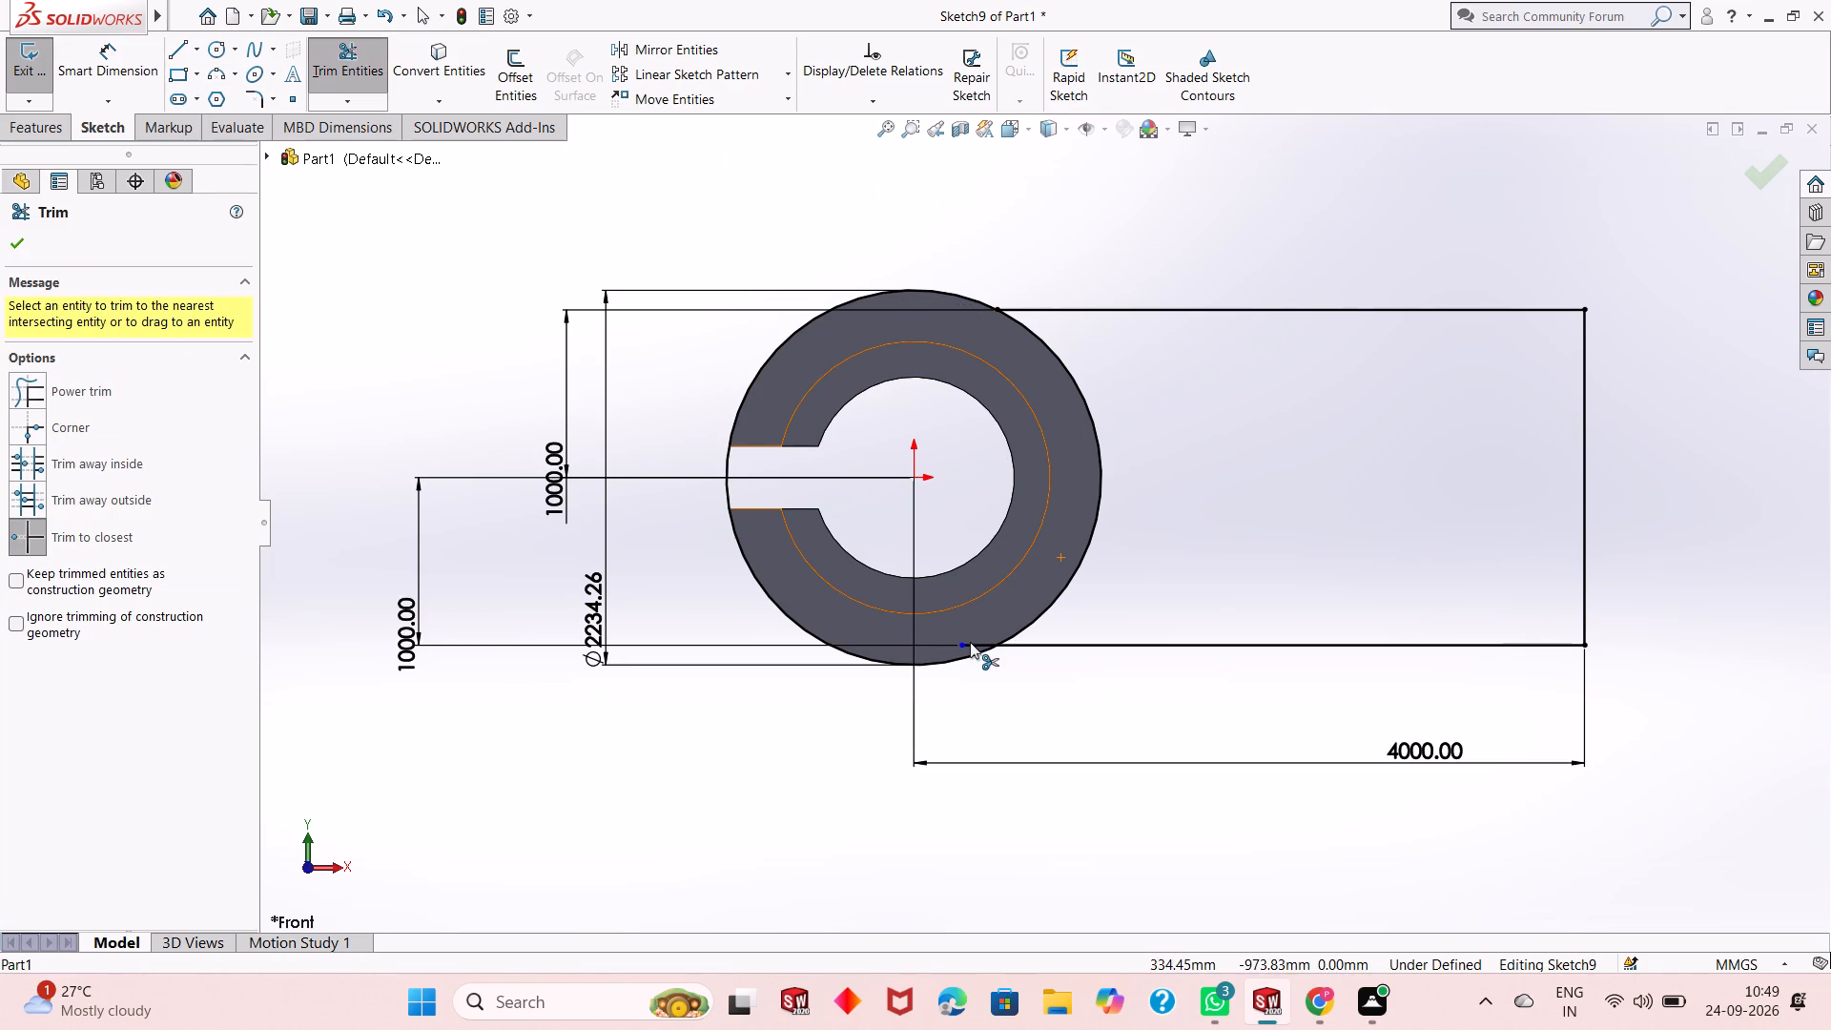
click(970, 642)
click(783, 346)
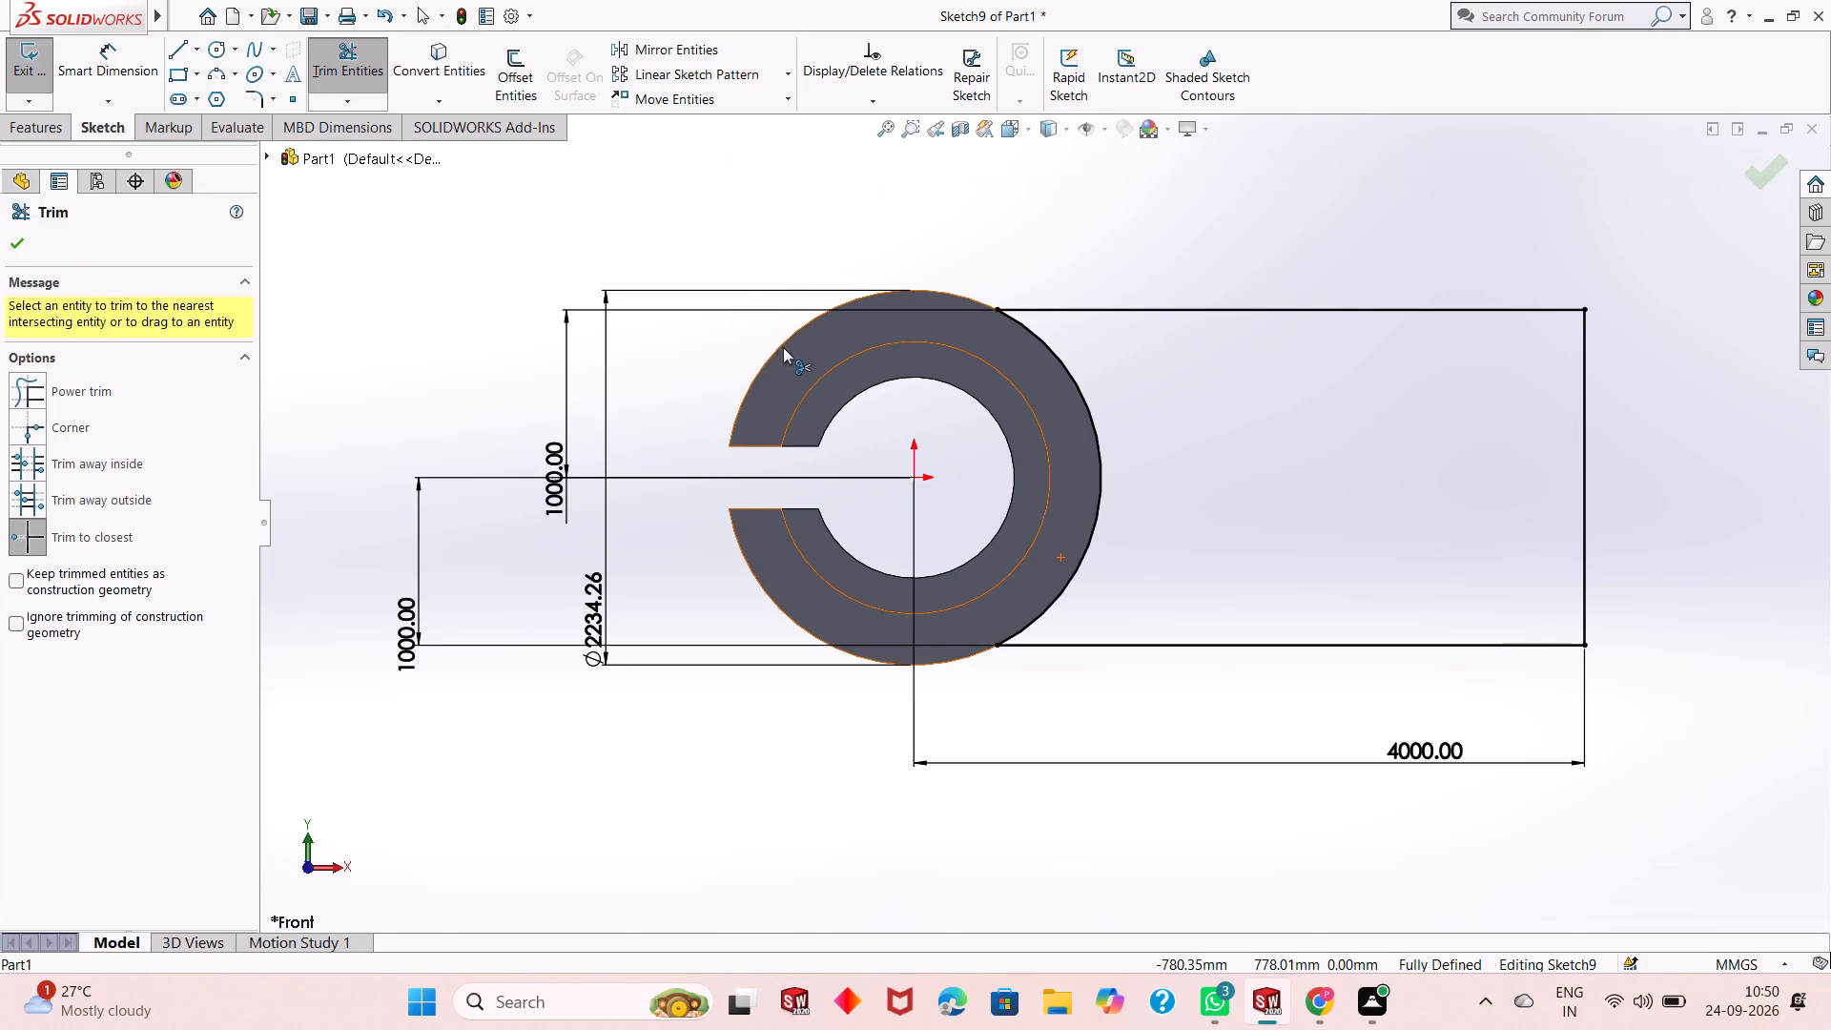
right_click(733, 184)
click(826, 253)
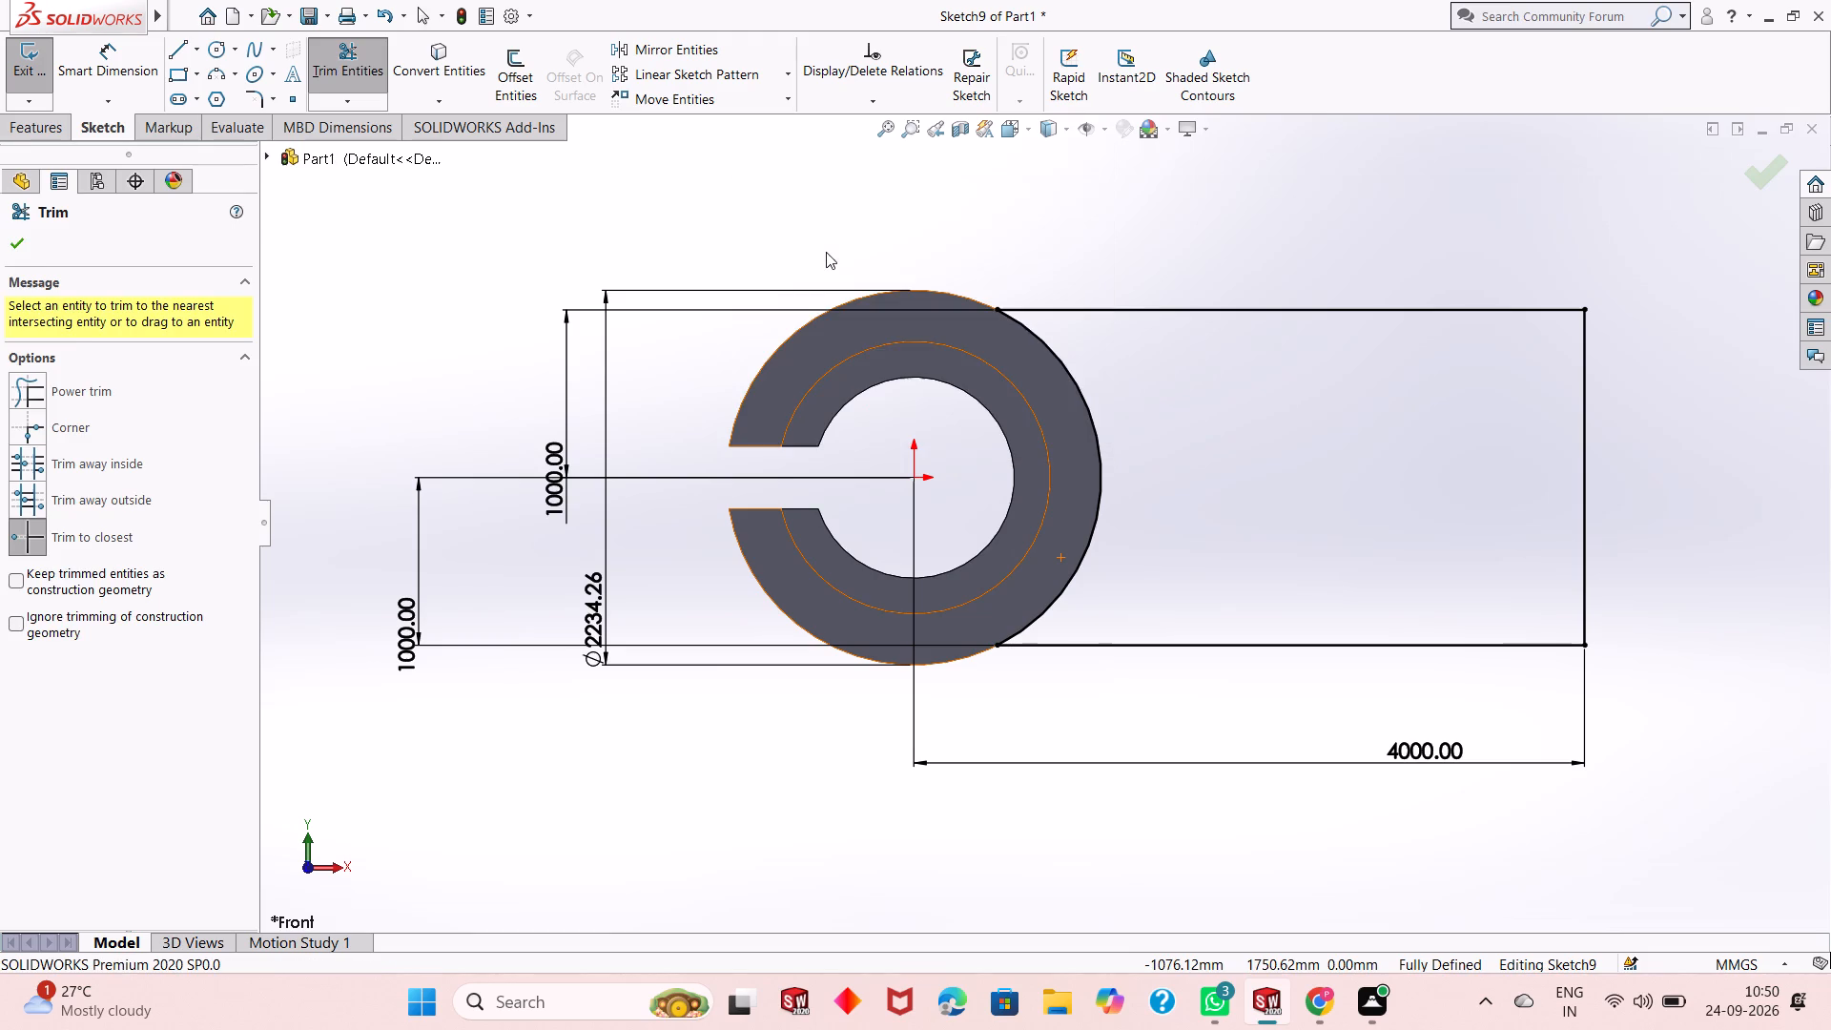
Extrude the closed arm profile as a blind boss 800 mm deep, merged with the ring.
scroll(904, 475, up, 2)
scroll(1187, 442, down, 4)
scroll(1092, 476, up, 5)
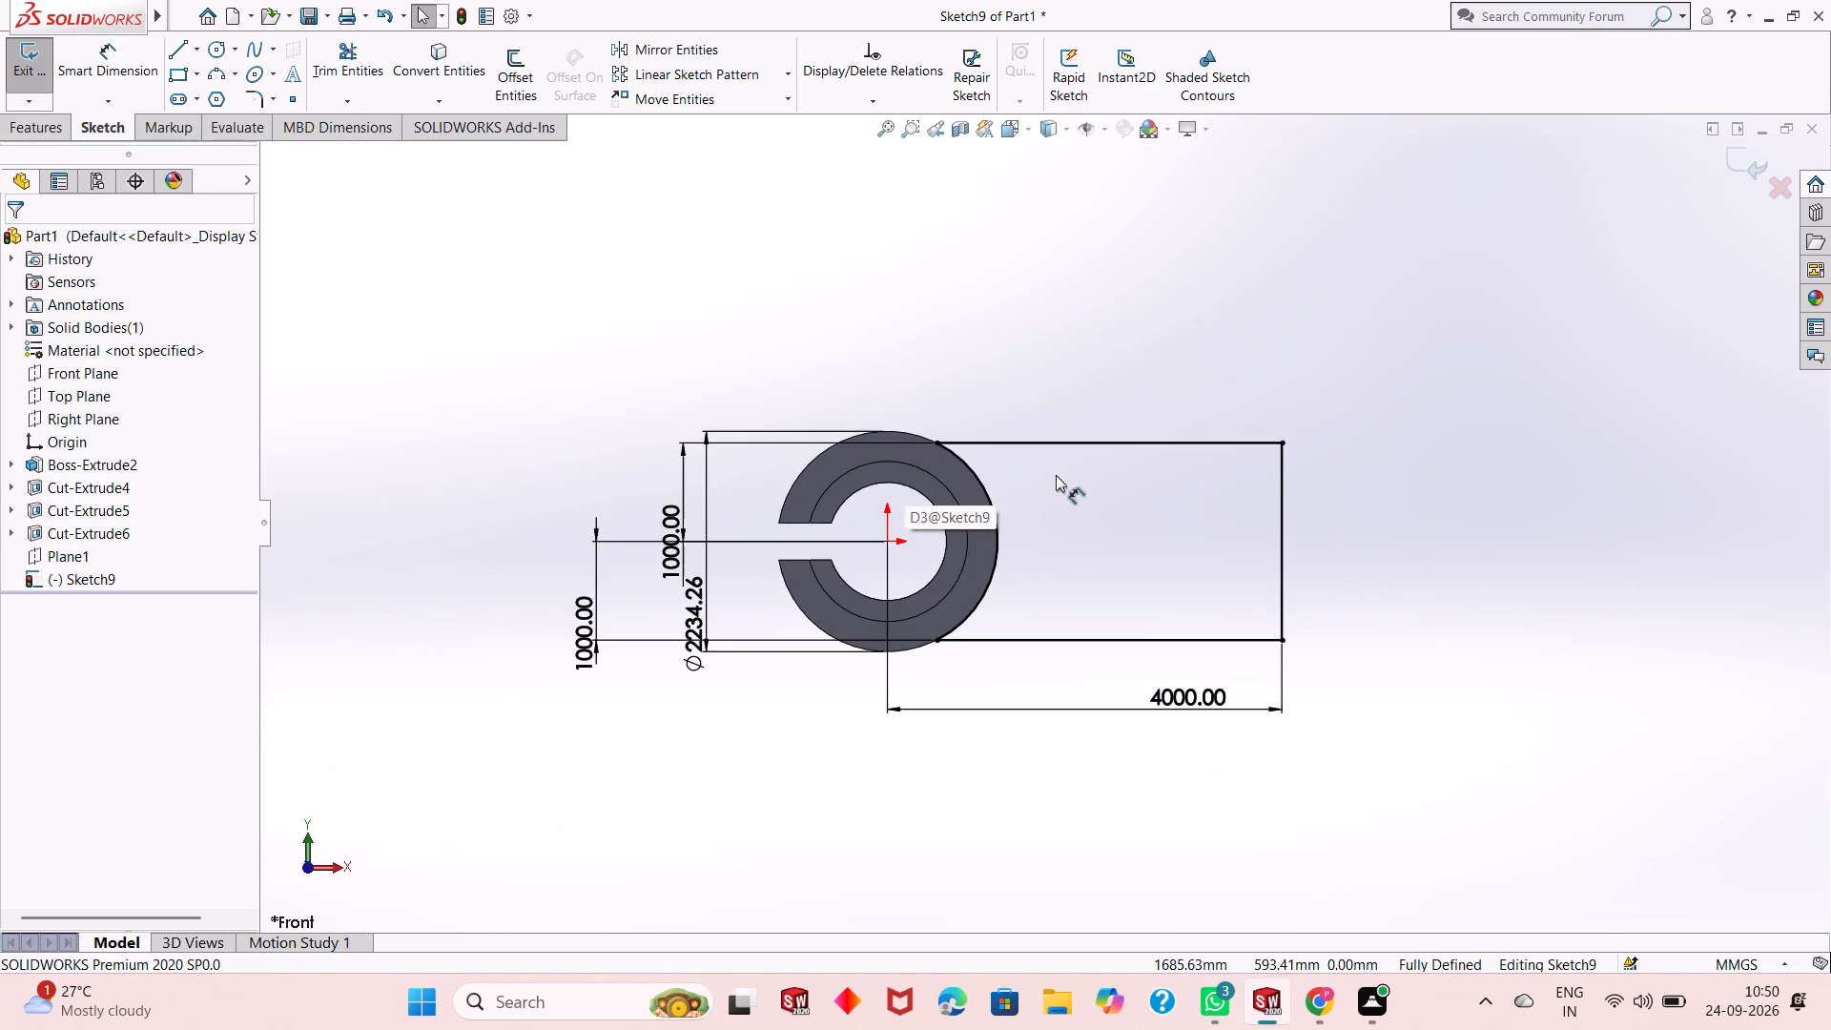
middle_drag(1105, 534, 1025, 562)
scroll(1021, 562, down, 1)
scroll(1018, 559, up, 1)
click(48, 129)
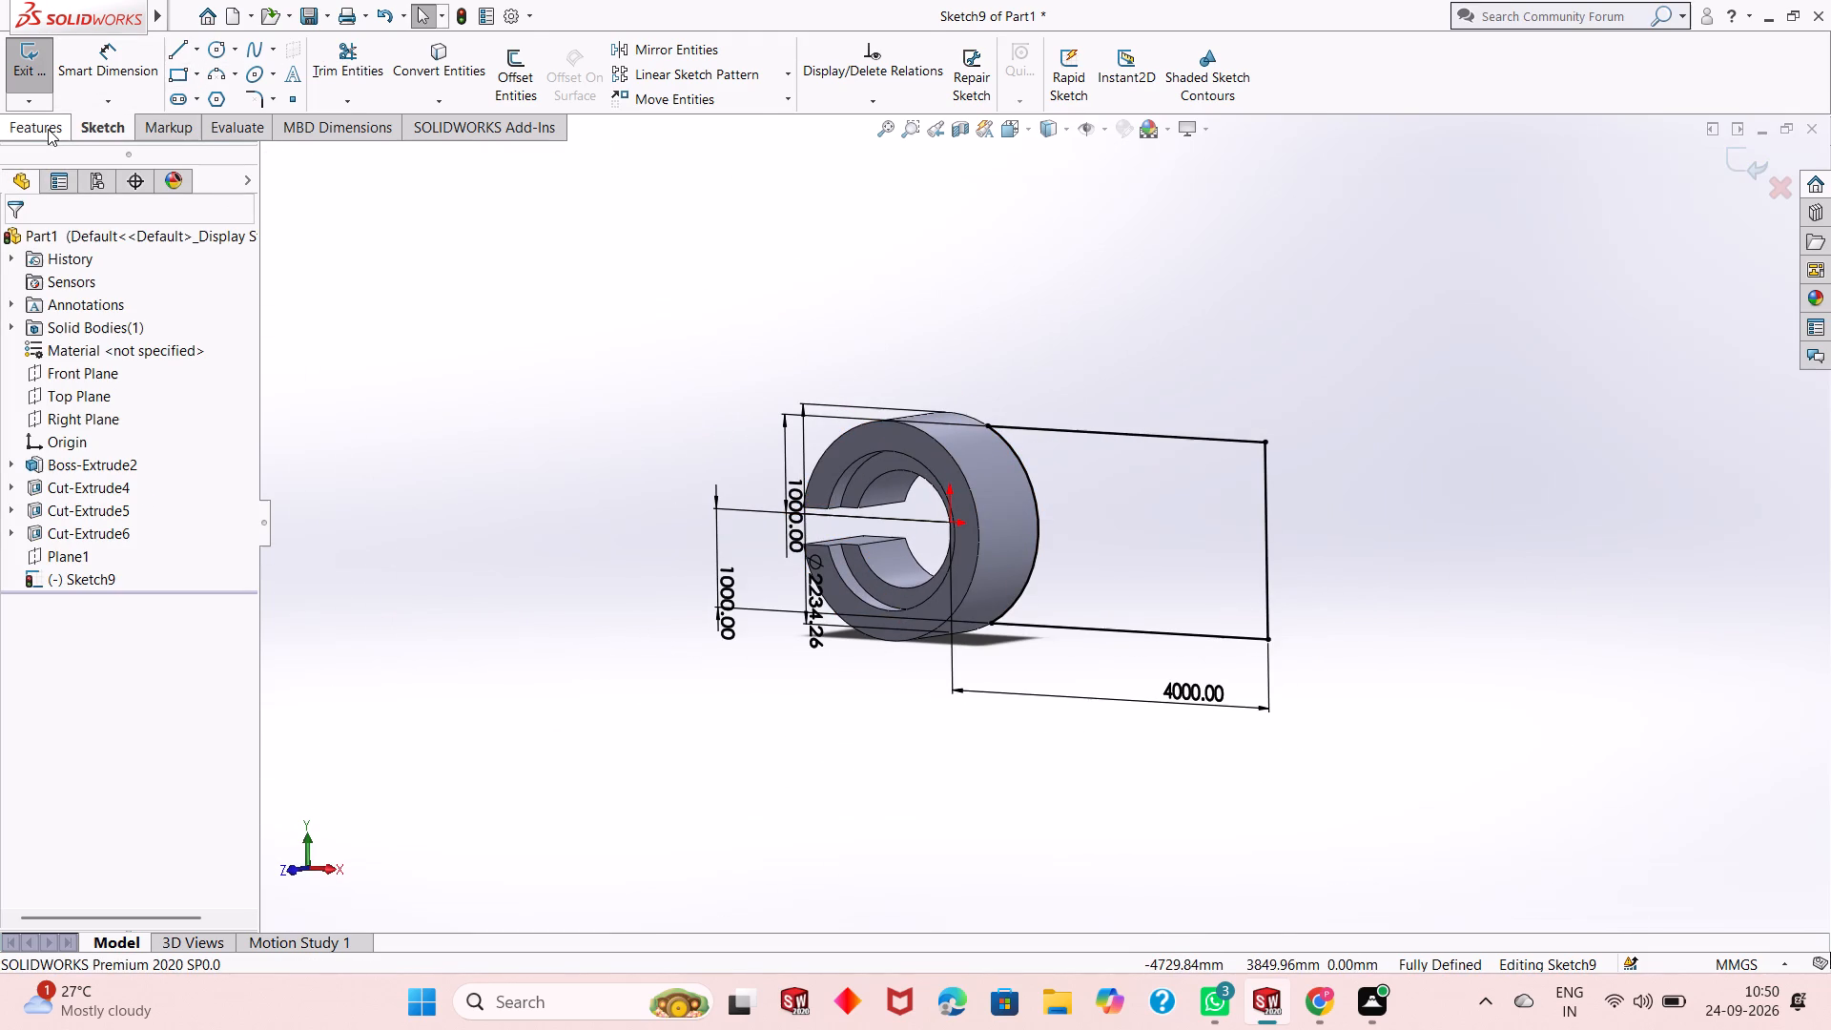
click(28, 90)
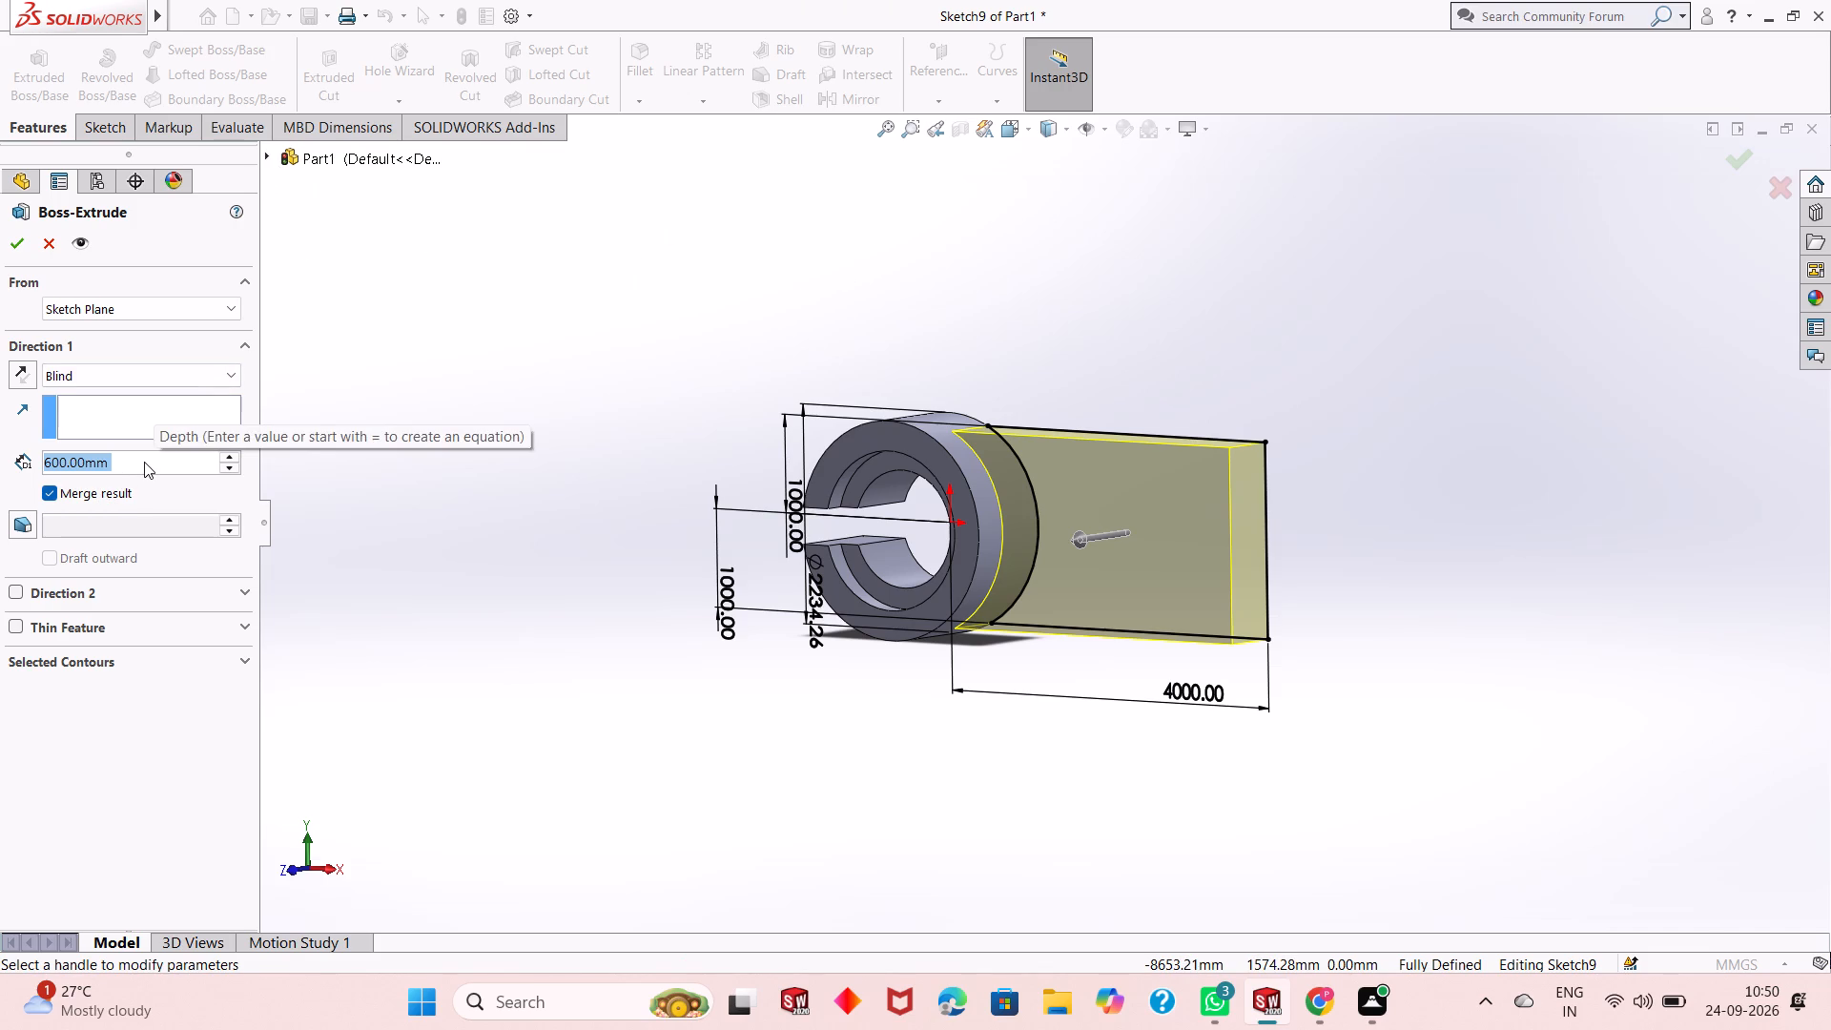
text(800)
key(Return)
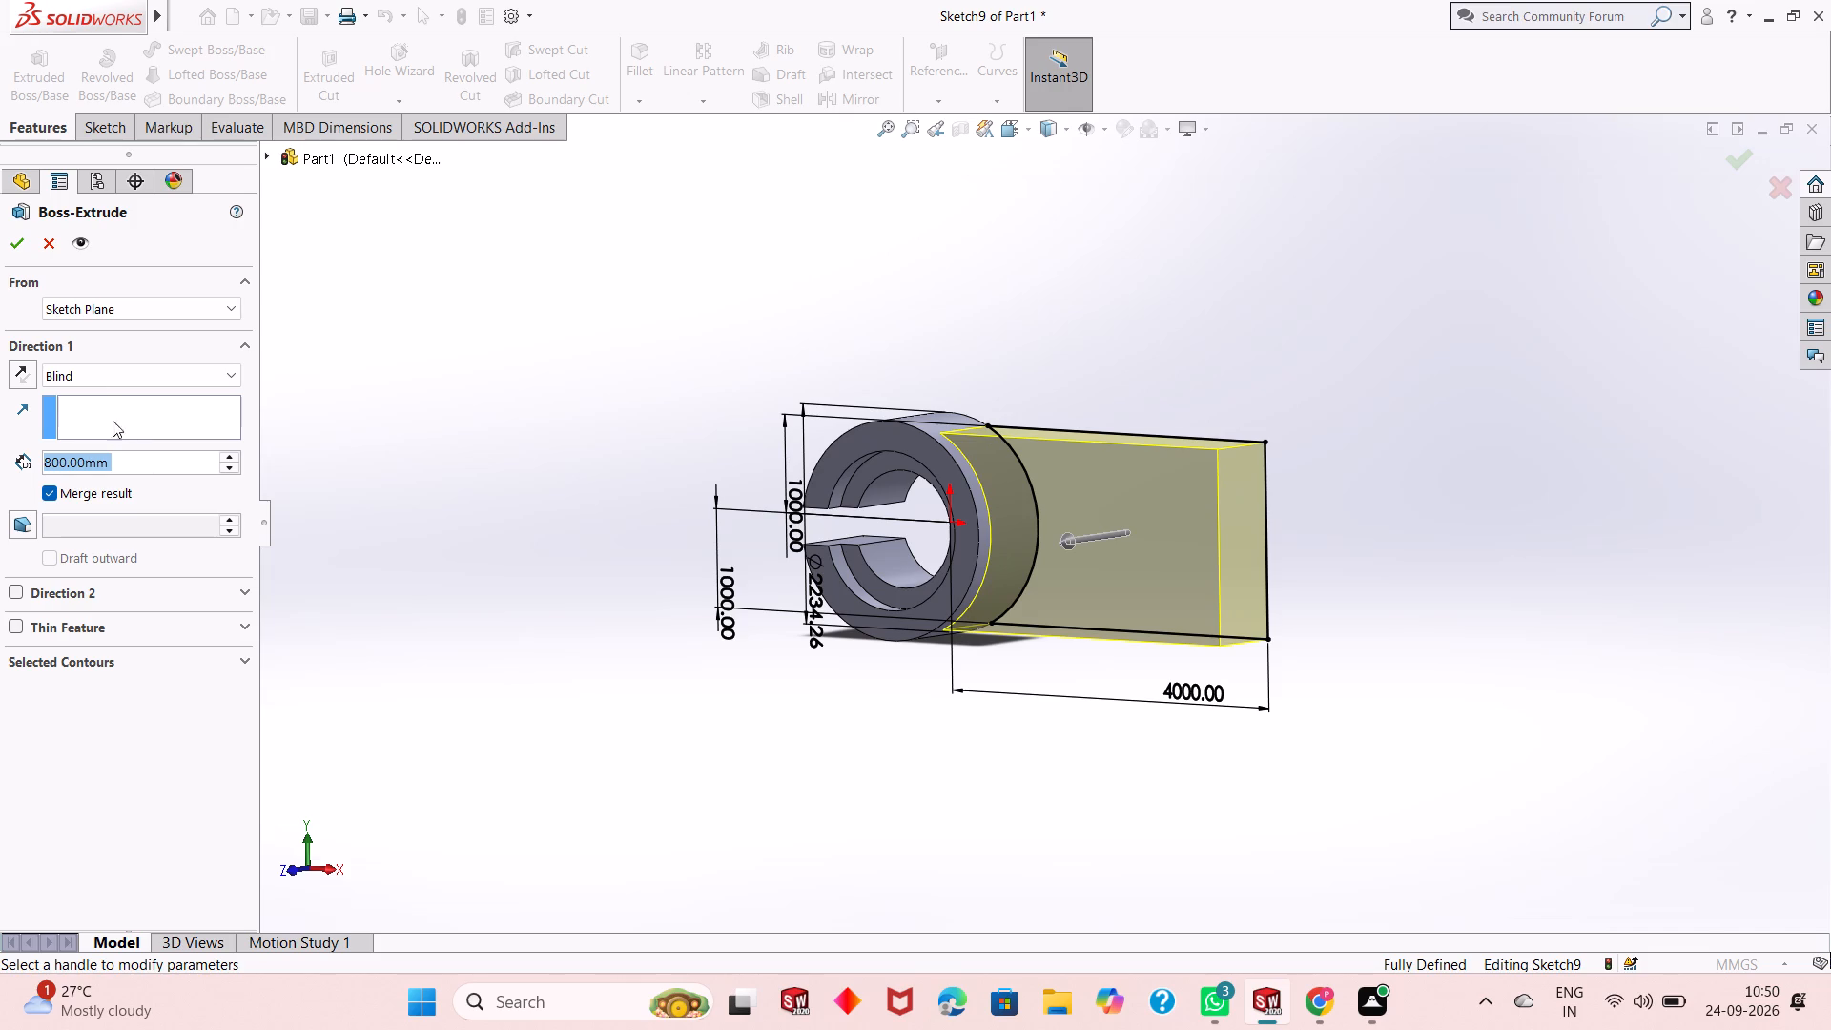
click(21, 253)
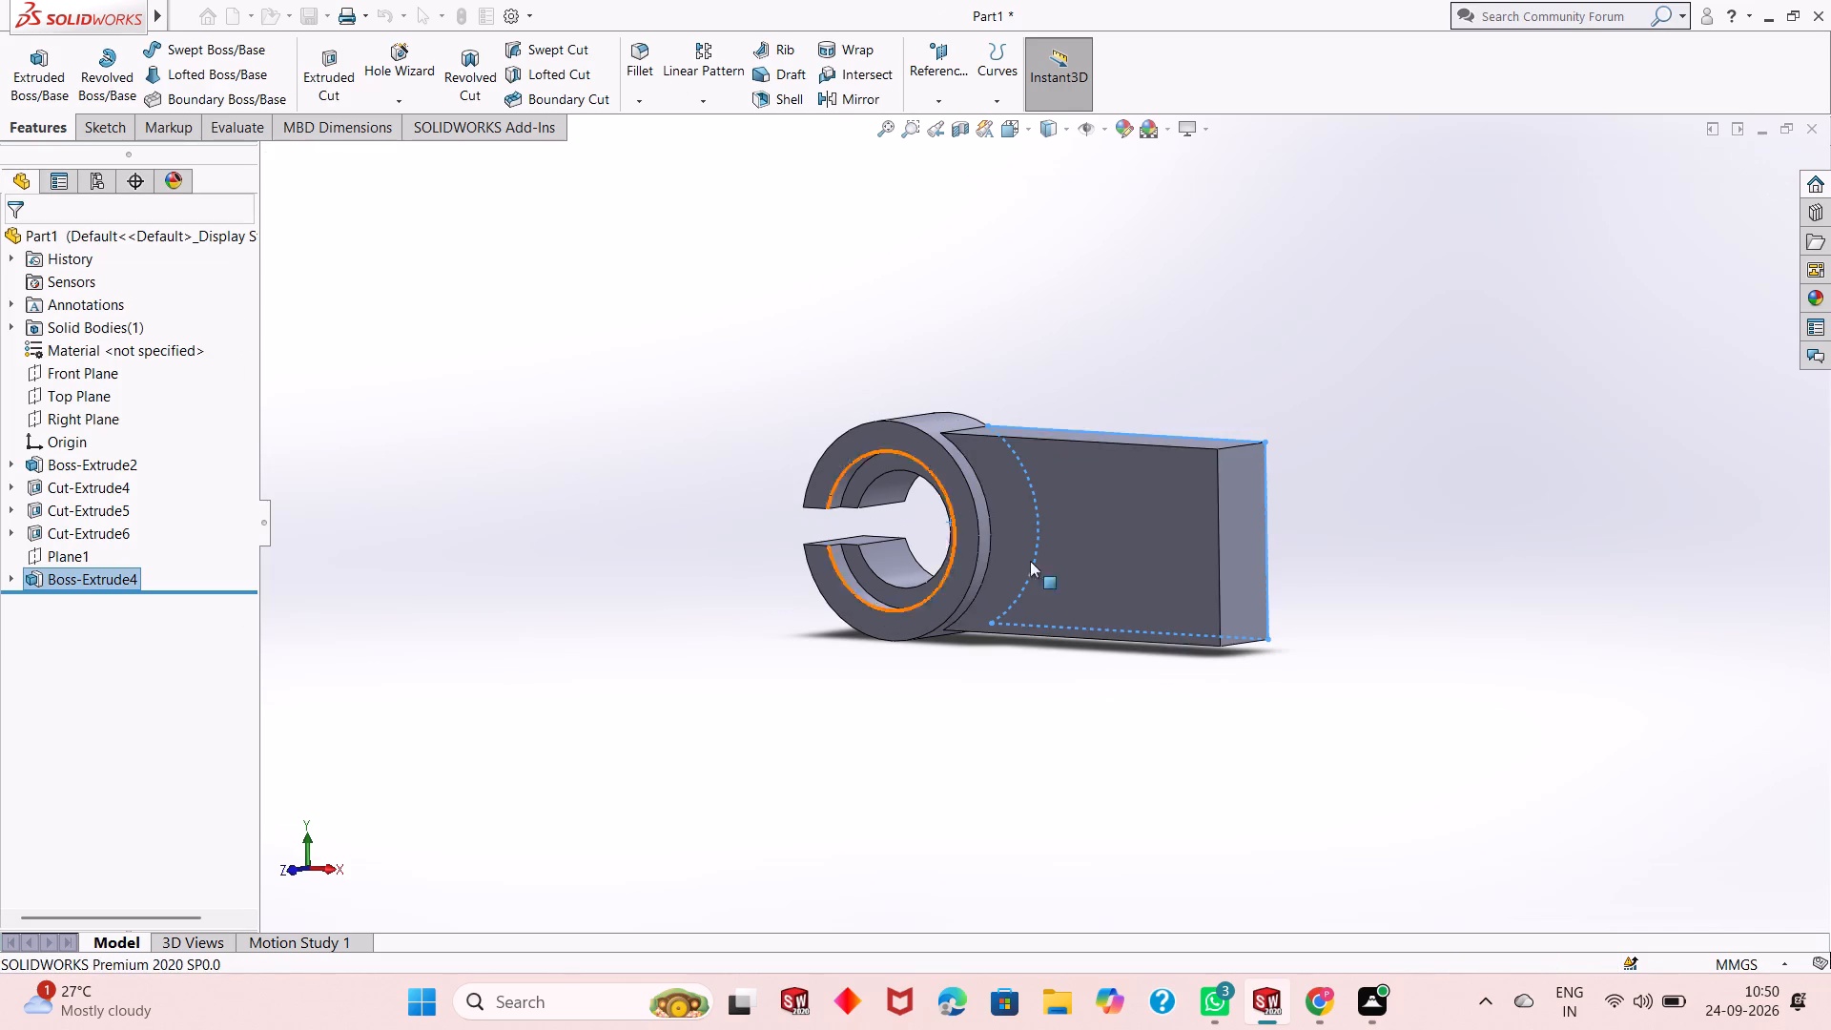
key(Escape)
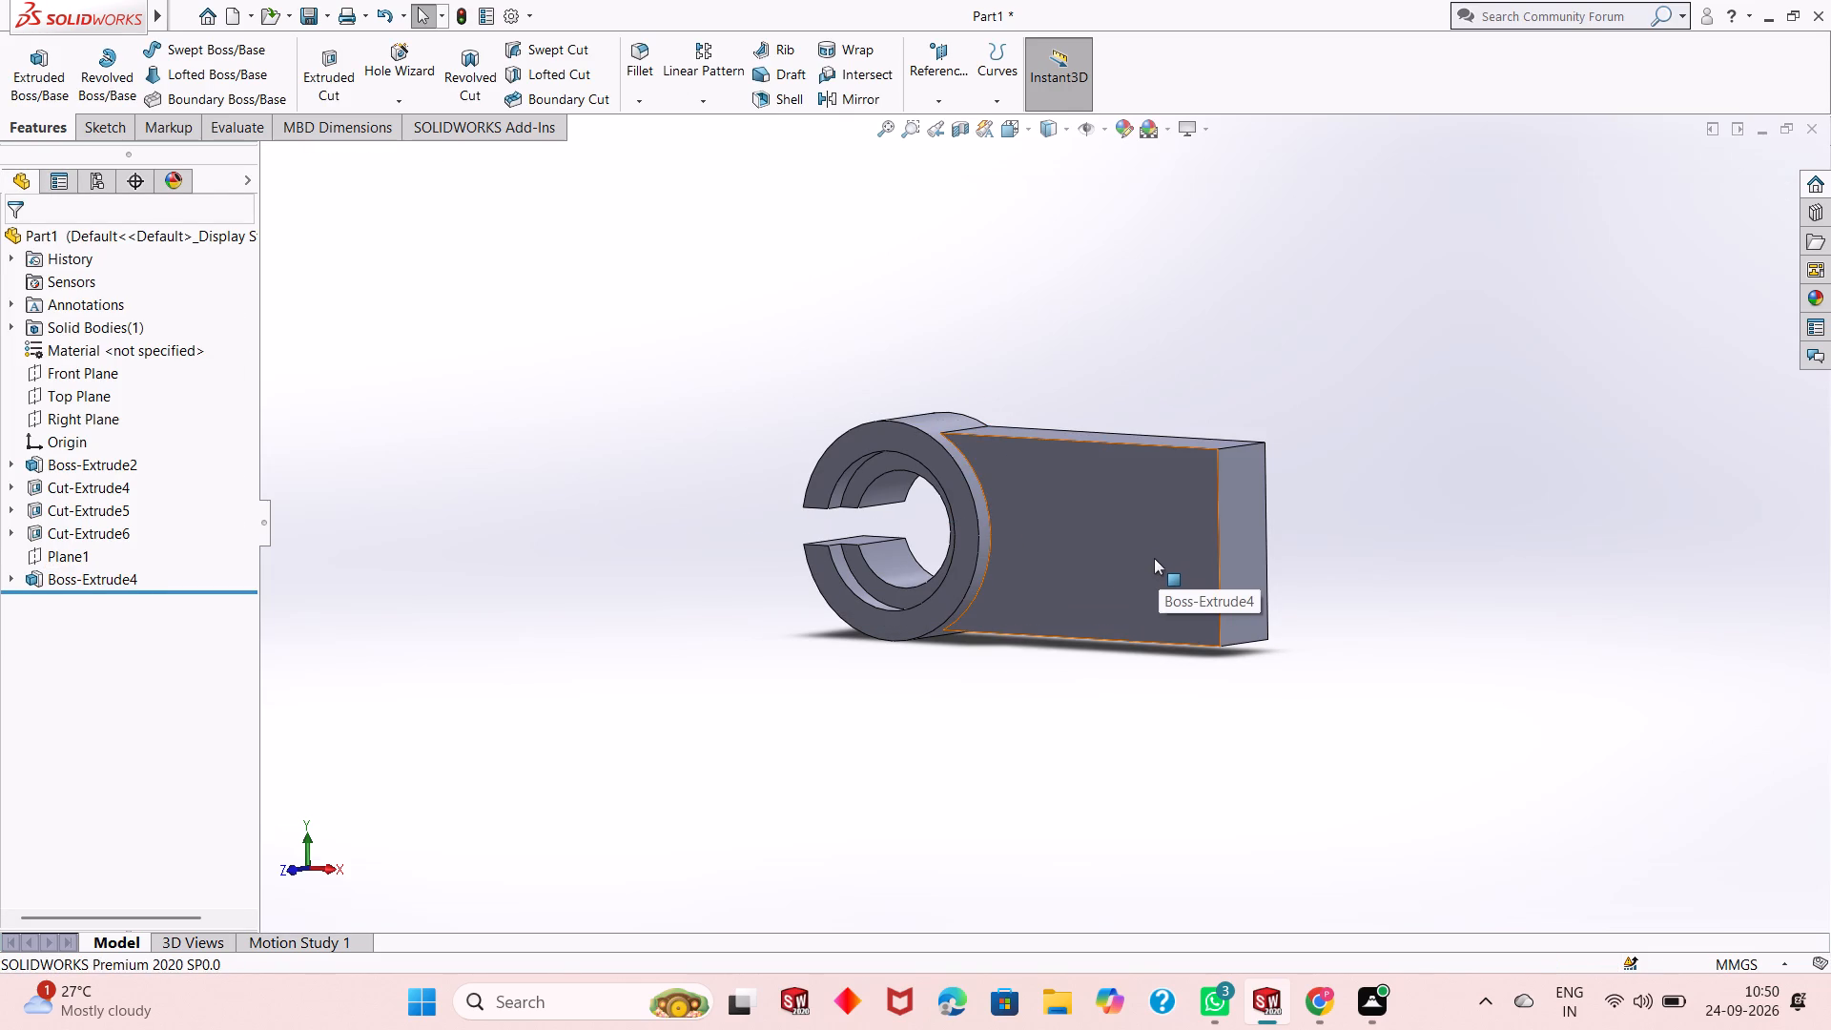
Start a sketch on the arm's front face and draw a corner rectangle about 1966 mm wide inside its outline.
scroll(1154, 558, down, 3)
click(1142, 527)
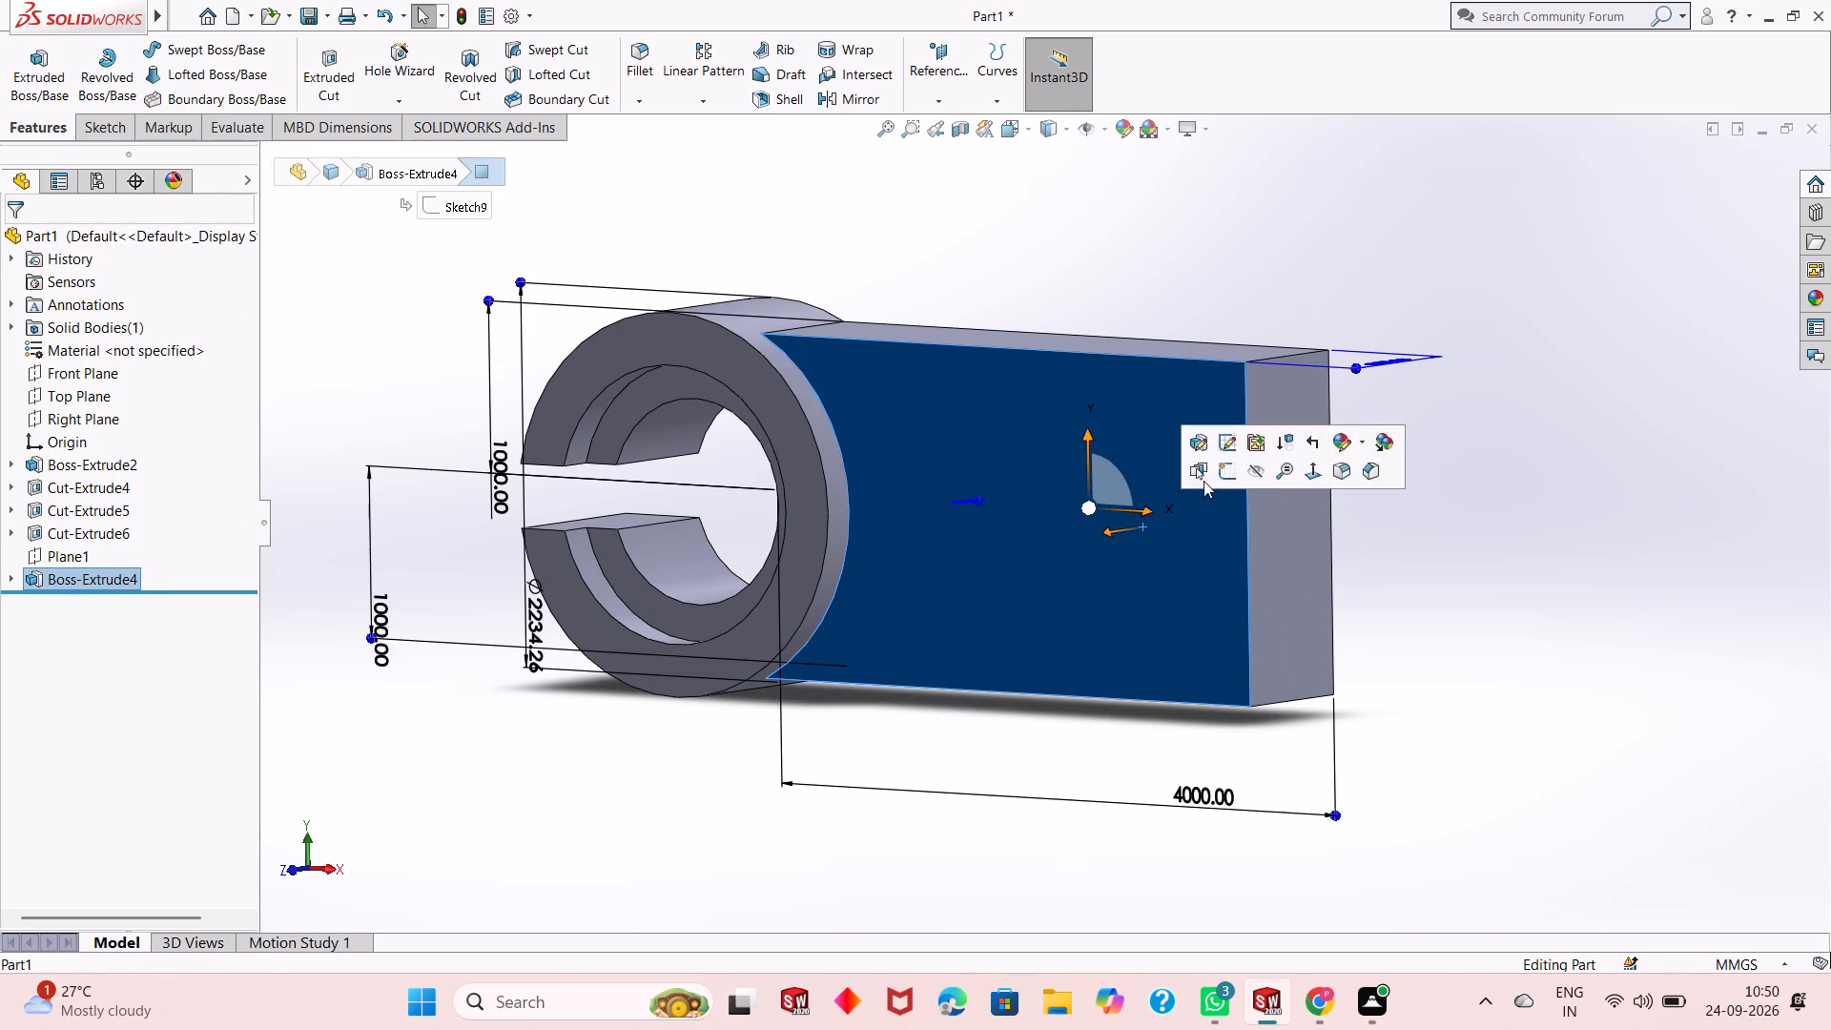
click(1216, 477)
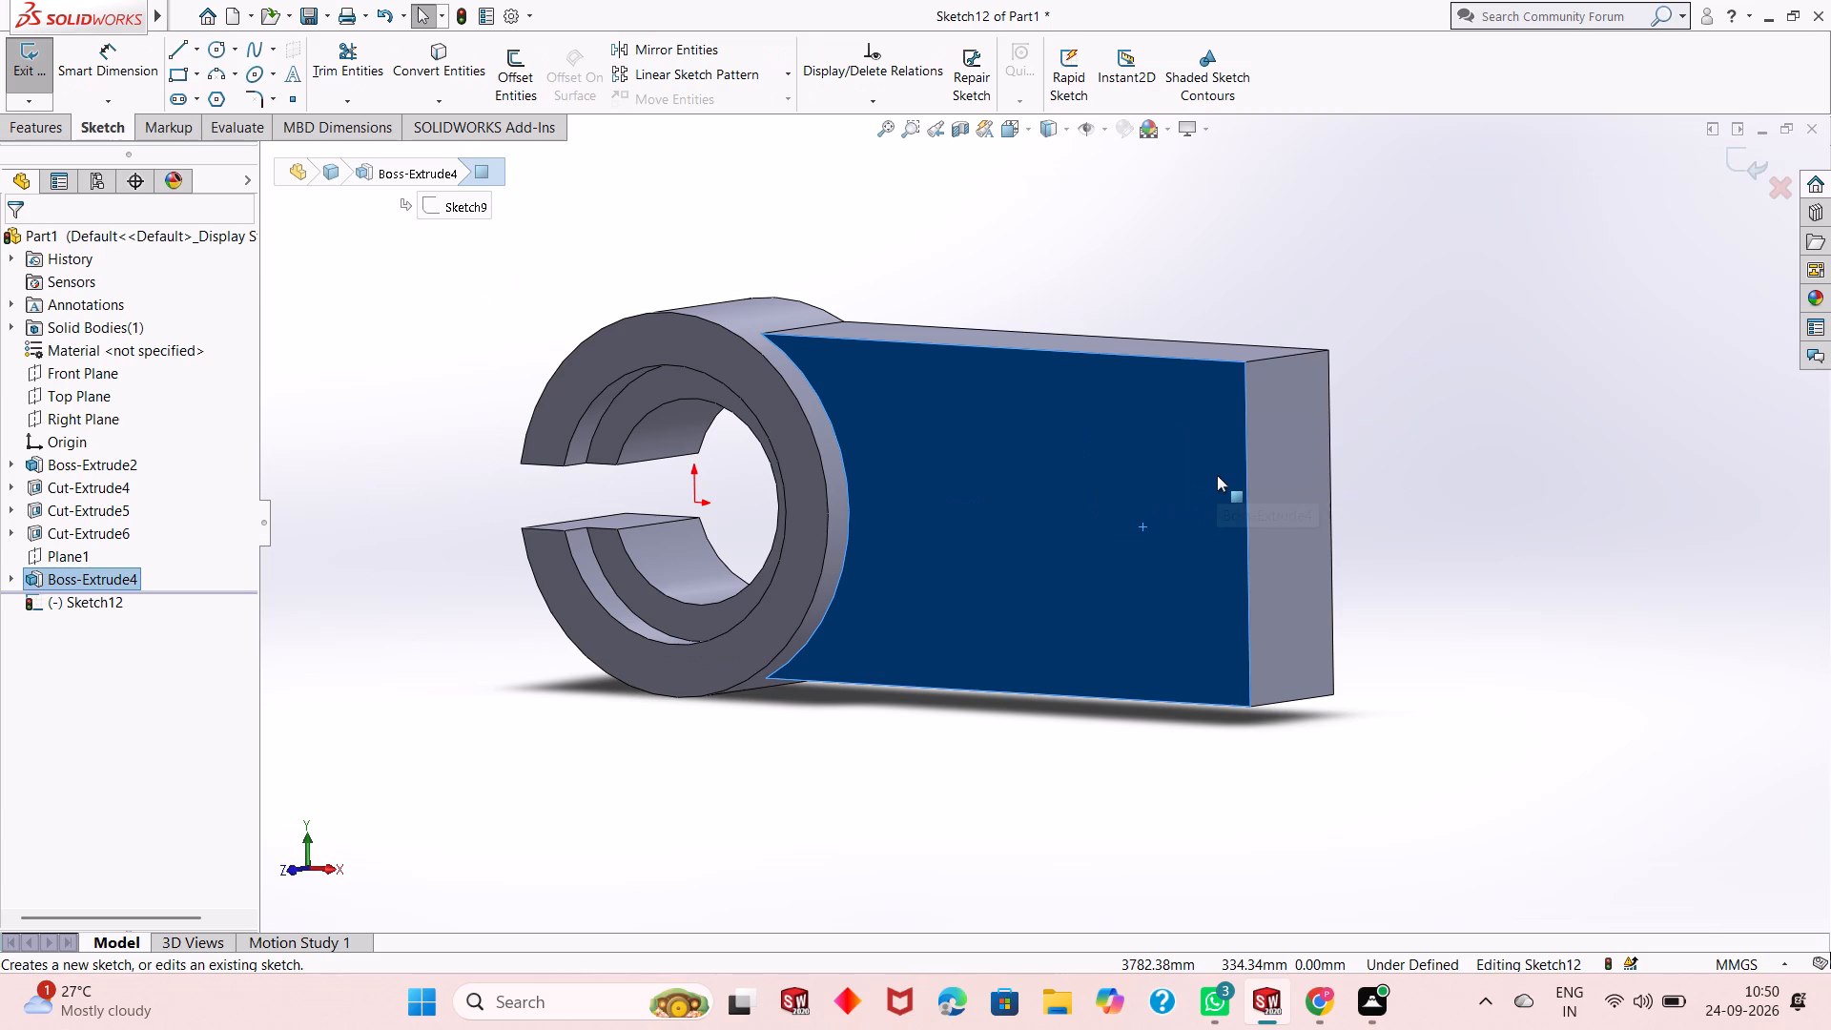
key(ctrl+8)
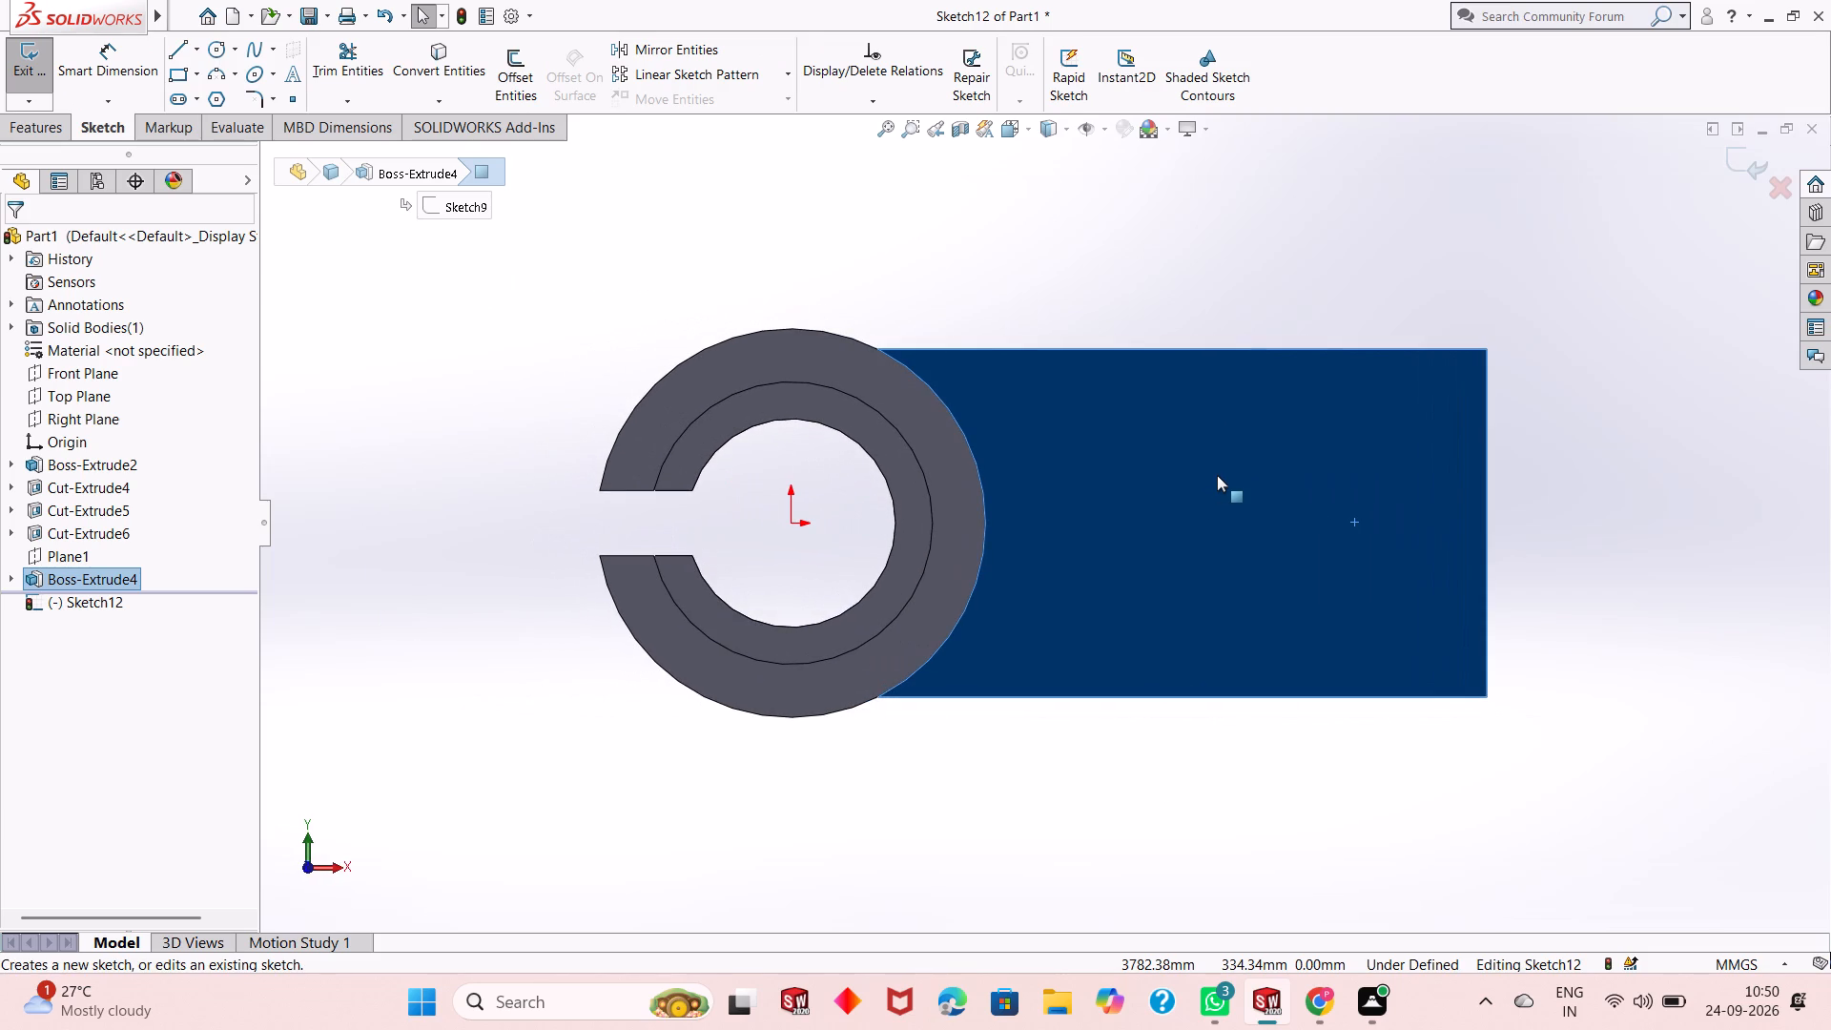
key(Escape)
scroll(1217, 475, up, 1)
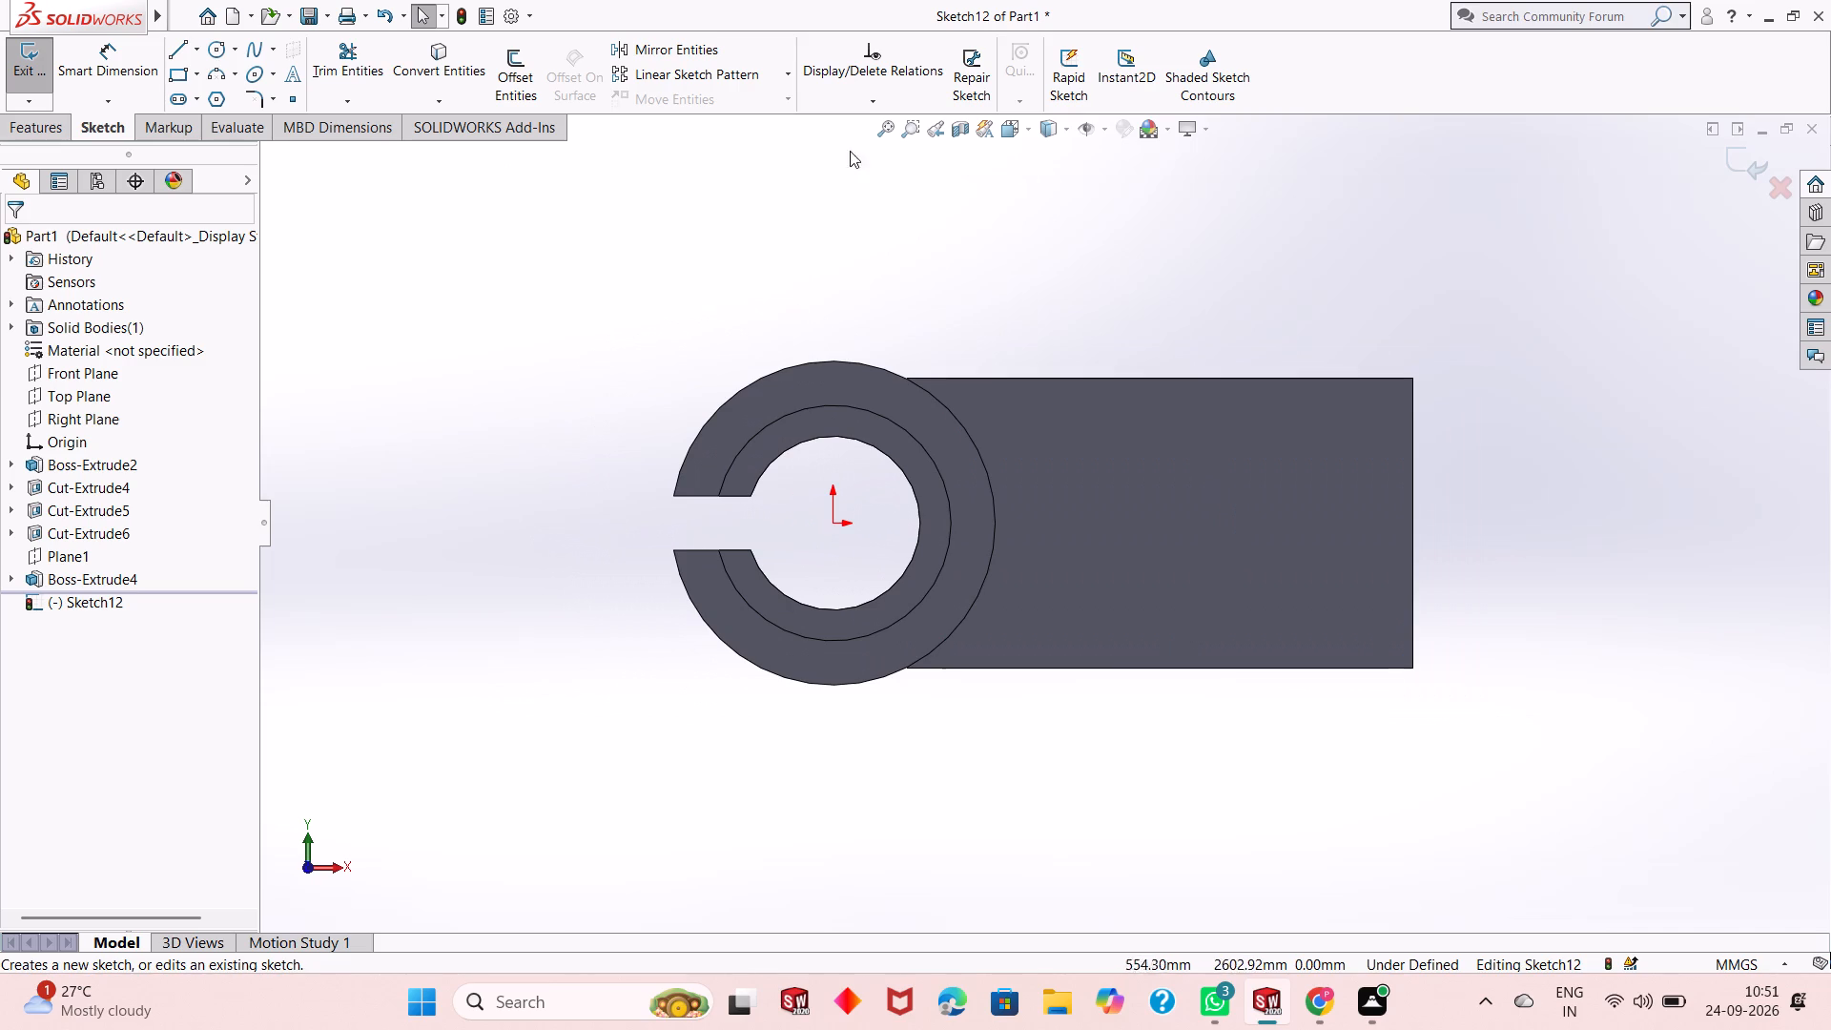
scroll(1335, 637, down, 1)
scroll(1148, 546, up, 1)
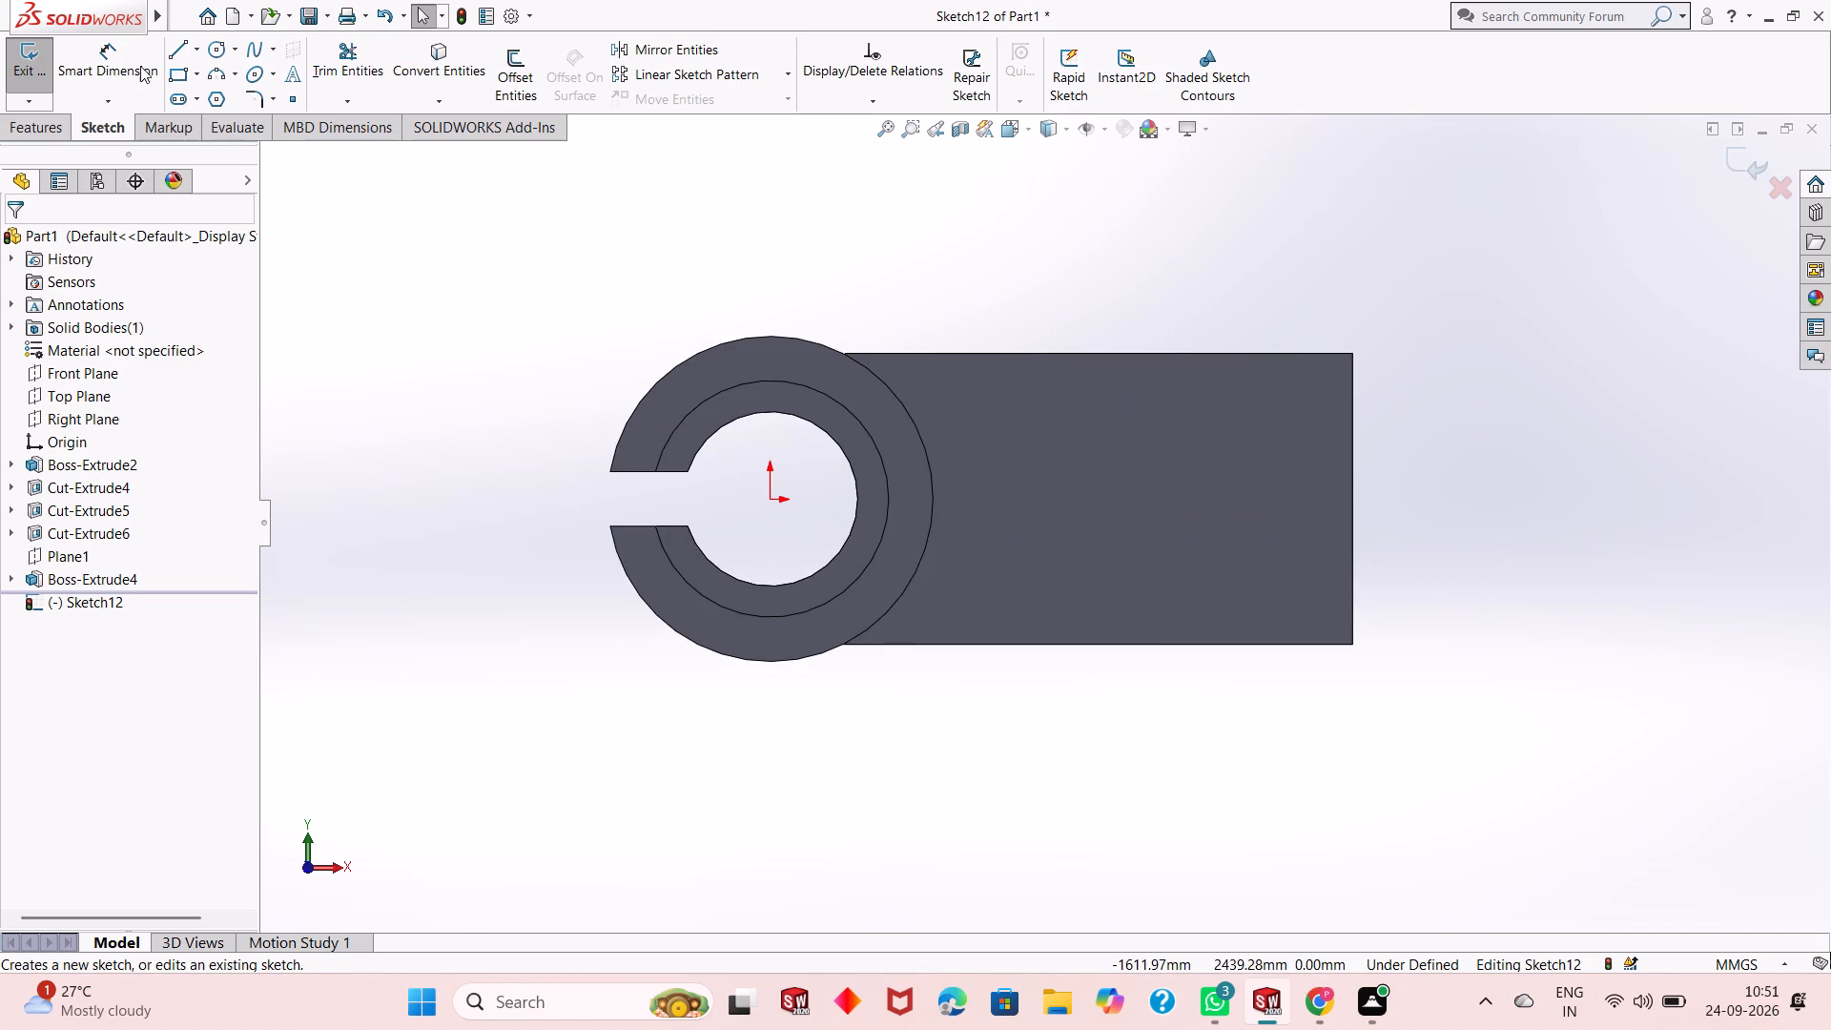
click(170, 75)
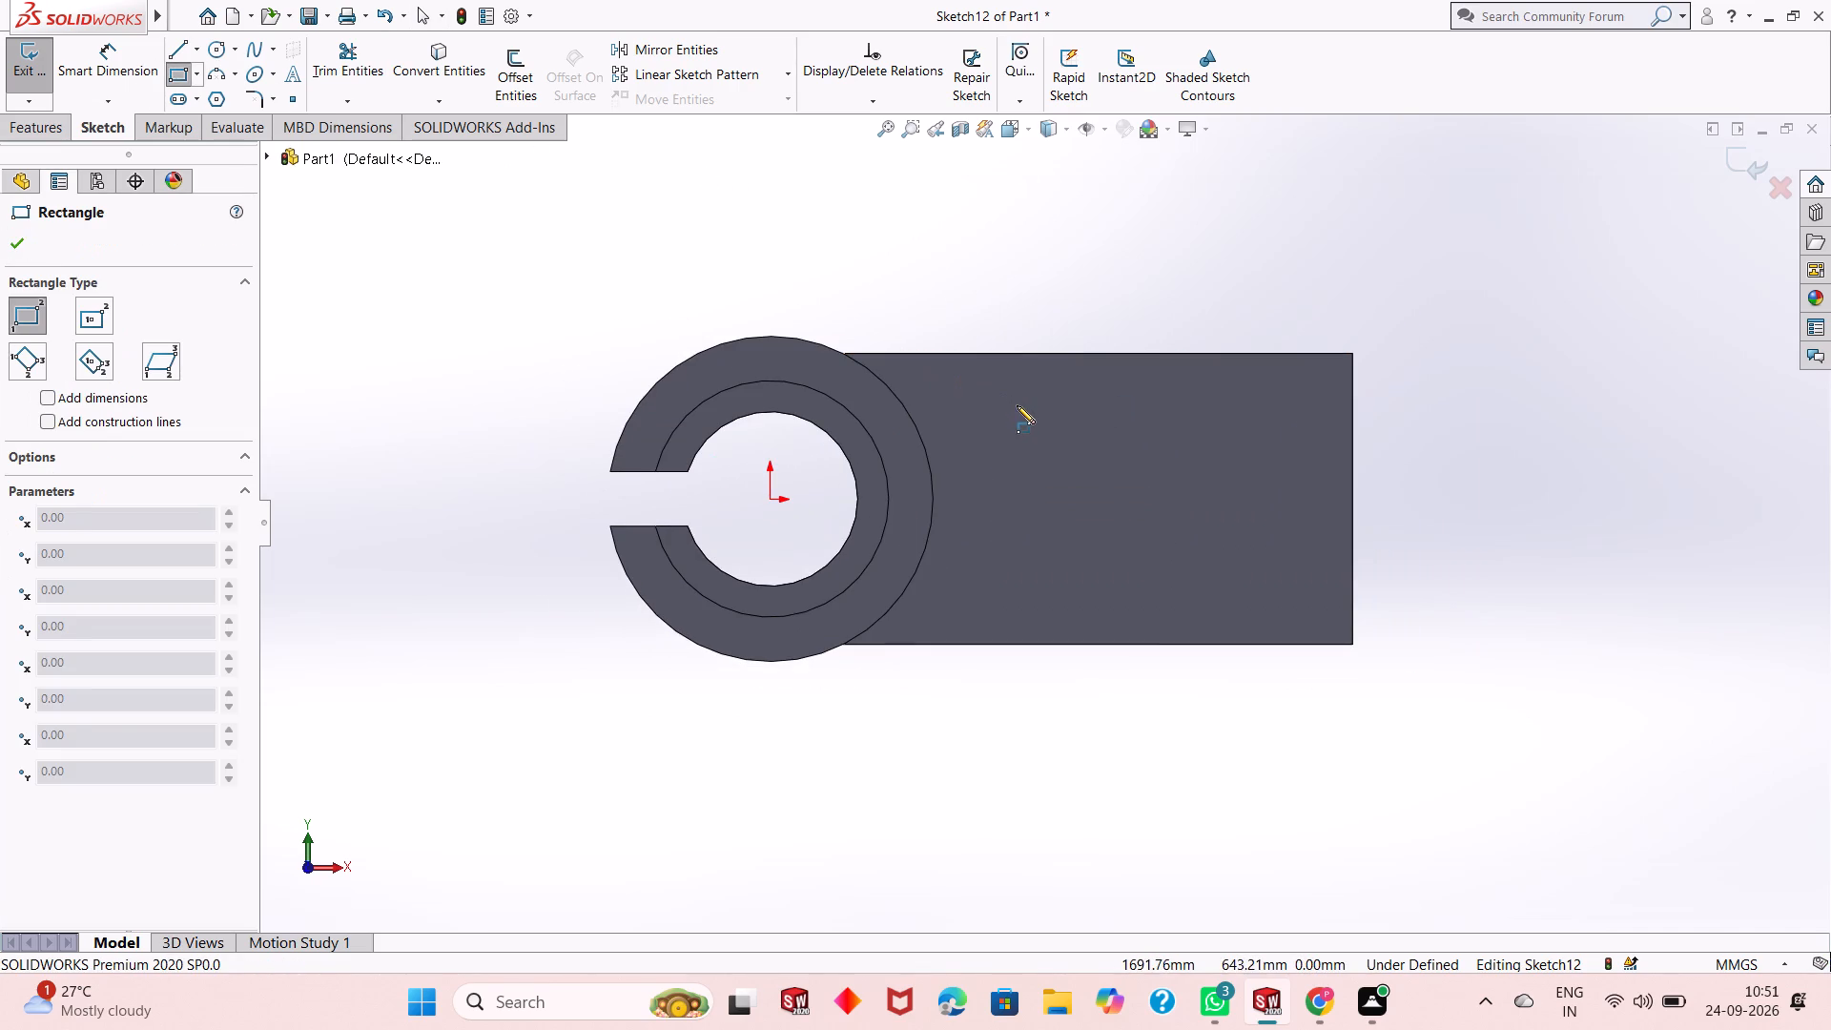
click(1017, 405)
click(1303, 594)
right_click(1245, 142)
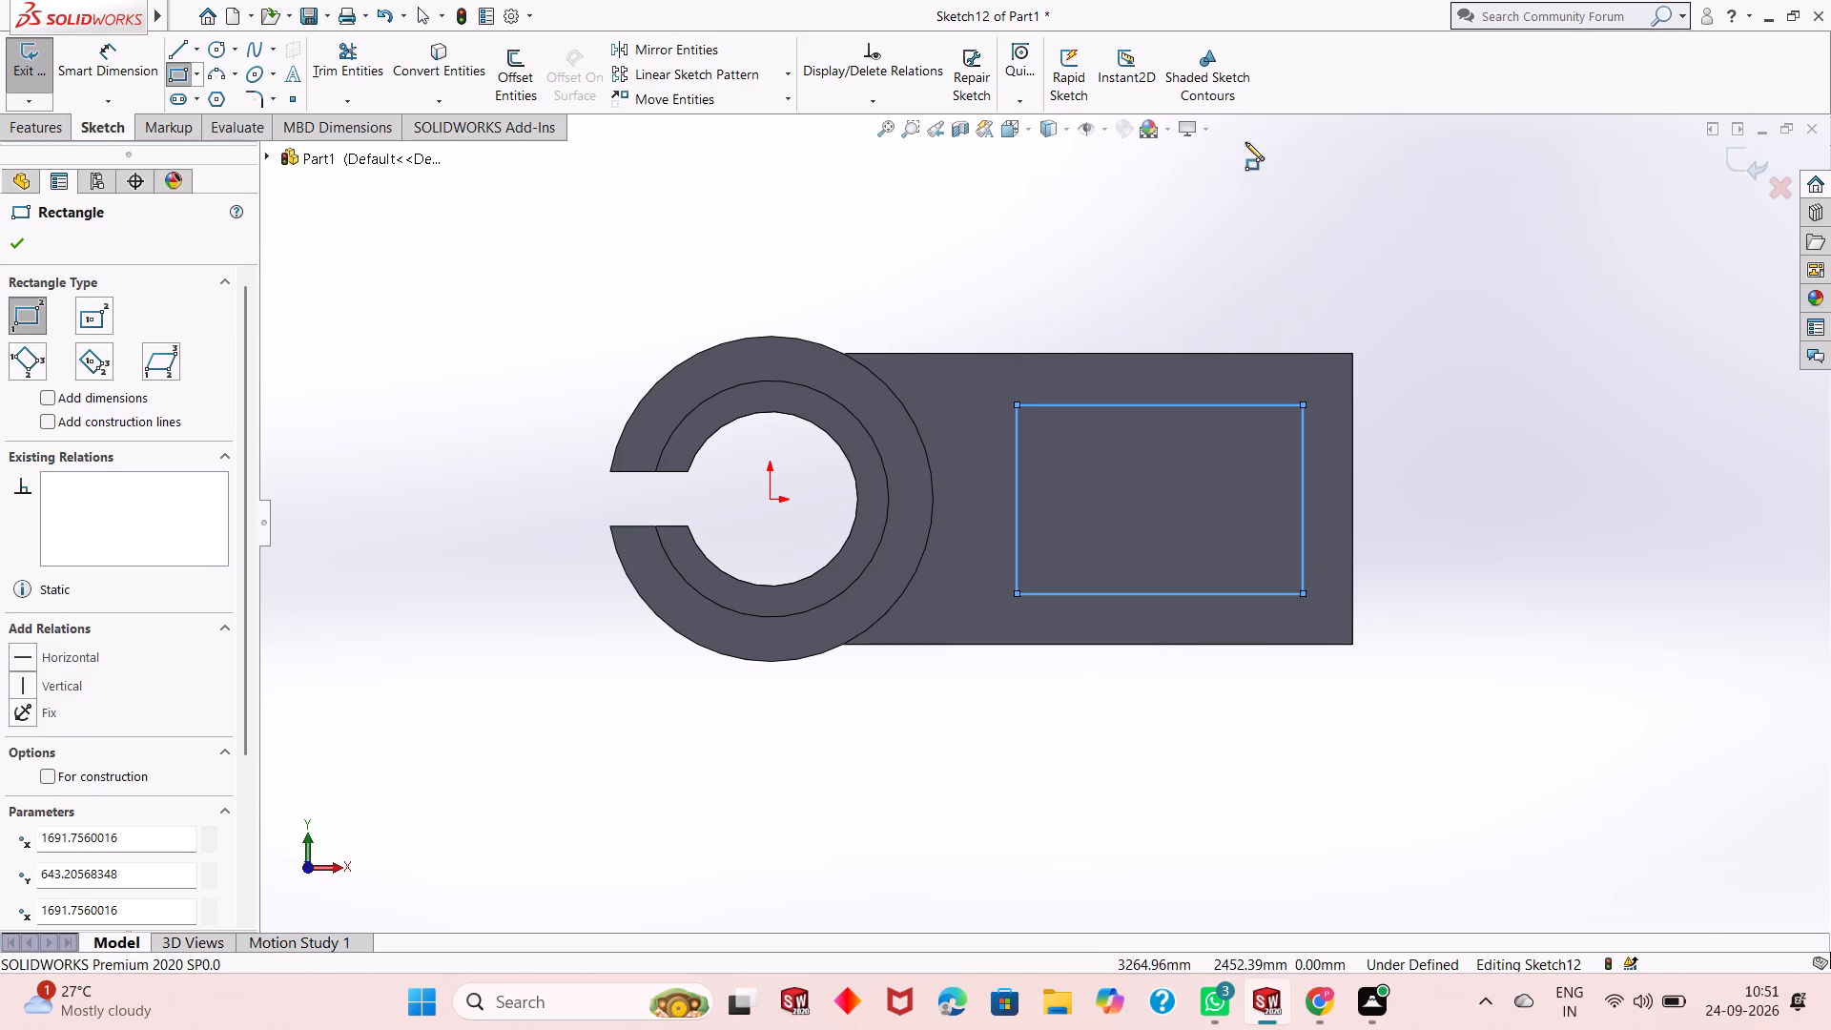
click(1264, 148)
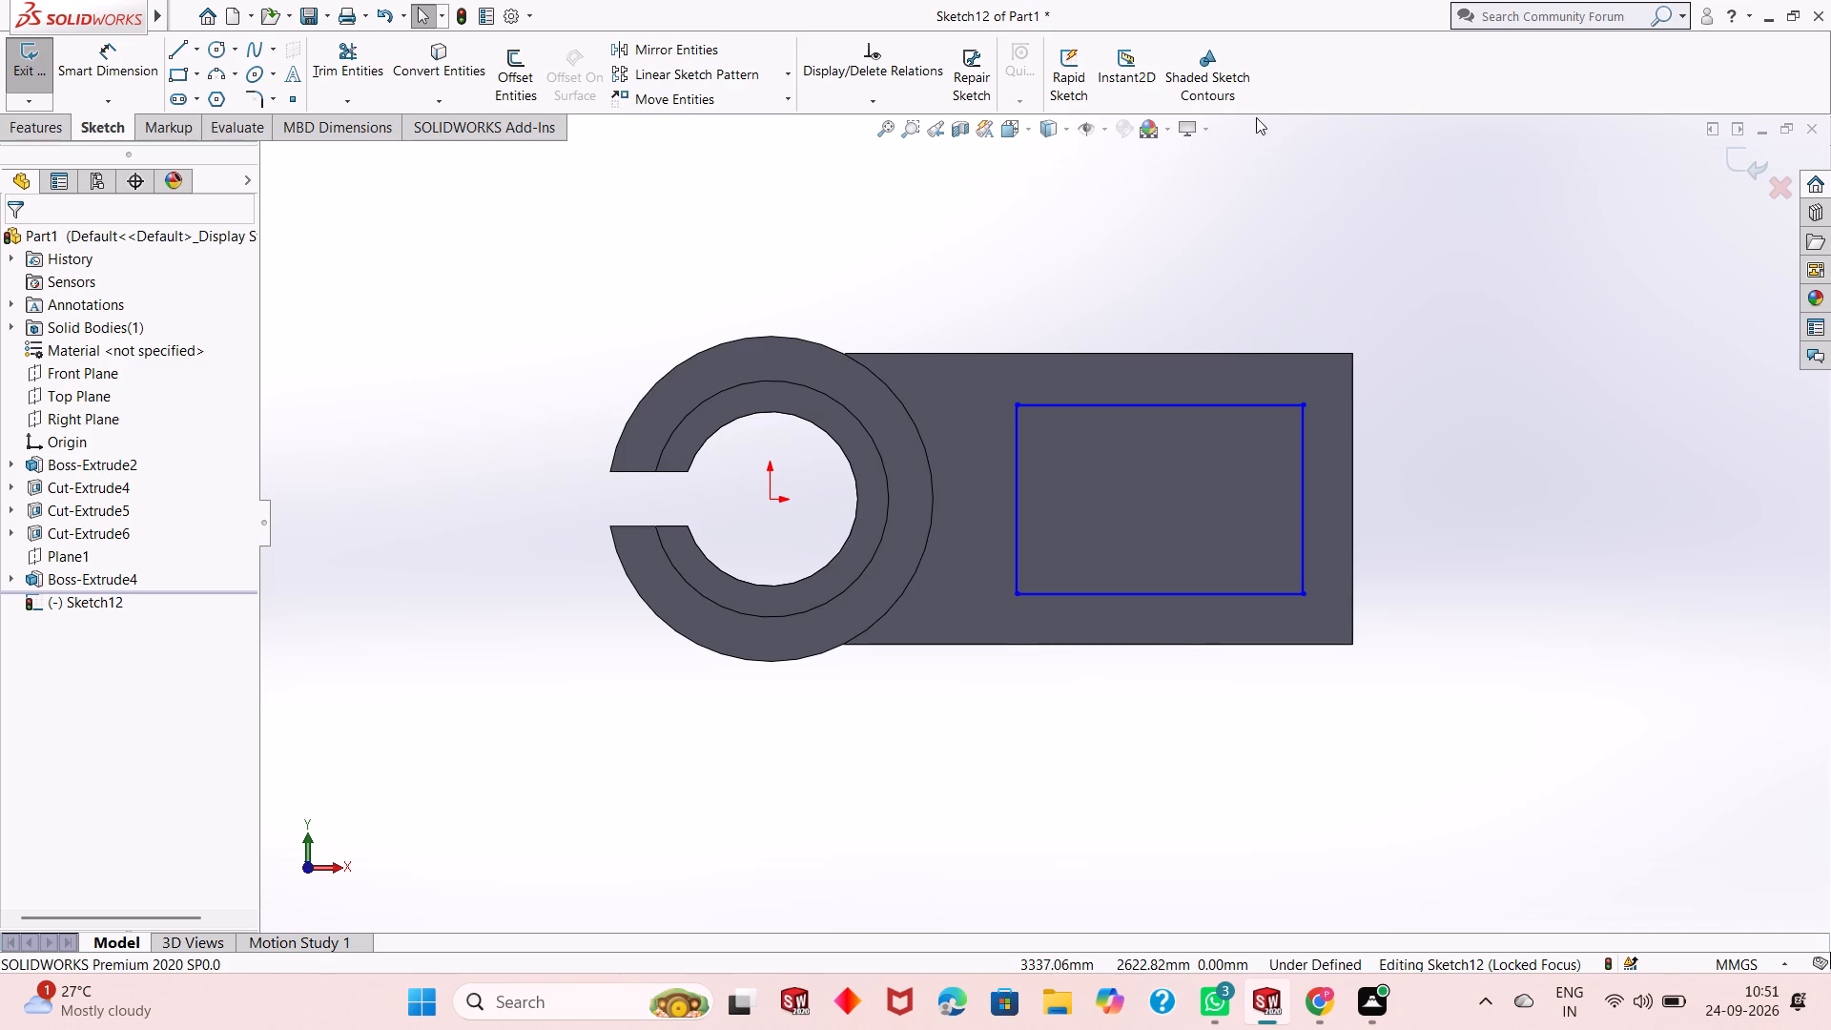
Dimension the rectangle's upper line 250 mm from the upper edge of the arm.
scroll(1194, 413, down, 2)
middle_drag(1199, 547, 1143, 565)
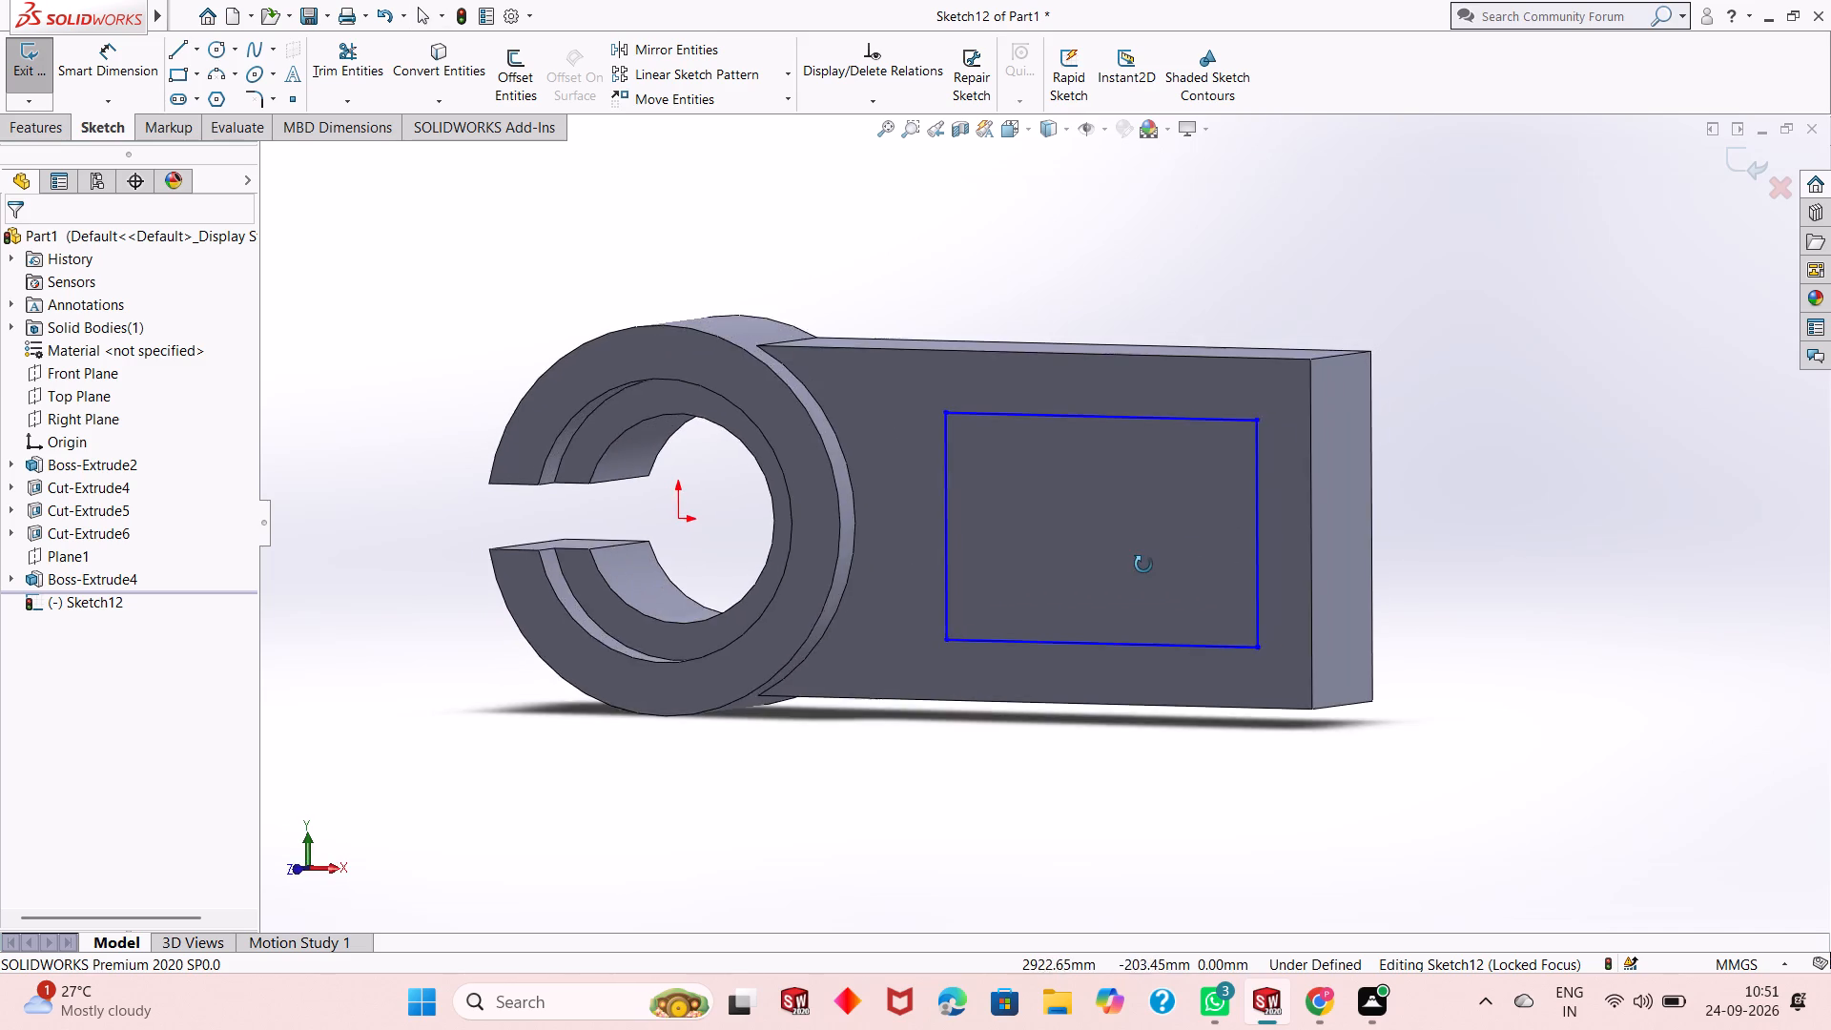
middle_drag(1143, 565, 1094, 599)
scroll(1076, 589, up, 2)
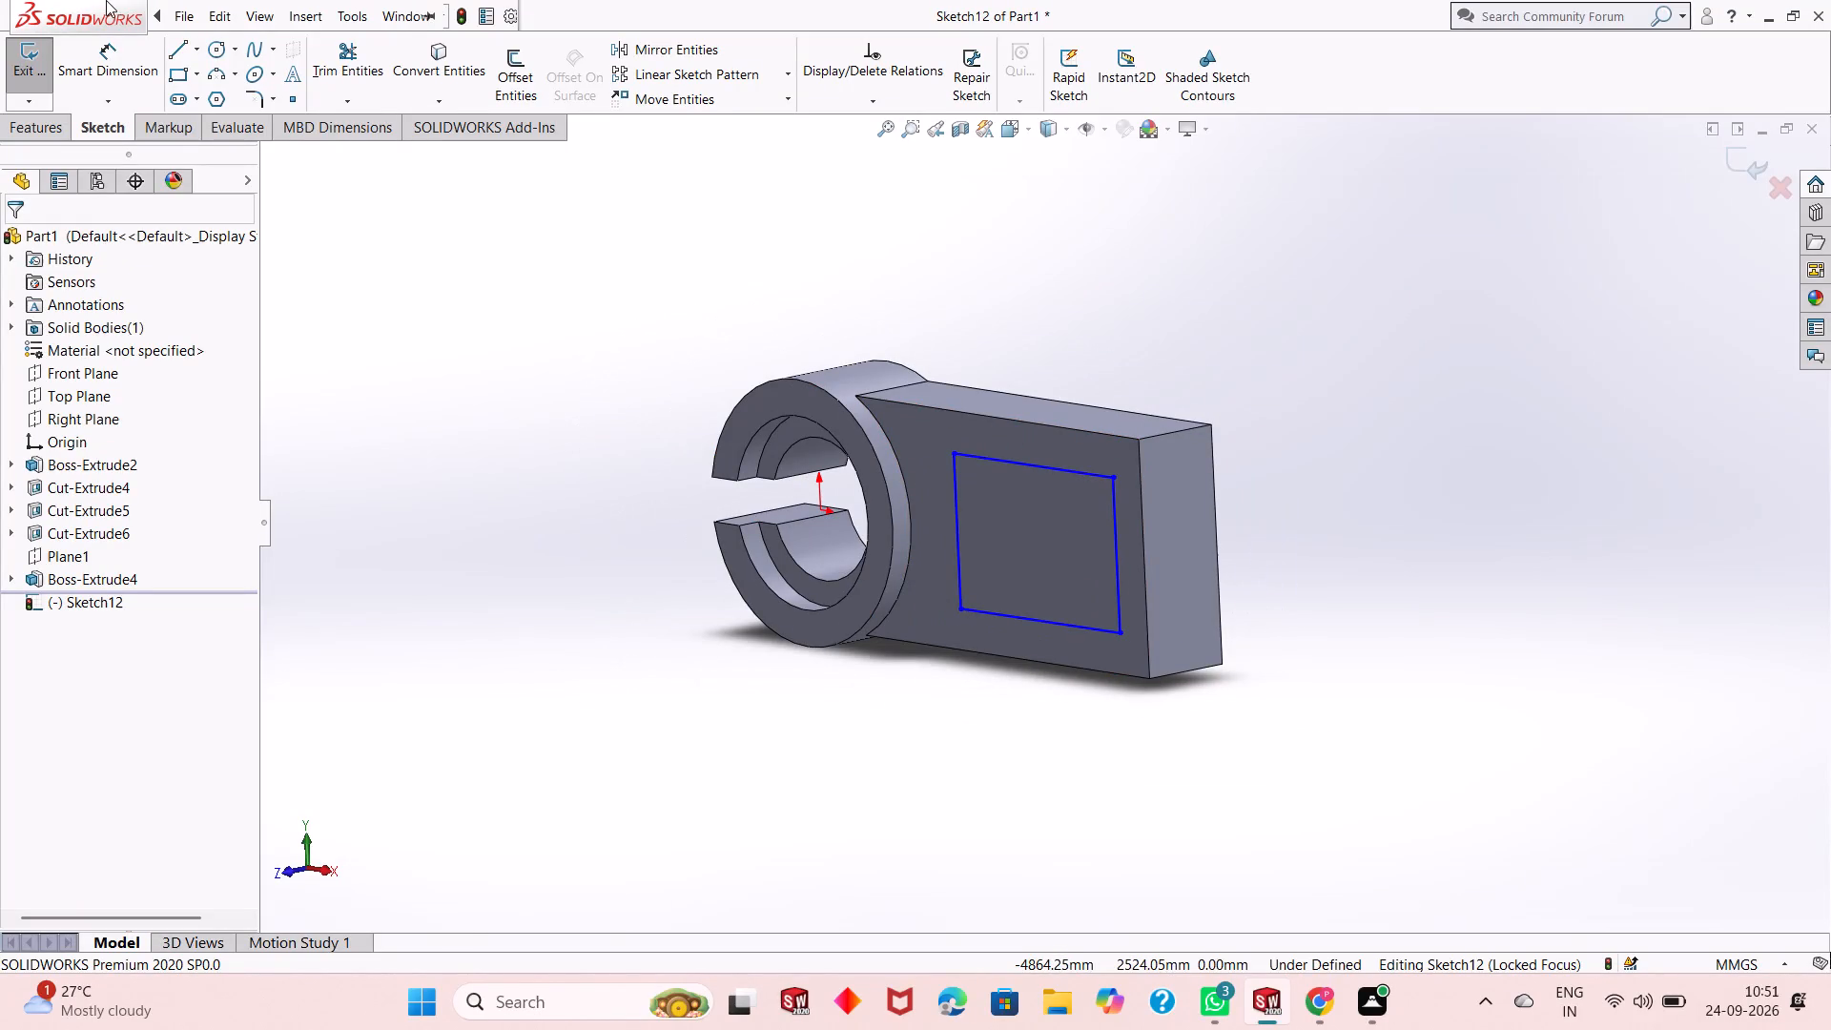
click(116, 64)
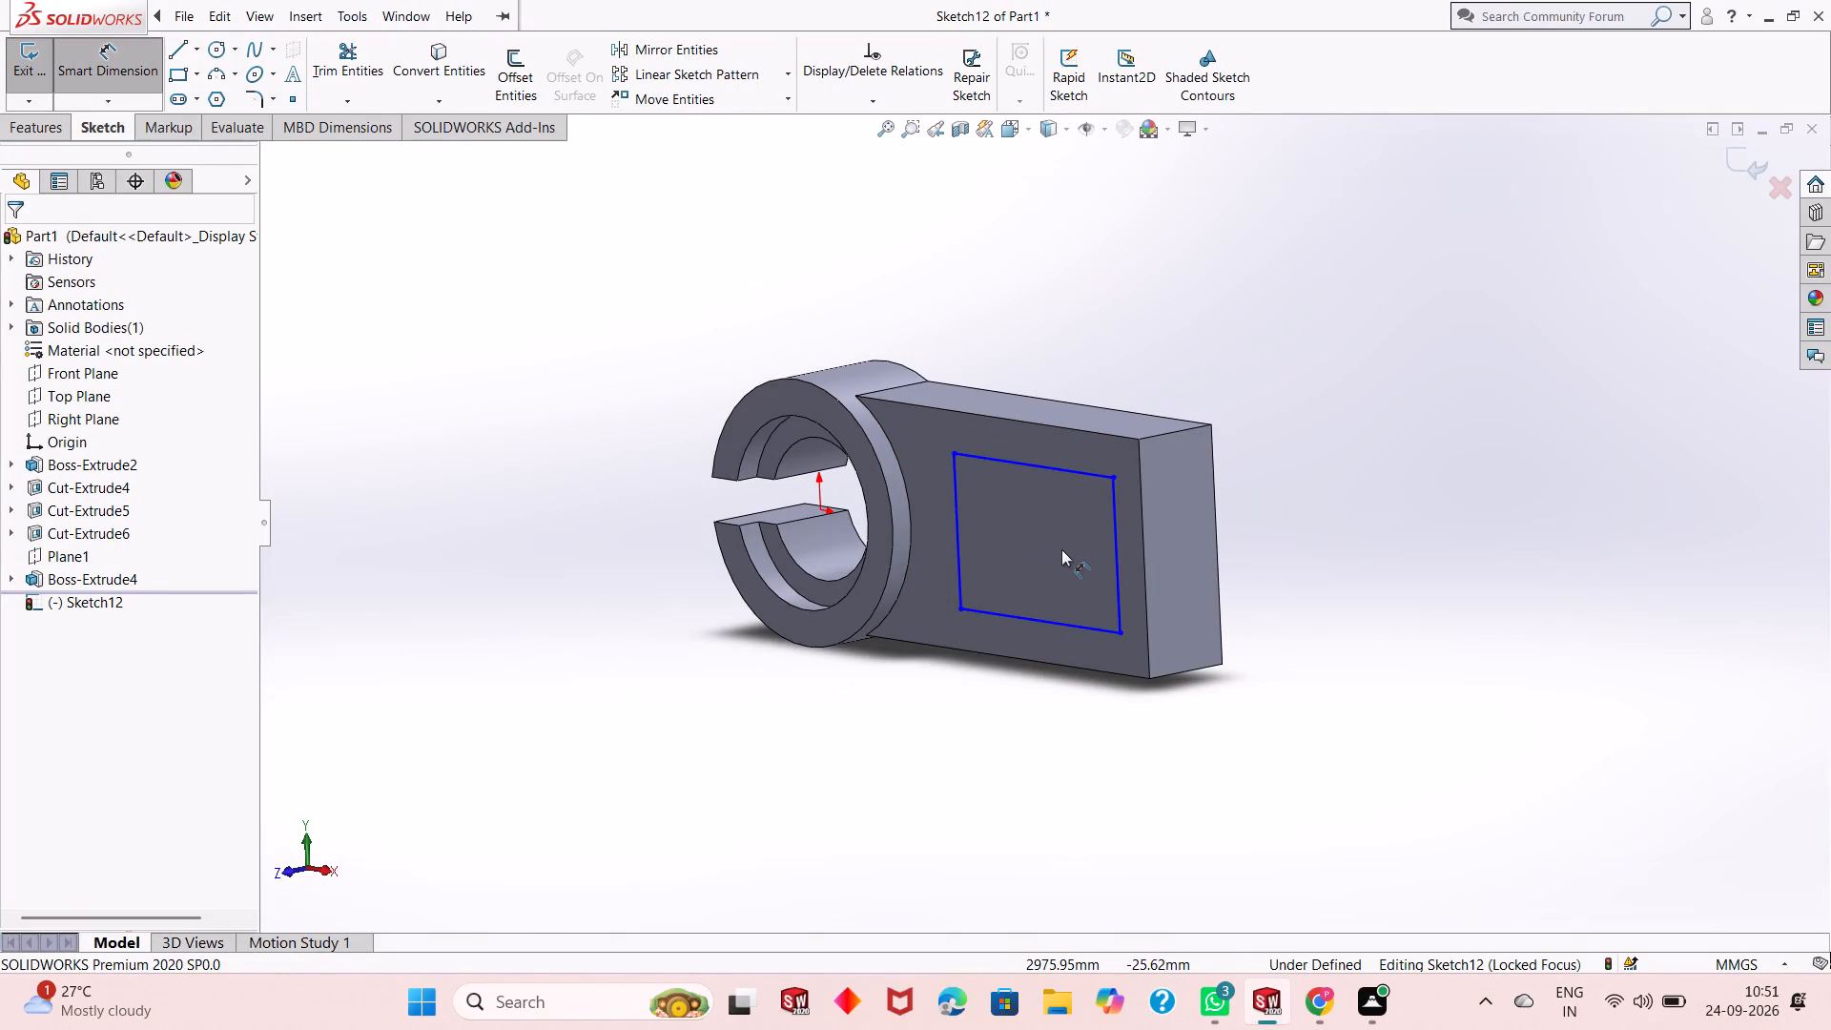
scroll(1061, 551, down, 3)
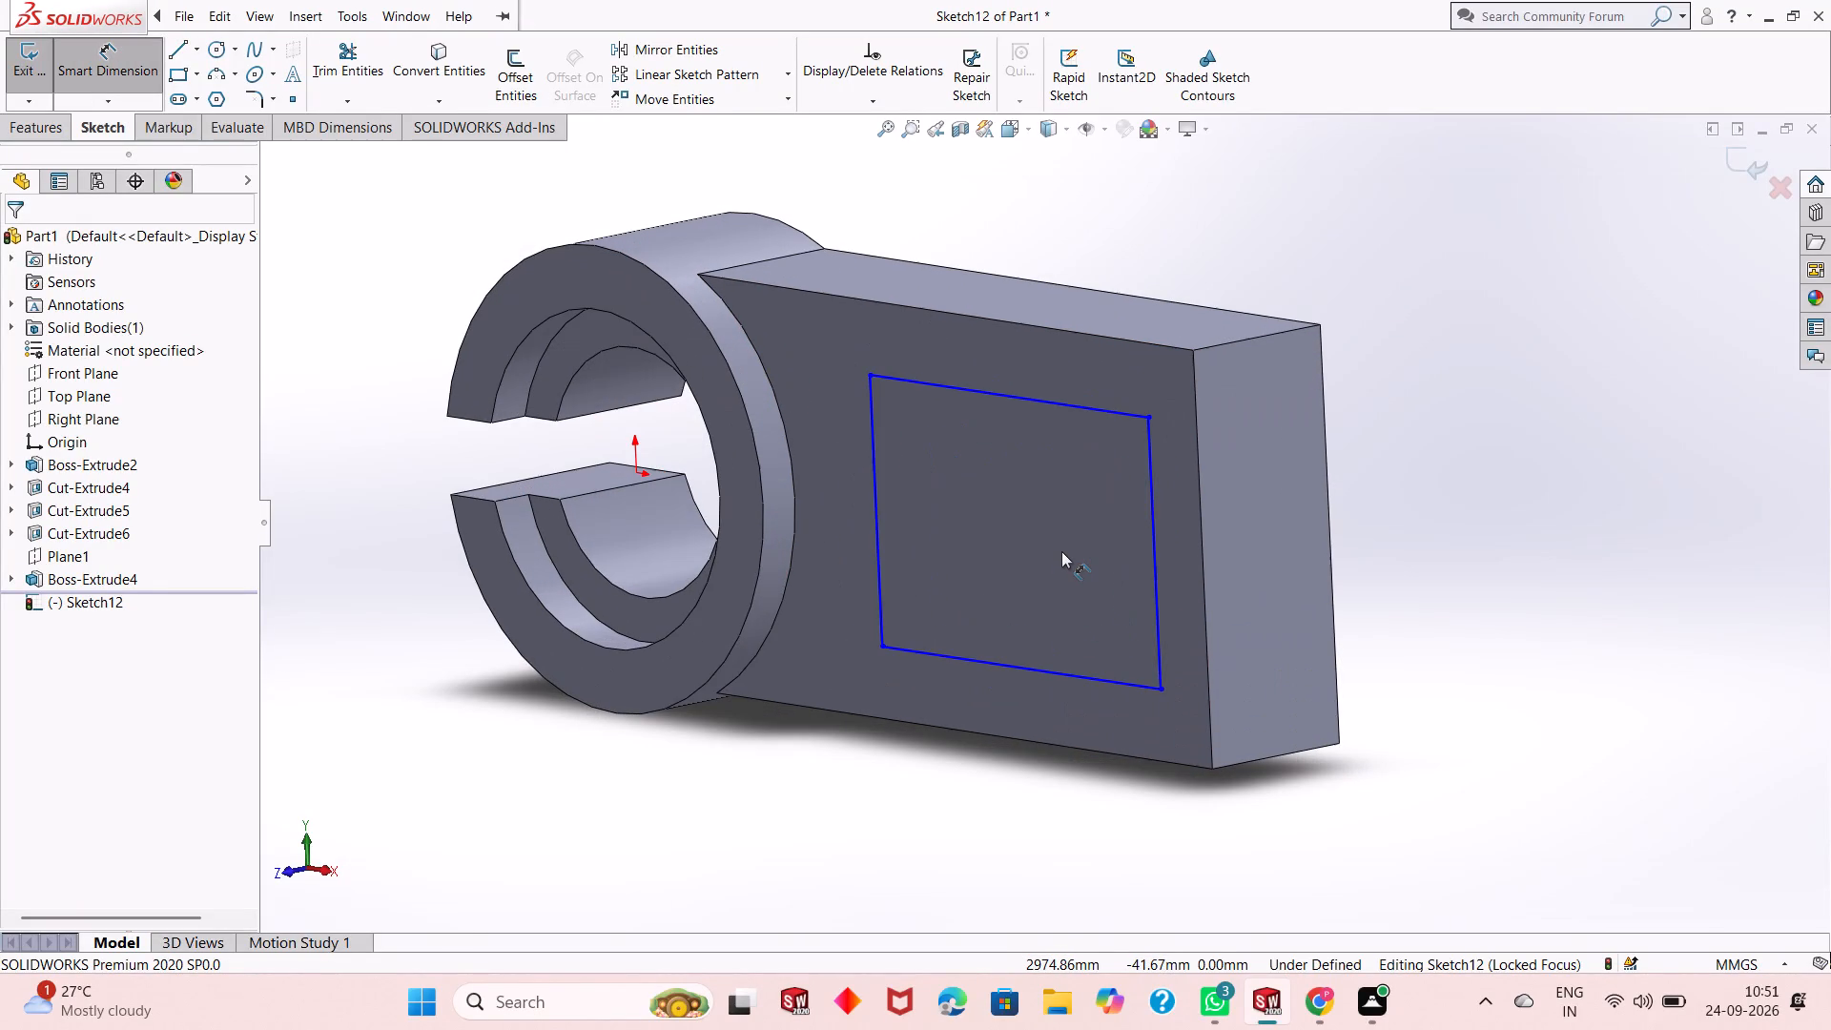
key(ctrl+8)
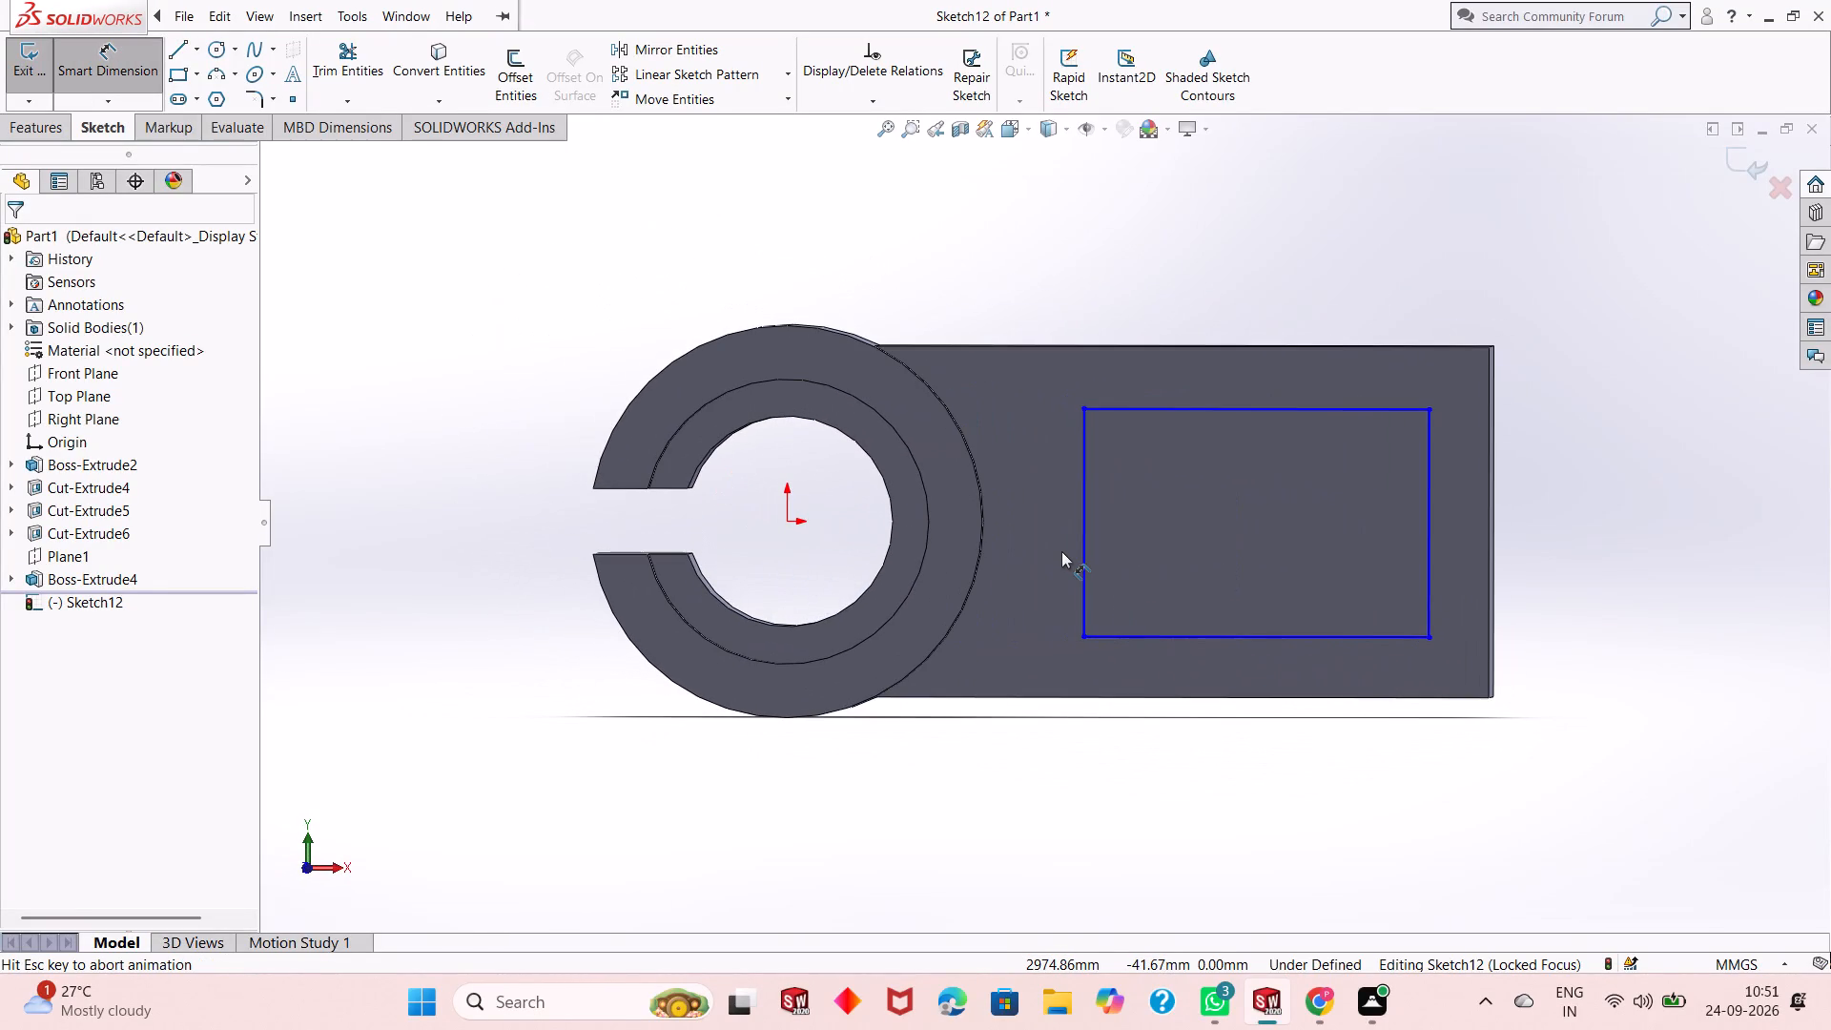
scroll(1294, 593, up, 2)
scroll(1367, 622, down, 1)
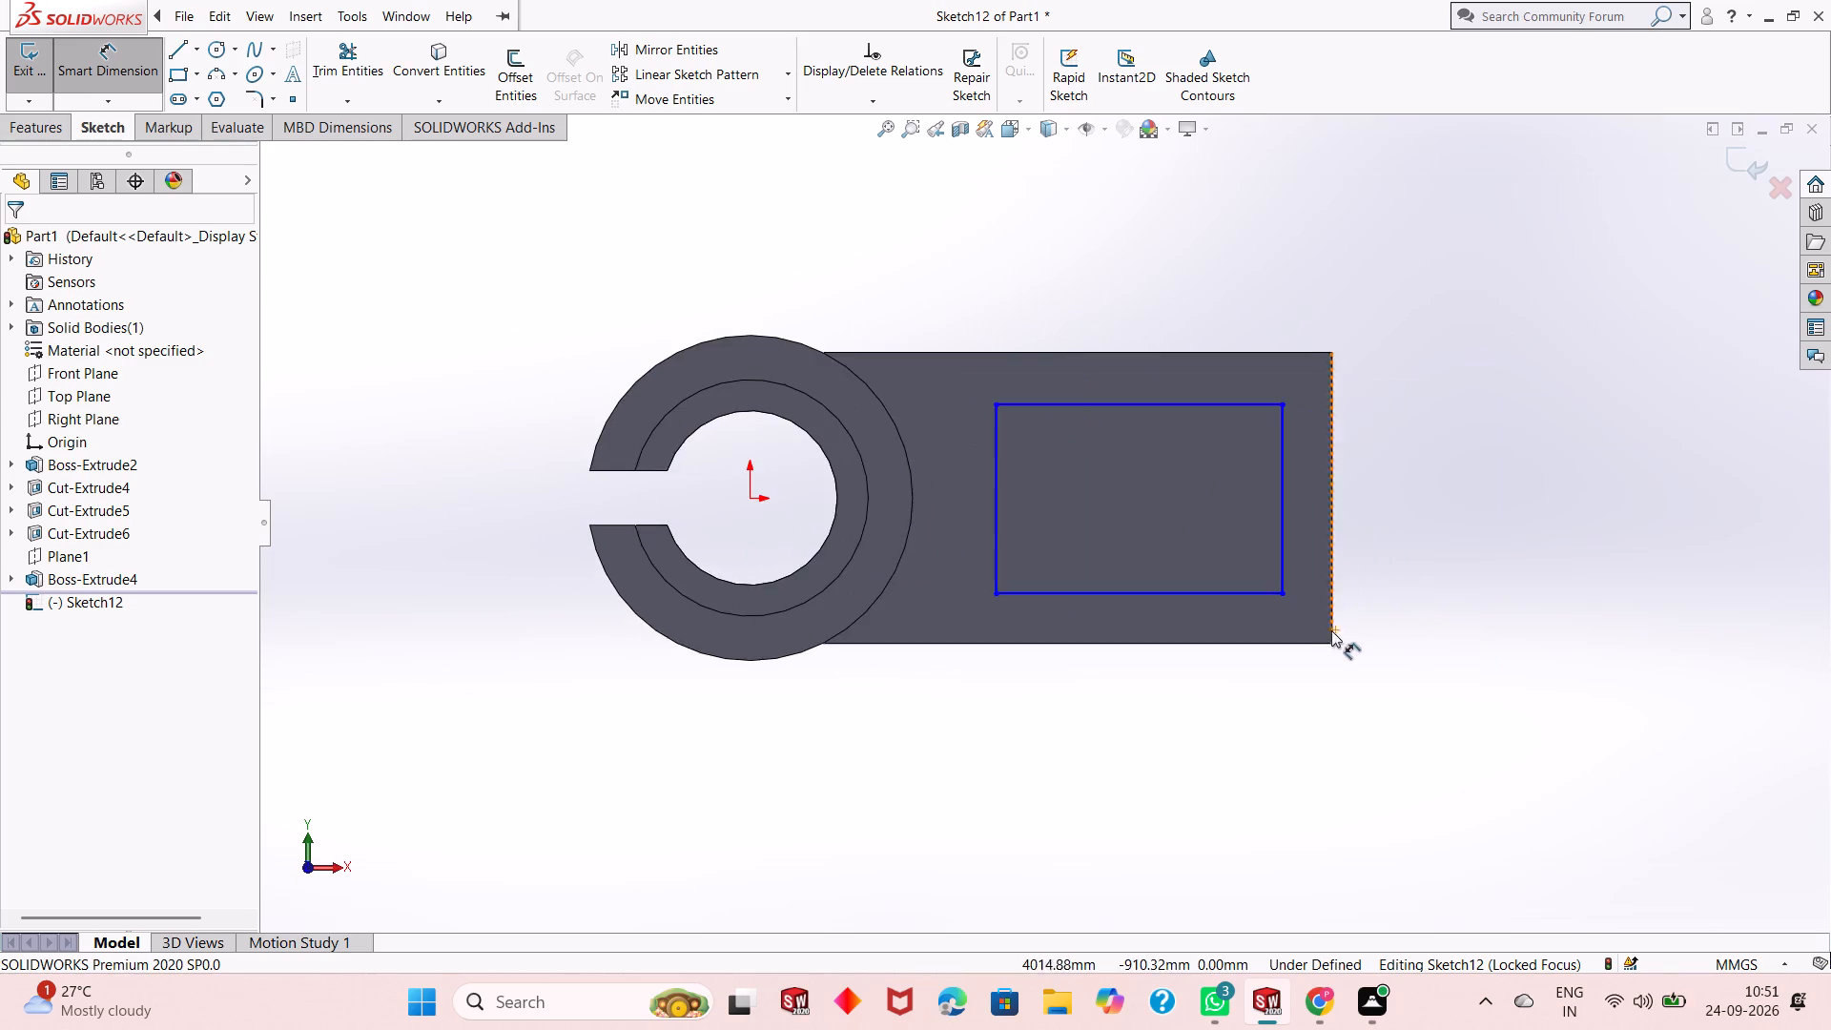
scroll(1315, 628, down, 1)
scroll(1214, 545, up, 1)
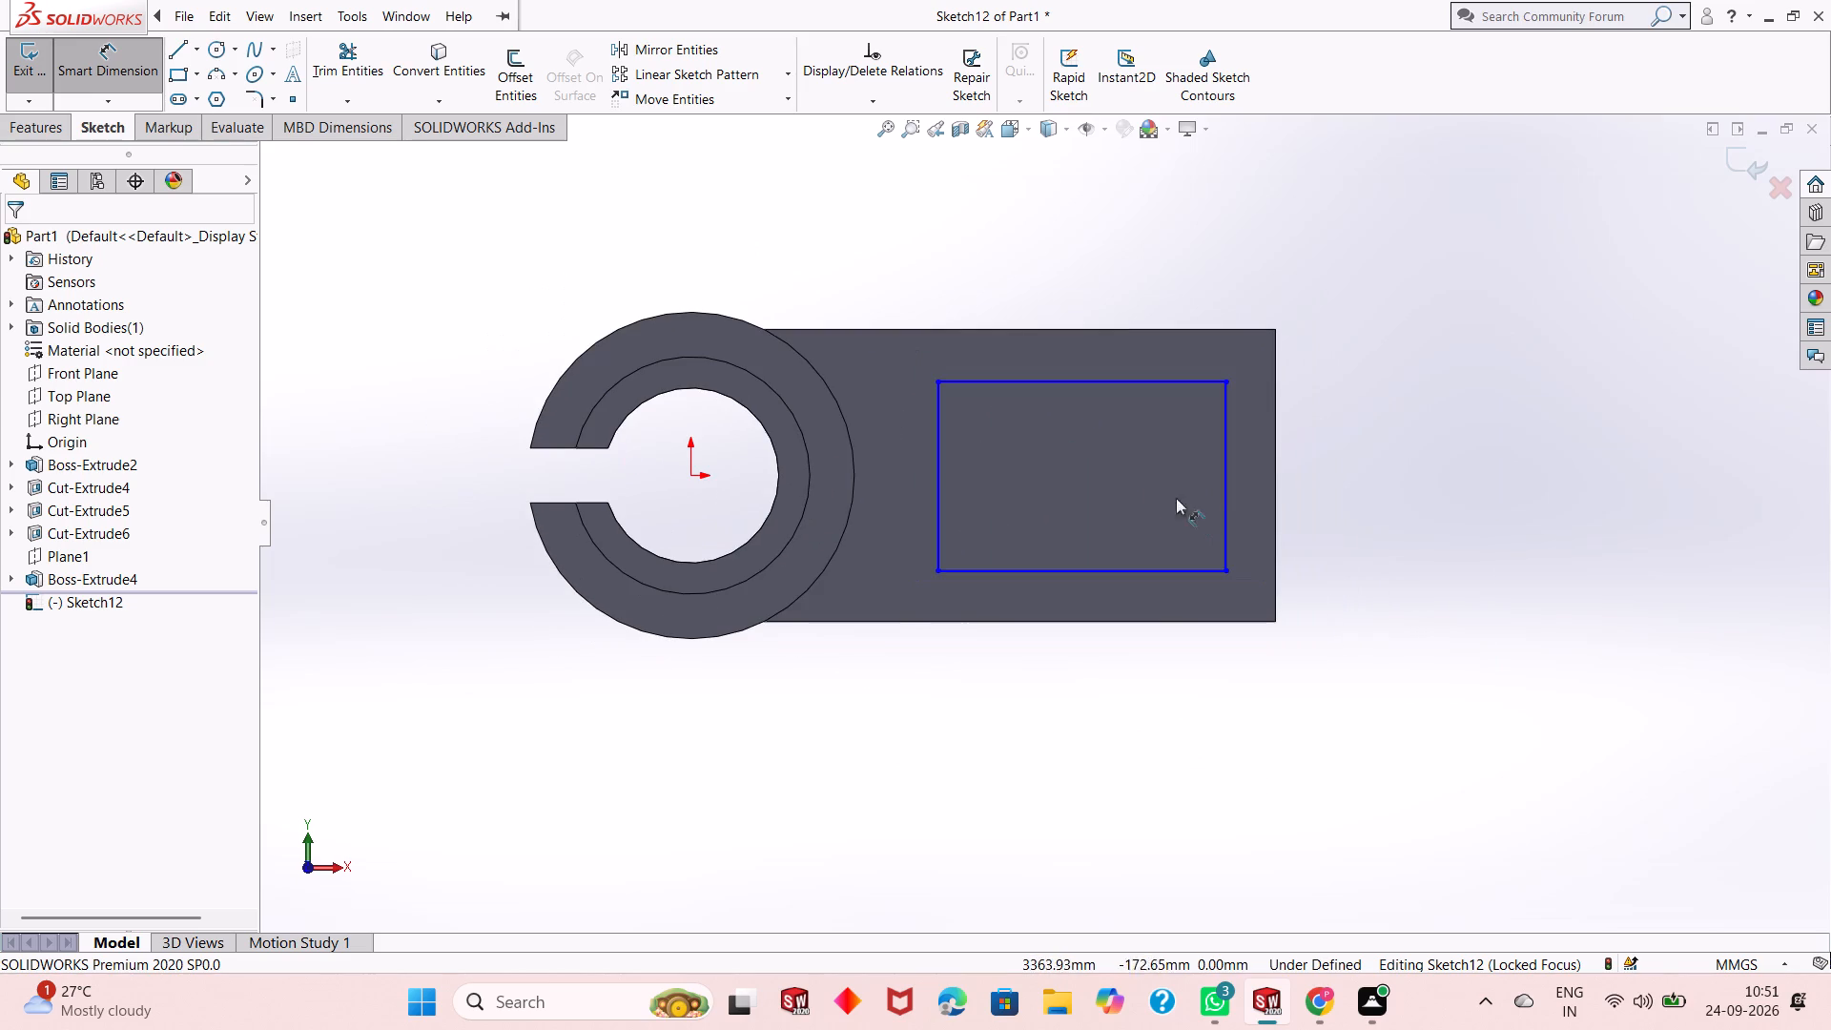
scroll(1142, 498, down, 2)
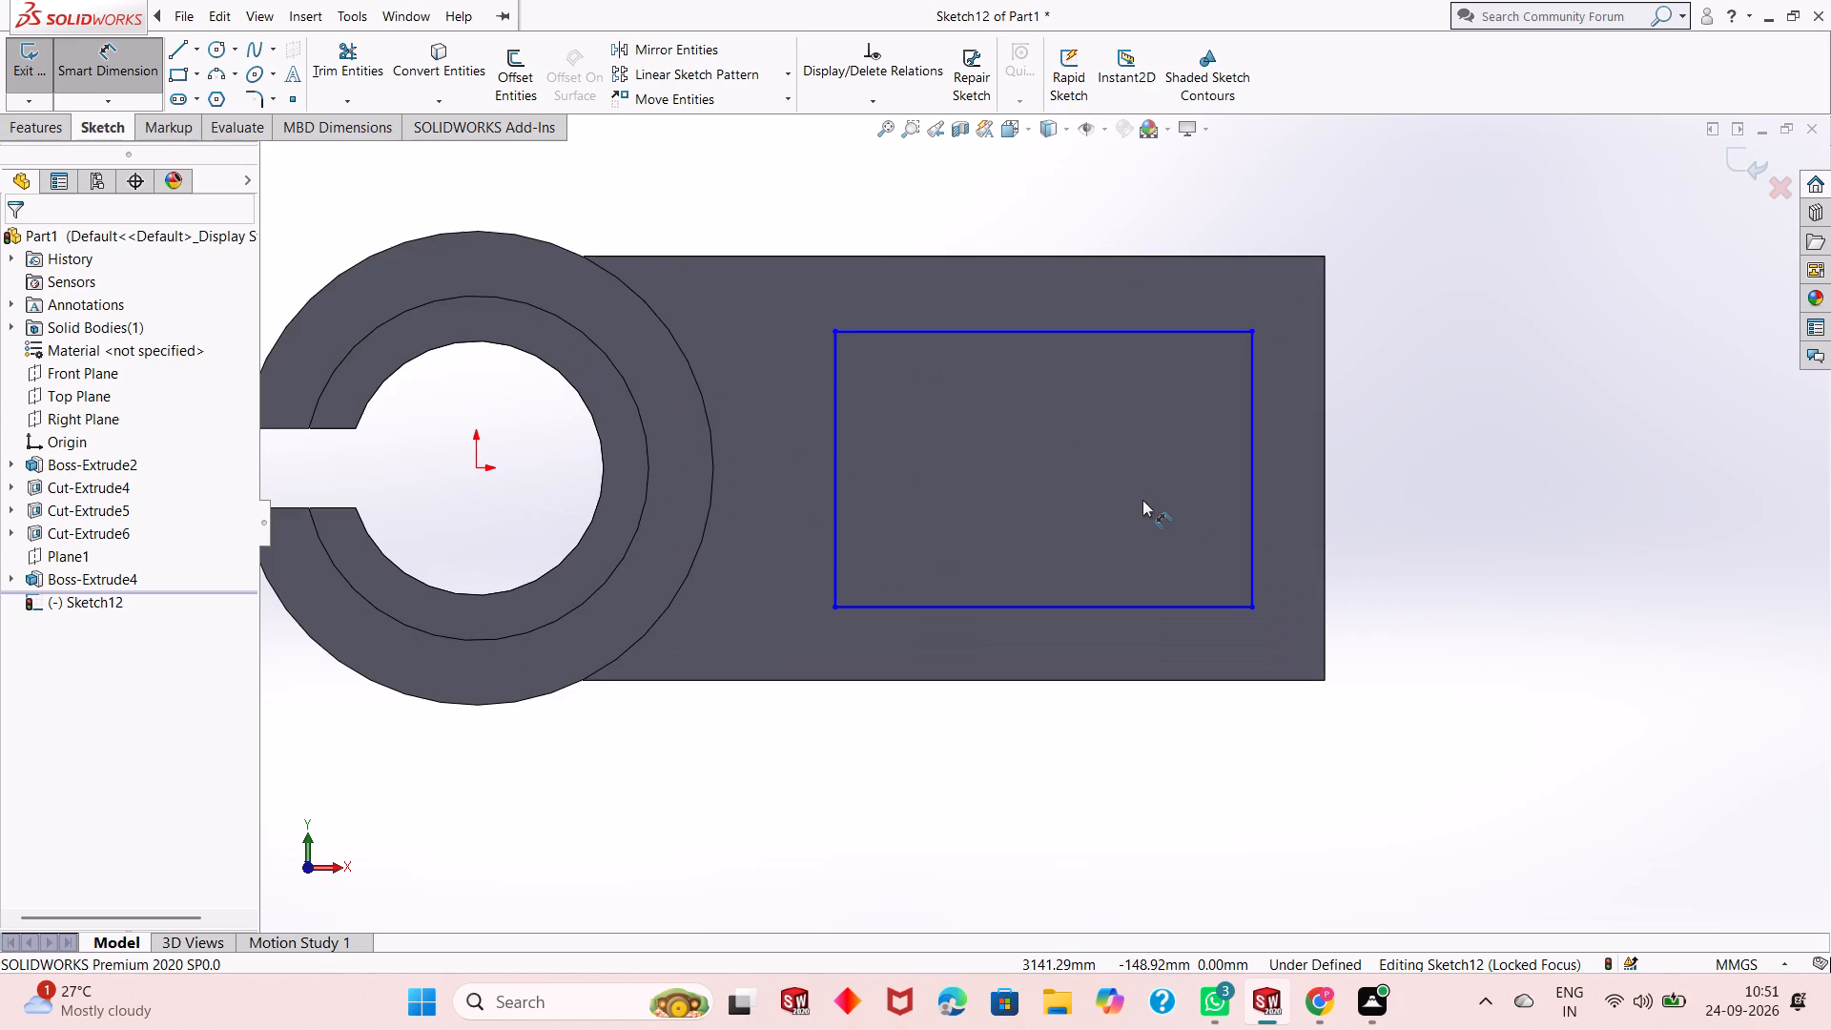
click(1141, 329)
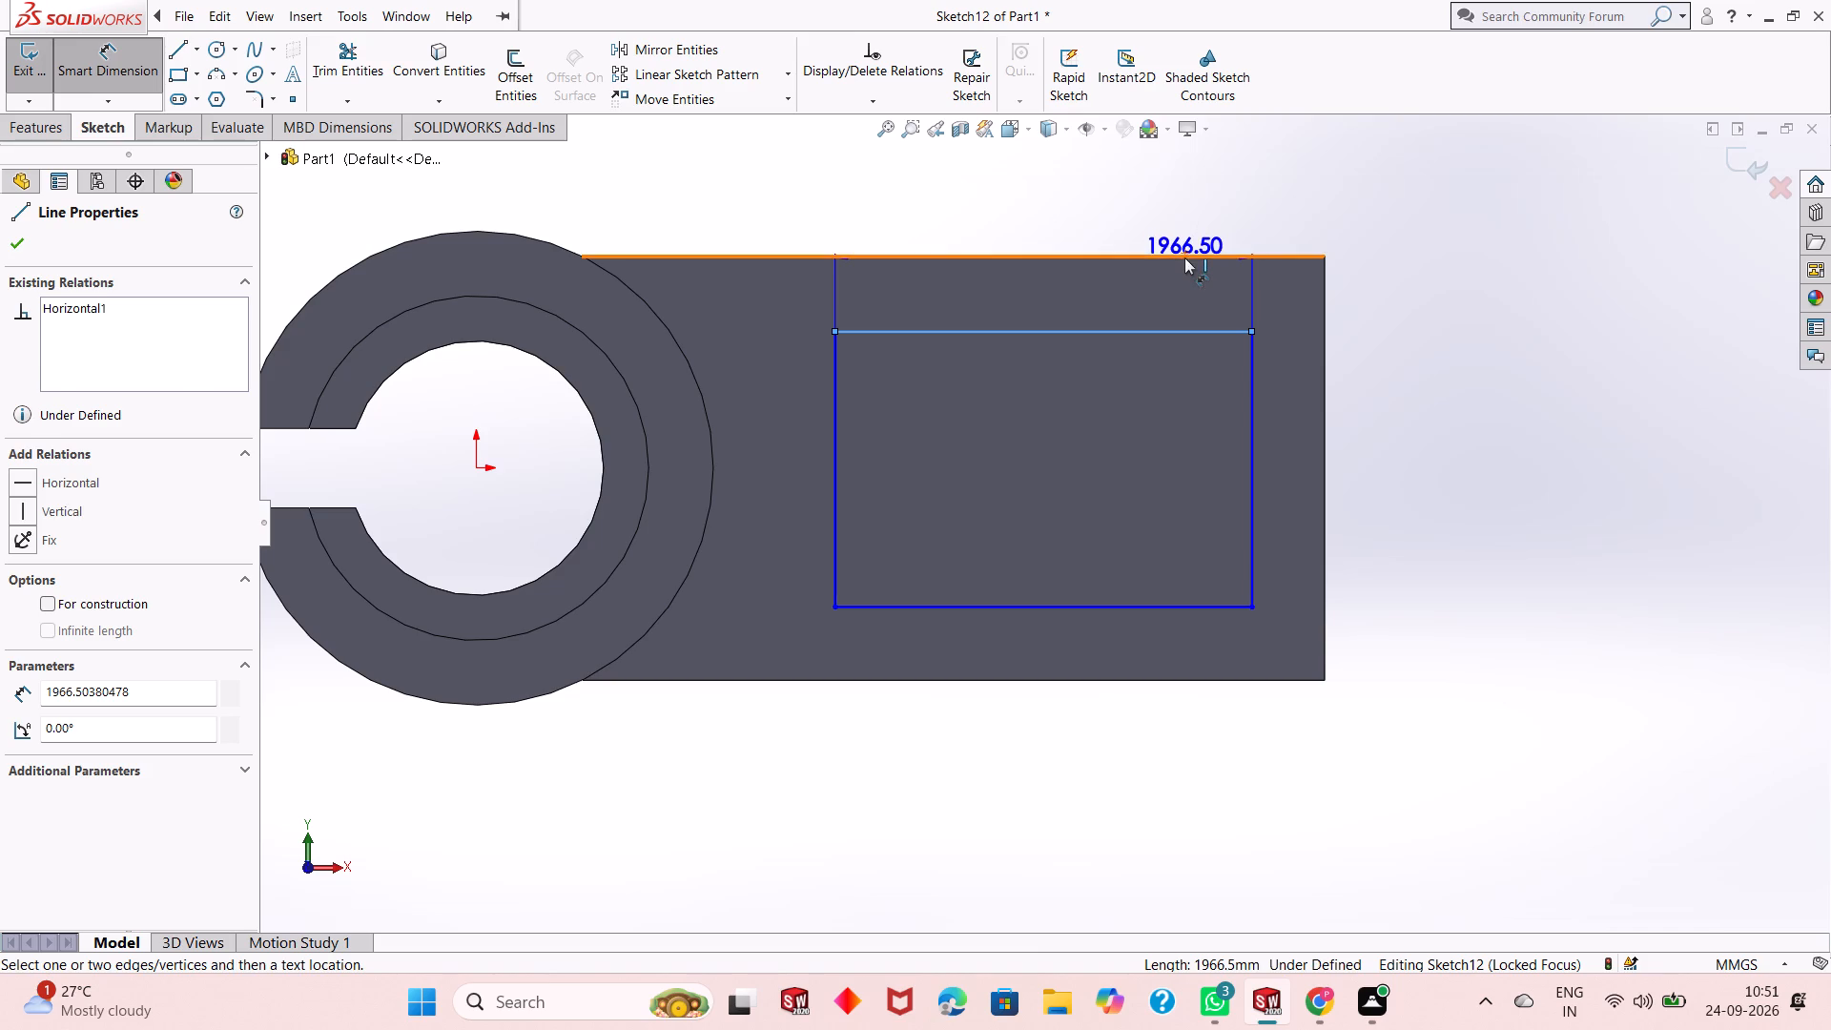
click(1184, 257)
click(1568, 261)
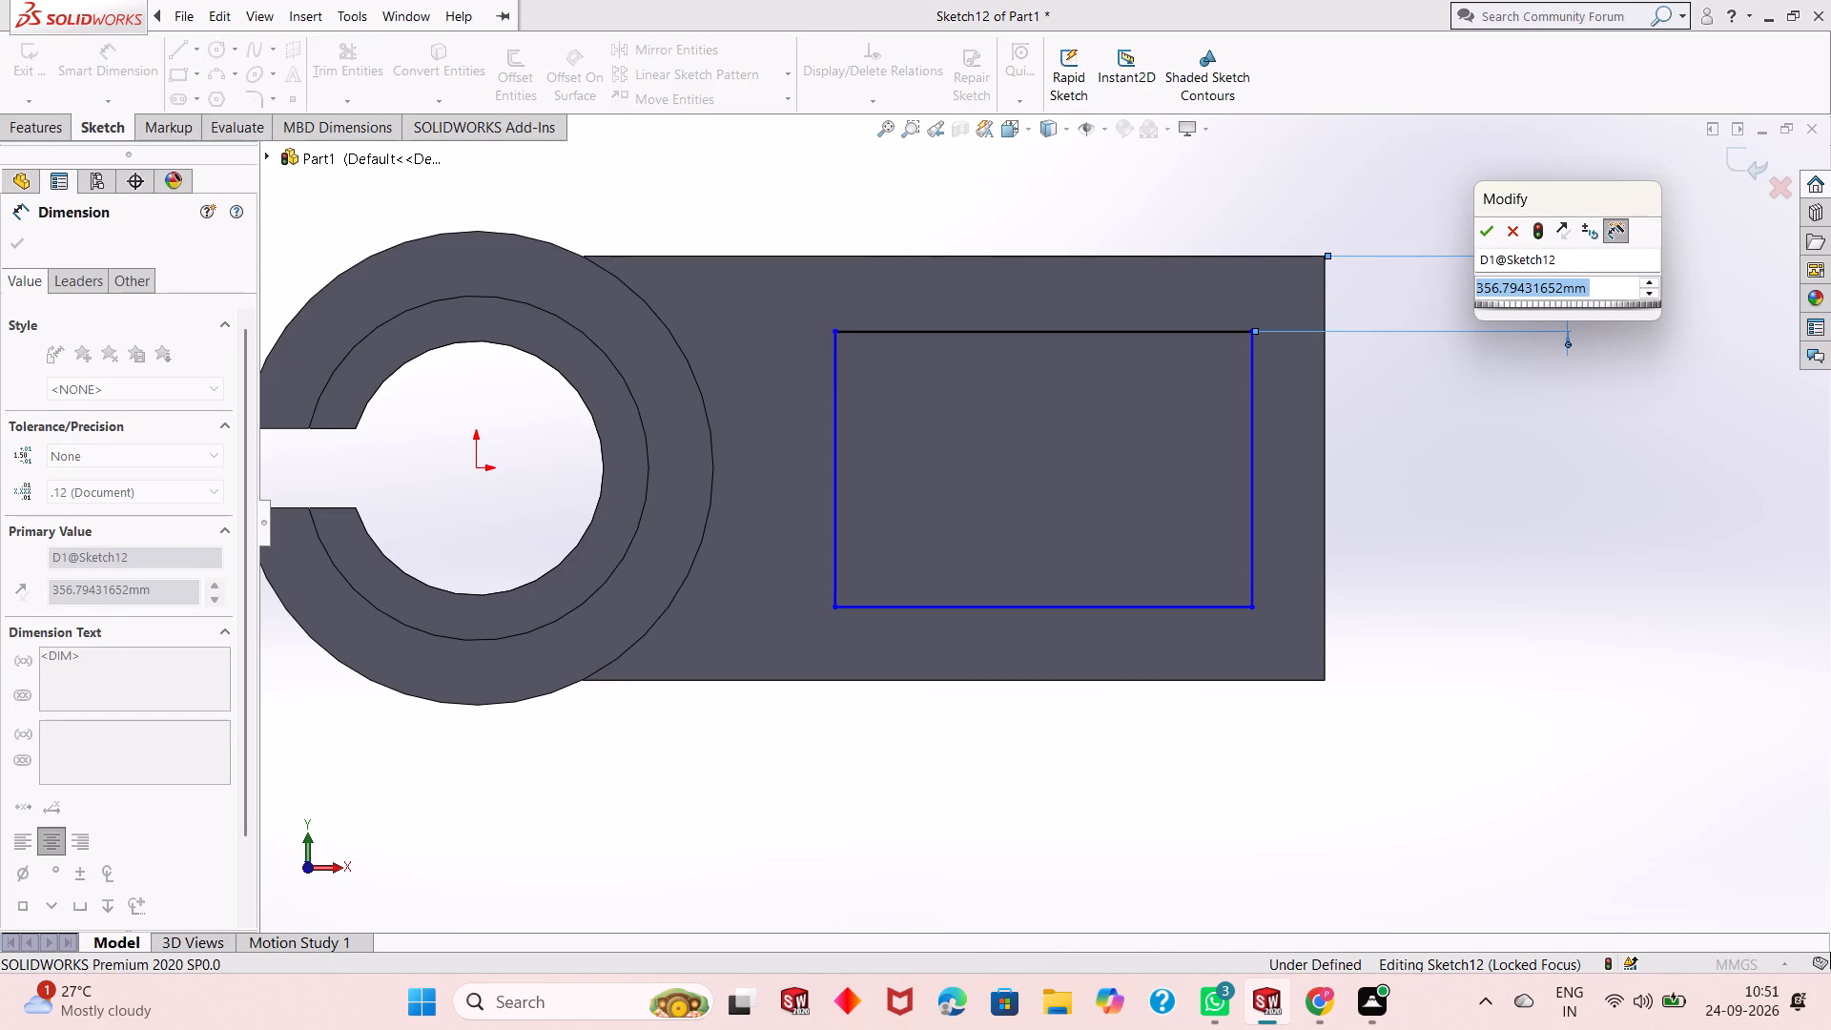
text(250)
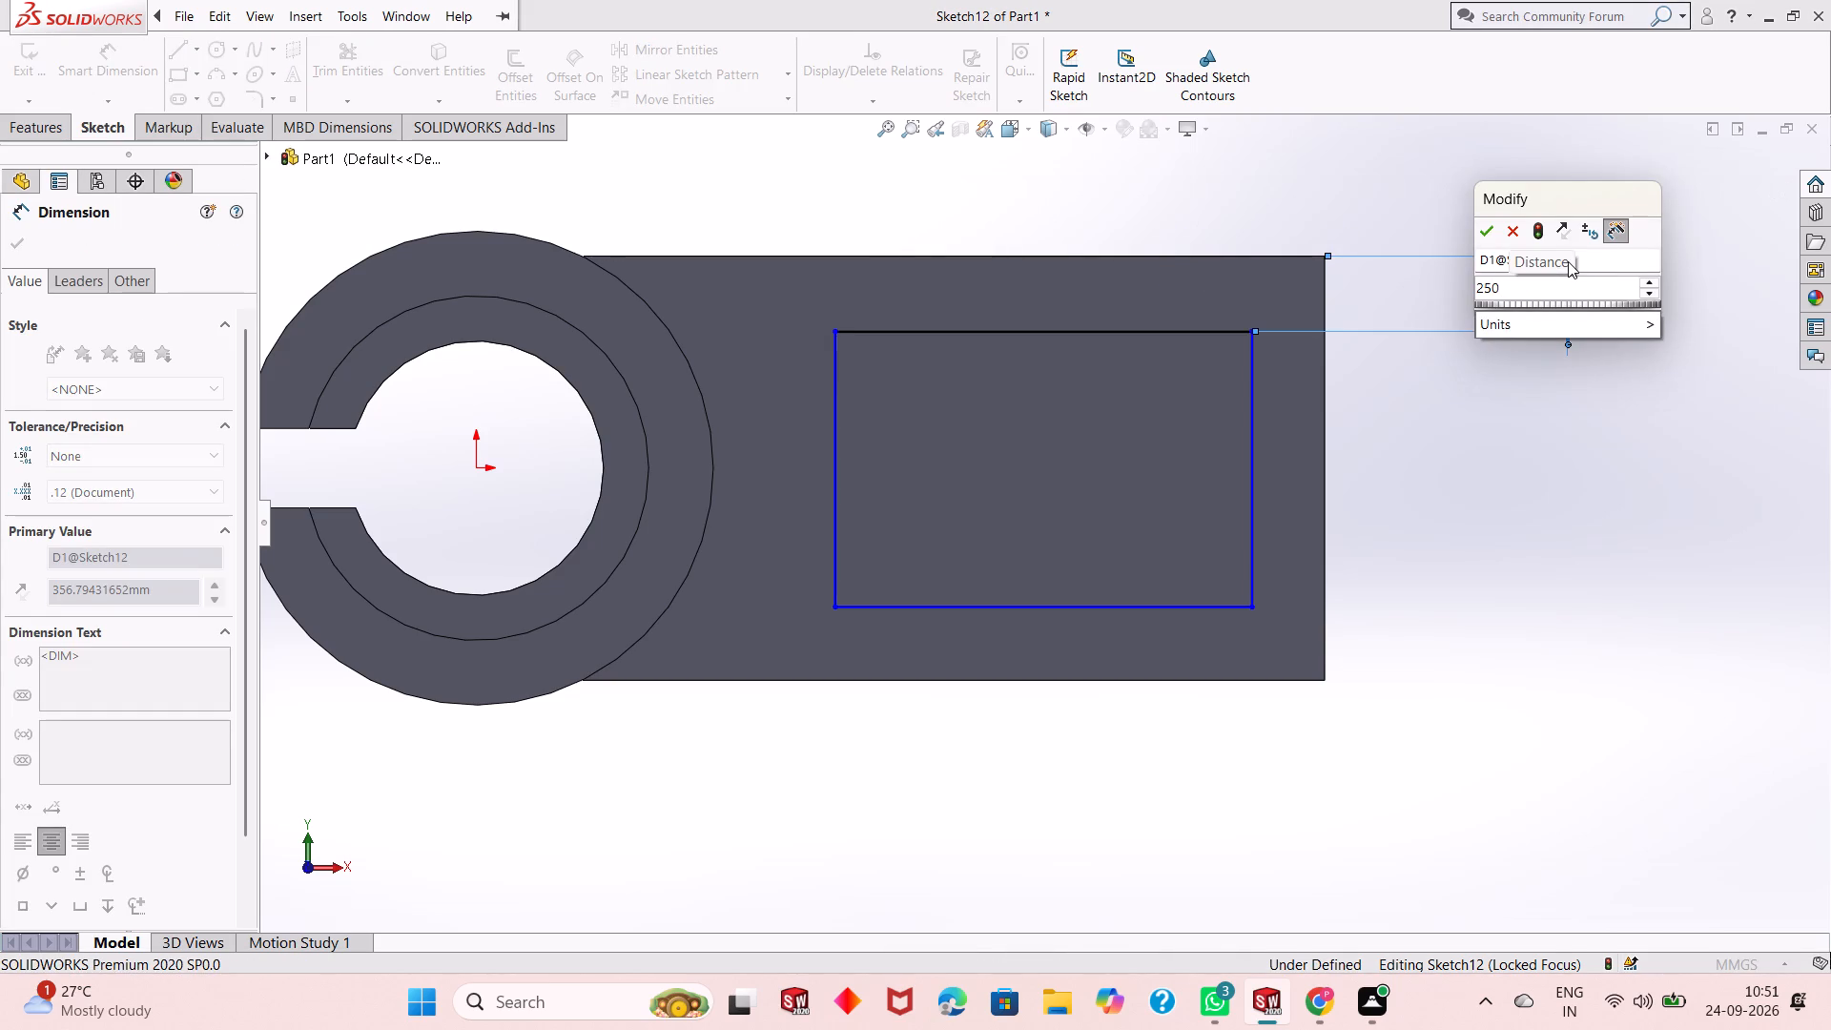
key(Return)
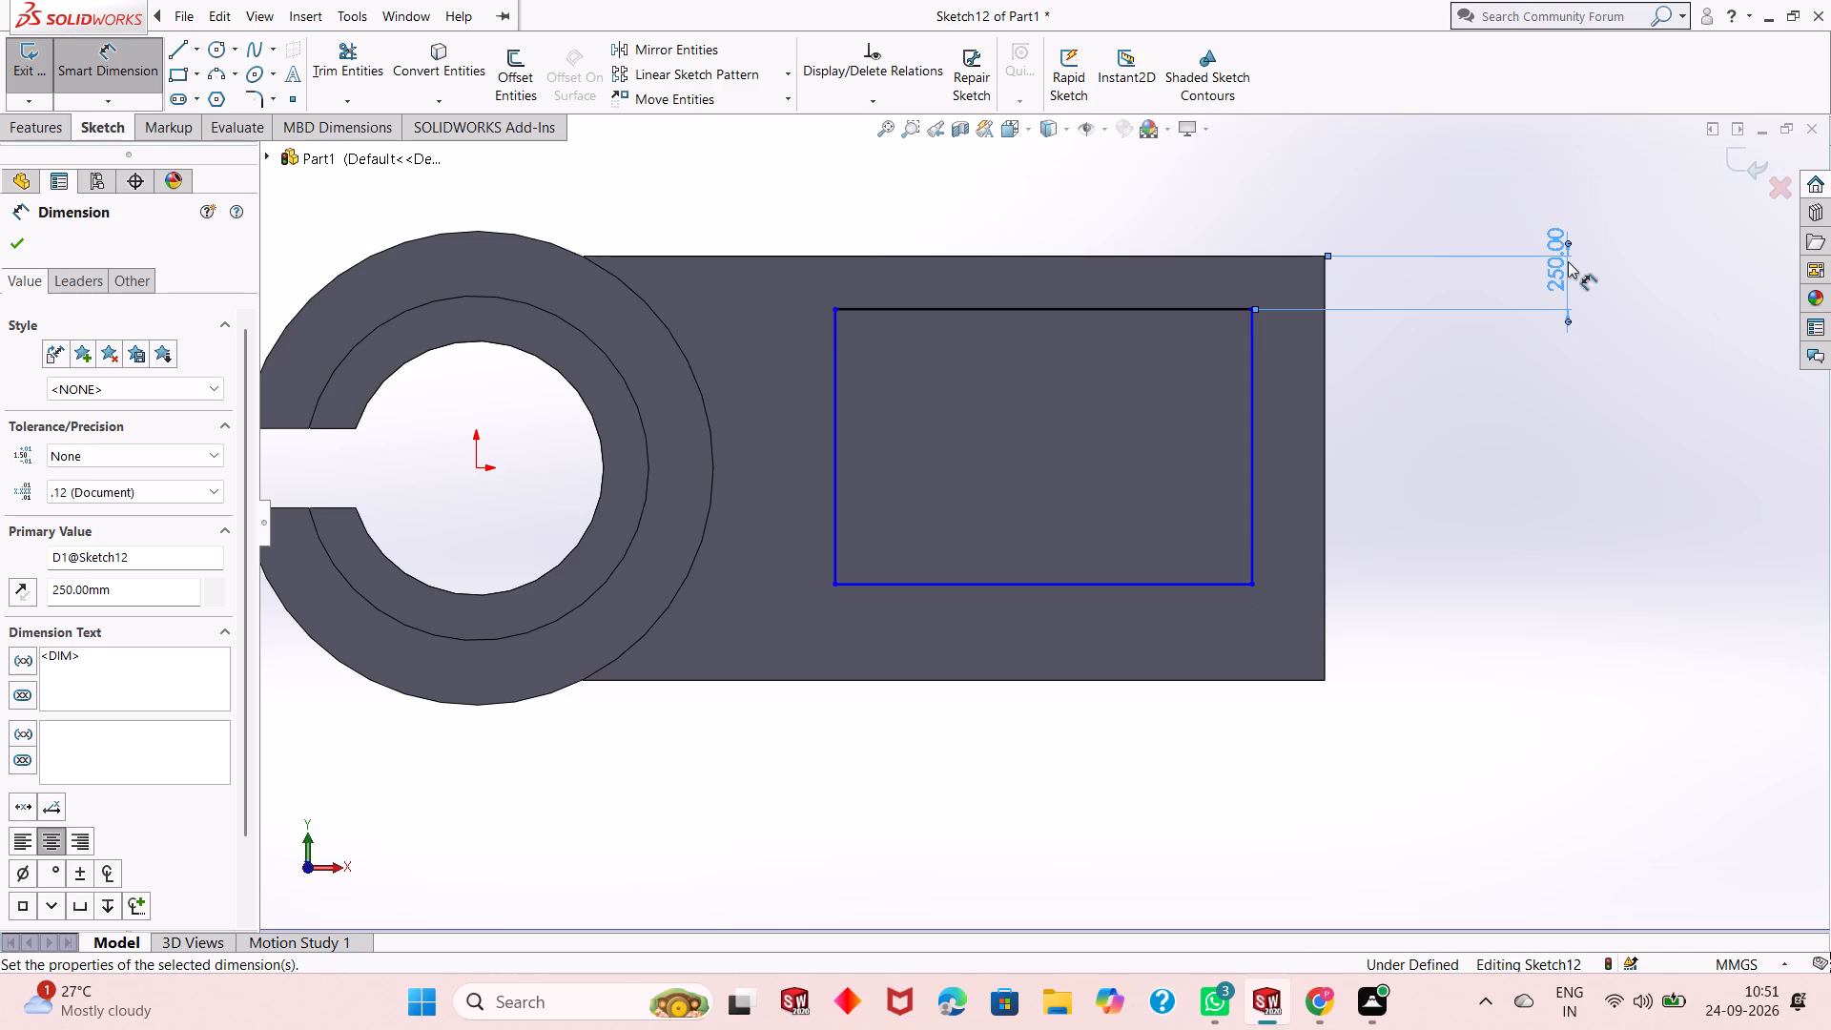
Dimension the rectangle's lower line 250 mm from the lower edge of the arm.
click(1216, 584)
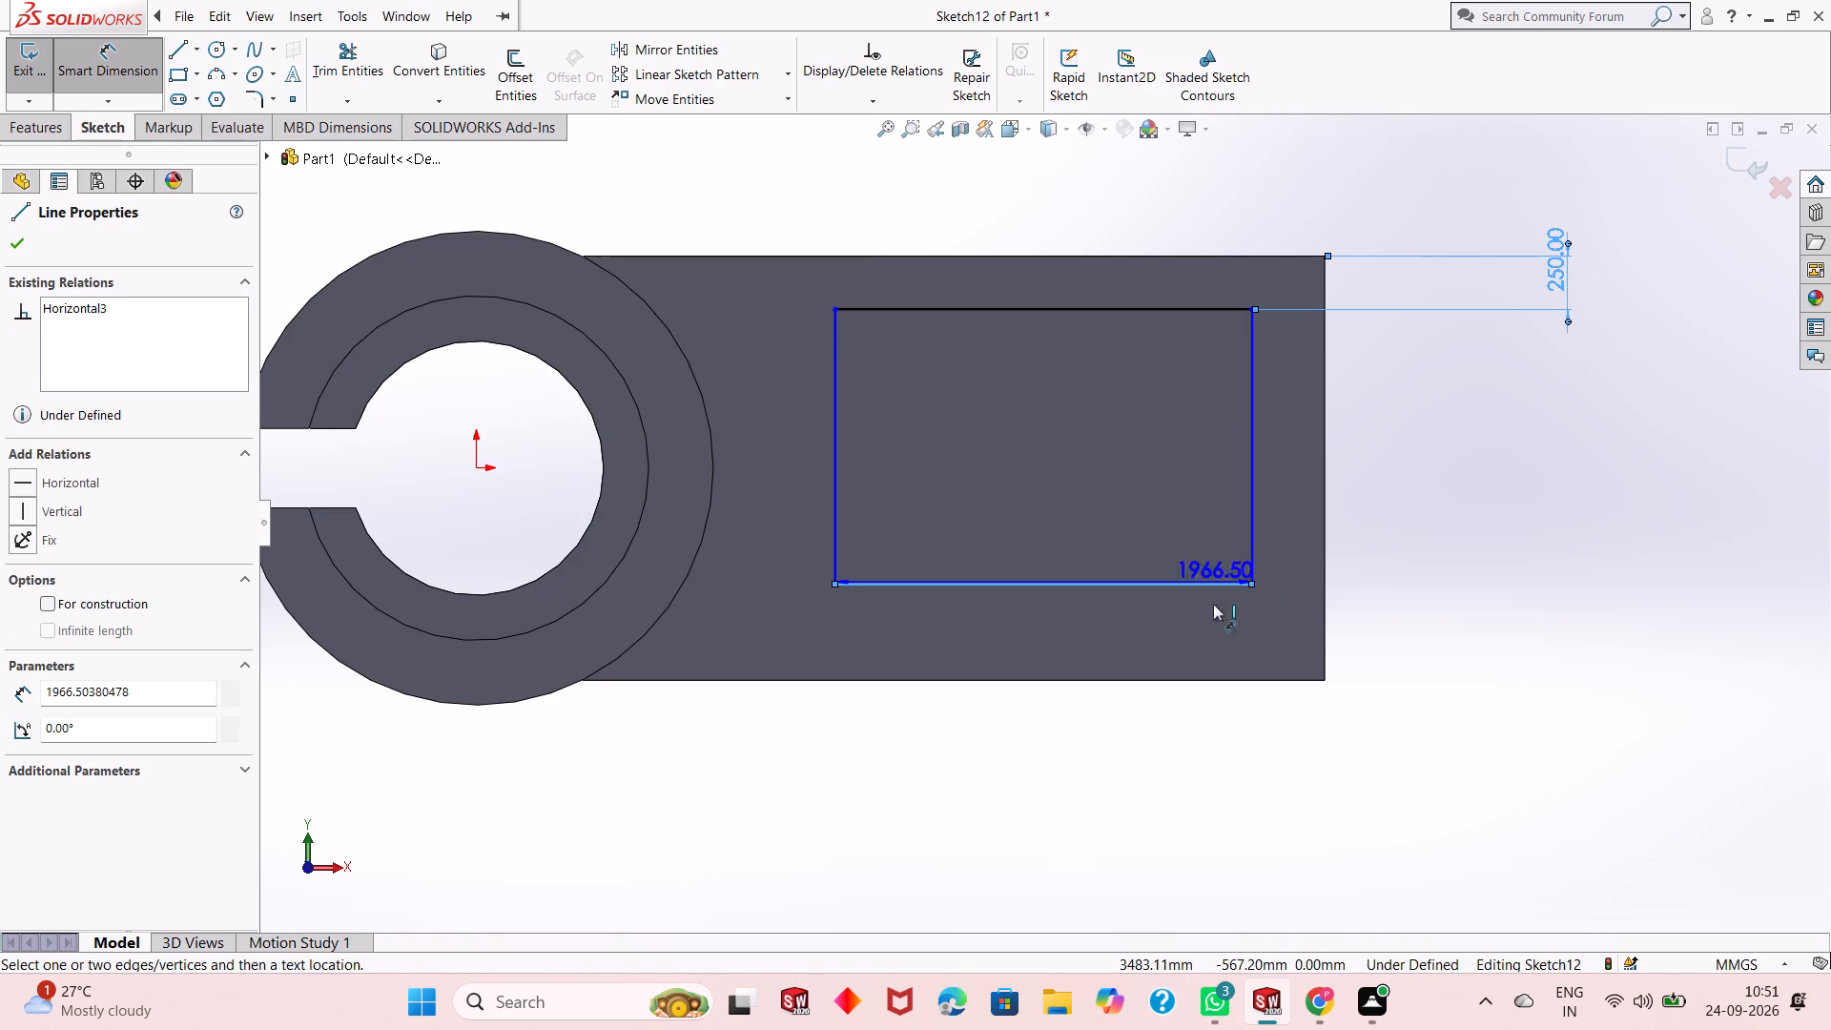
click(1201, 679)
click(1575, 641)
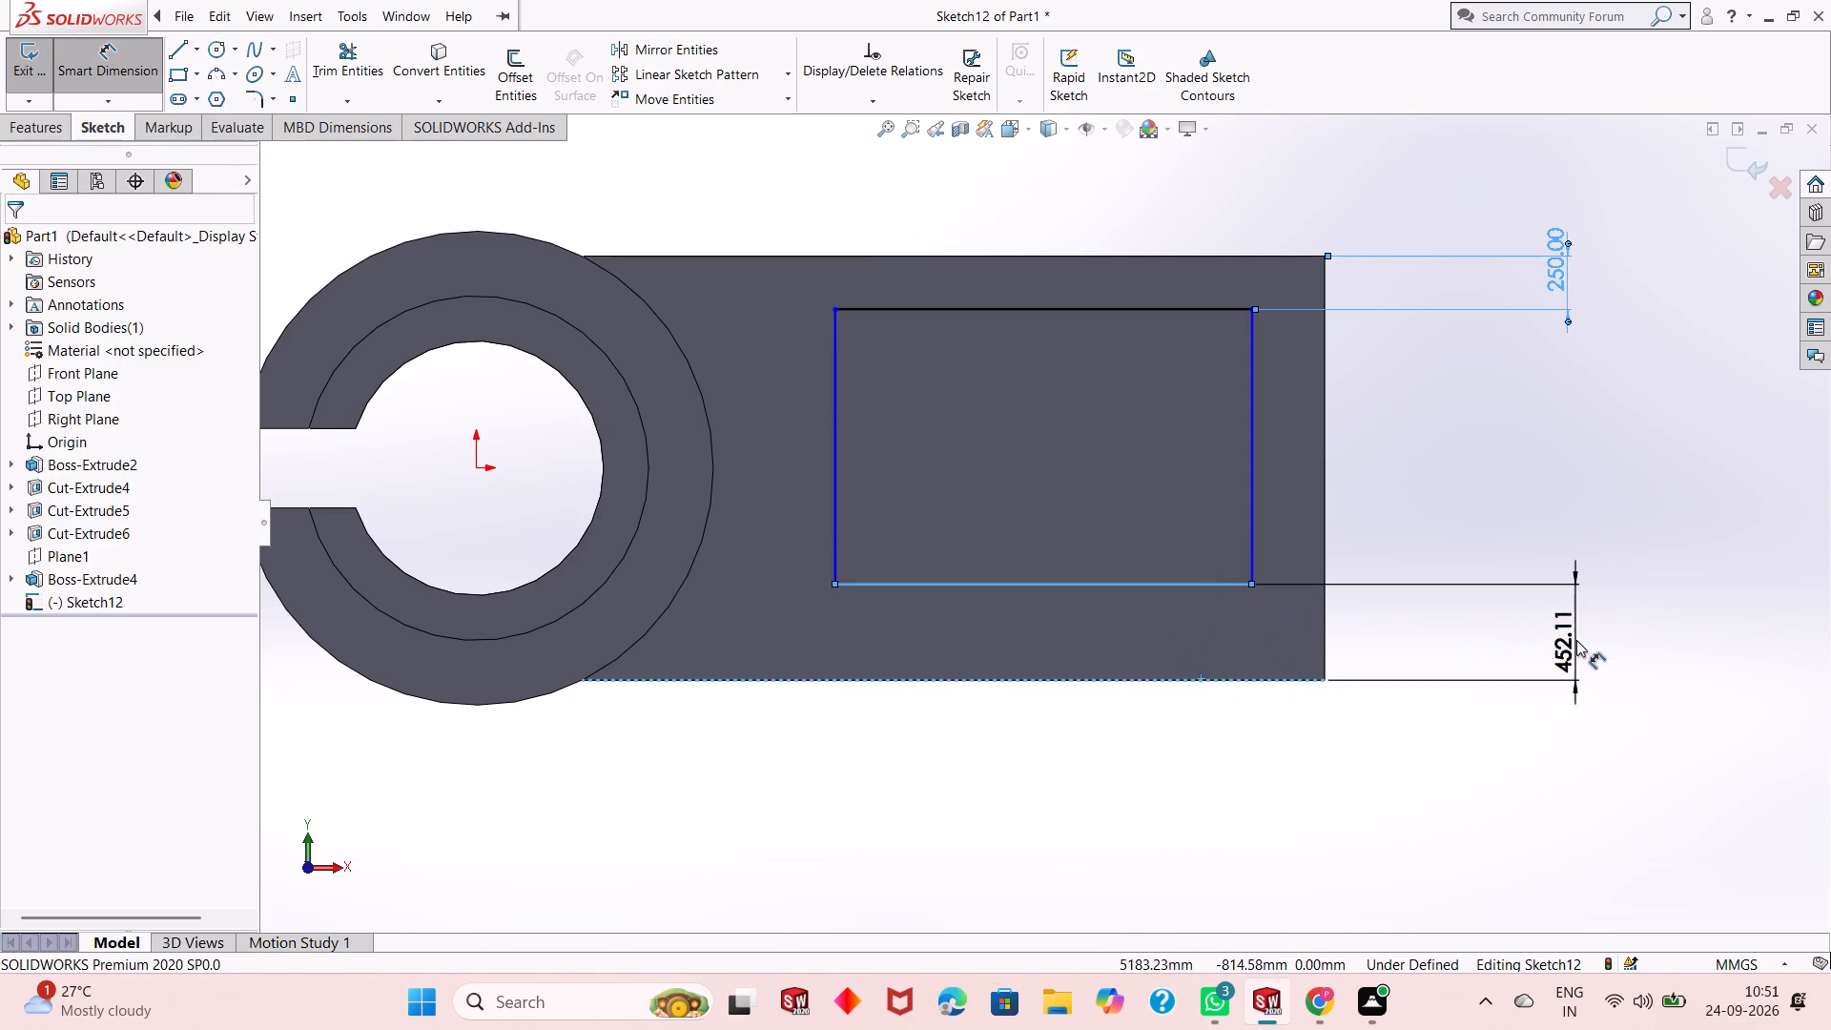
text(250)
key(Return)
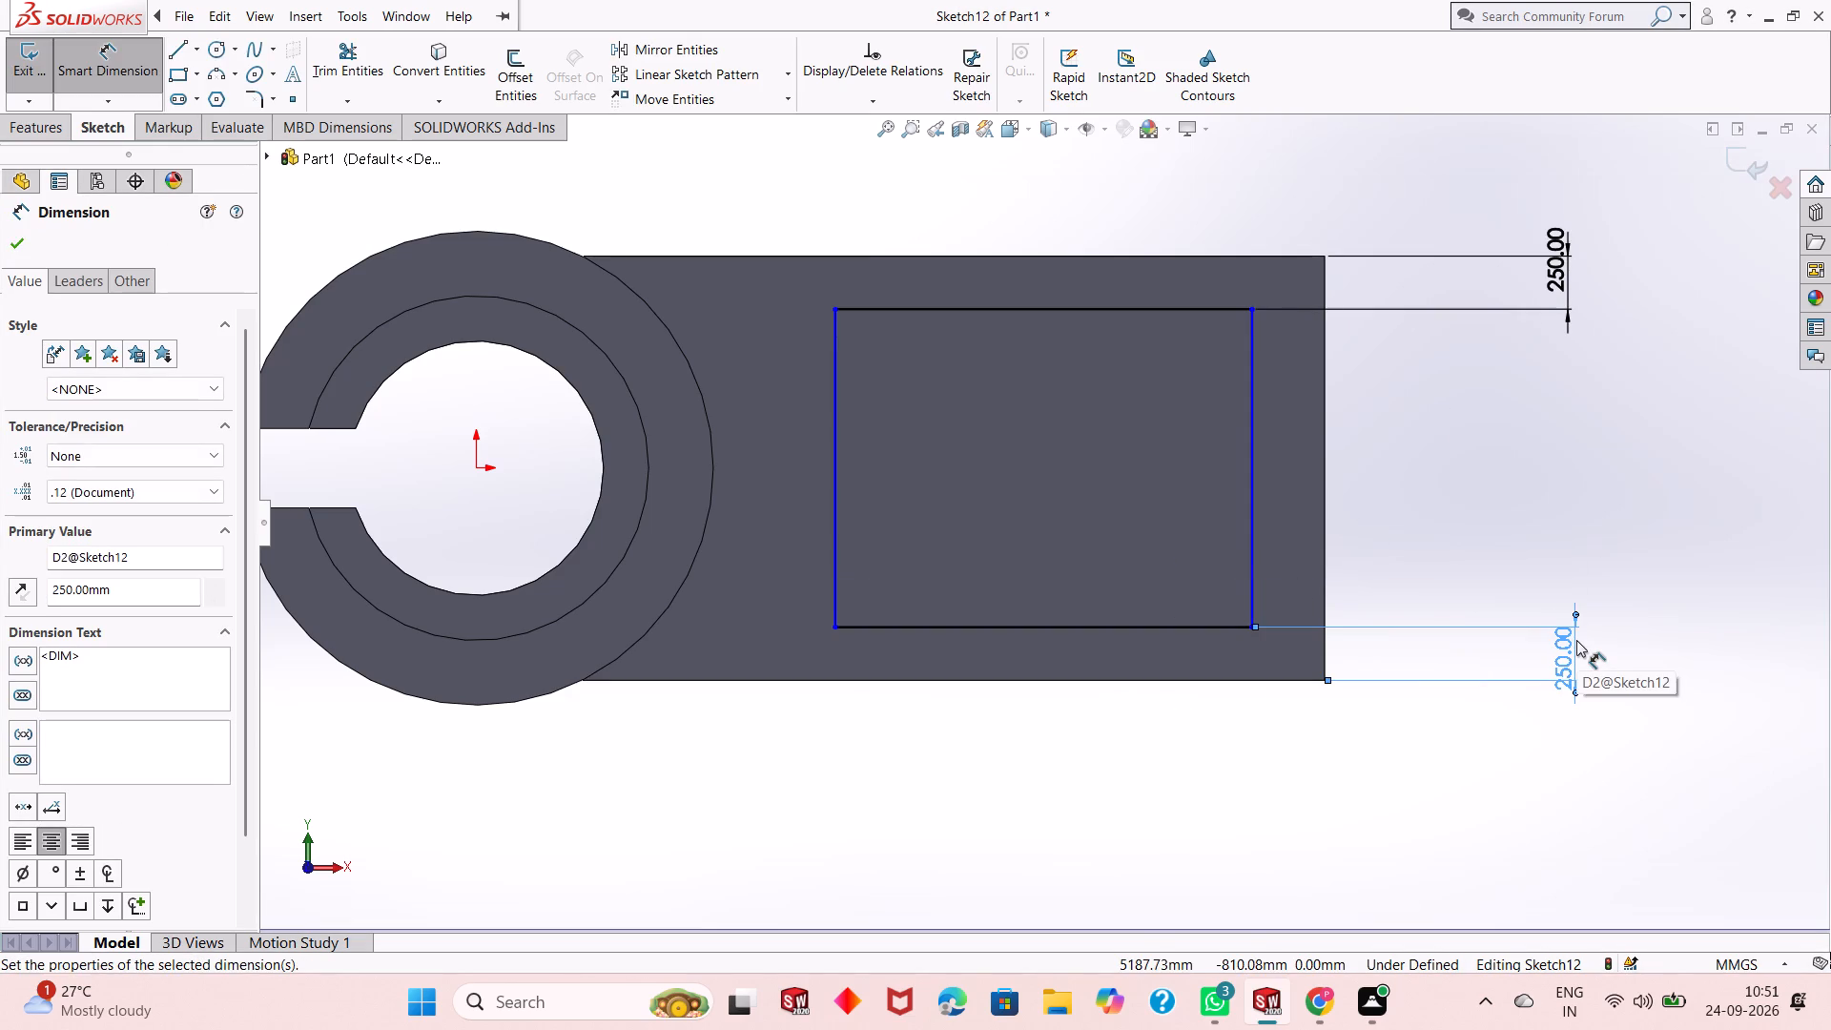
Dimension the rectangle's outer vertical line at 0 mm from the arm's far end edge.
click(1247, 503)
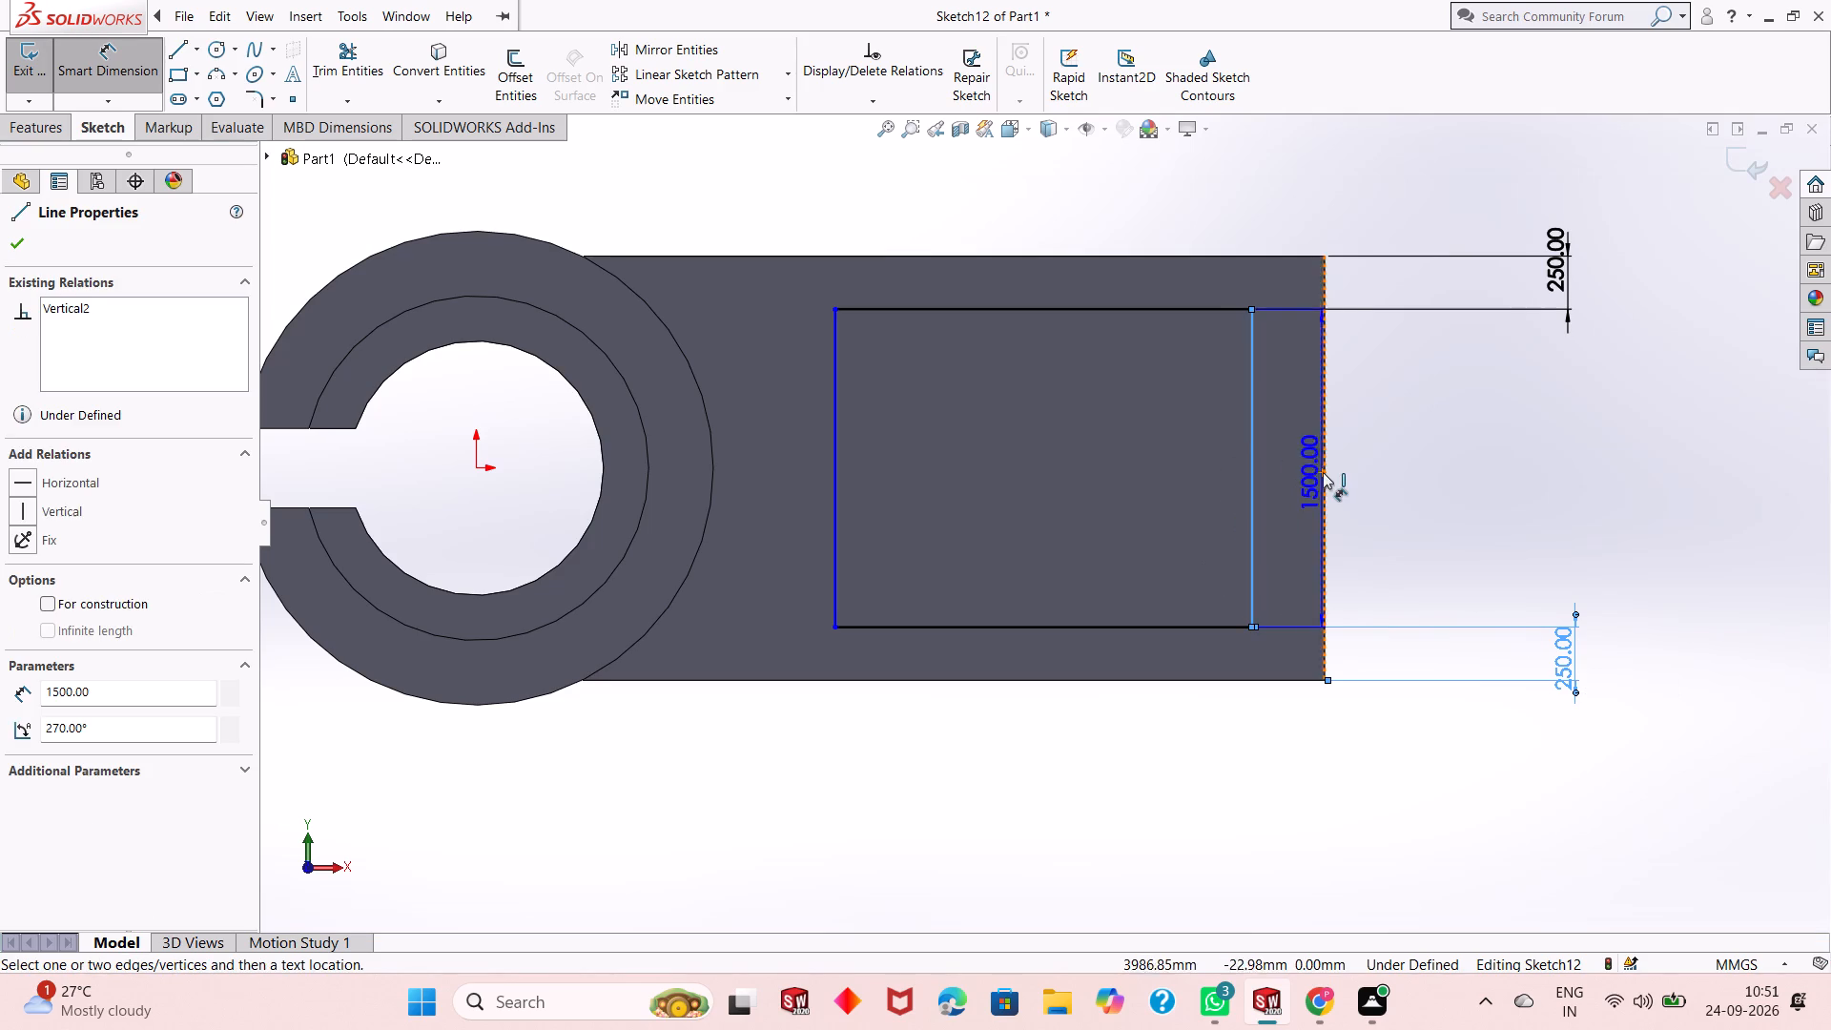
click(1327, 464)
click(1349, 824)
key(0)
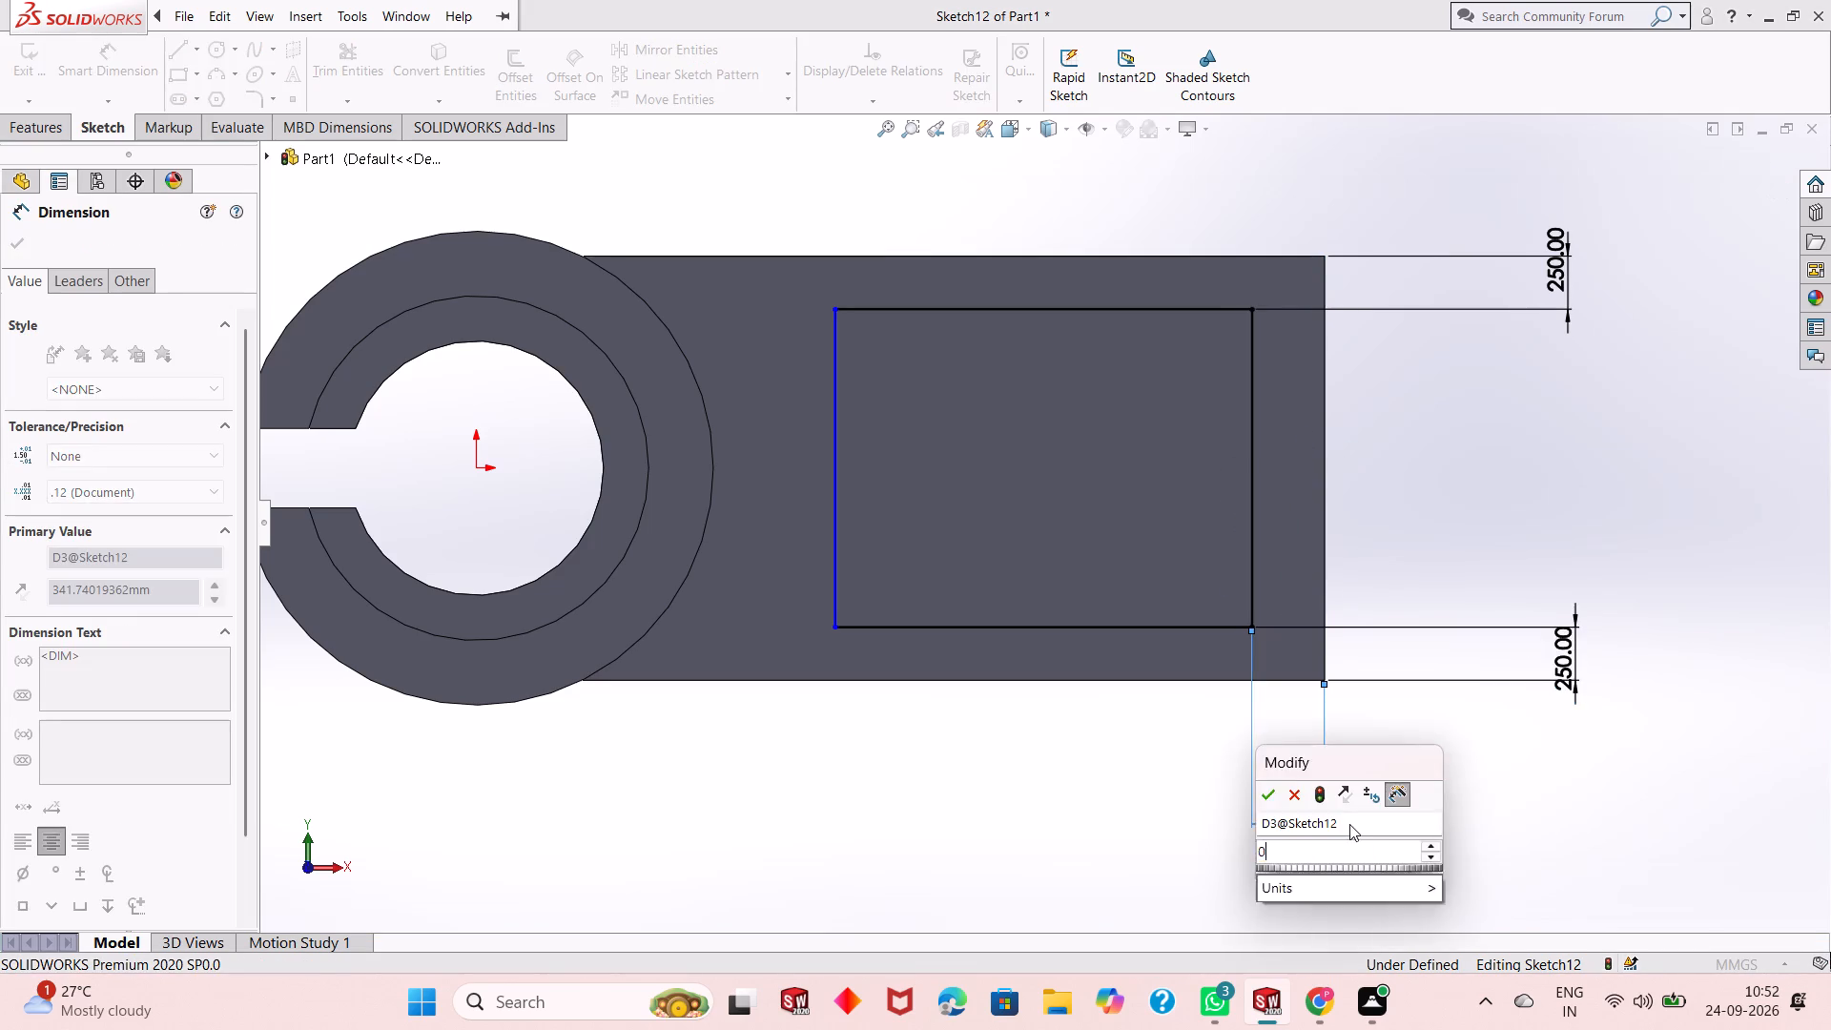
key(Return)
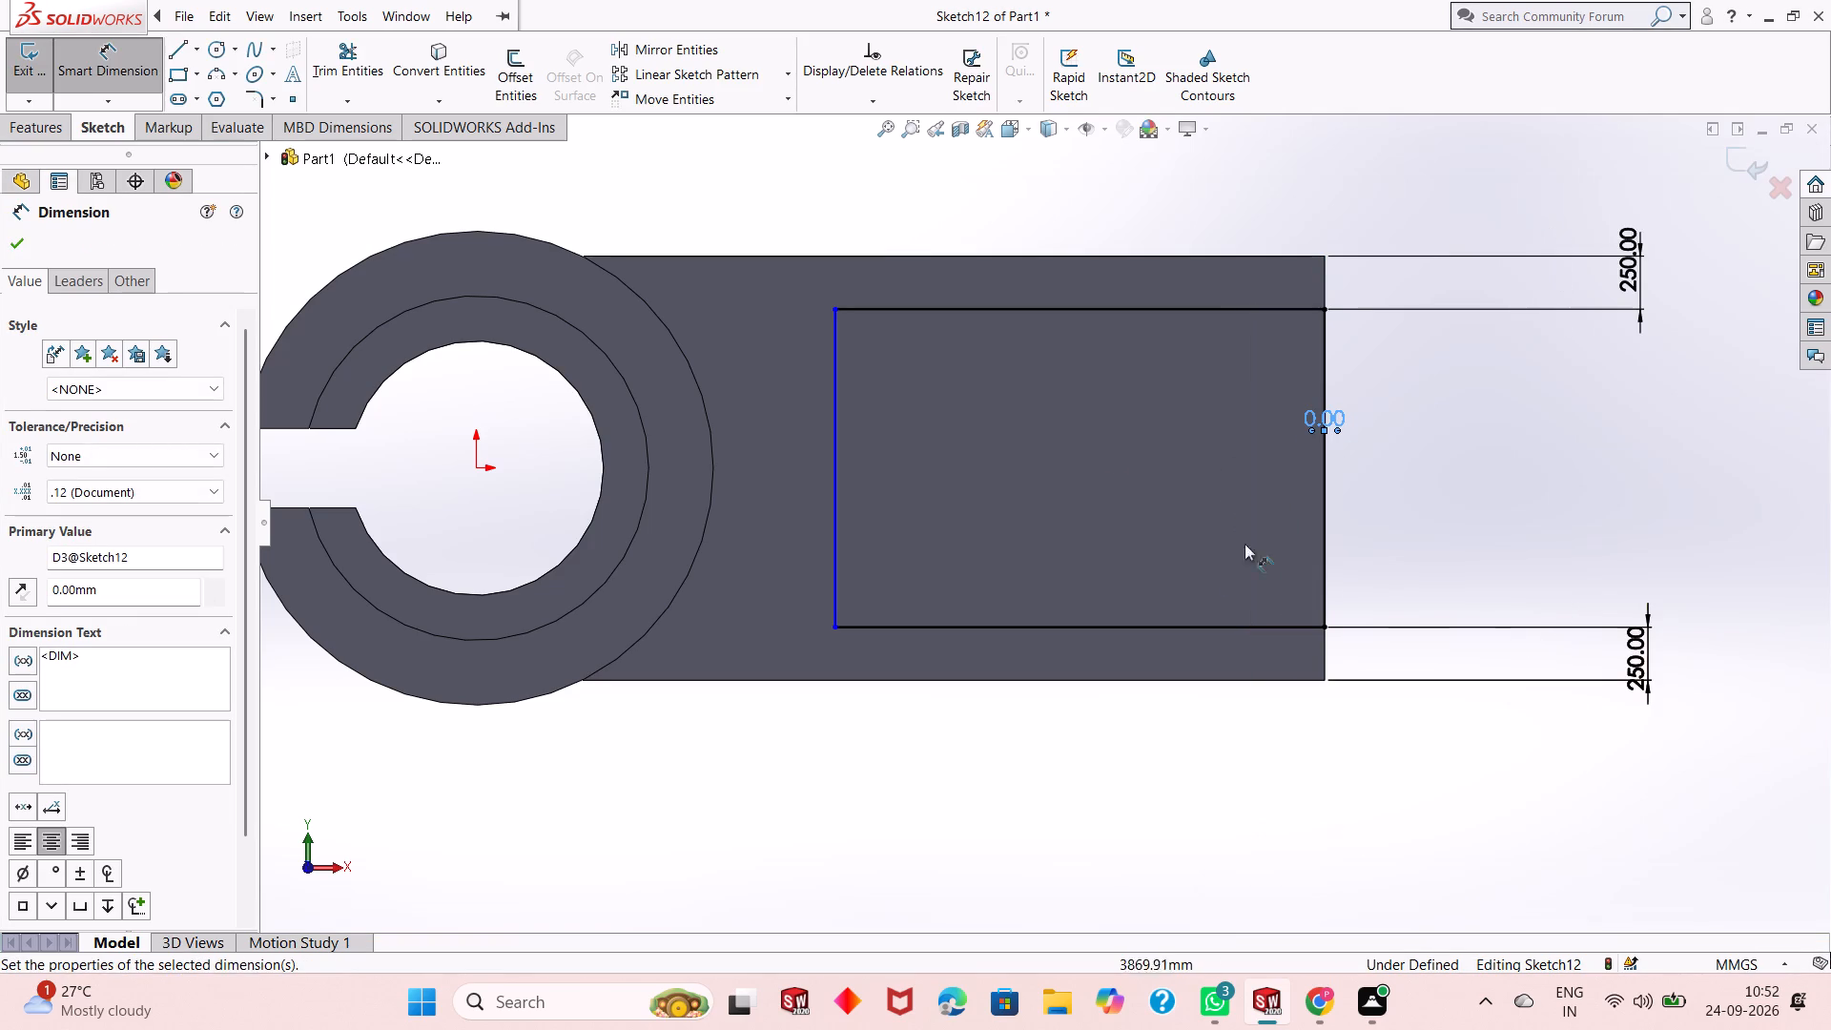
Dimension the rectangle's horizontal length at 2812 mm and finish dimensioning.
click(1042, 306)
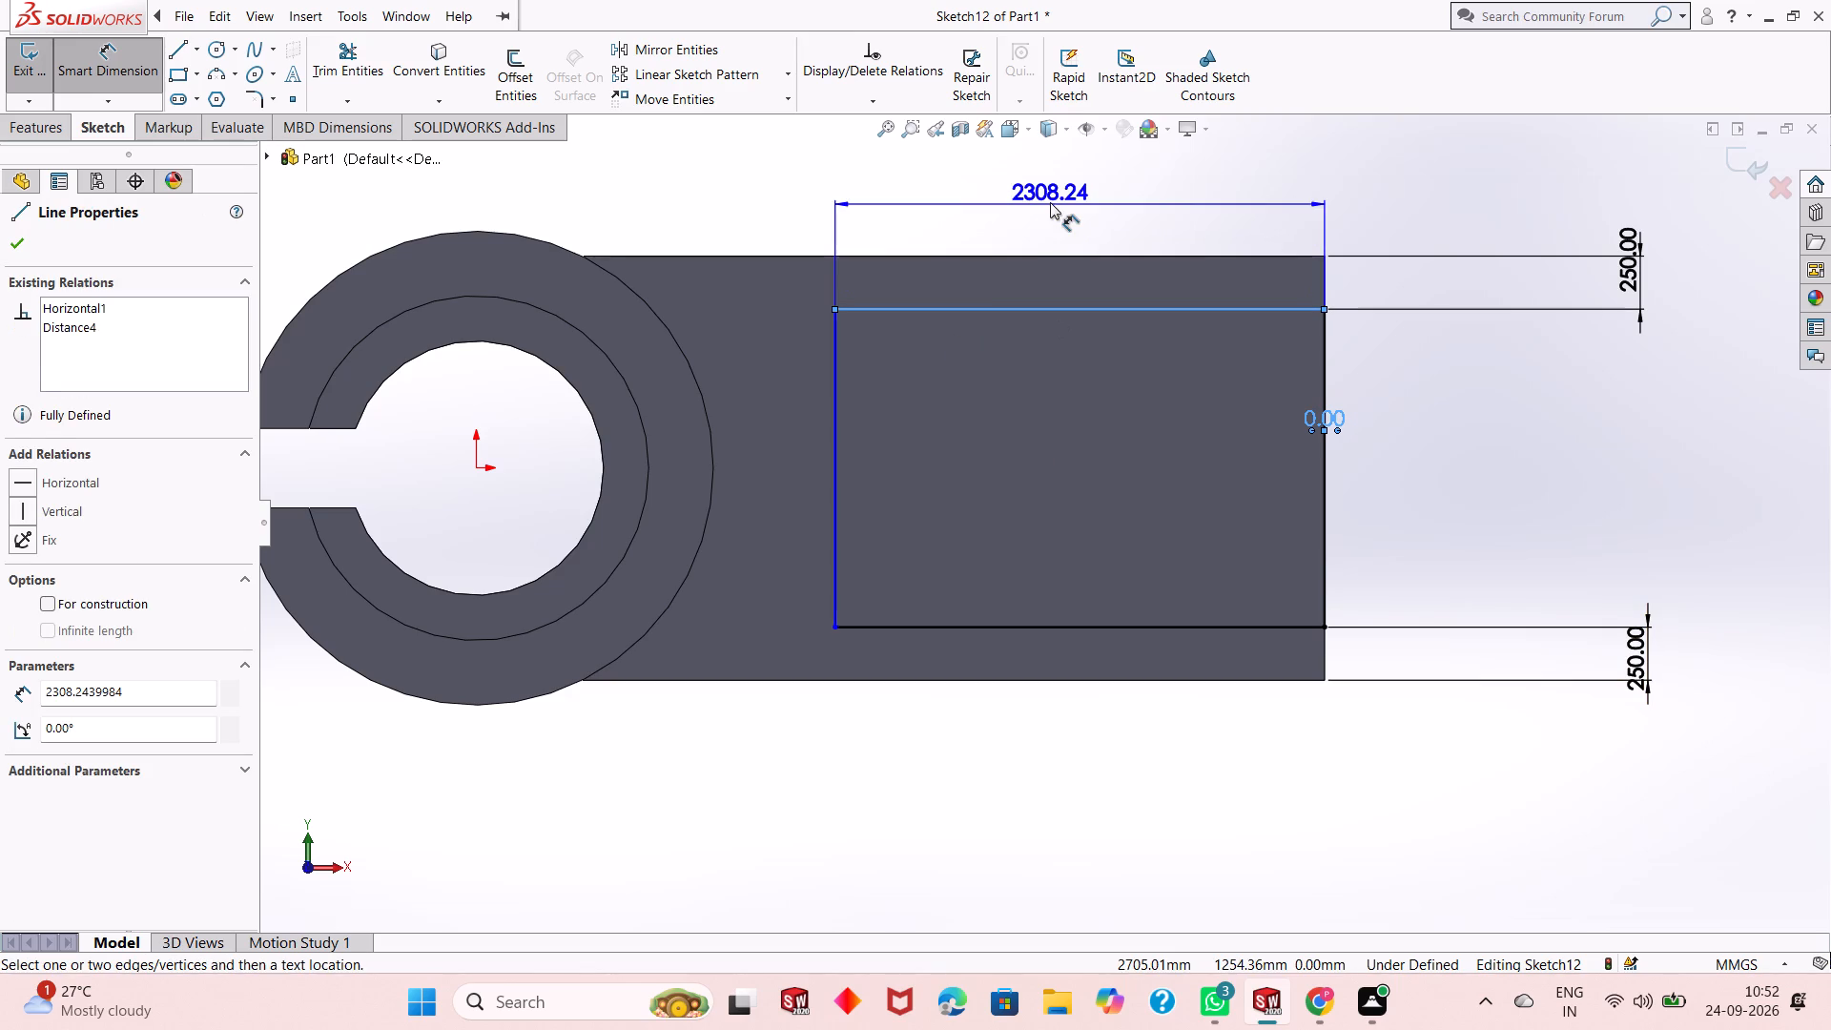
click(1050, 202)
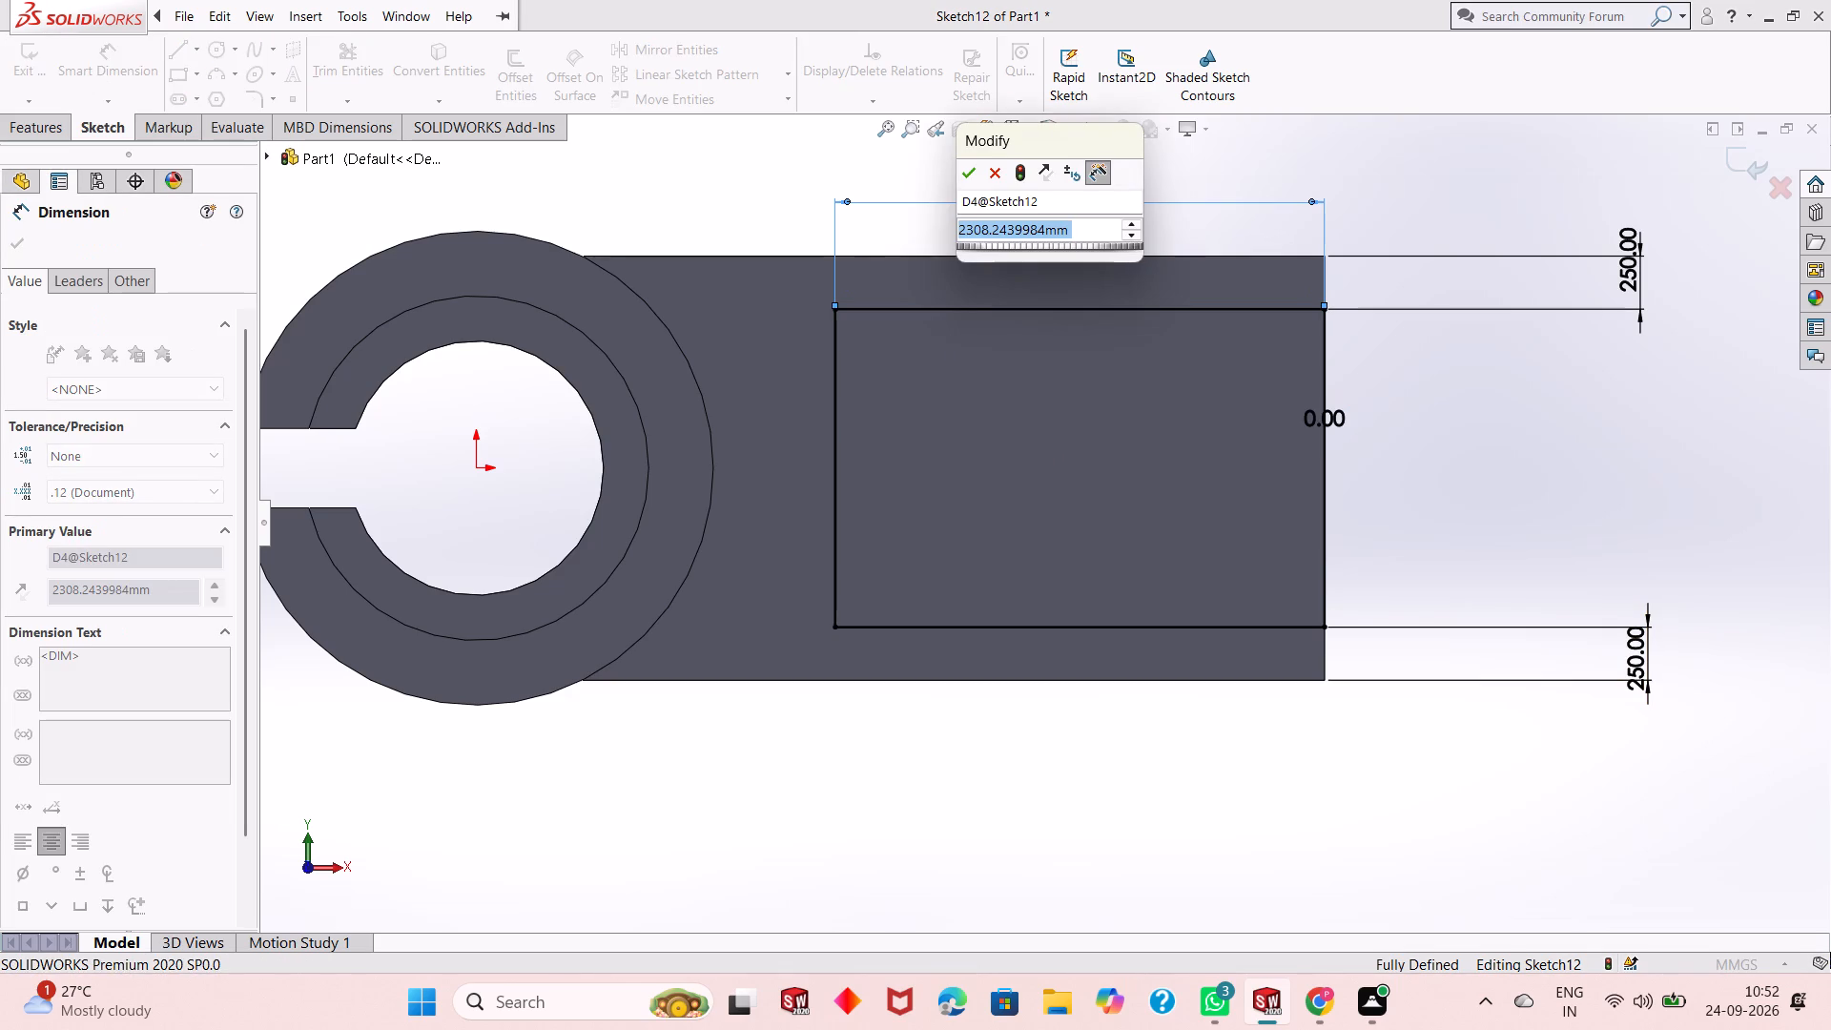
text(2812)
key(Return)
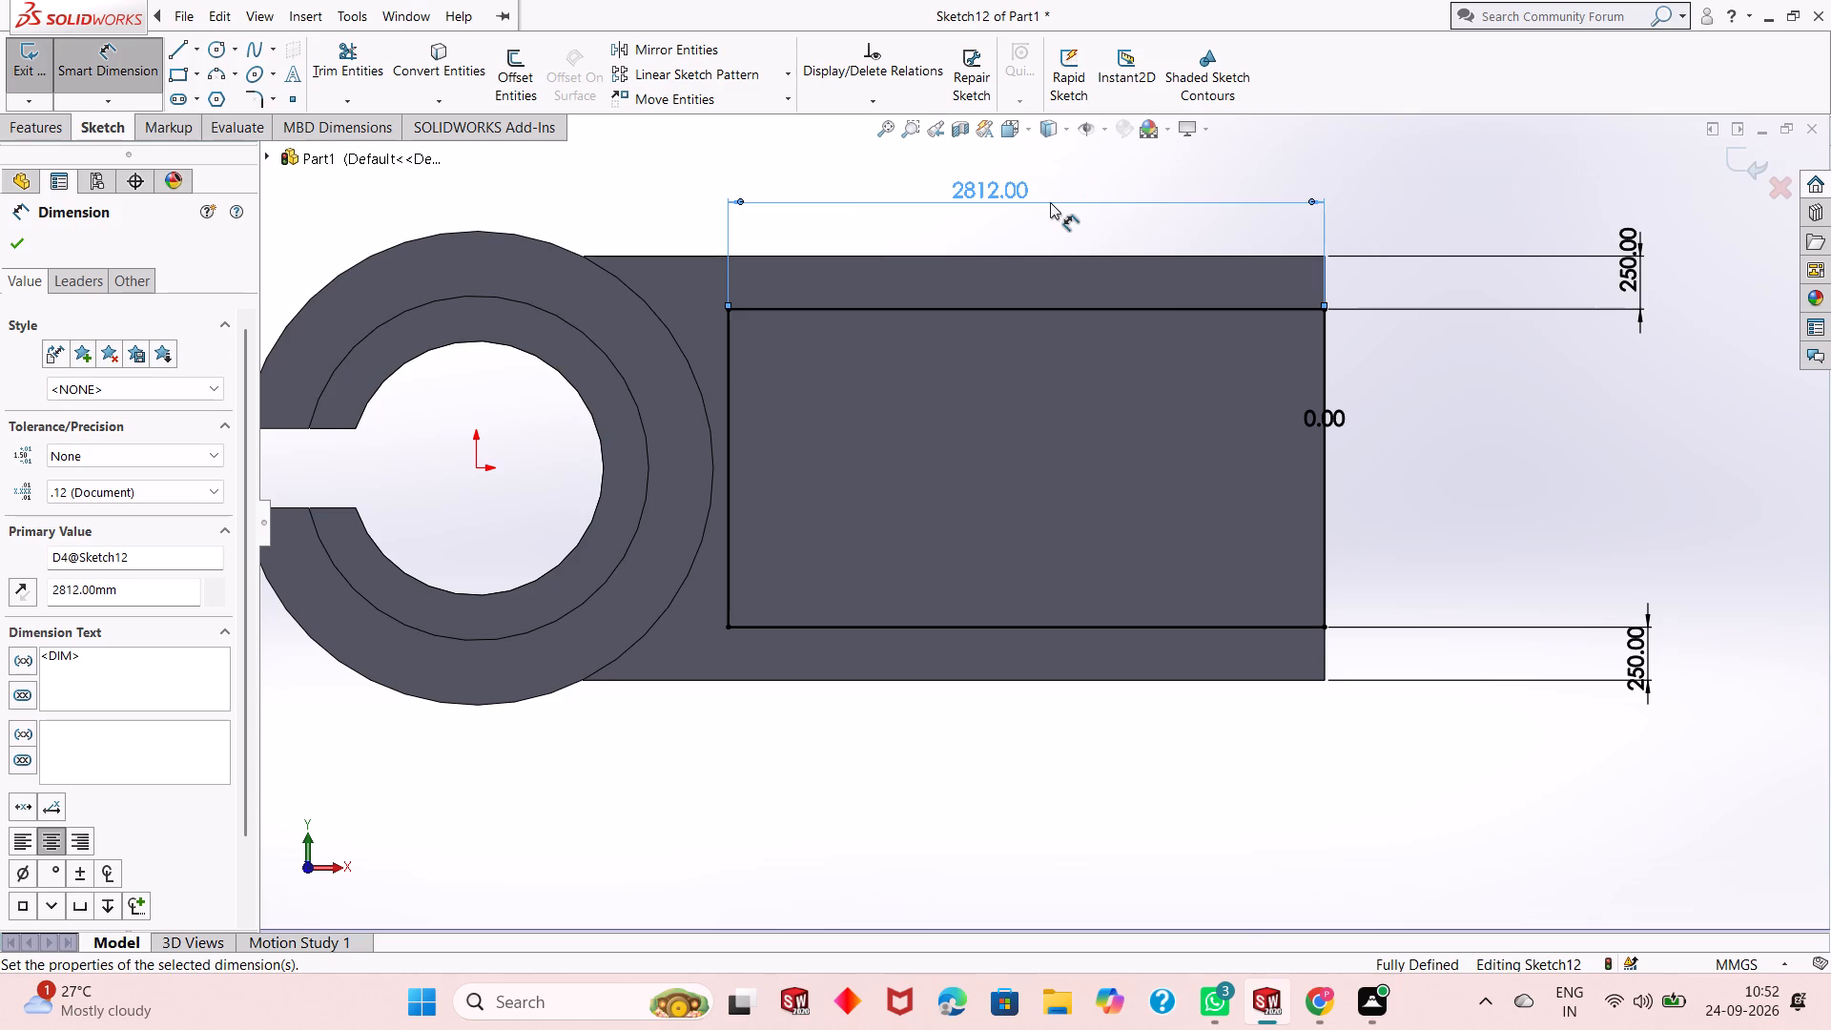
scroll(983, 347, up, 2)
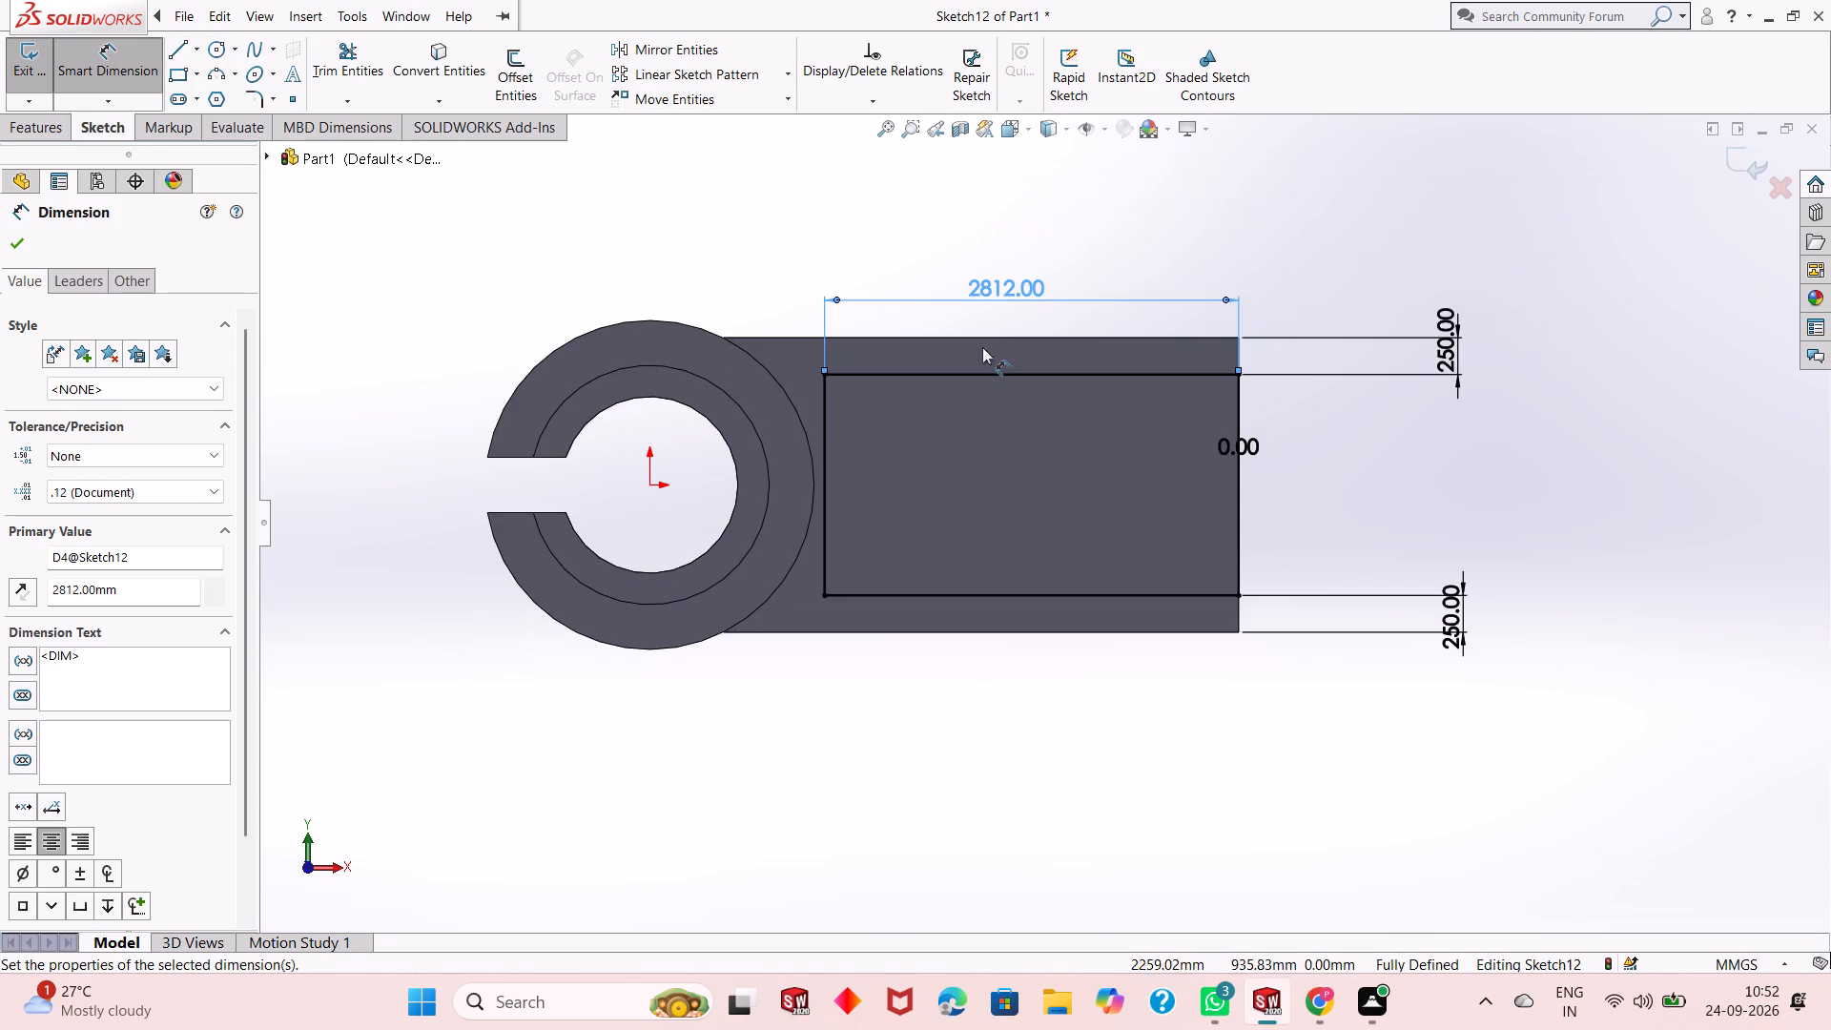
right_click(748, 234)
click(797, 292)
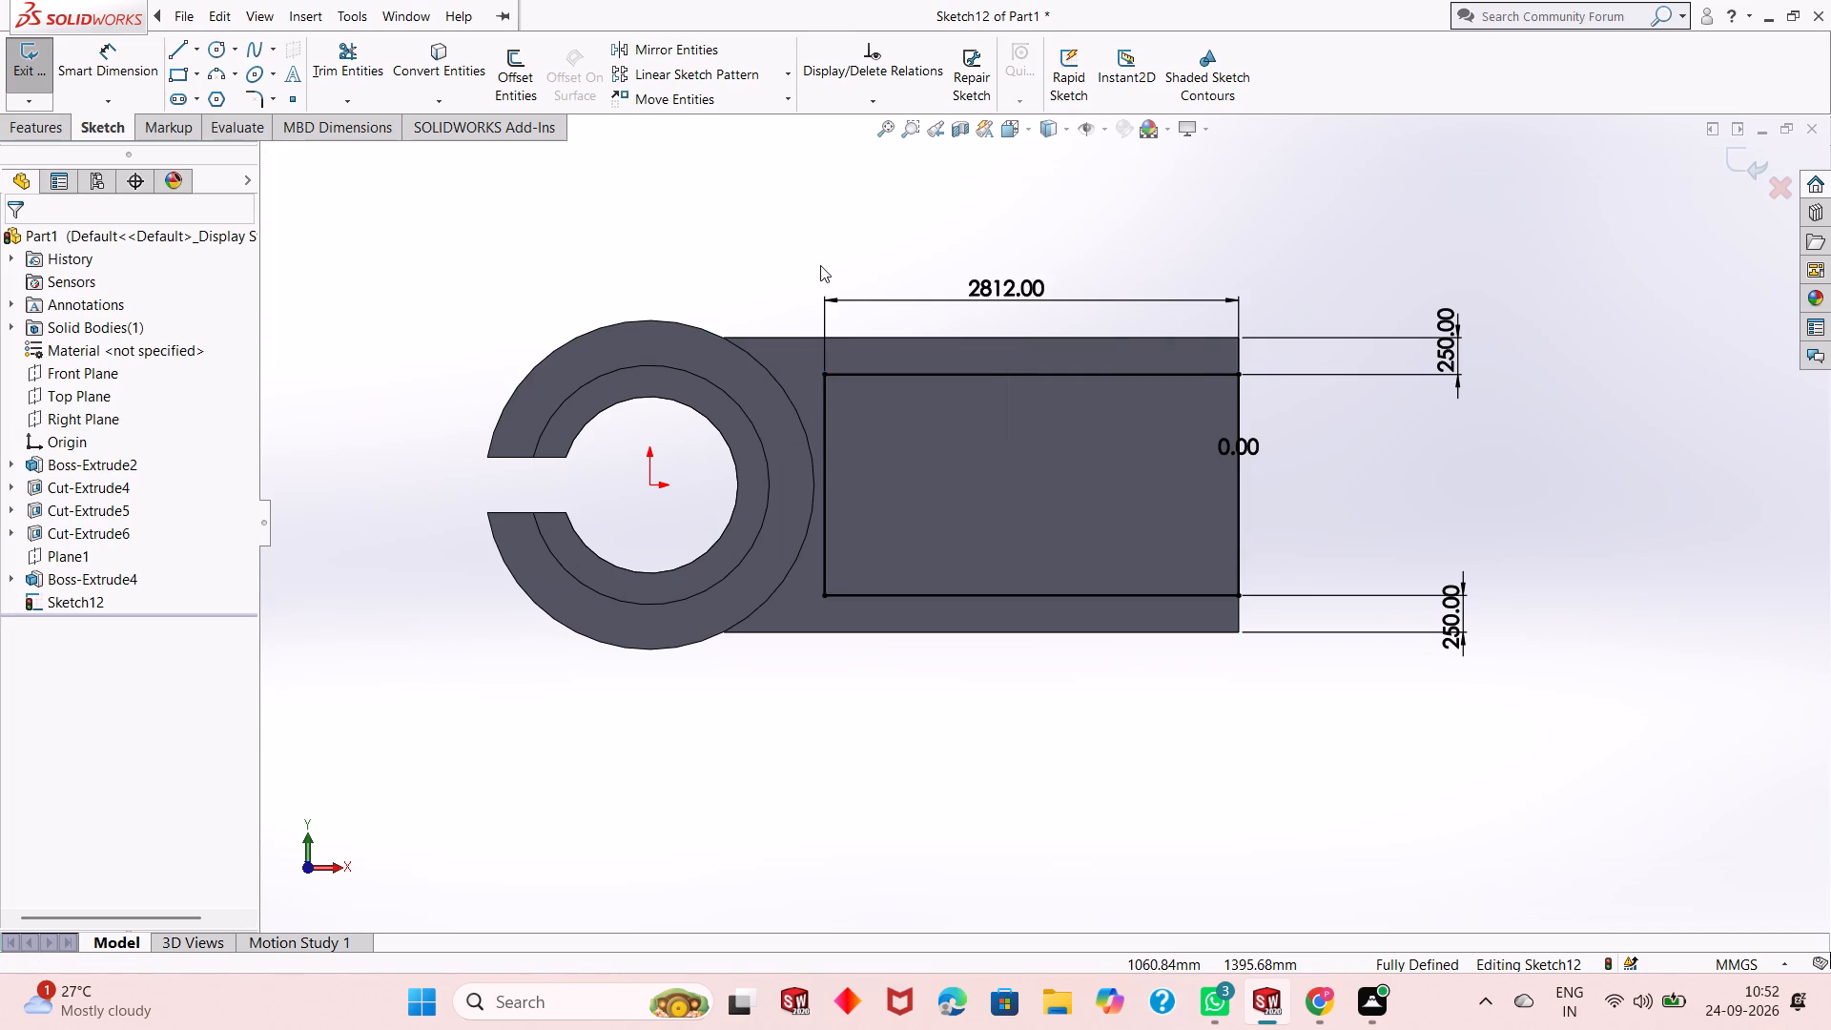
Cut-extrude the dimensioned rectangle blind to a depth of 600 mm into the arm.
click(44, 136)
click(314, 90)
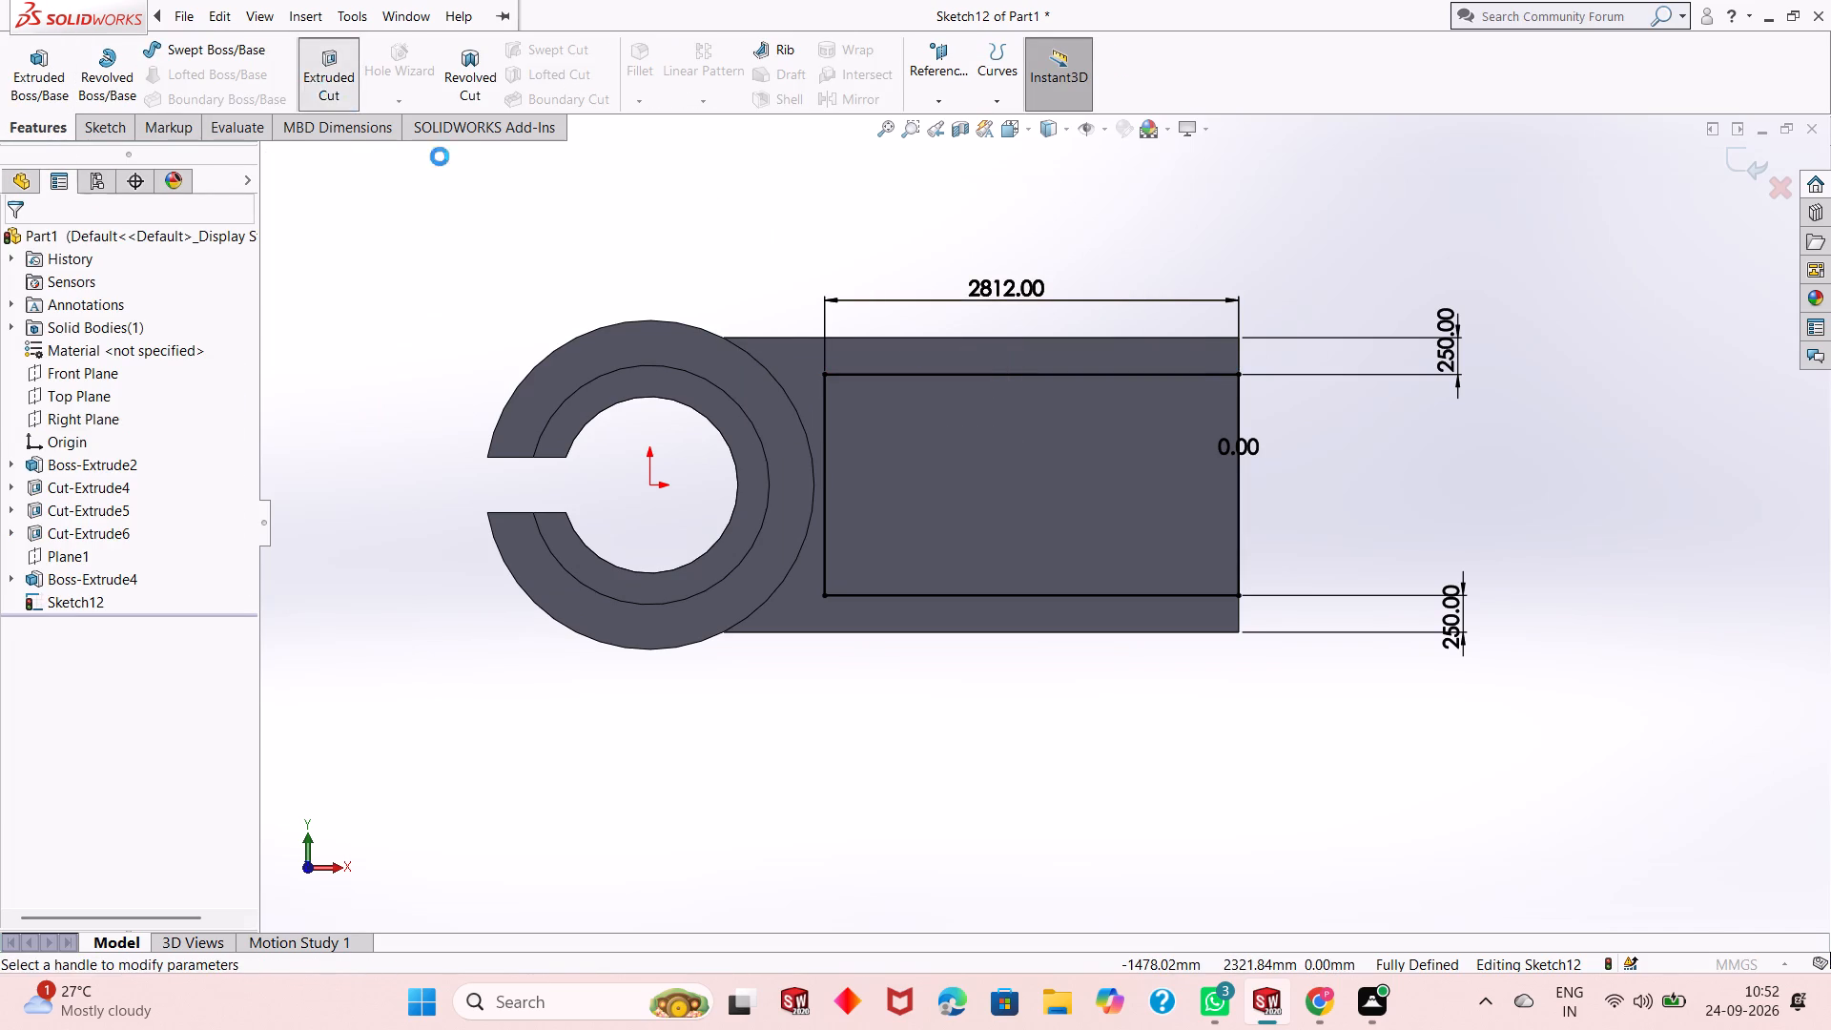
middle_drag(1103, 539, 893, 574)
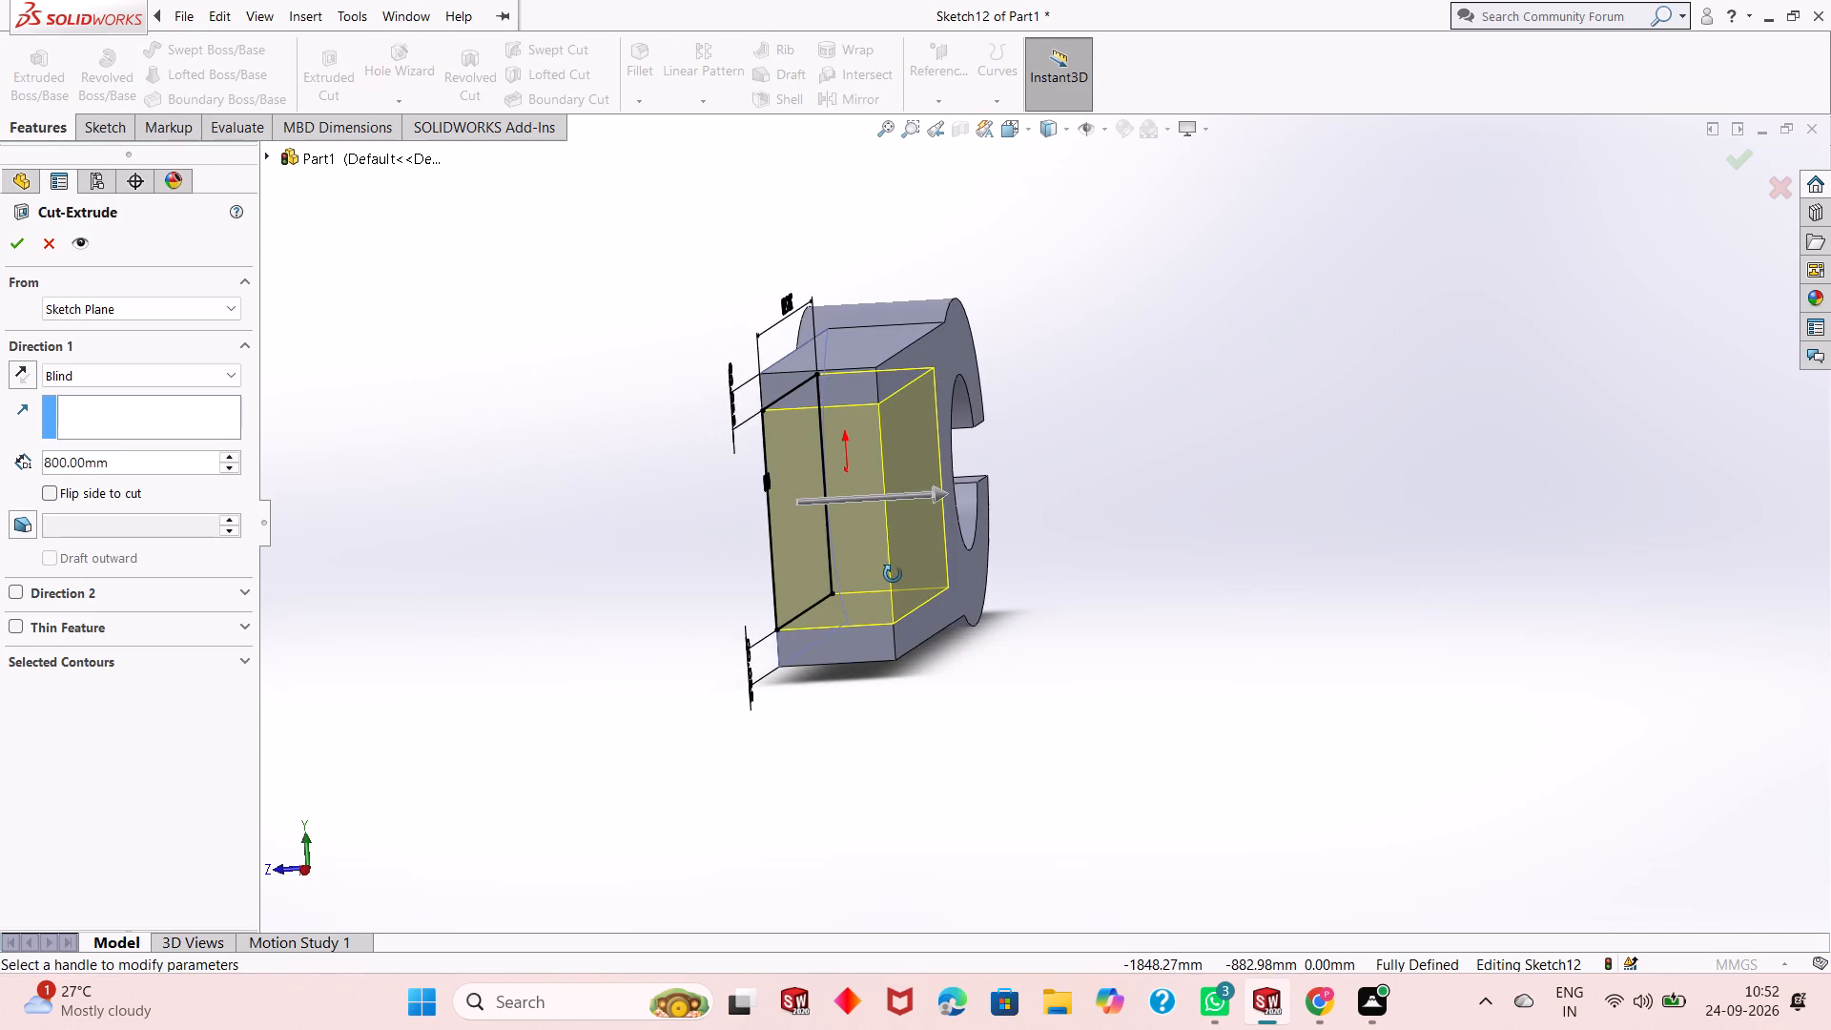
middle_drag(893, 574, 927, 594)
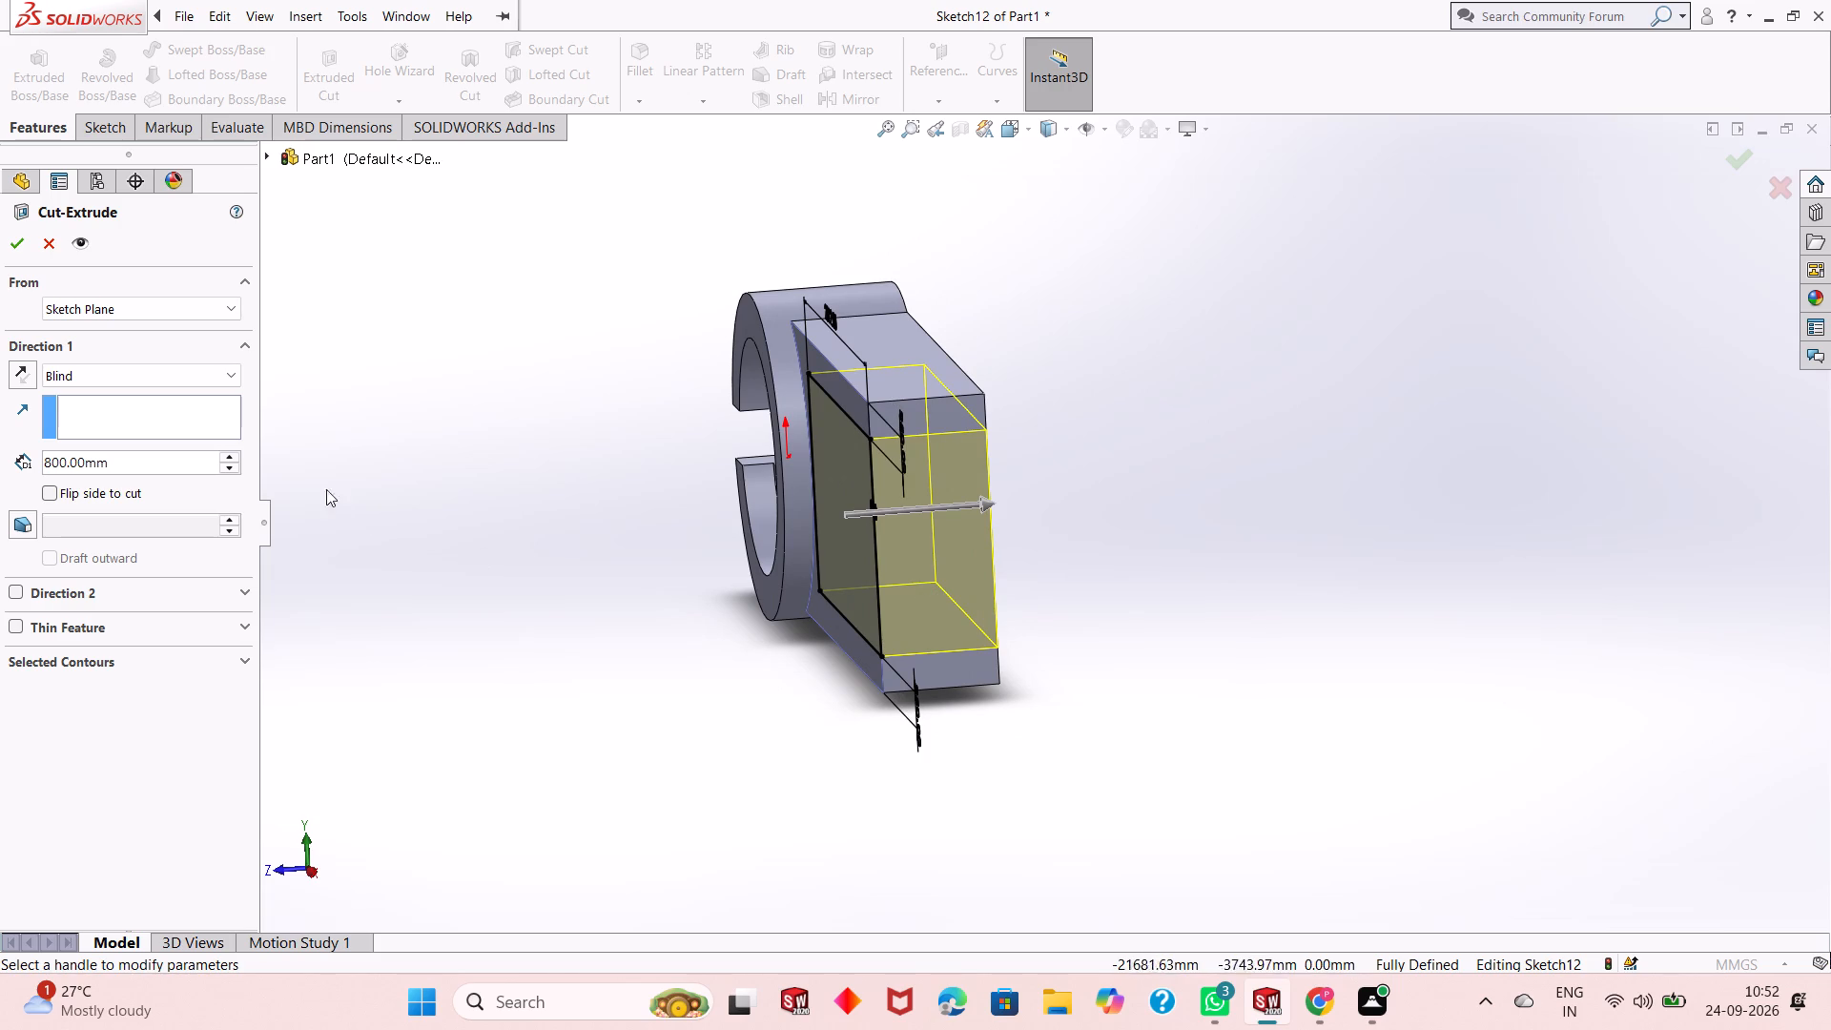
double_click(130, 462)
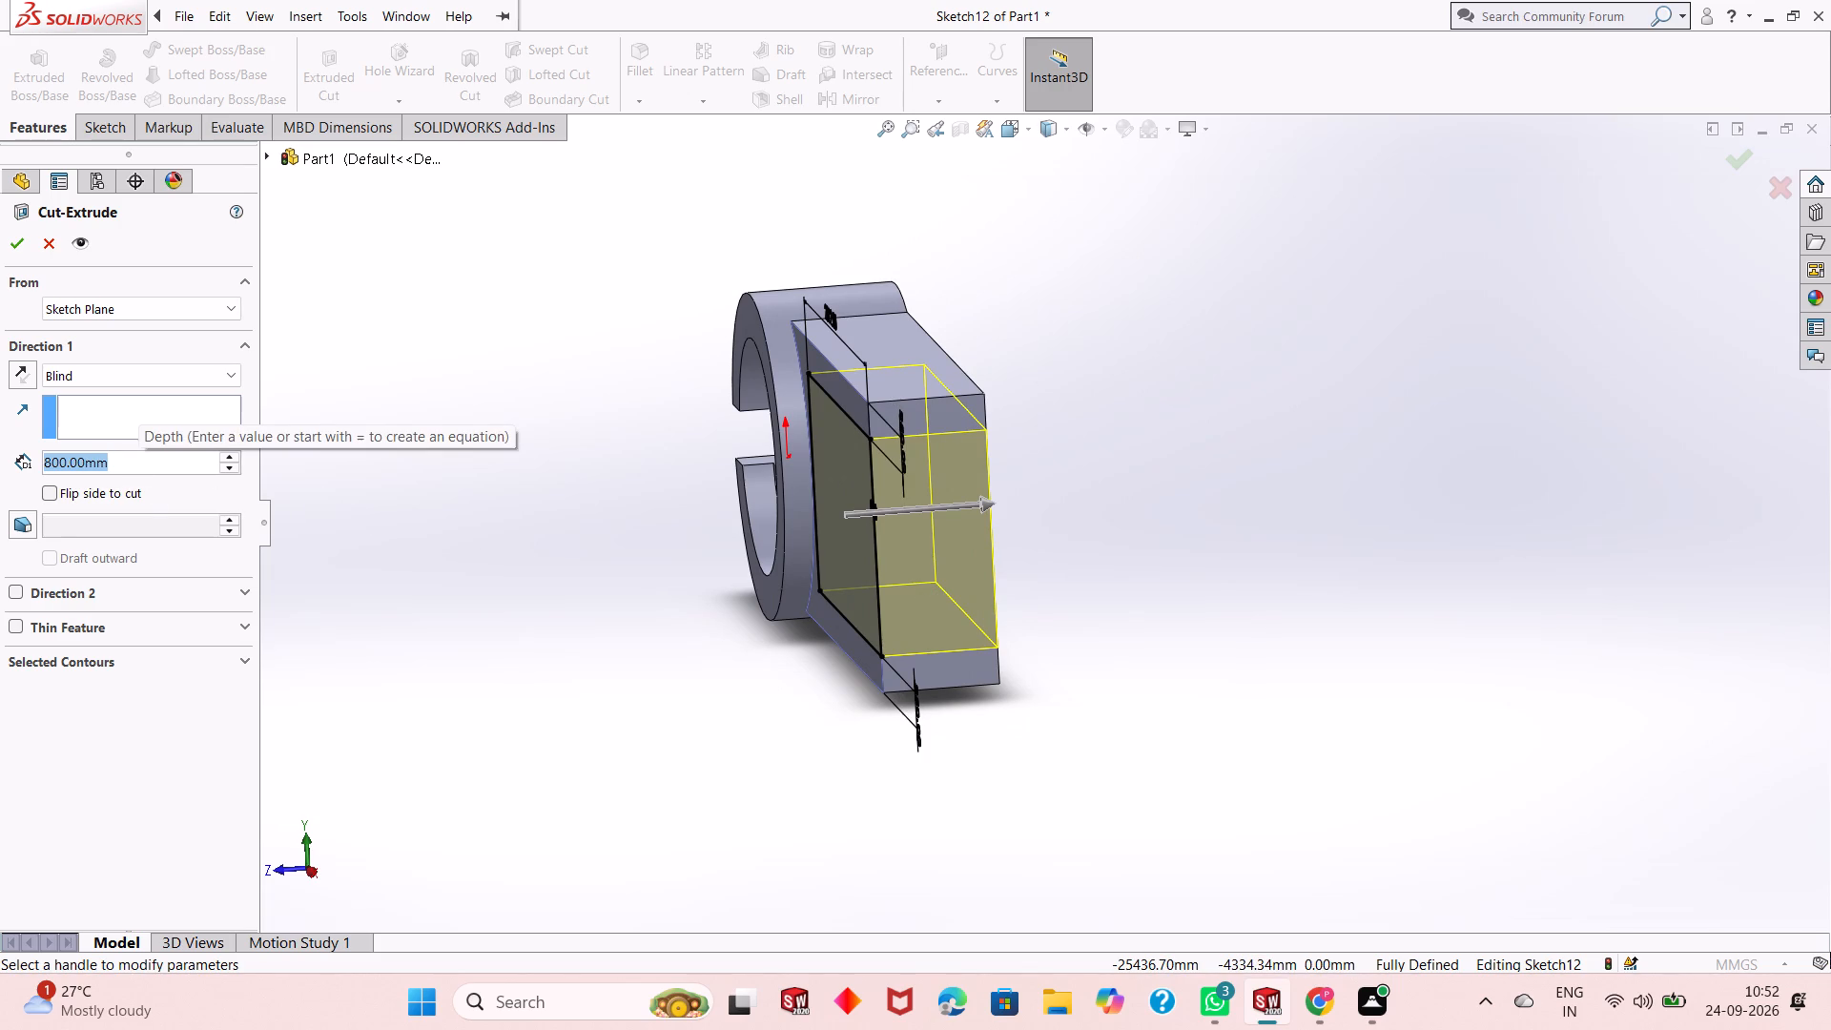
text(600)
key(Return)
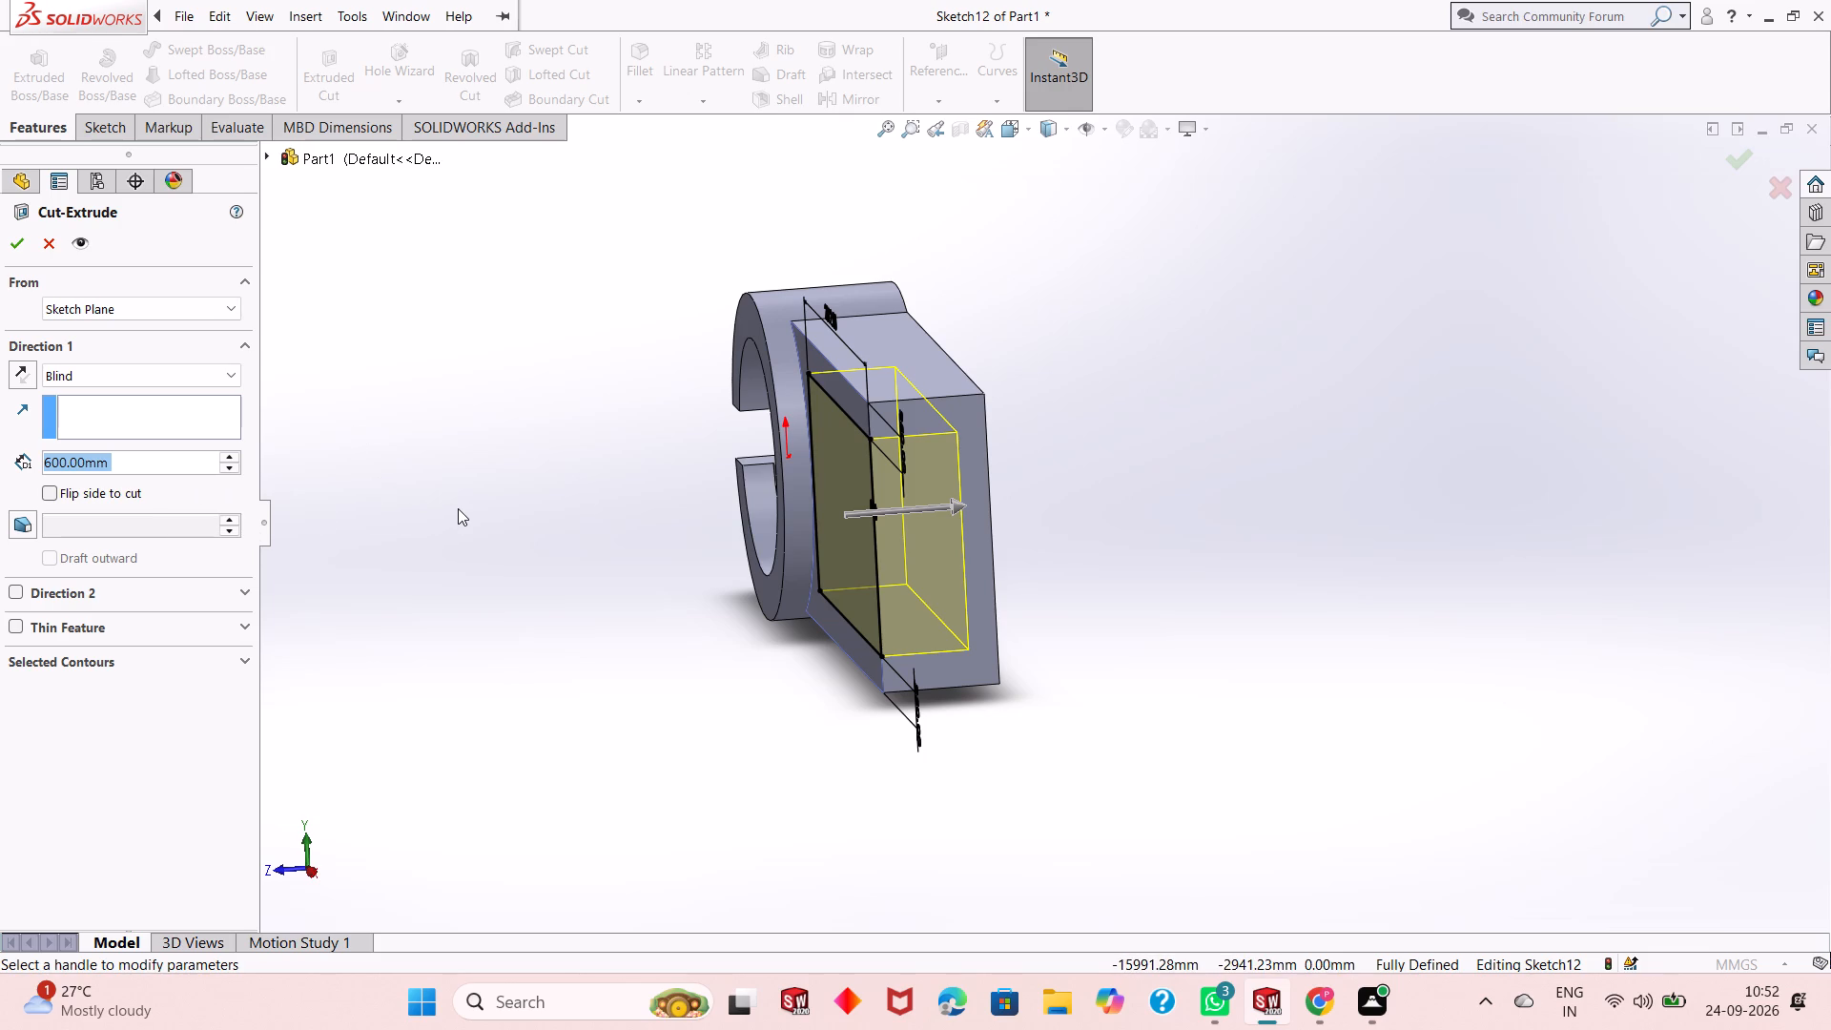
scroll(458, 508, down, 2)
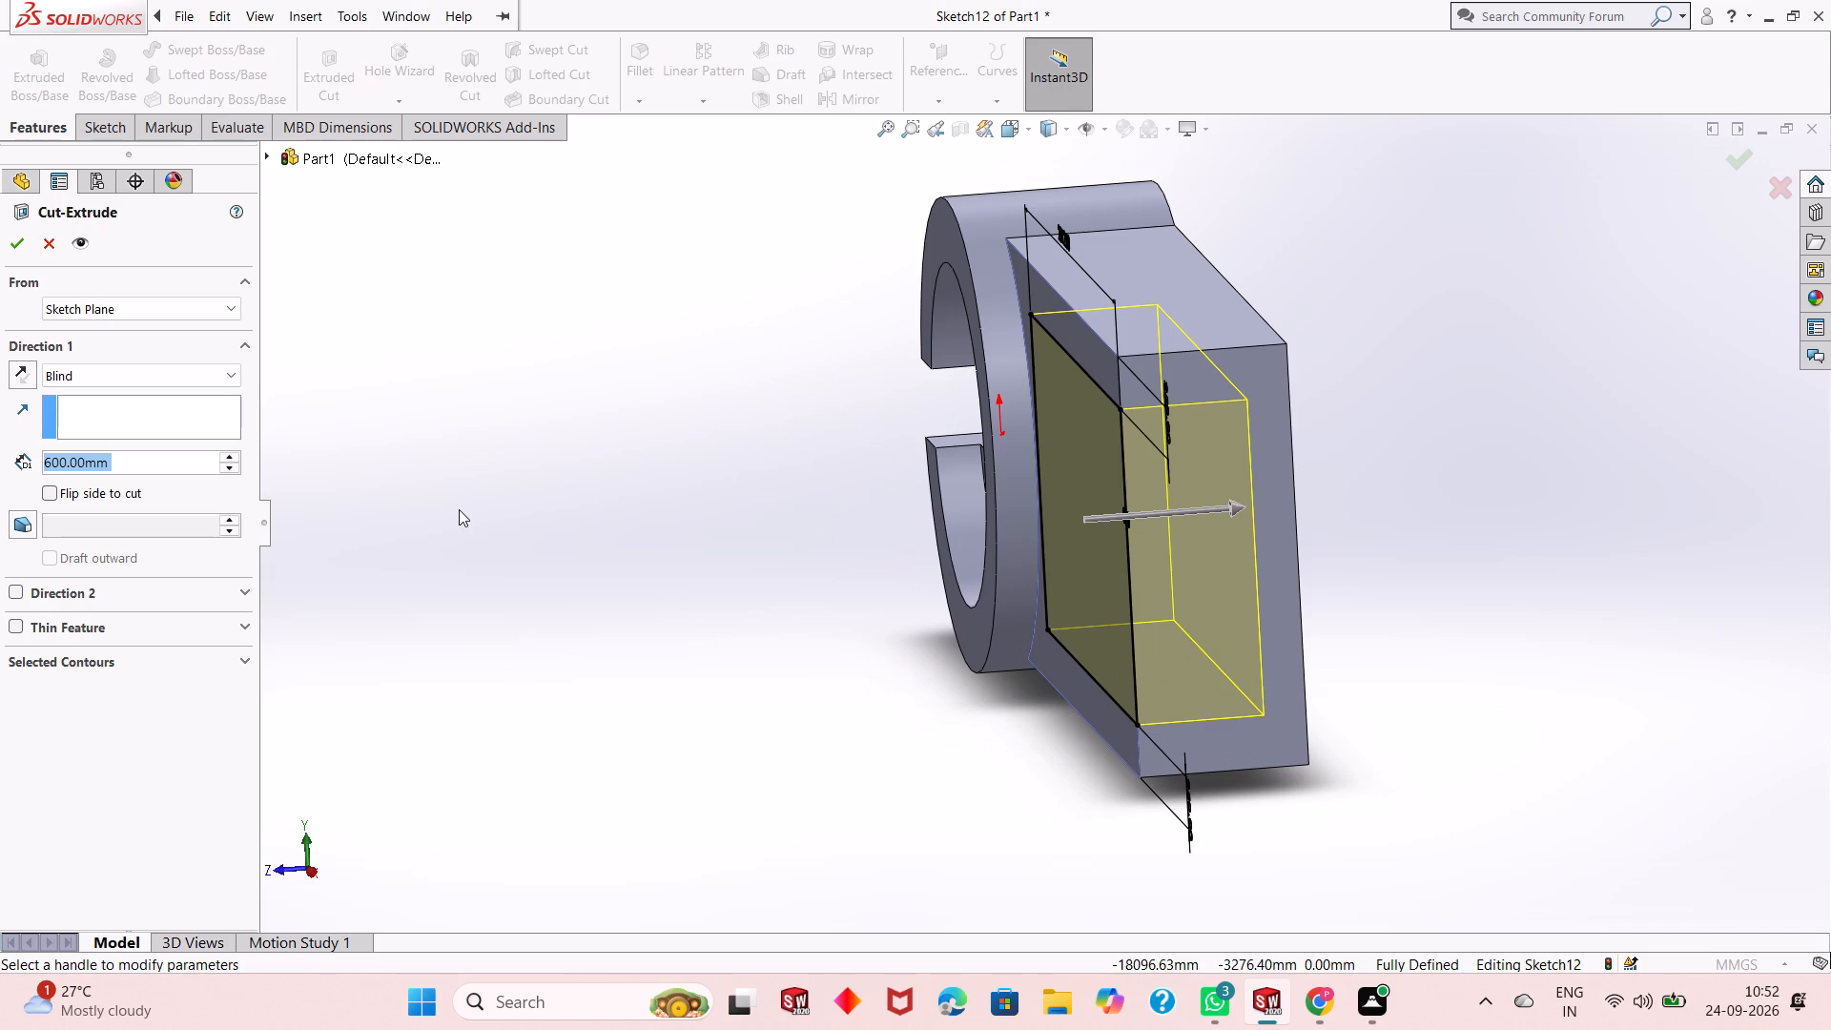
scroll(710, 558, down, 2)
scroll(837, 526, up, 2)
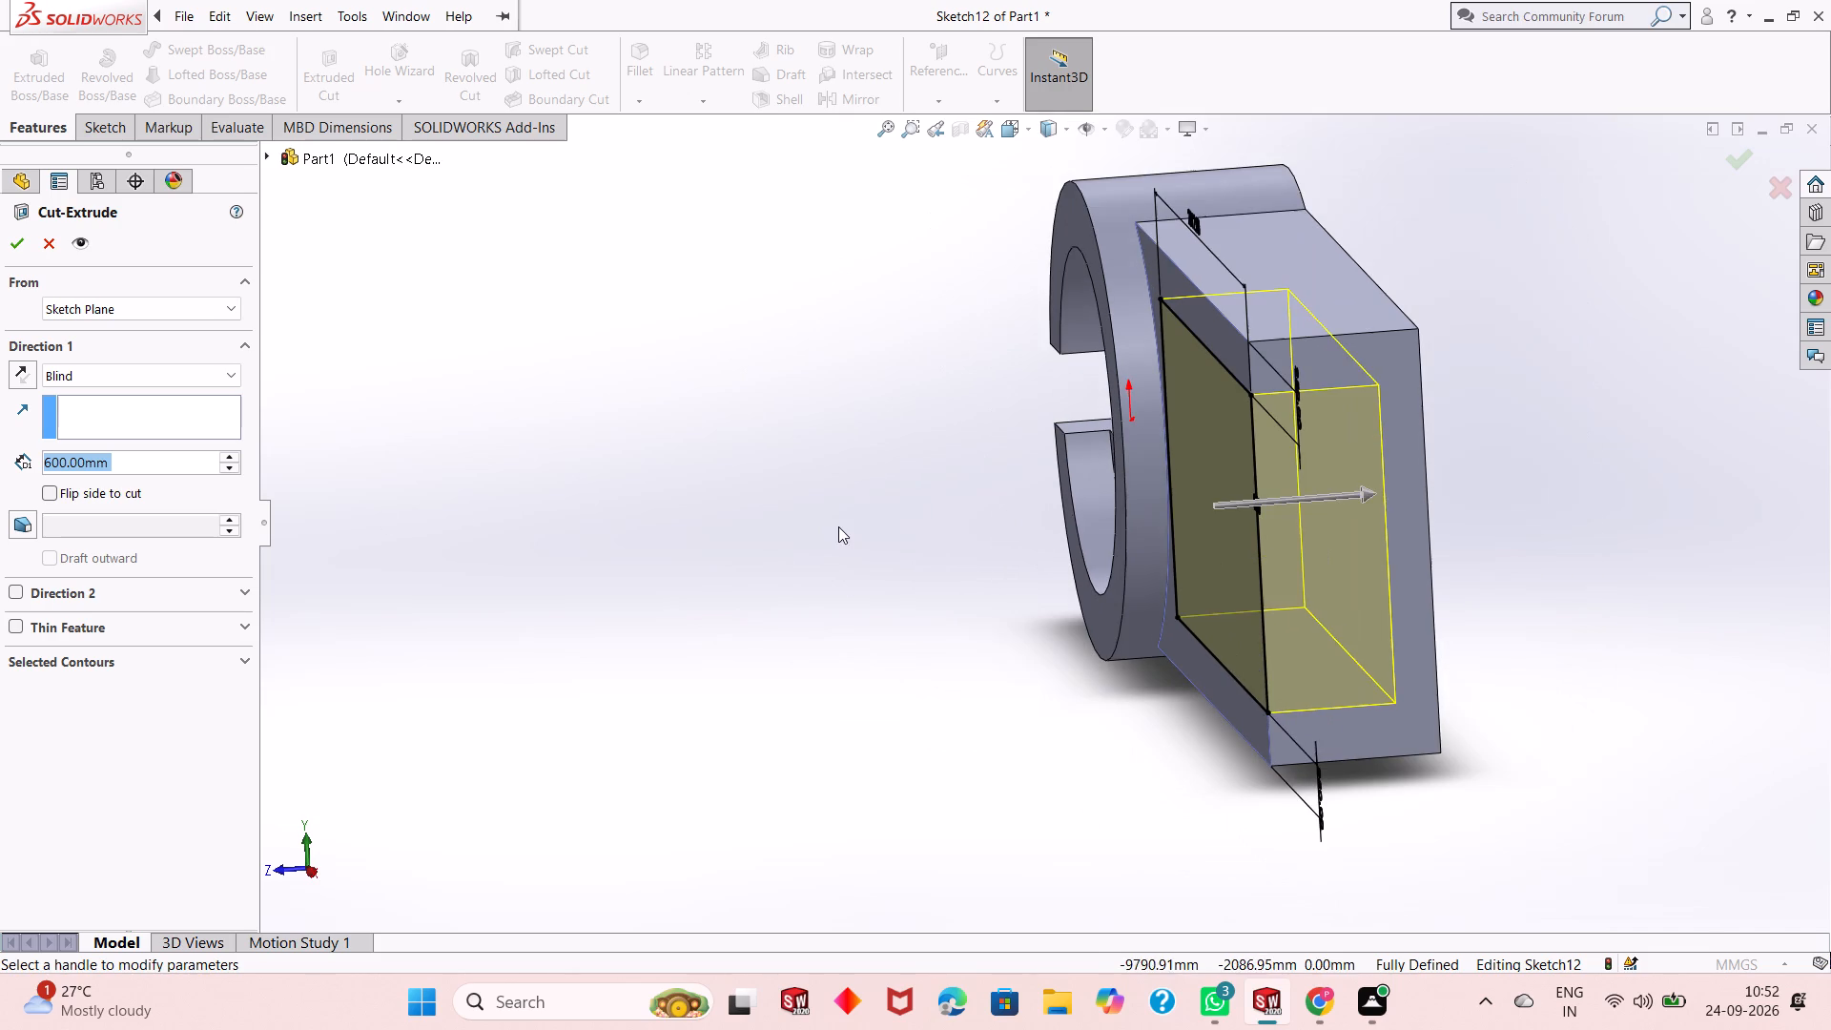
scroll(1391, 443, down, 1)
scroll(1226, 505, up, 2)
scroll(1421, 450, down, 1)
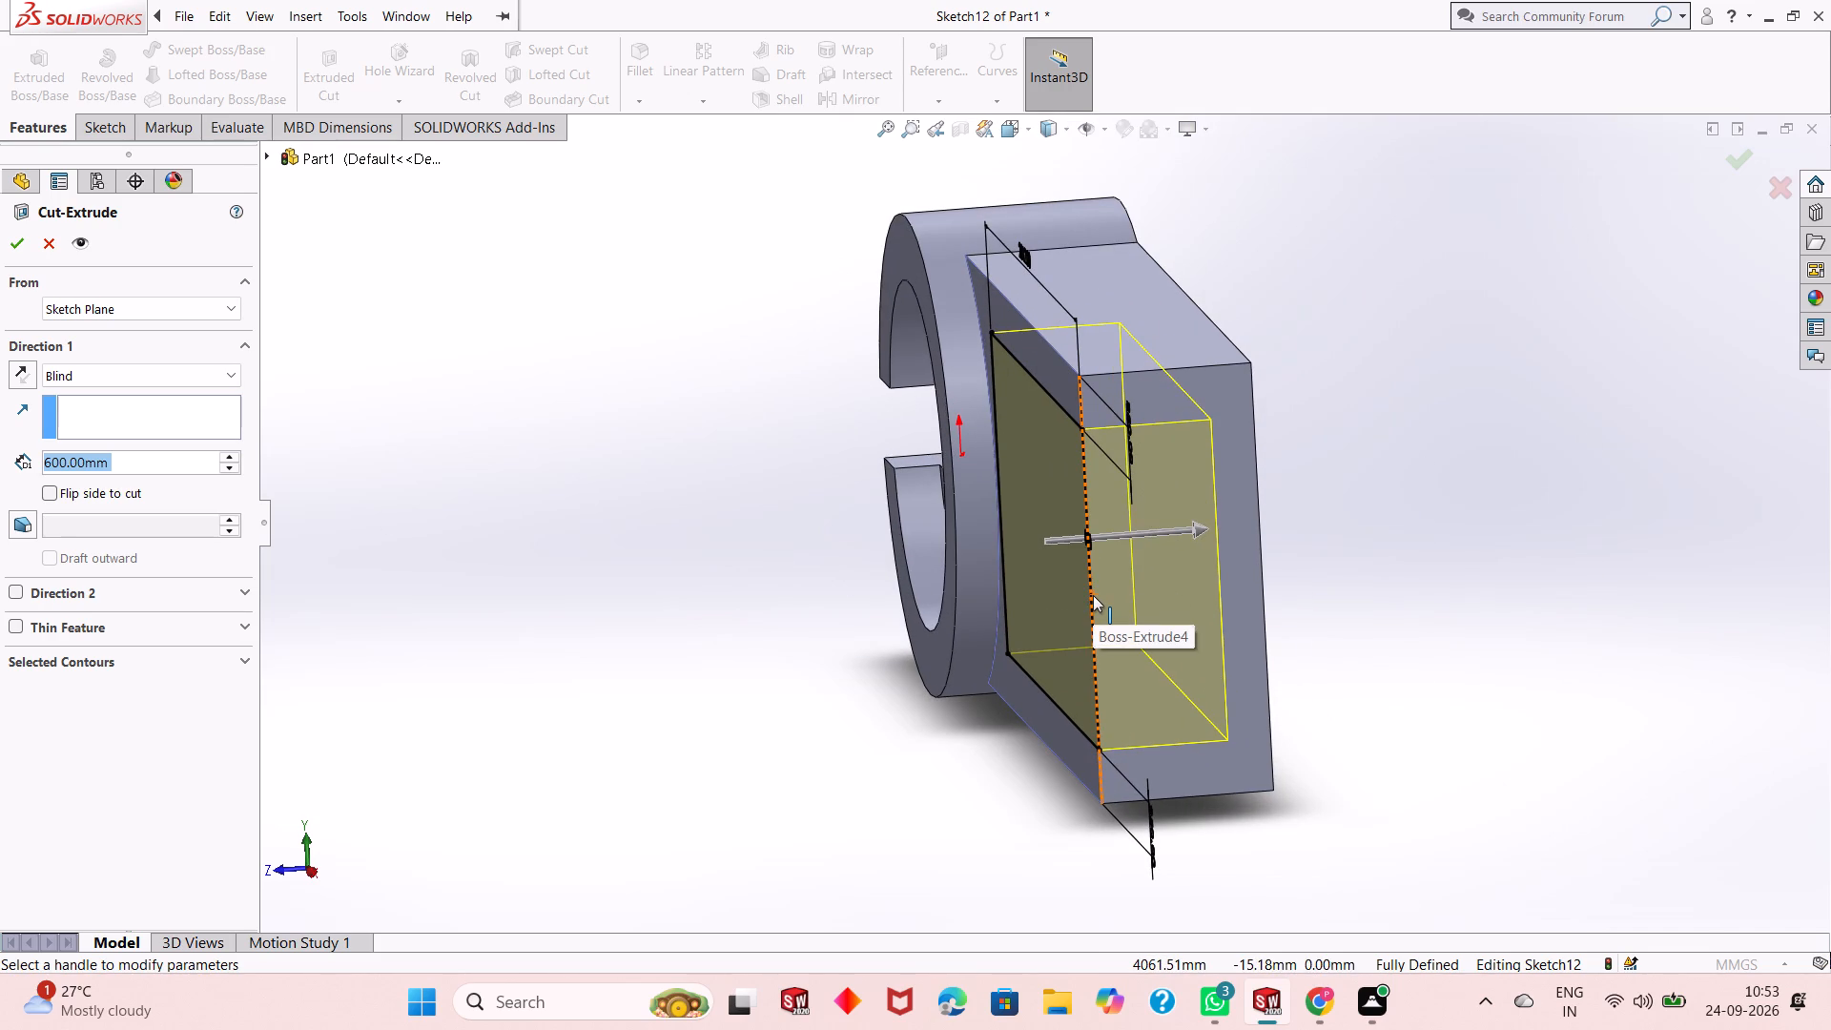
scroll(1072, 595, down, 1)
scroll(1072, 595, up, 2)
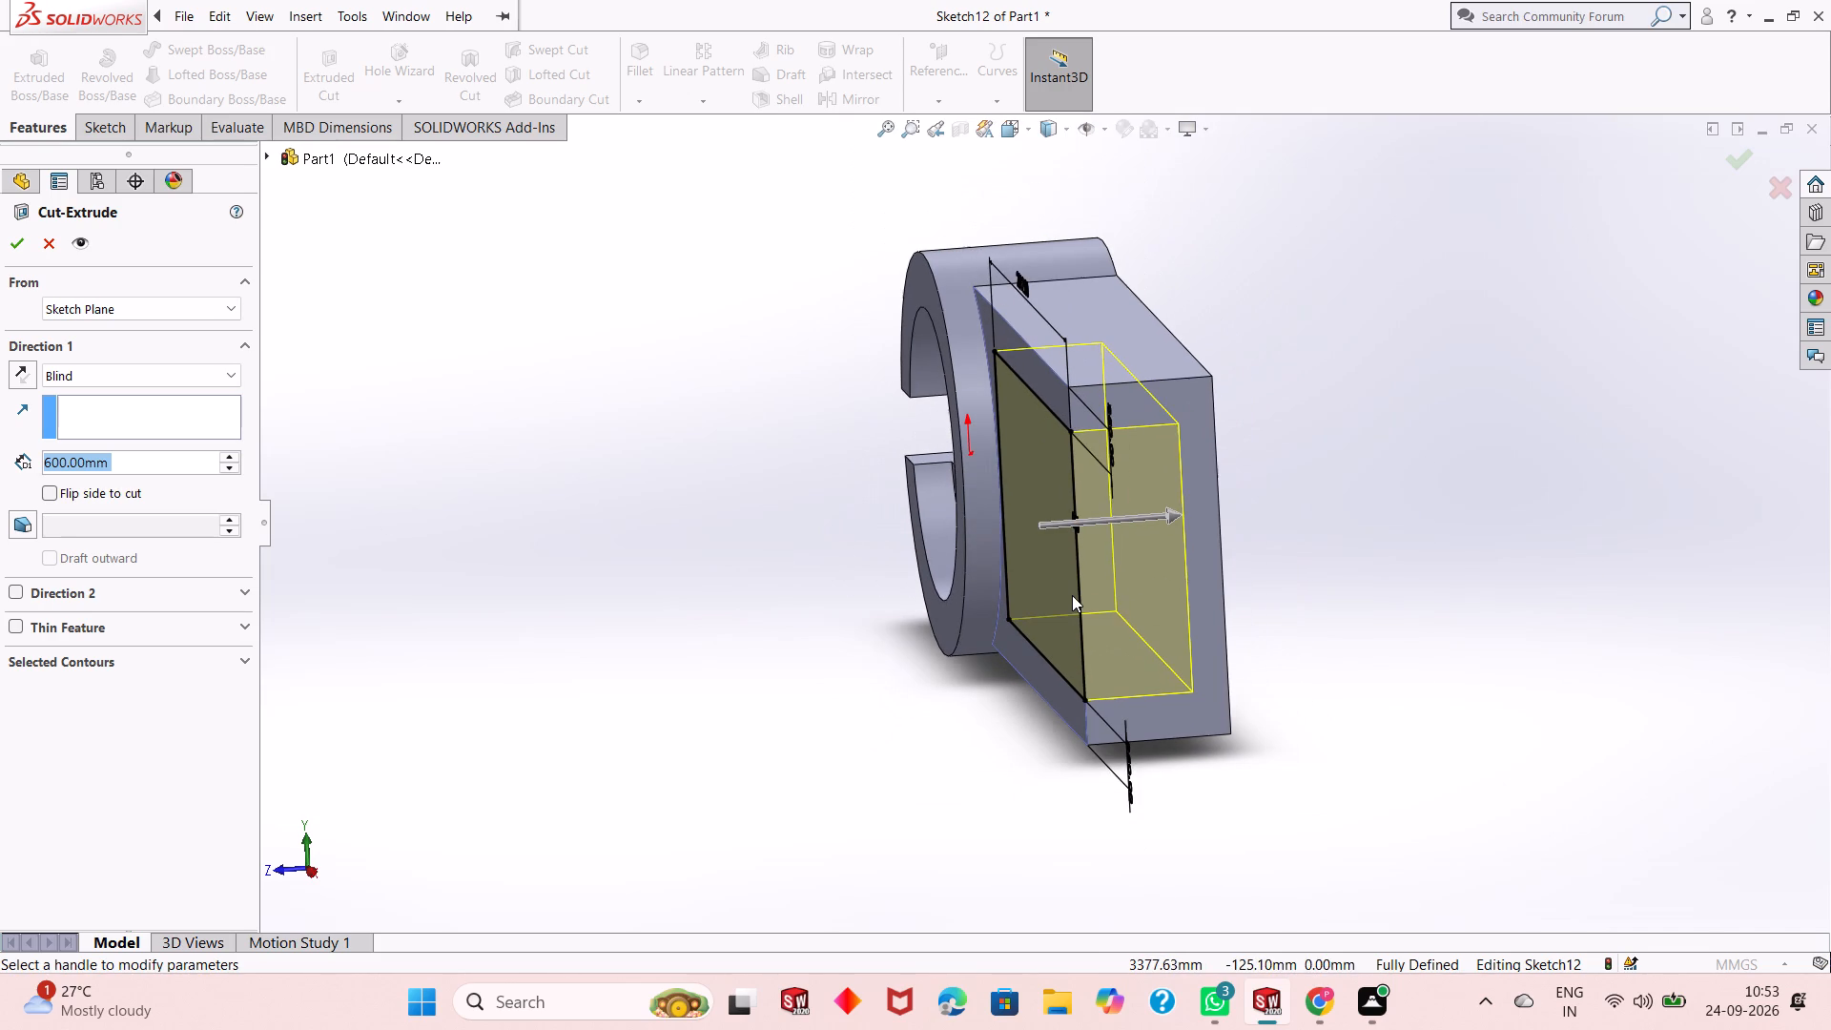
scroll(1072, 595, down, 1)
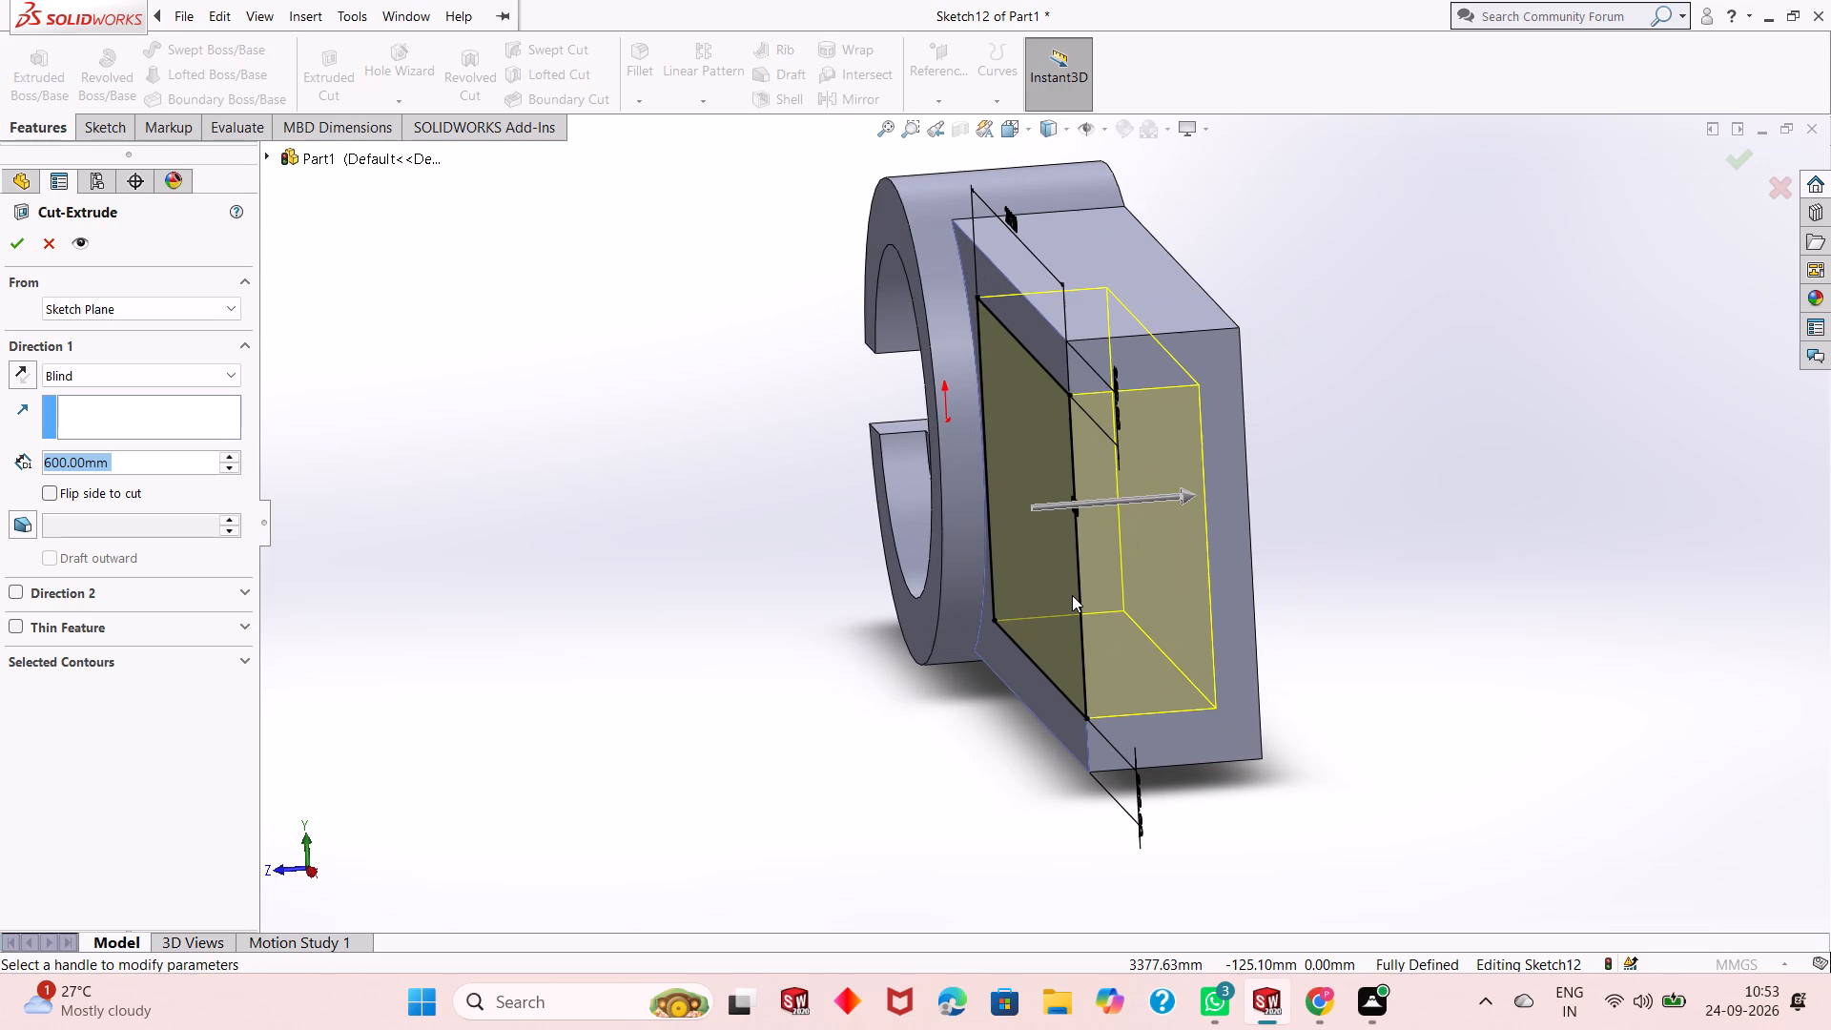
scroll(1072, 595, up, 1)
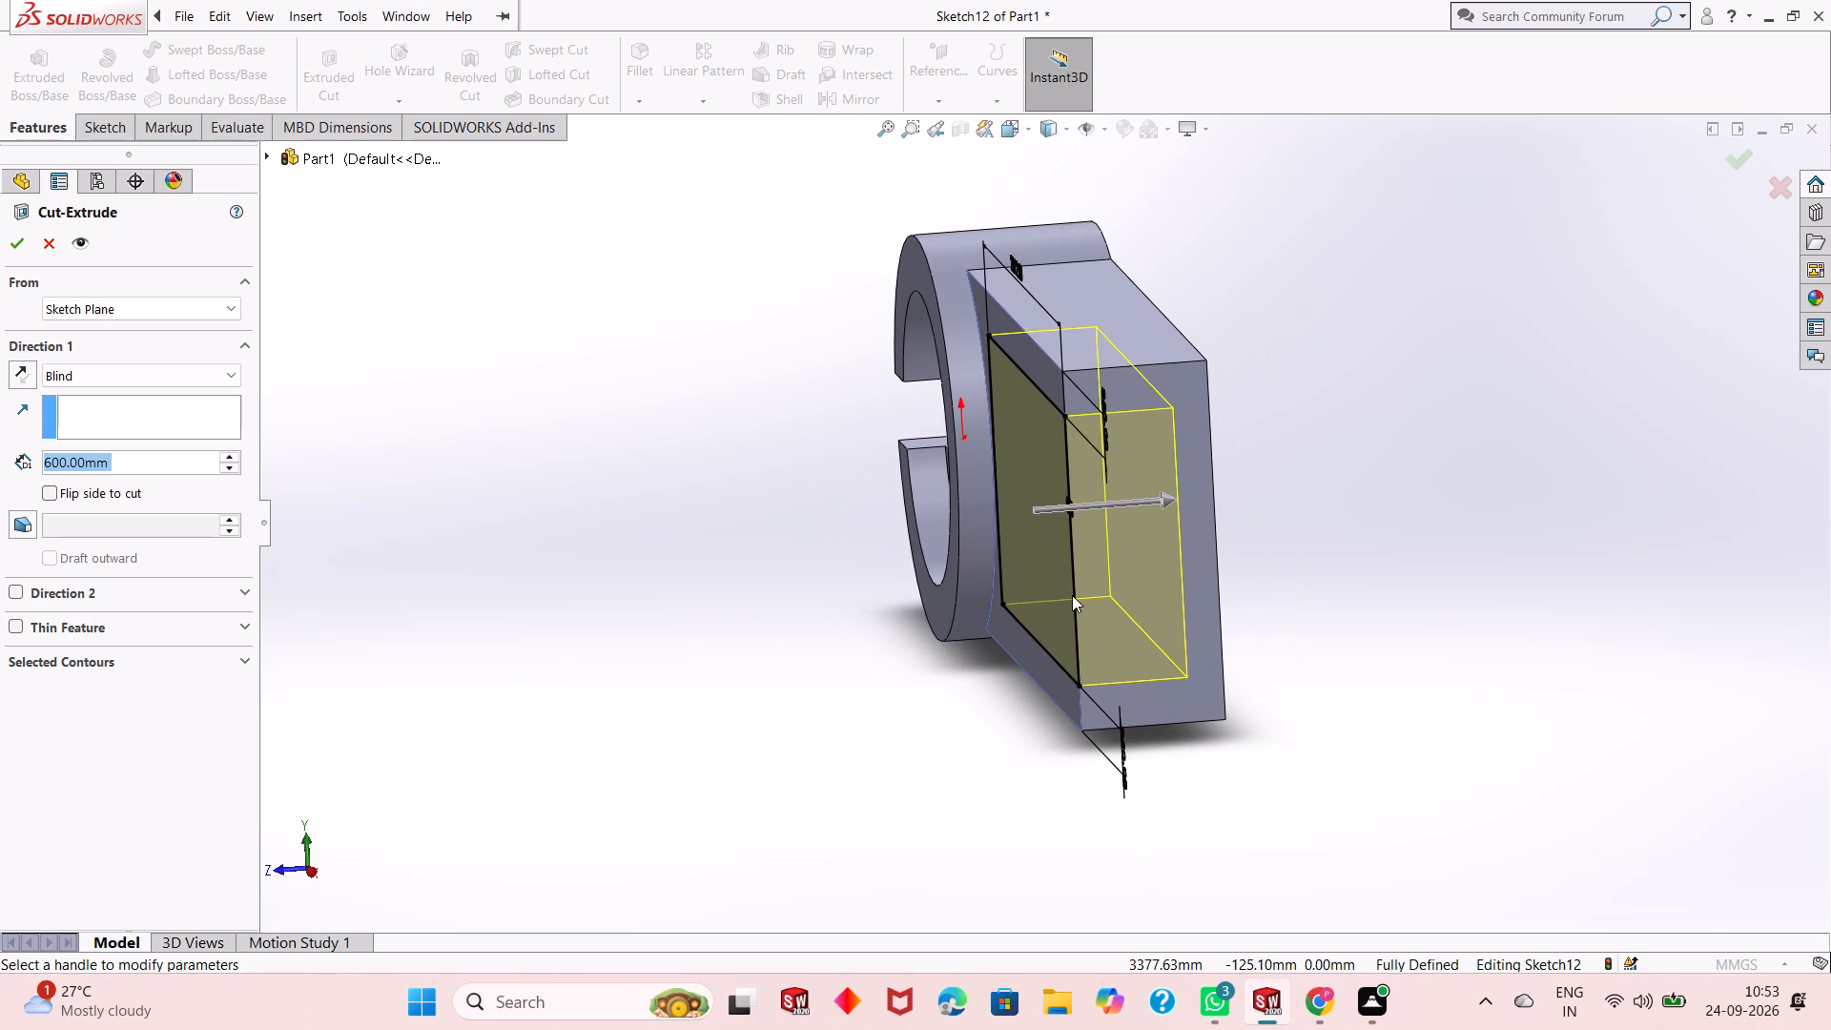
scroll(1072, 595, up, 1)
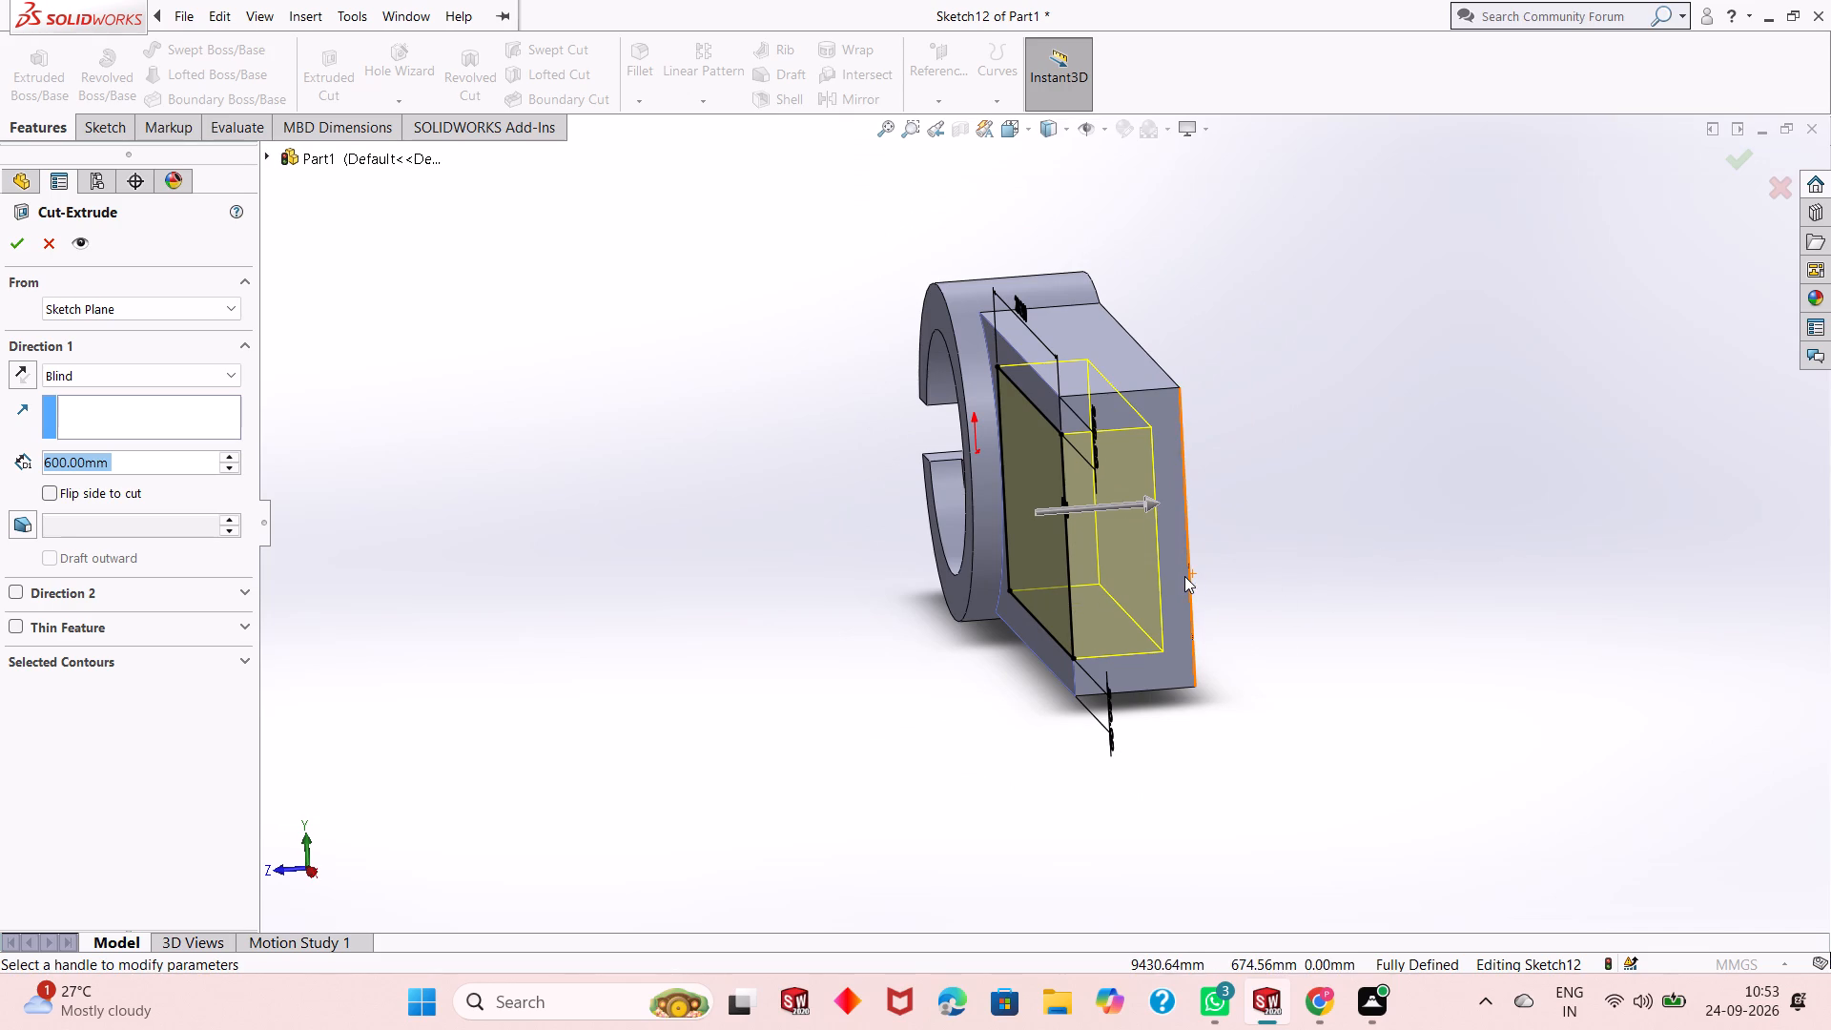
scroll(1184, 576, down, 1)
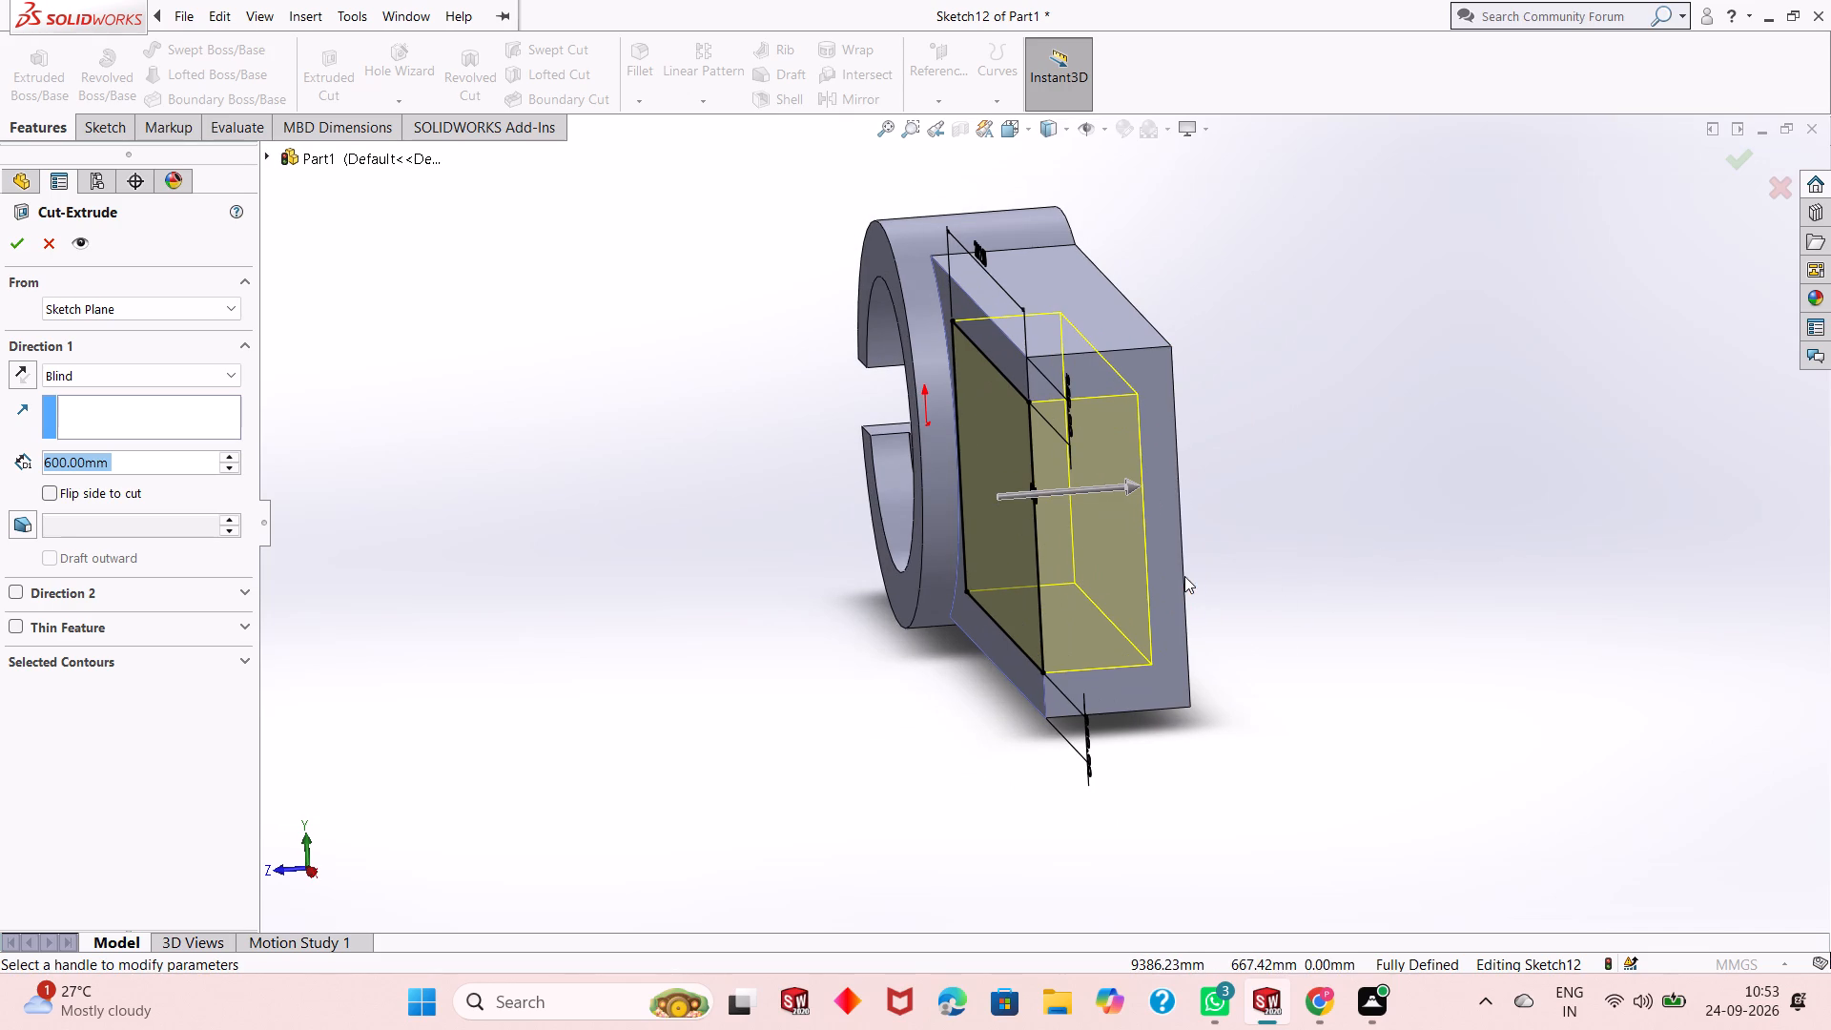
scroll(1184, 576, down, 1)
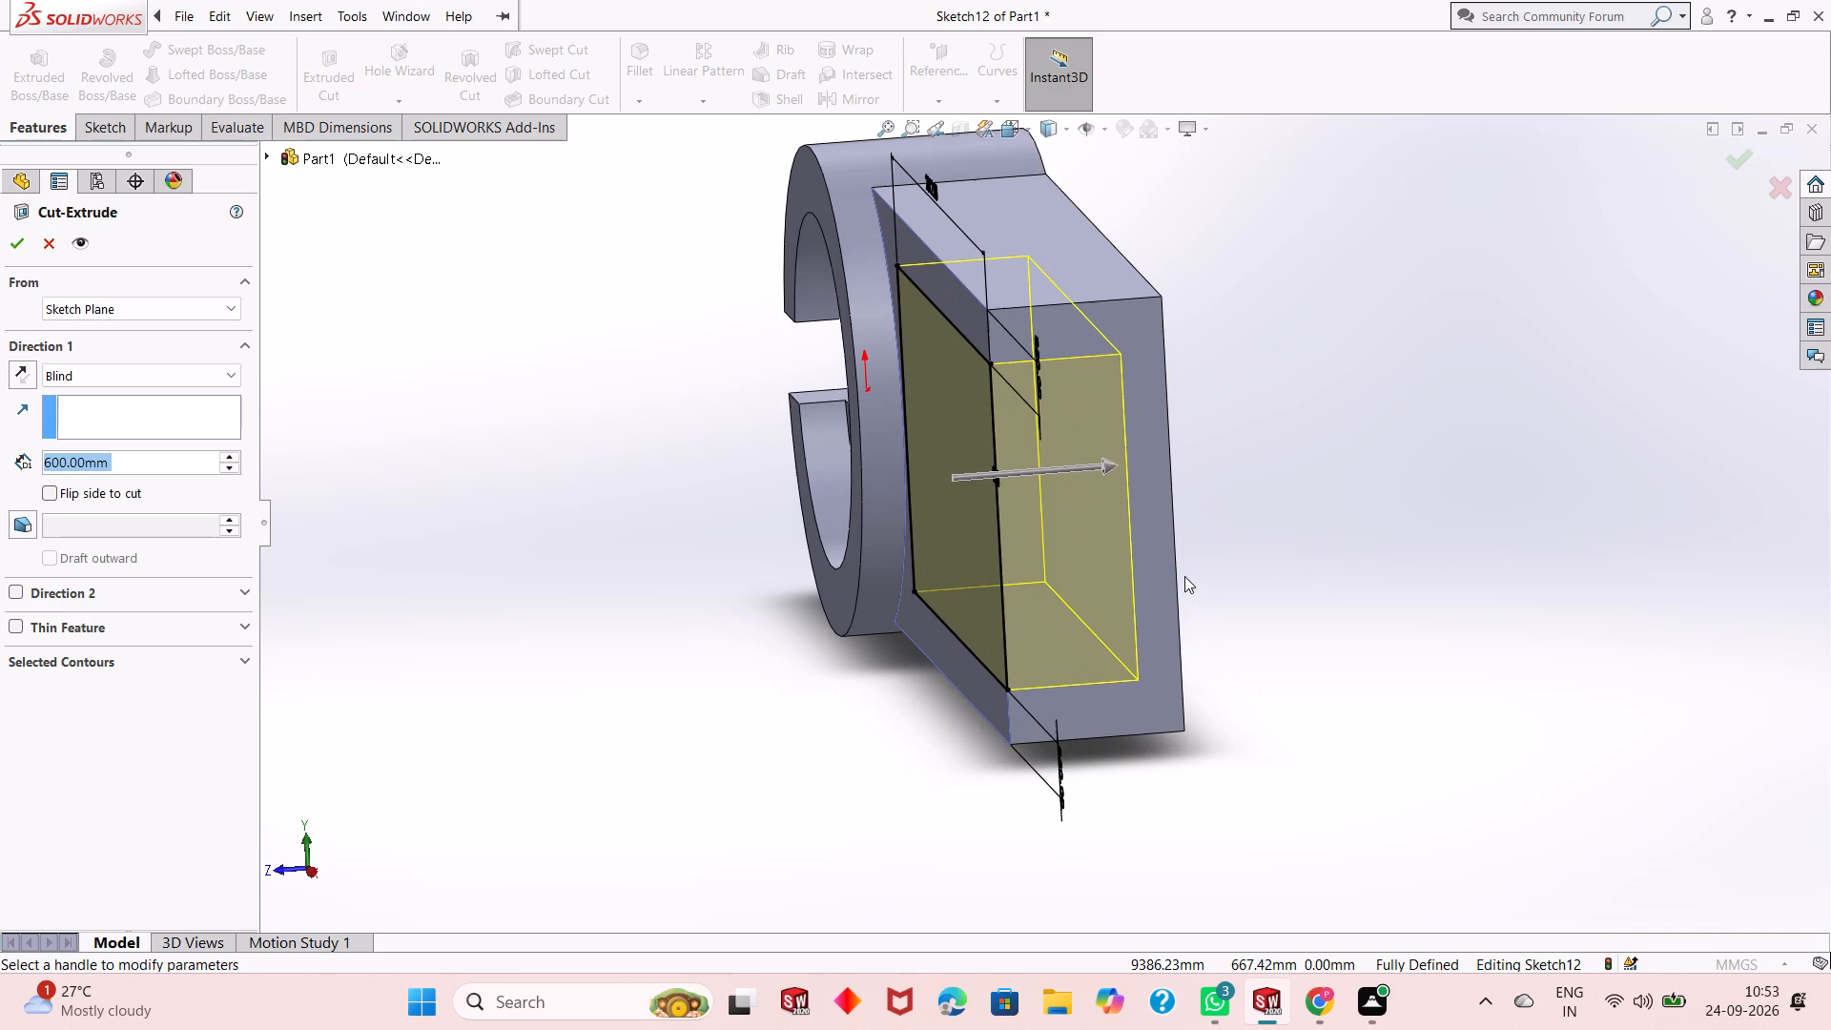
scroll(1184, 576, down, 1)
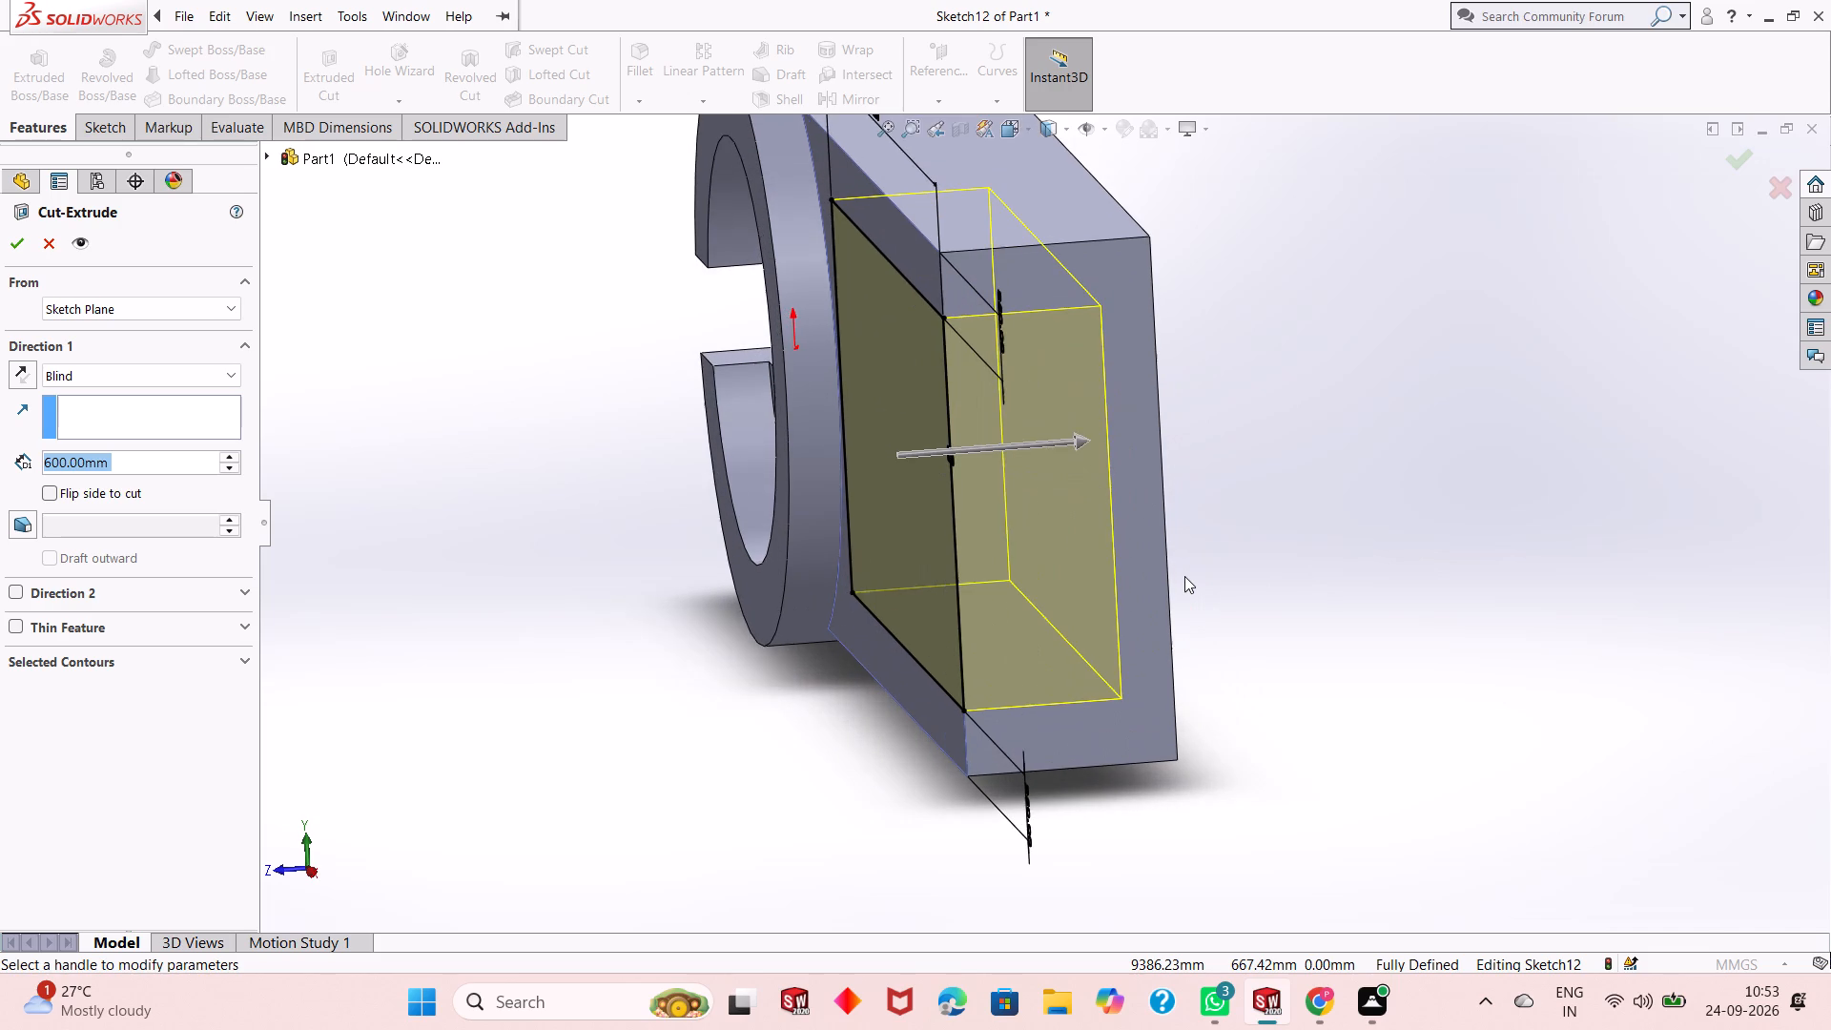
scroll(1184, 576, up, 1)
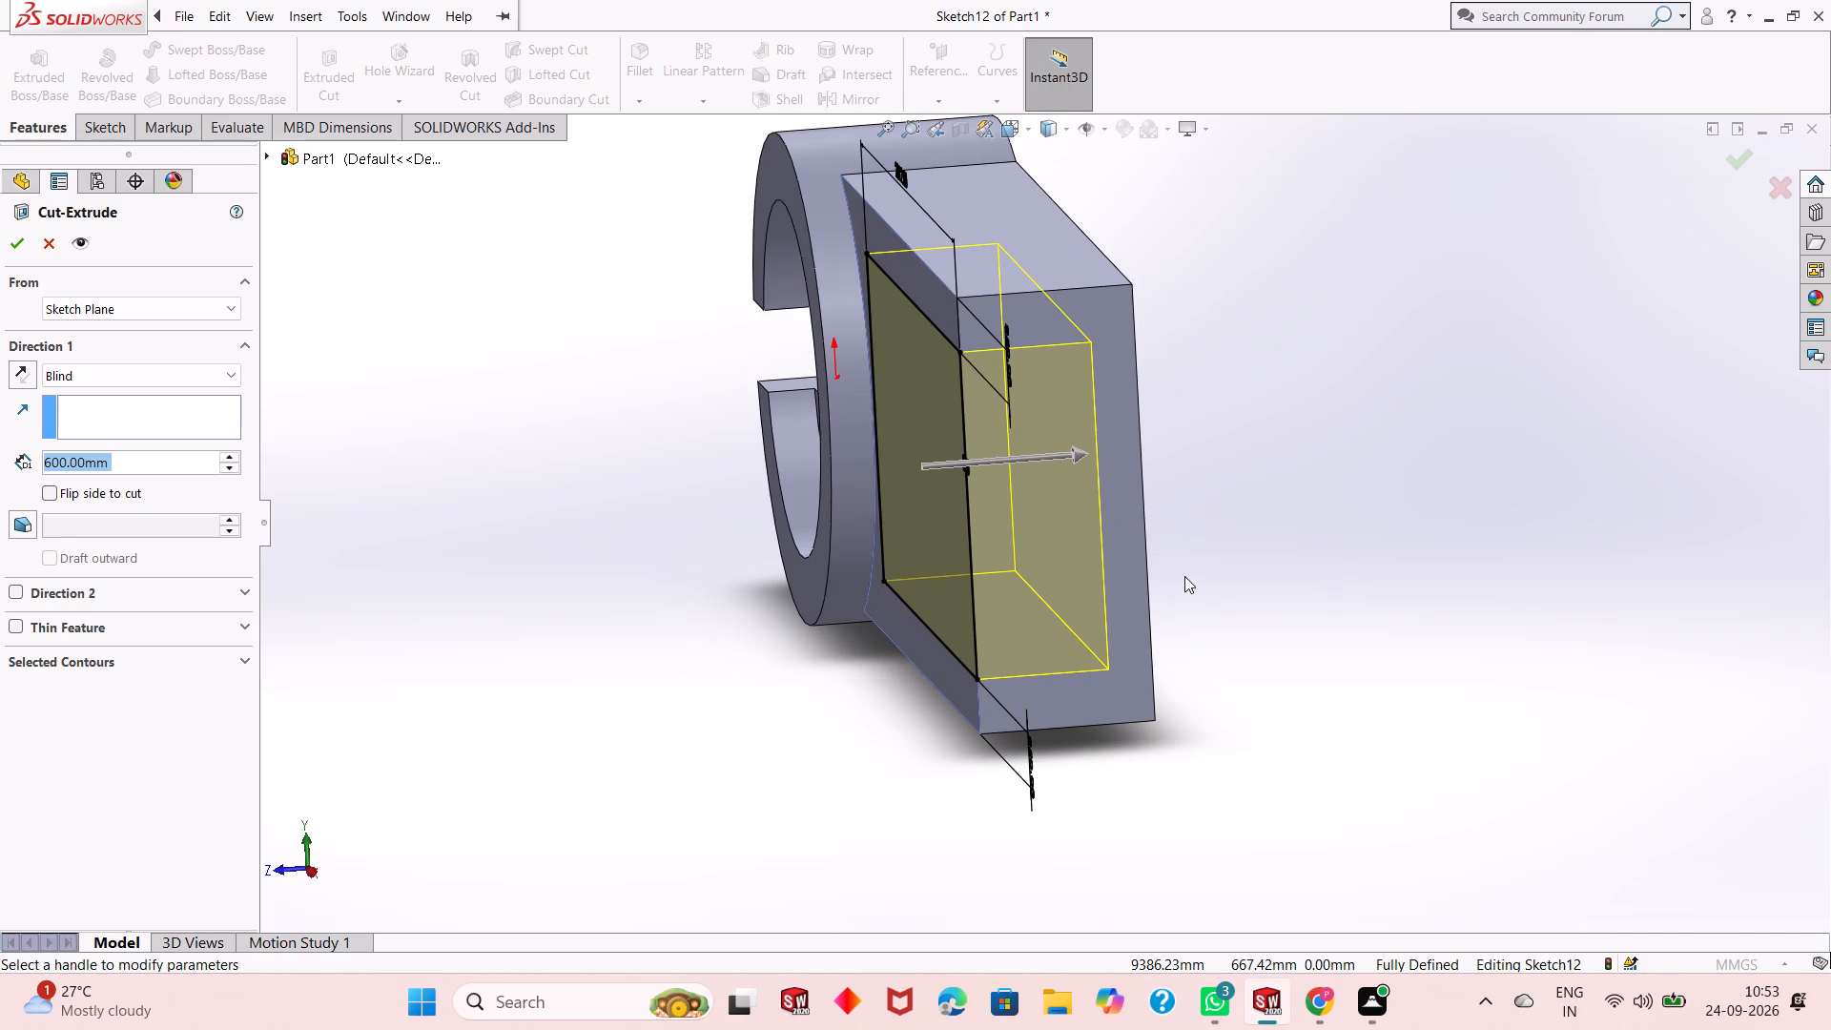
scroll(1184, 576, down, 1)
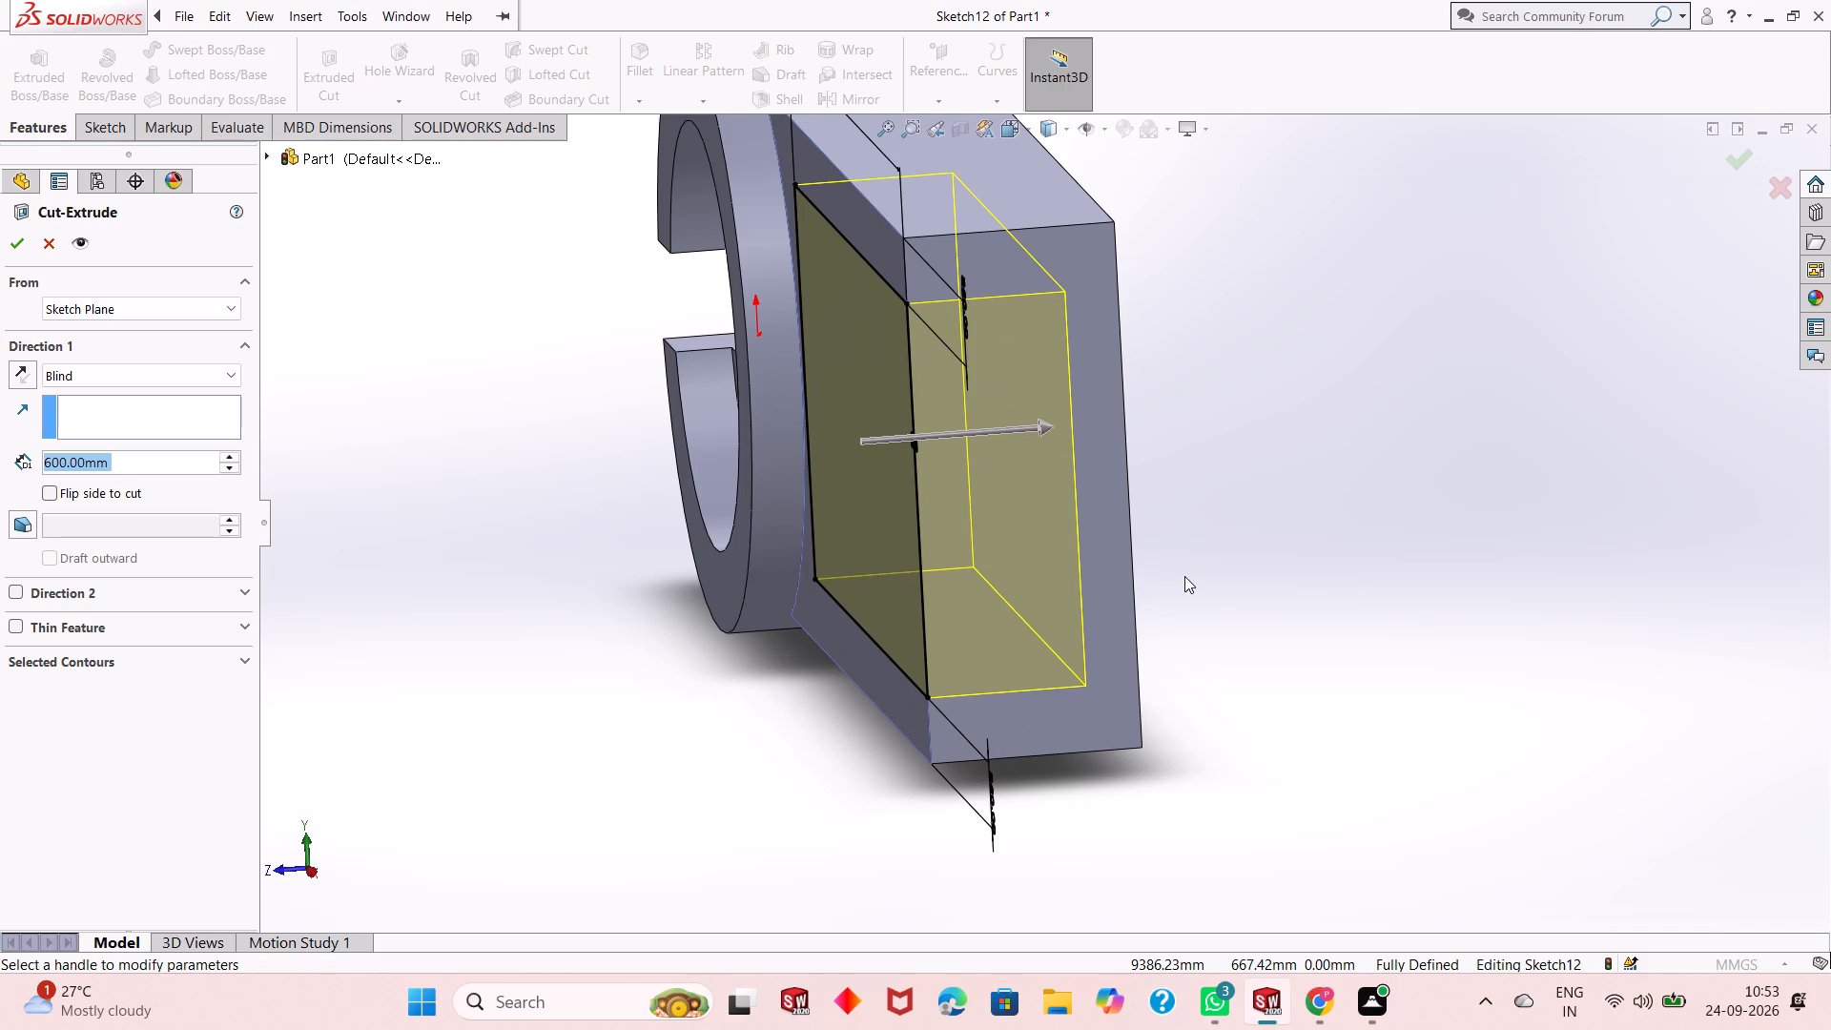
scroll(1184, 576, down, 1)
scroll(1184, 576, up, 2)
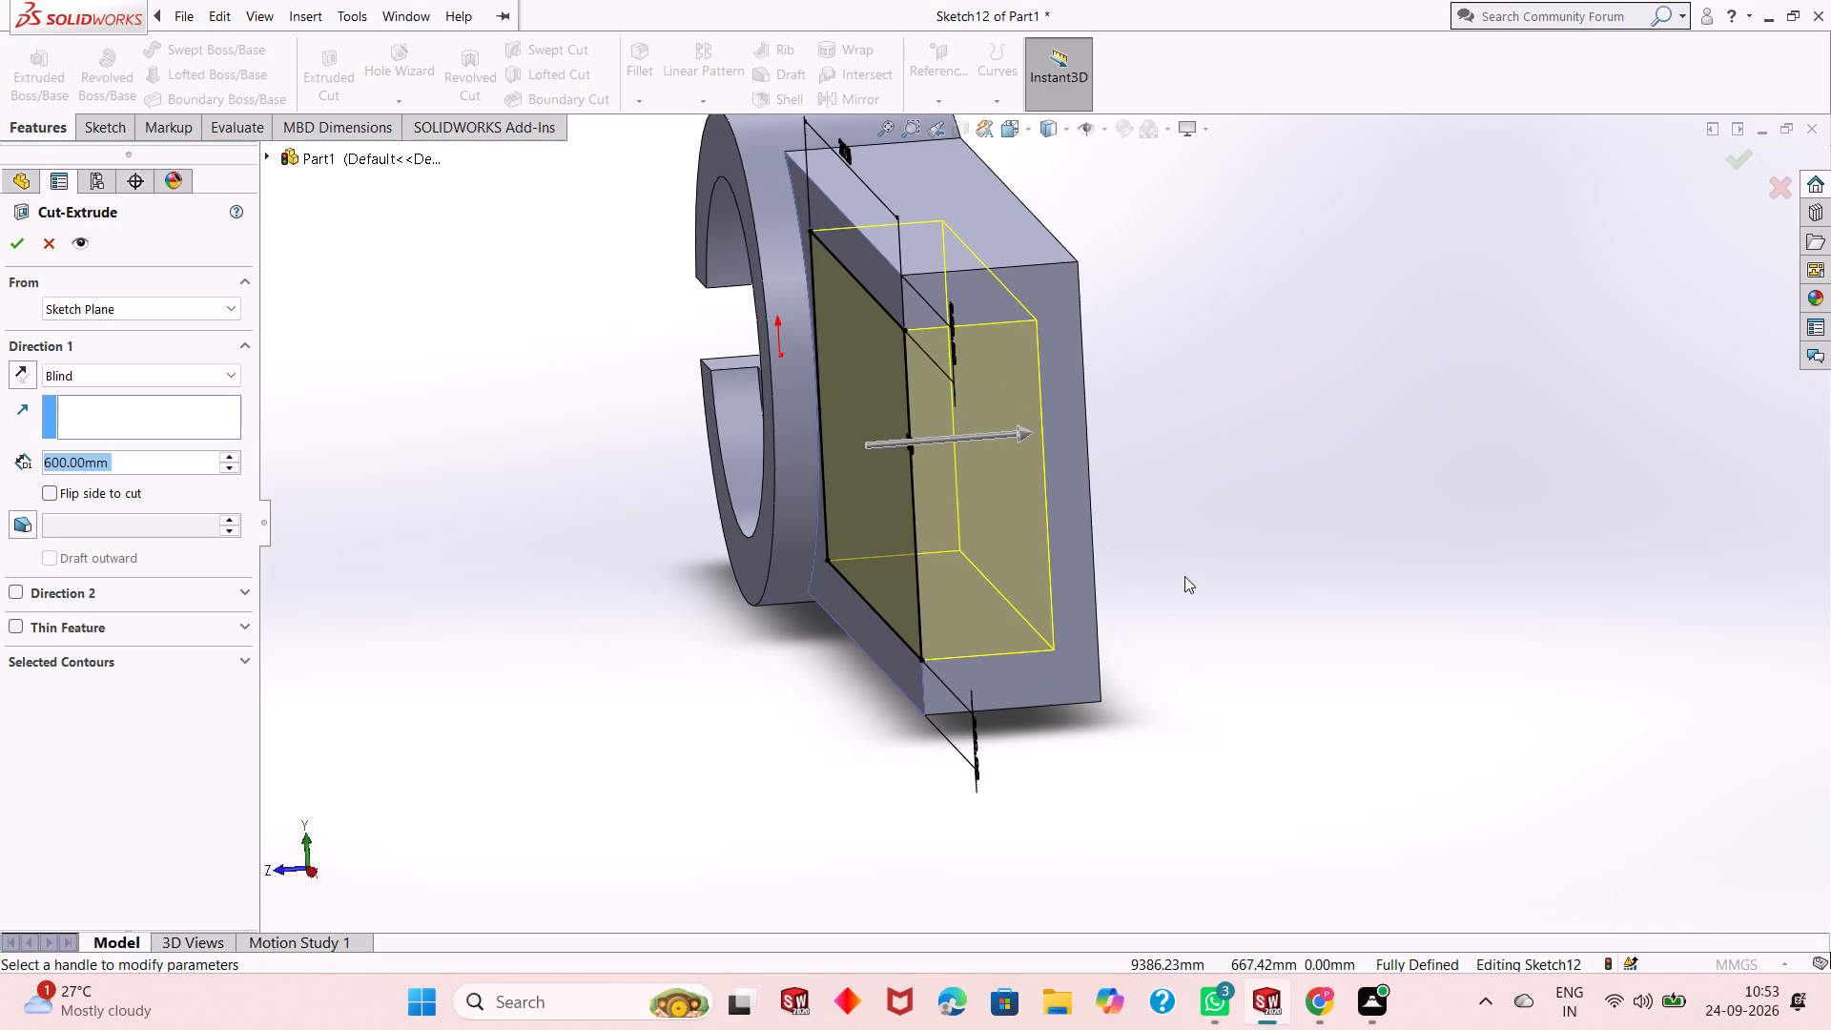
click(11, 248)
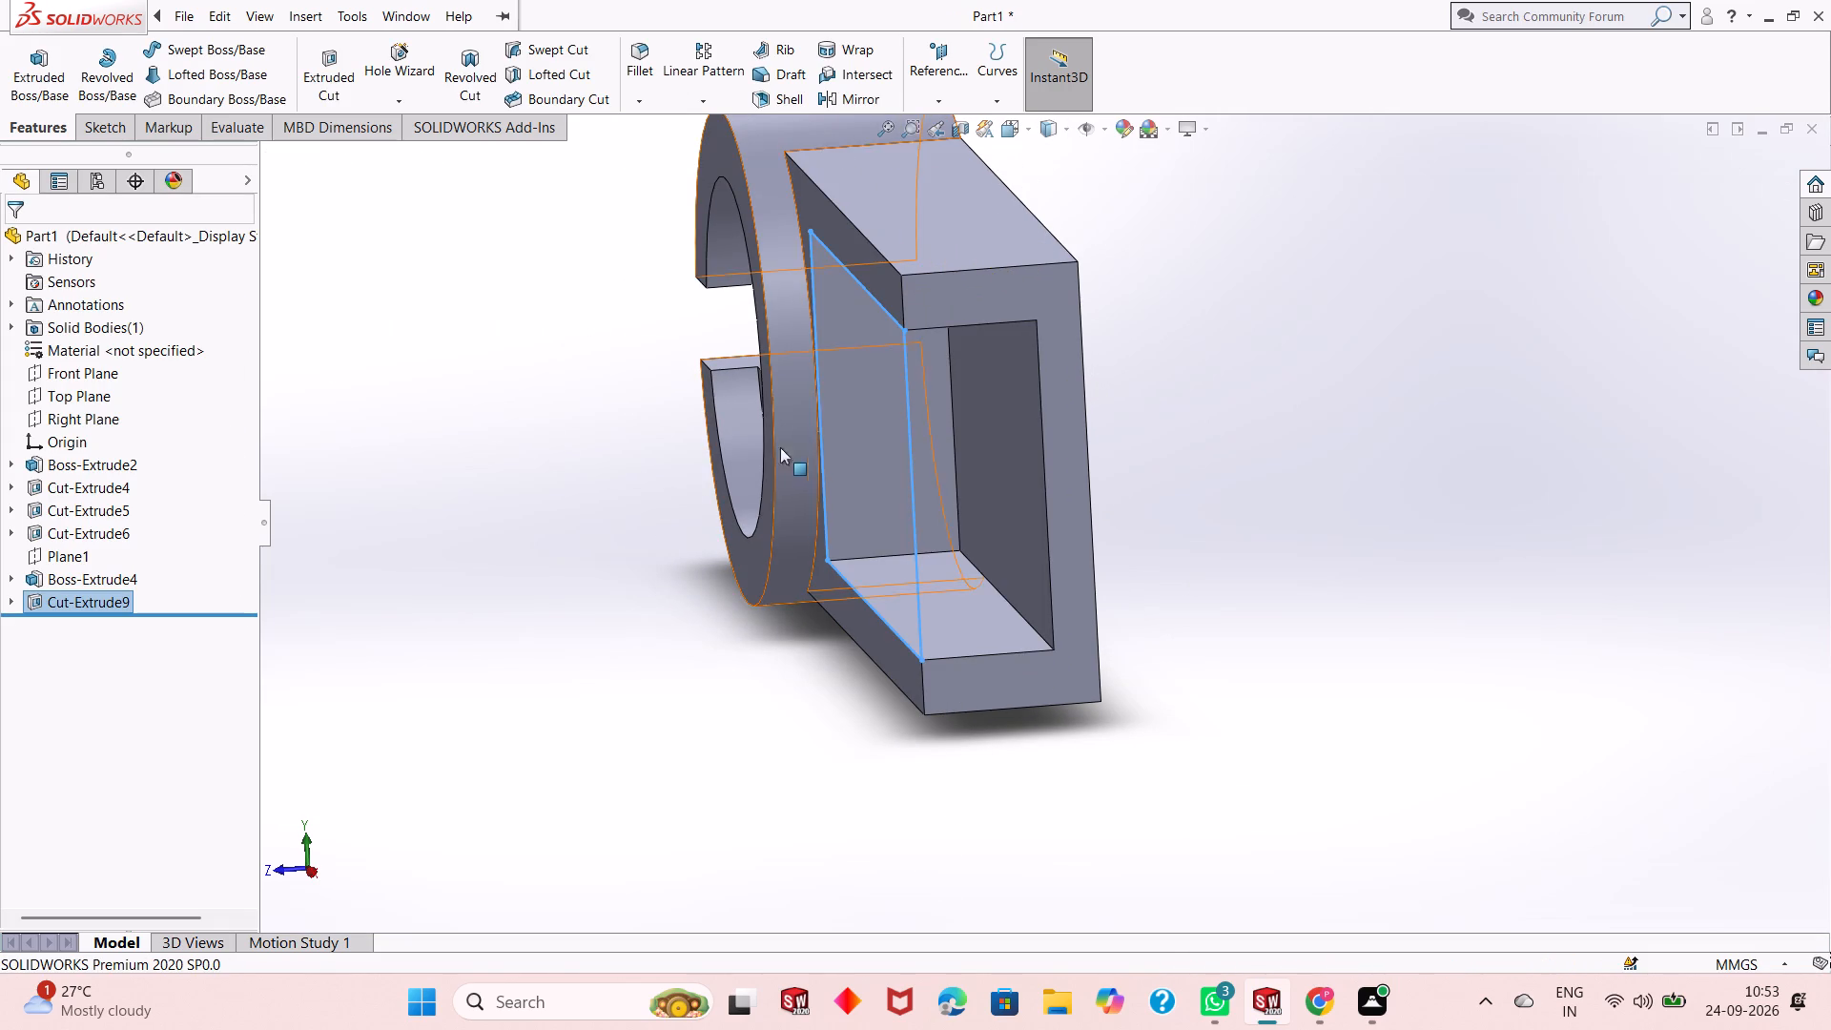
Apply a symmetric 600 mm face fillet between the recess's inner end wall and its floor.
click(611, 475)
middle_drag(799, 474, 946, 431)
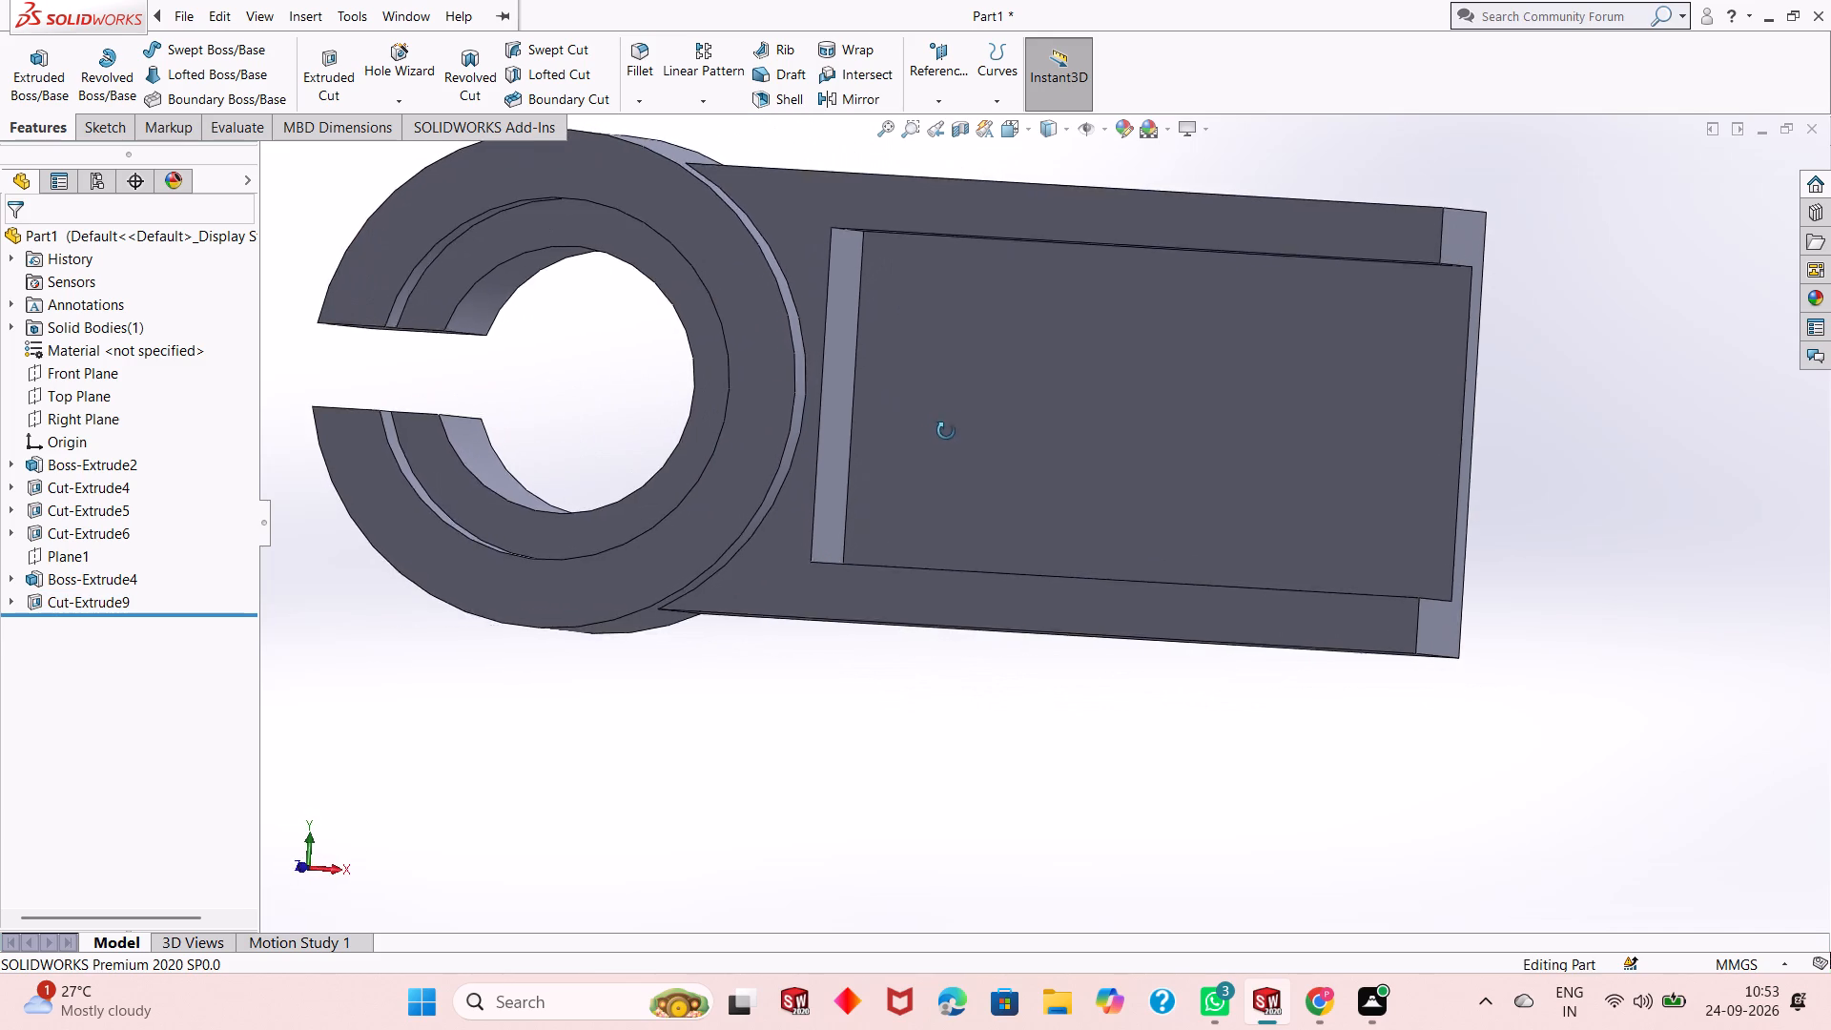
middle_drag(946, 431, 930, 480)
middle_drag(922, 482, 871, 489)
scroll(864, 408, down, 1)
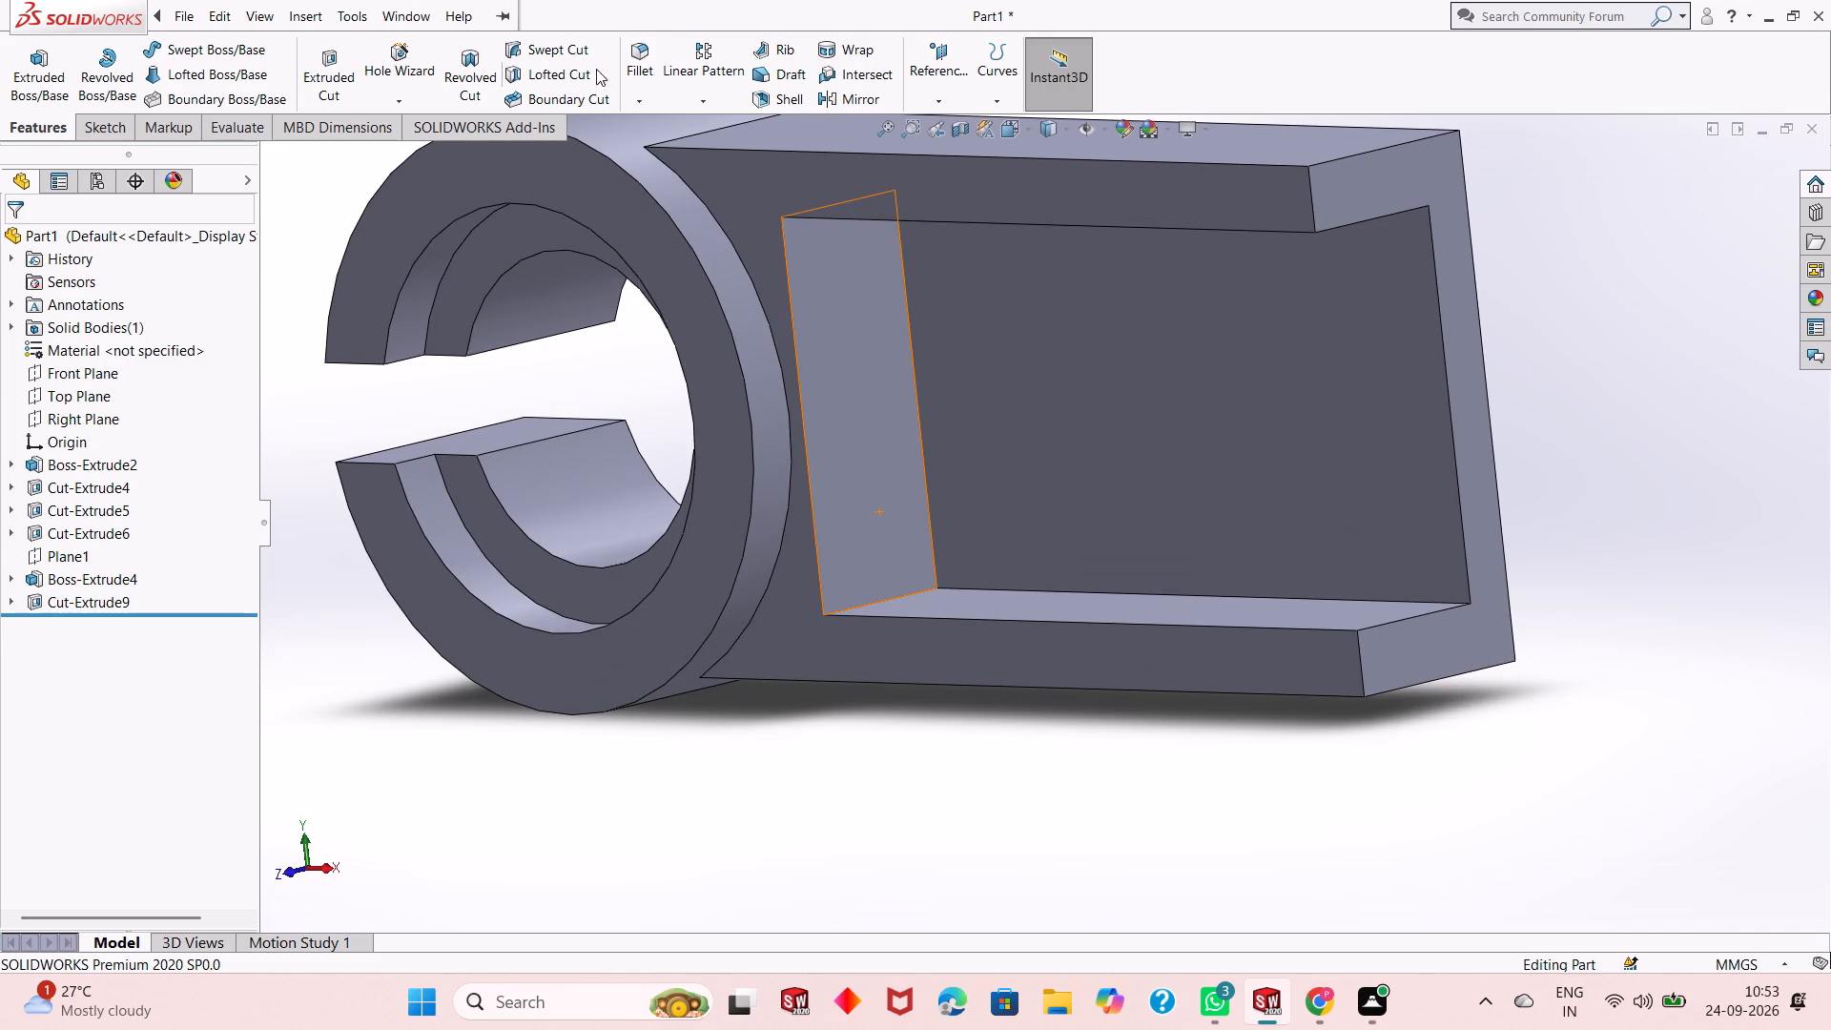
click(632, 57)
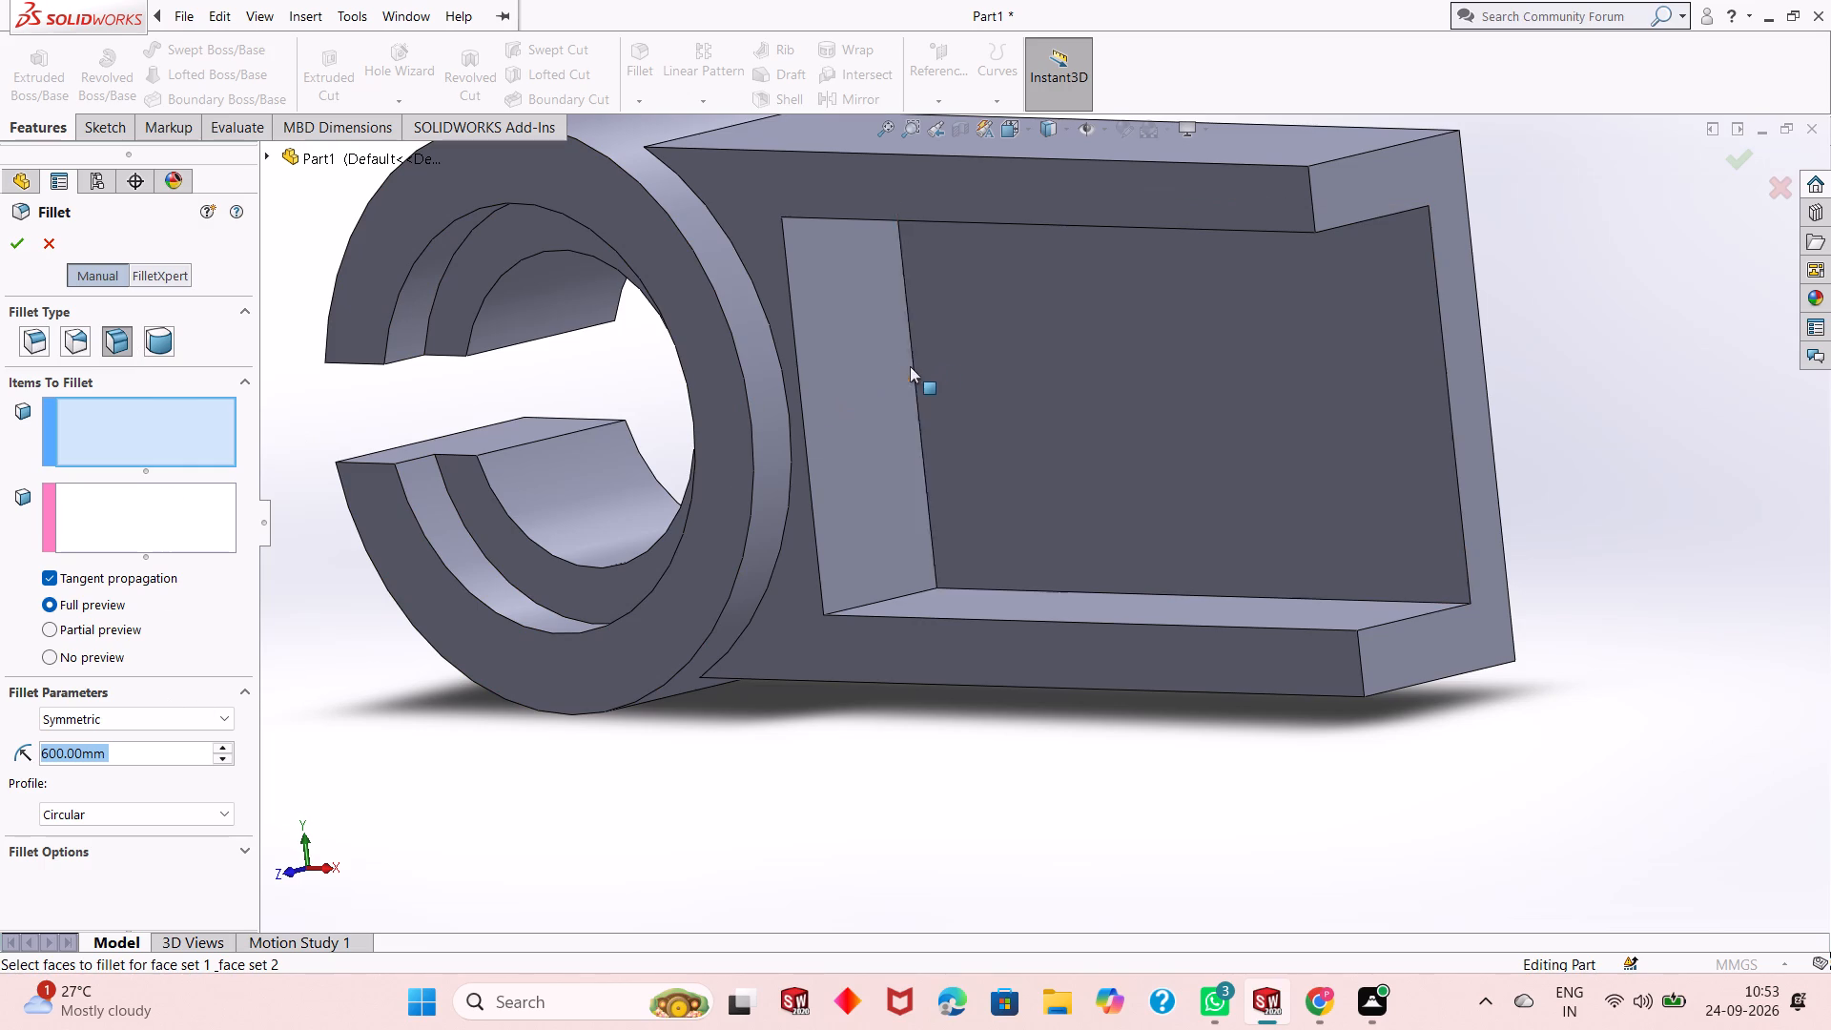
click(863, 394)
click(148, 520)
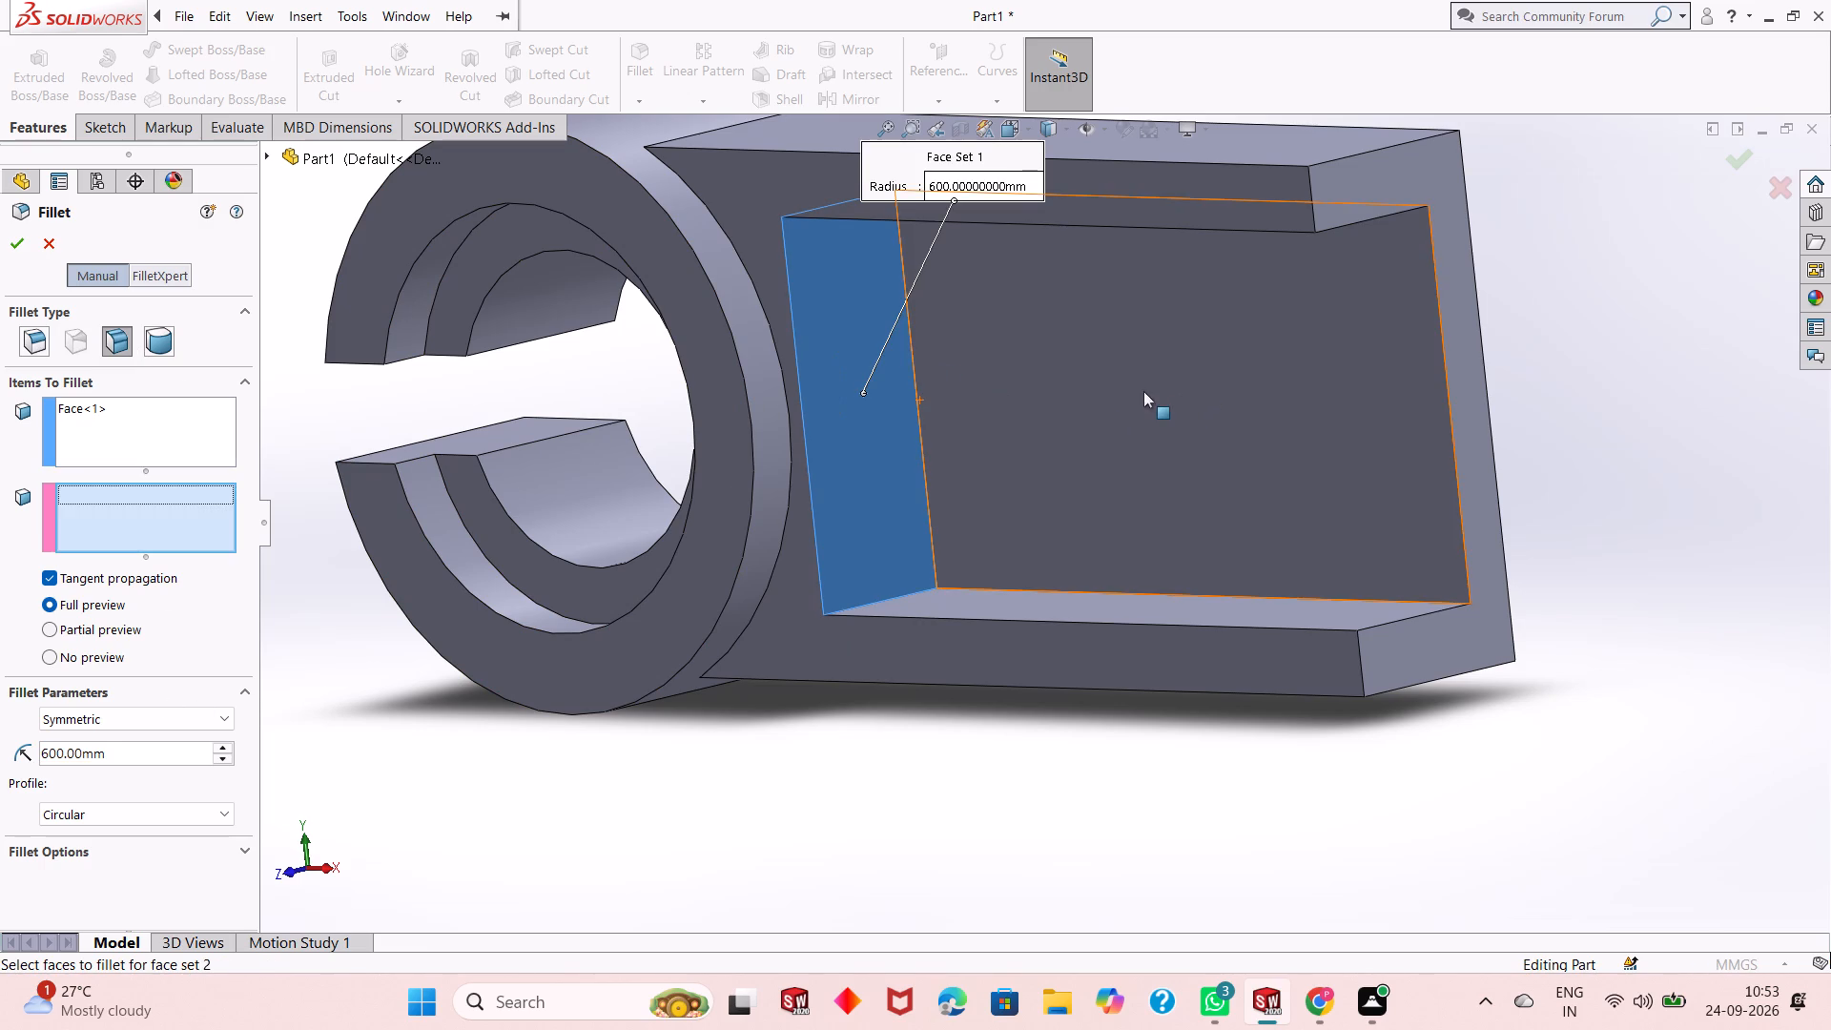
click(1143, 391)
click(25, 253)
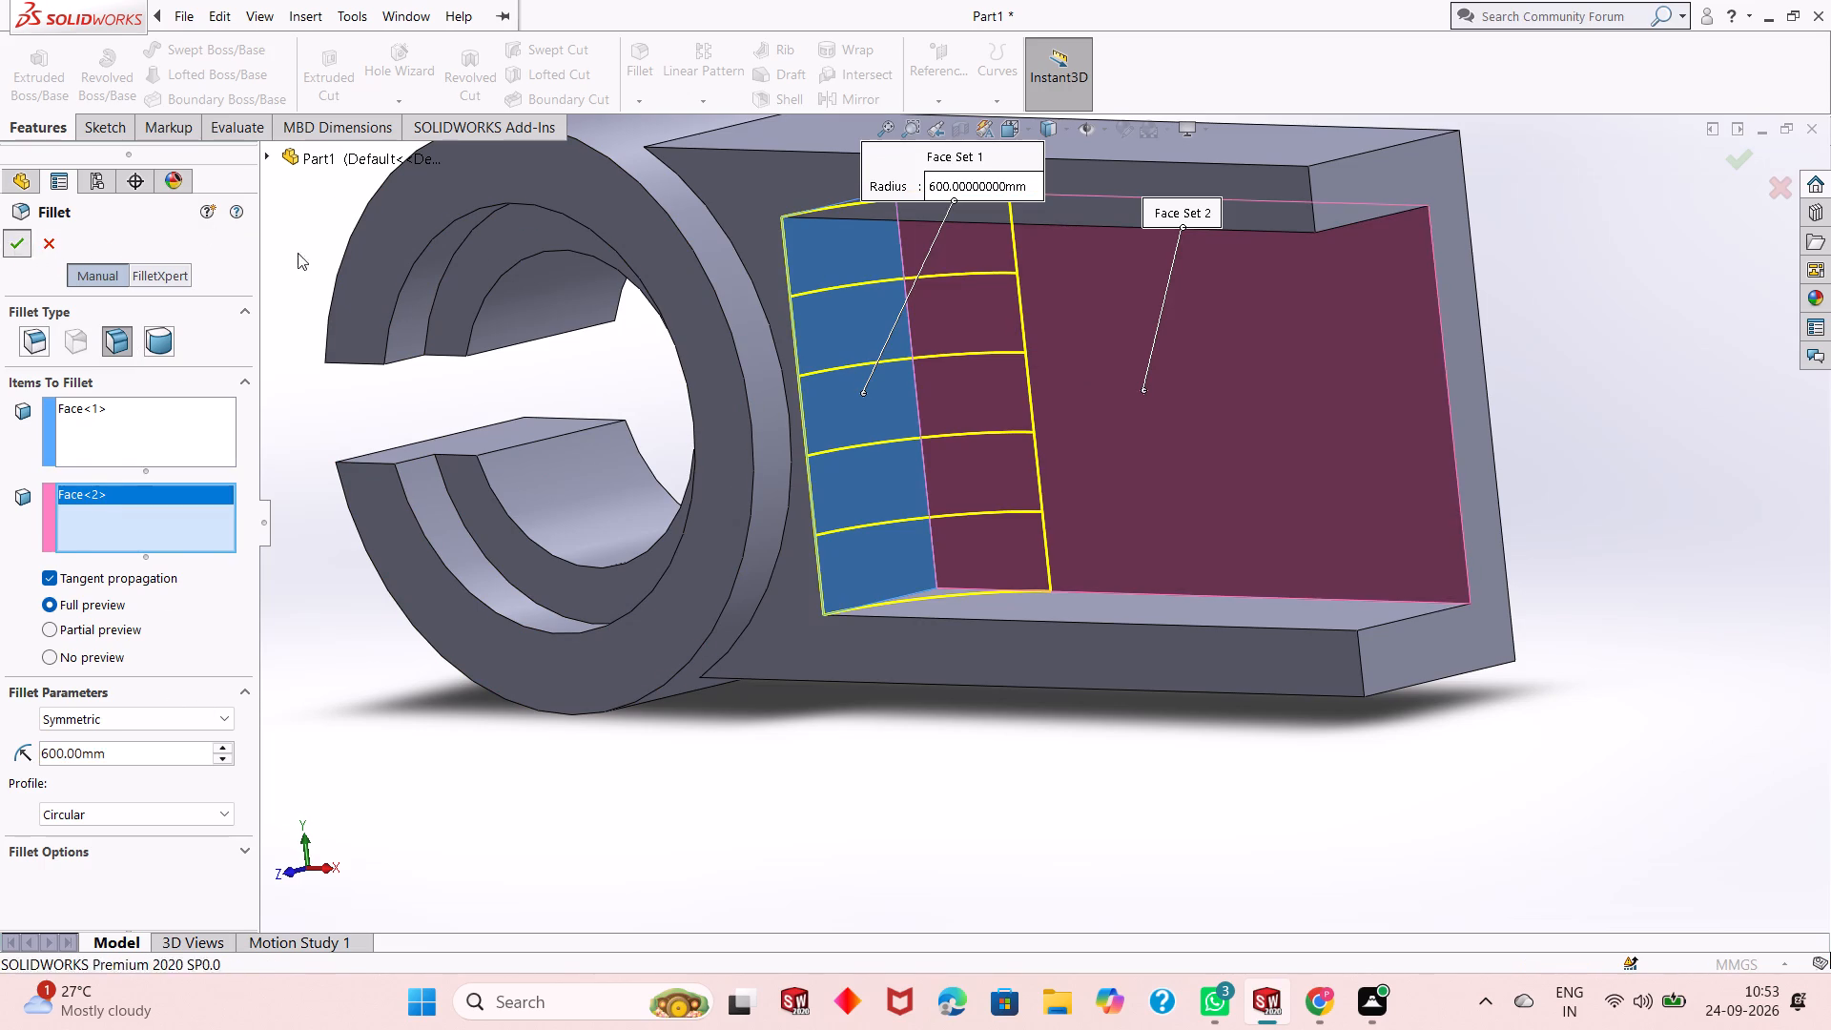
Open a new sketch on the flat floor face of the recess, viewed straight on.
middle_drag(987, 341, 1058, 288)
scroll(995, 286, up, 2)
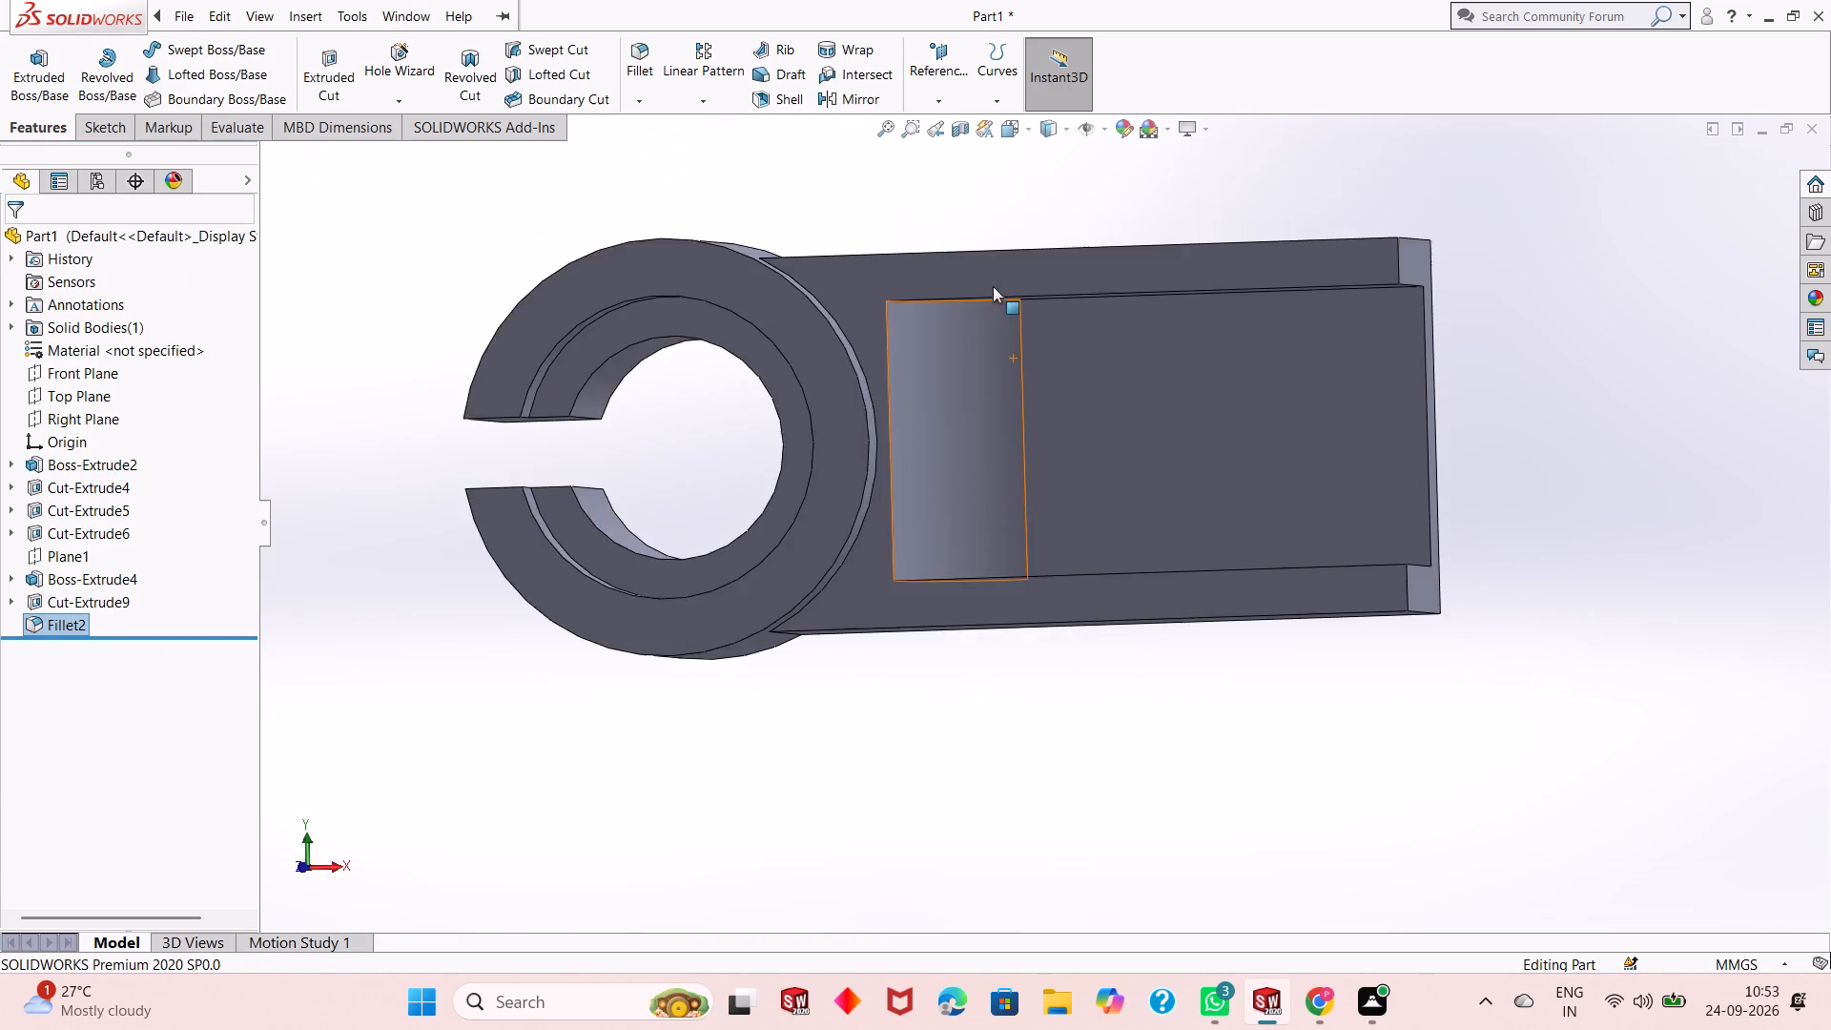
scroll(993, 286, up, 2)
right_click(1303, 271)
click(1288, 256)
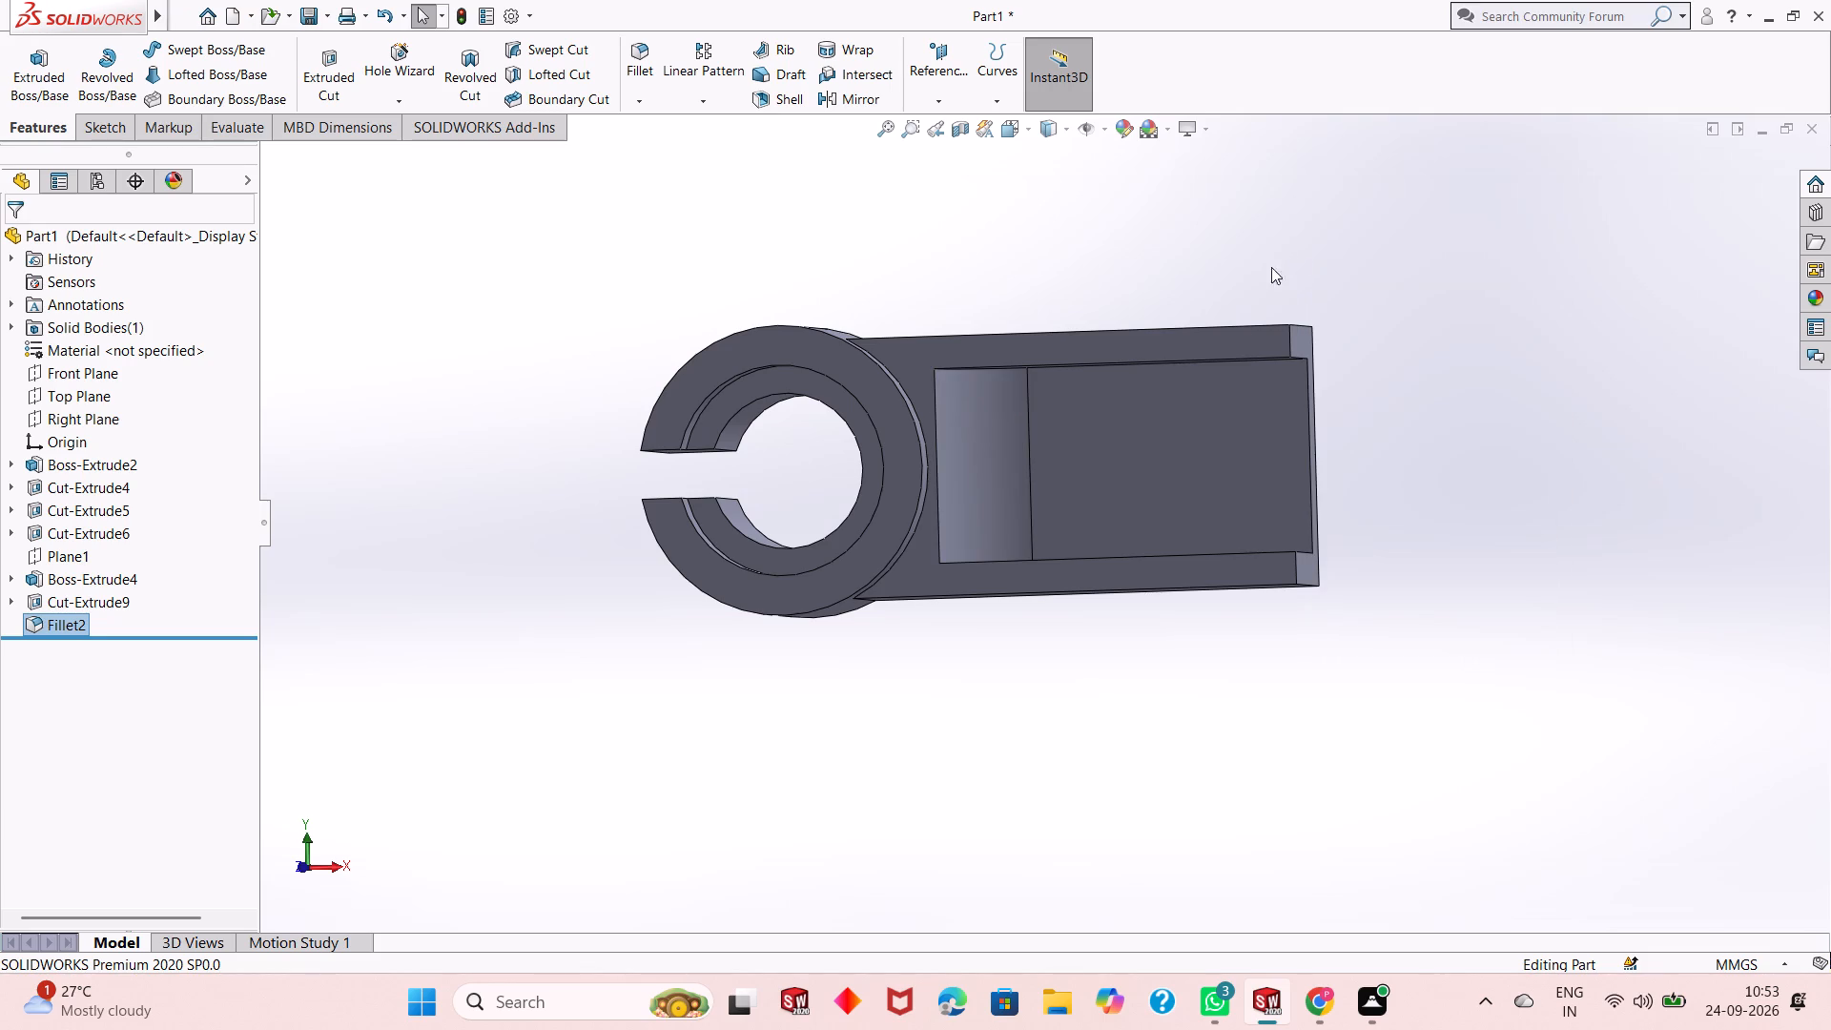
scroll(1171, 408, down, 3)
click(1231, 486)
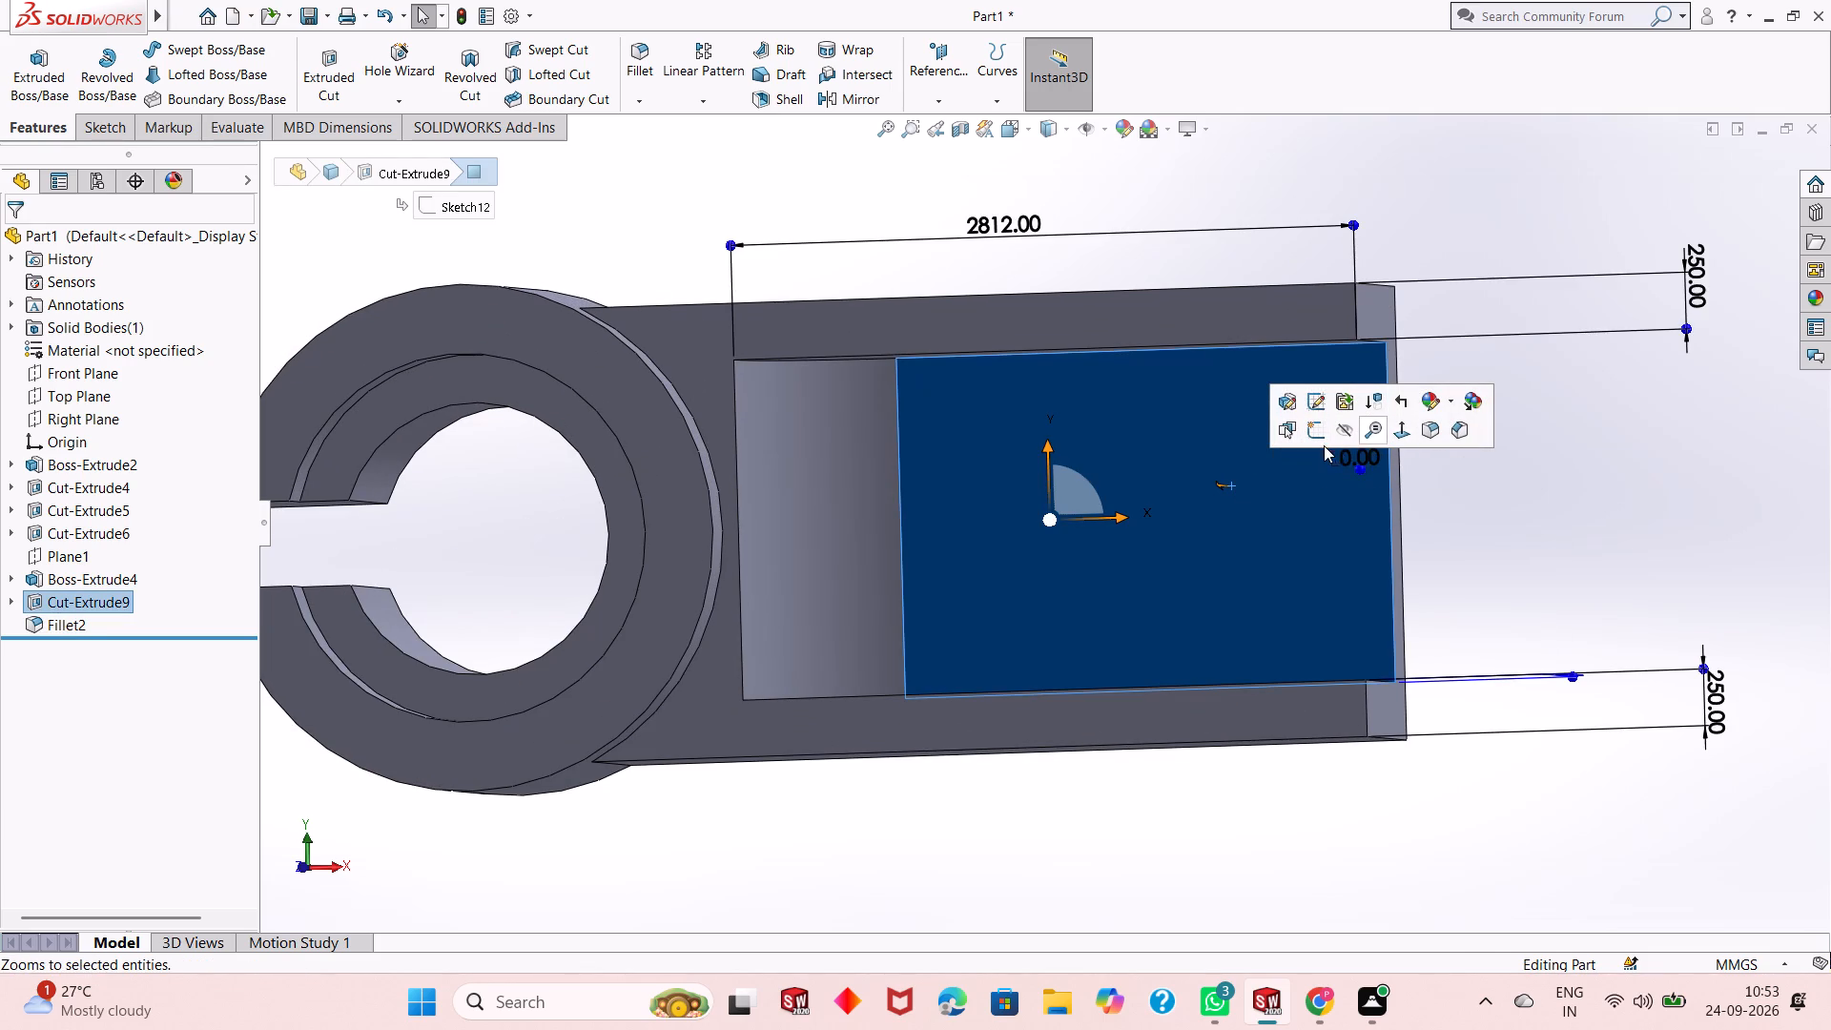
click(1318, 441)
middle_drag(1422, 429, 1288, 463)
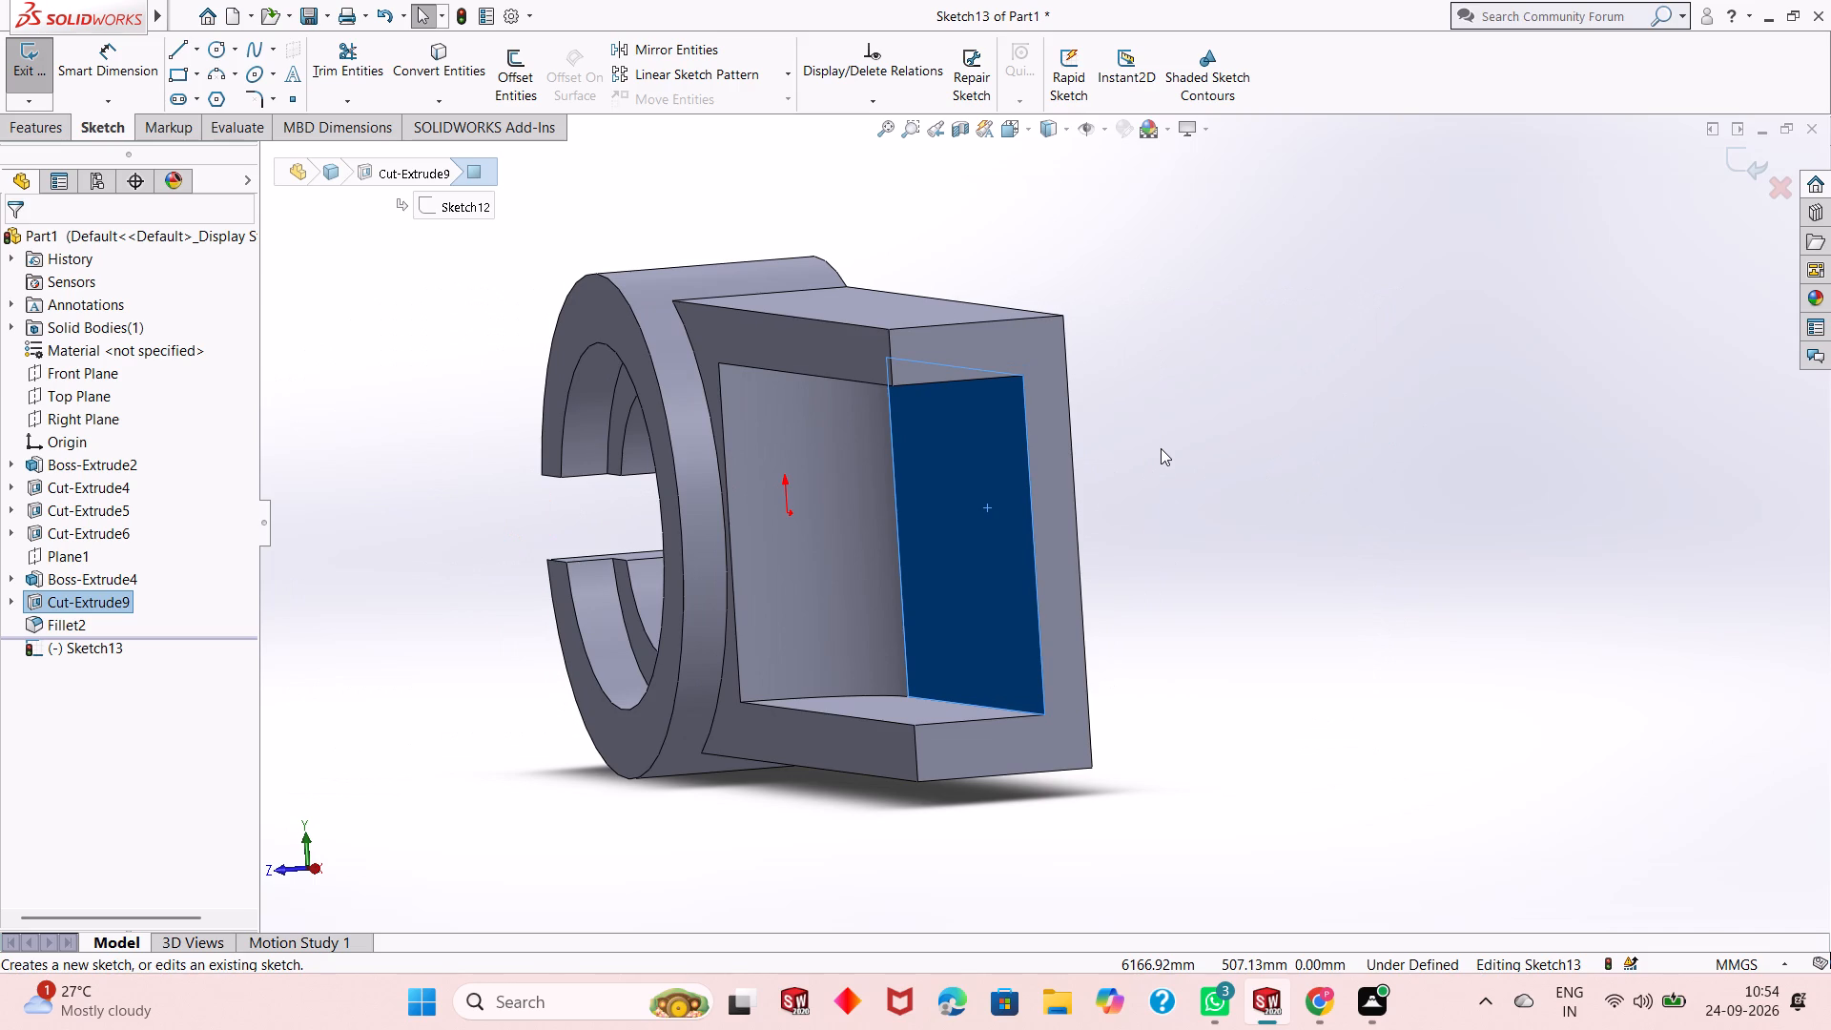
key(ctrl+8)
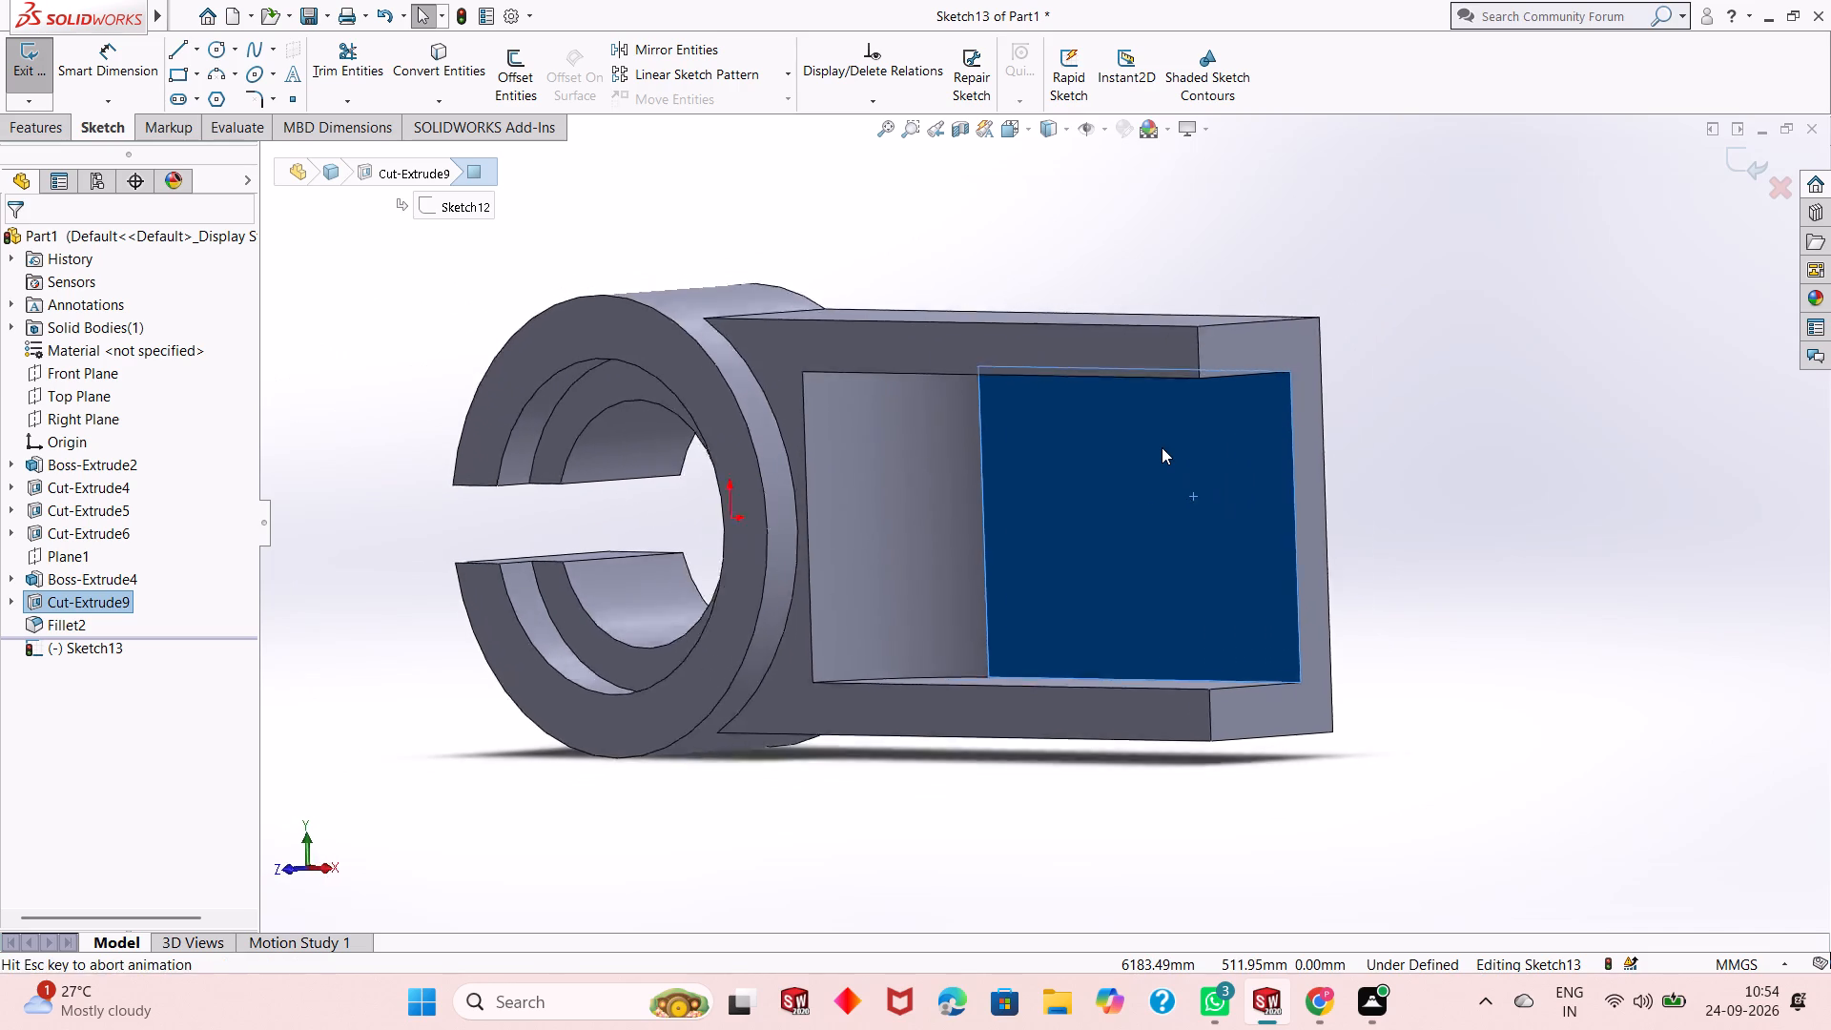
key(Escape)
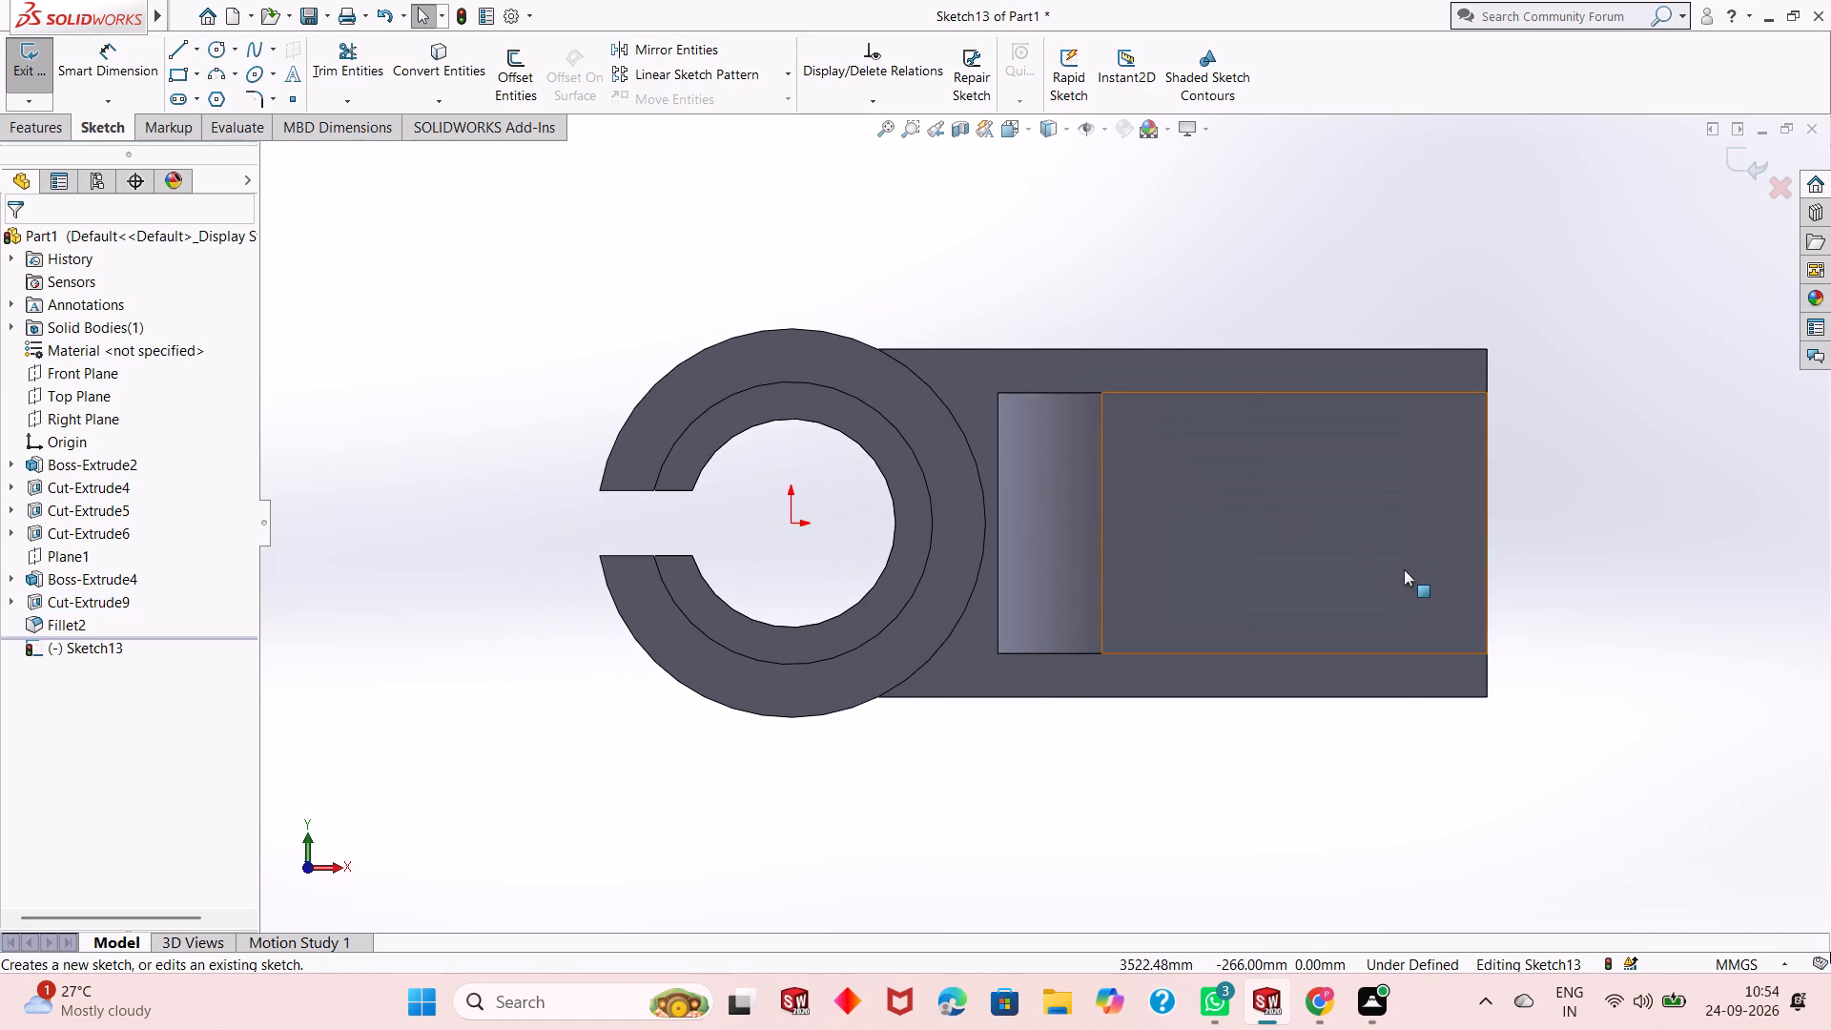
Sketch a circle of about 455 mm radius on the recess floor, centred about 2662 mm horizontally from the origin.
scroll(1404, 569, down, 3)
scroll(1405, 569, up, 1)
scroll(1314, 555, up, 1)
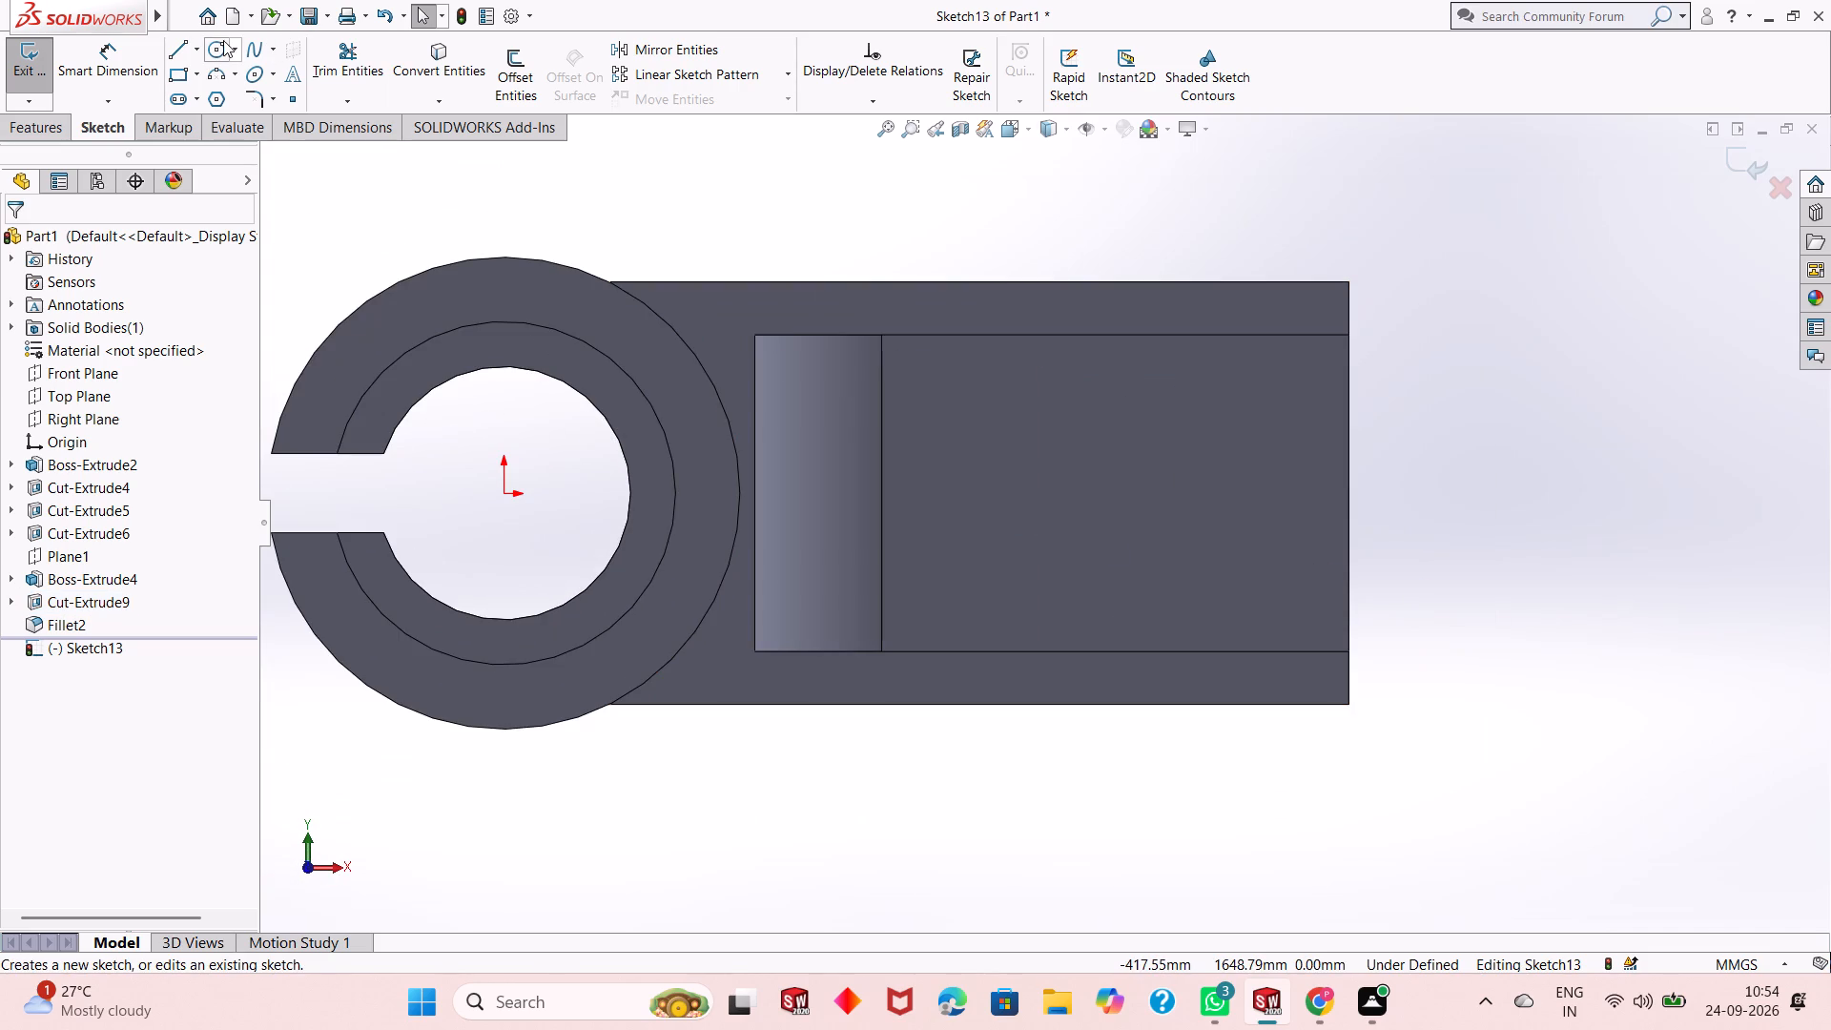
click(212, 50)
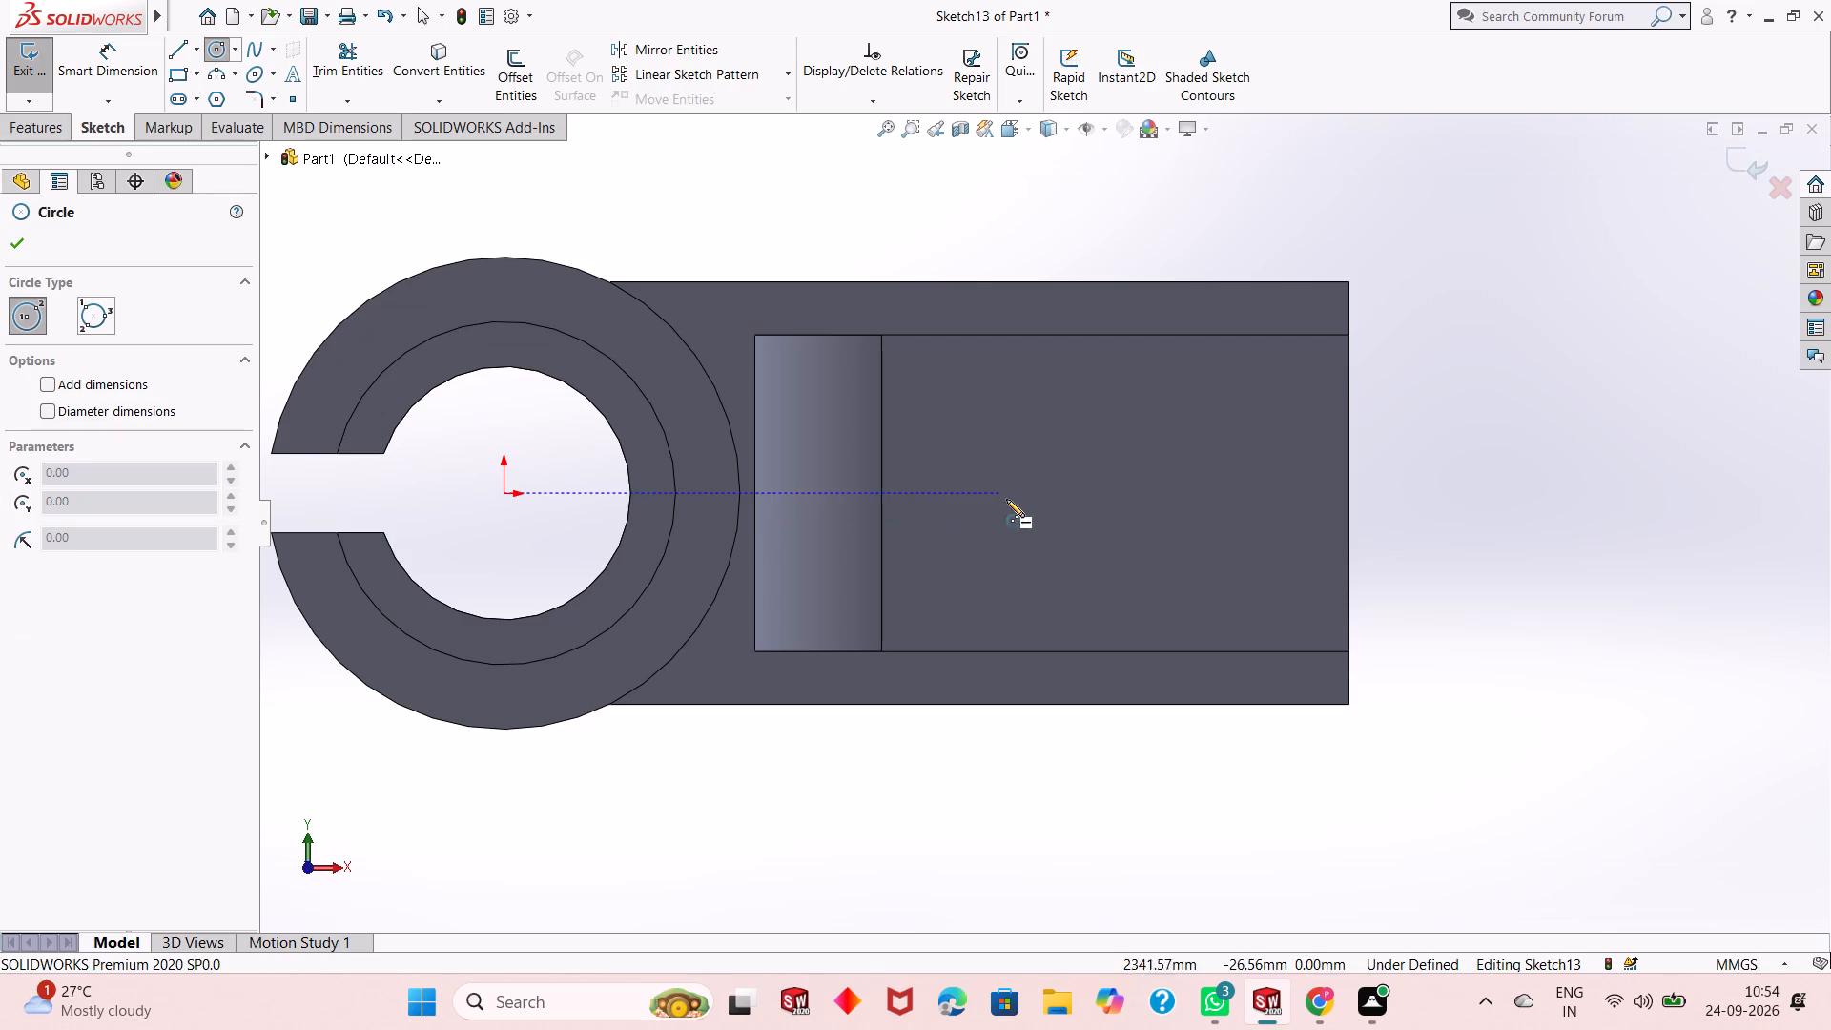
click(1066, 491)
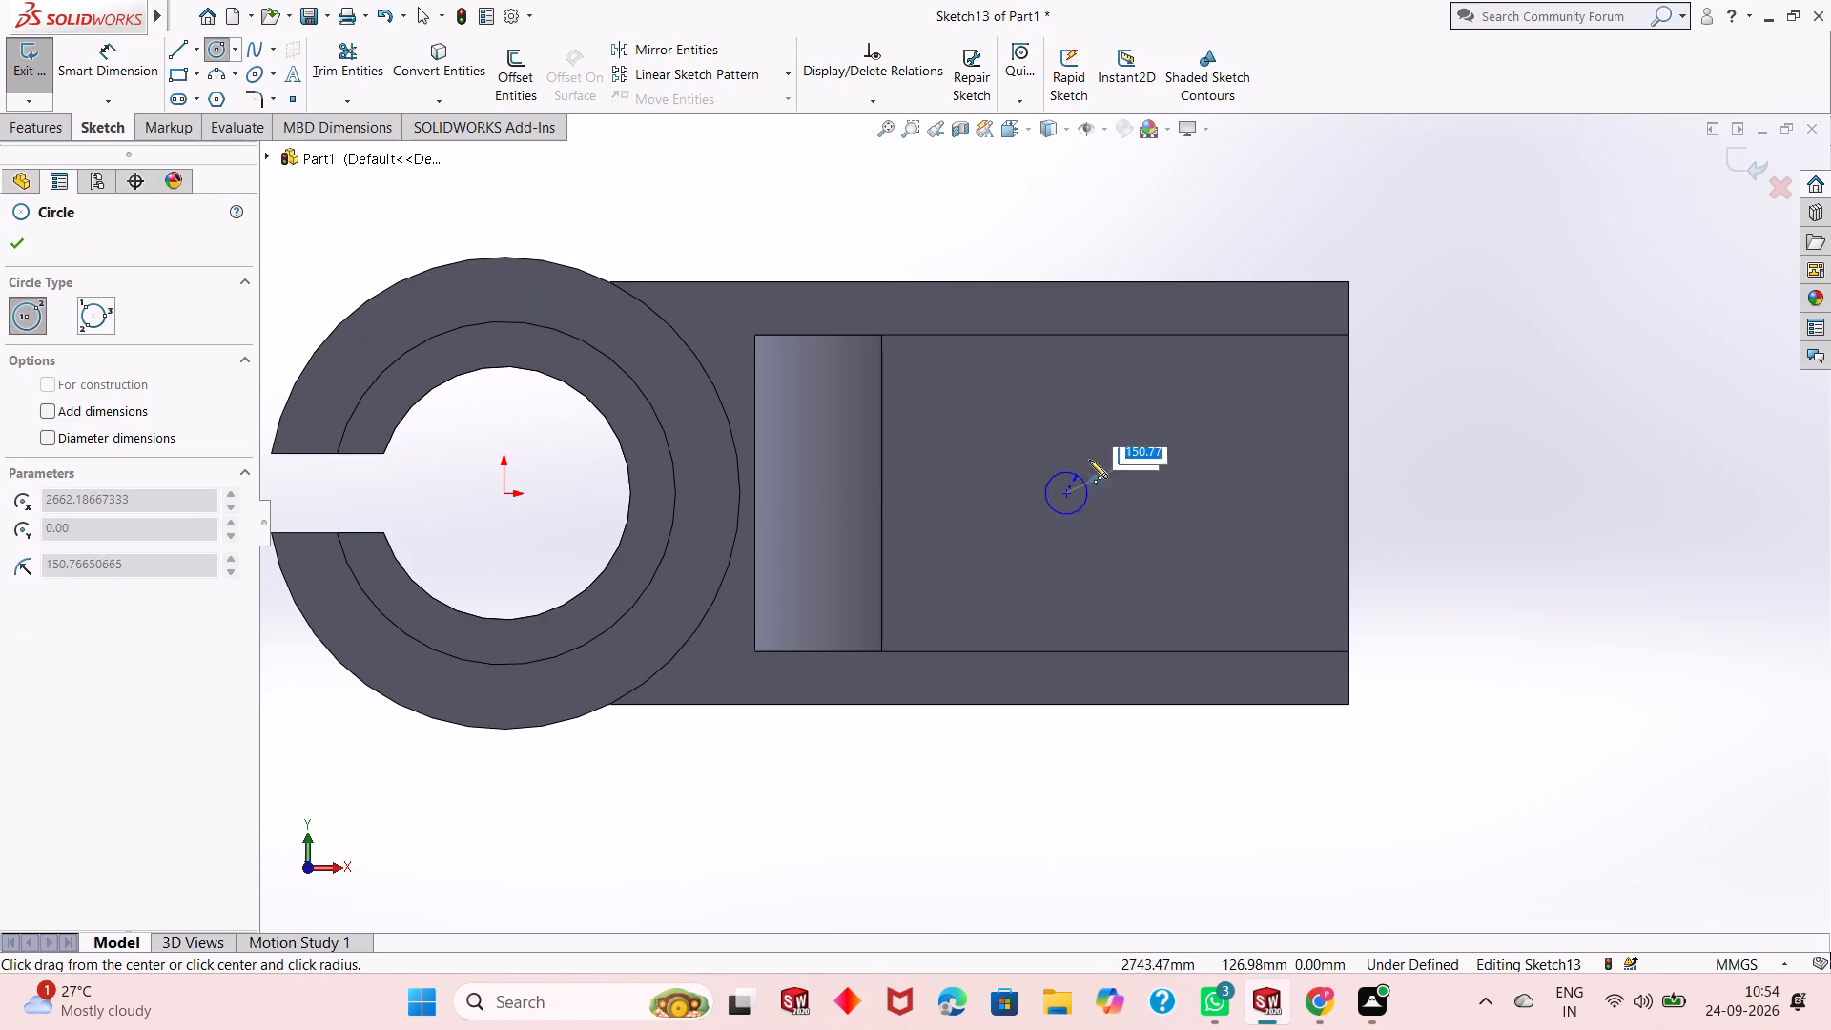
click(1129, 421)
right_click(959, 198)
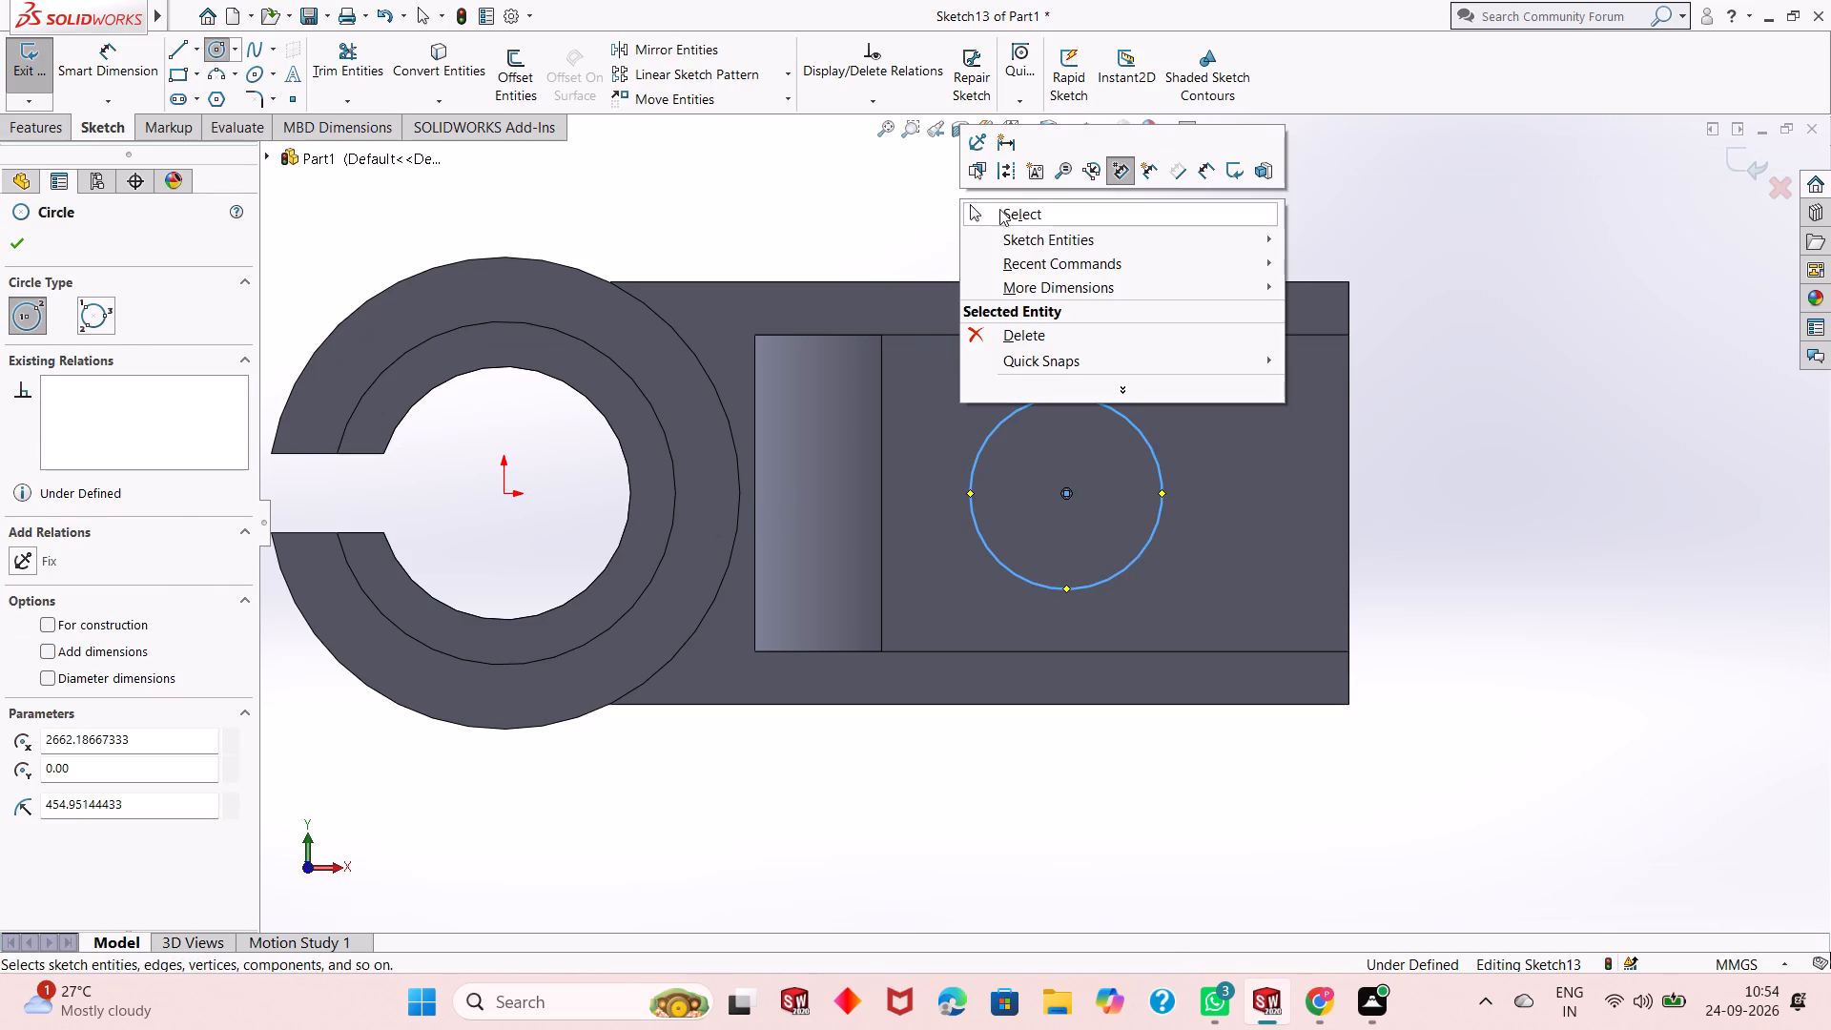
click(1002, 209)
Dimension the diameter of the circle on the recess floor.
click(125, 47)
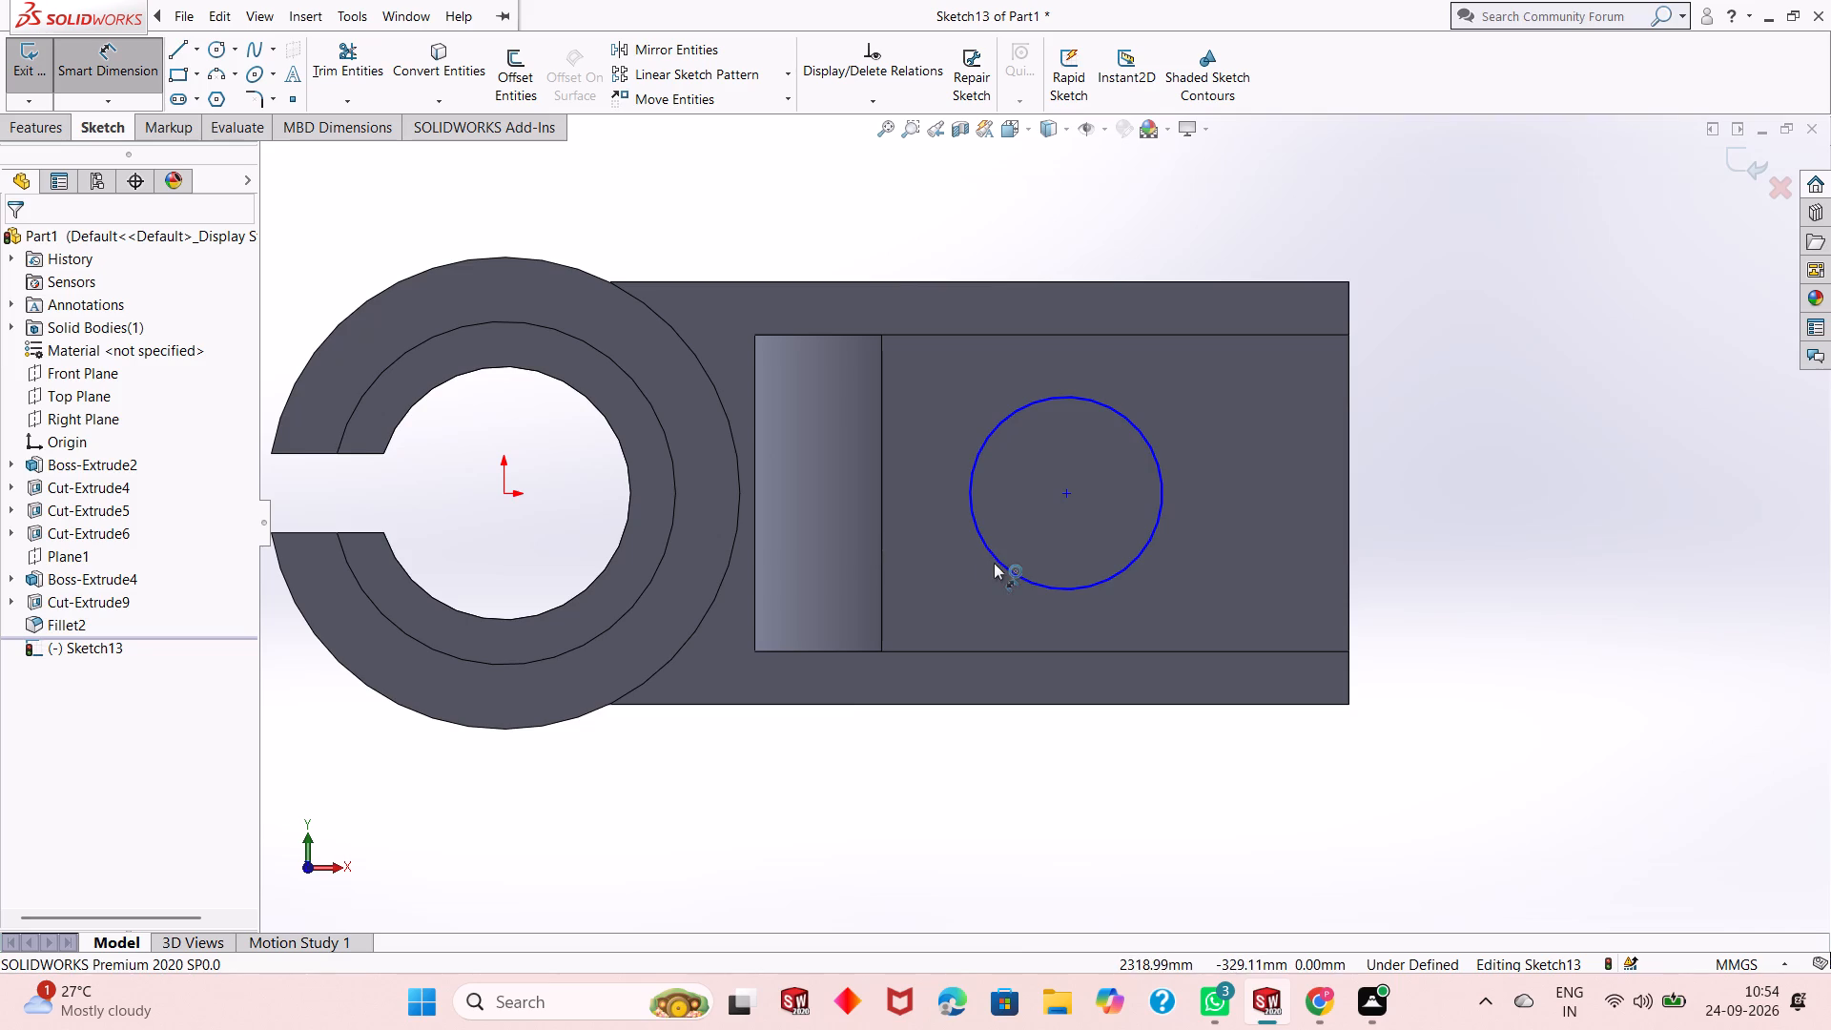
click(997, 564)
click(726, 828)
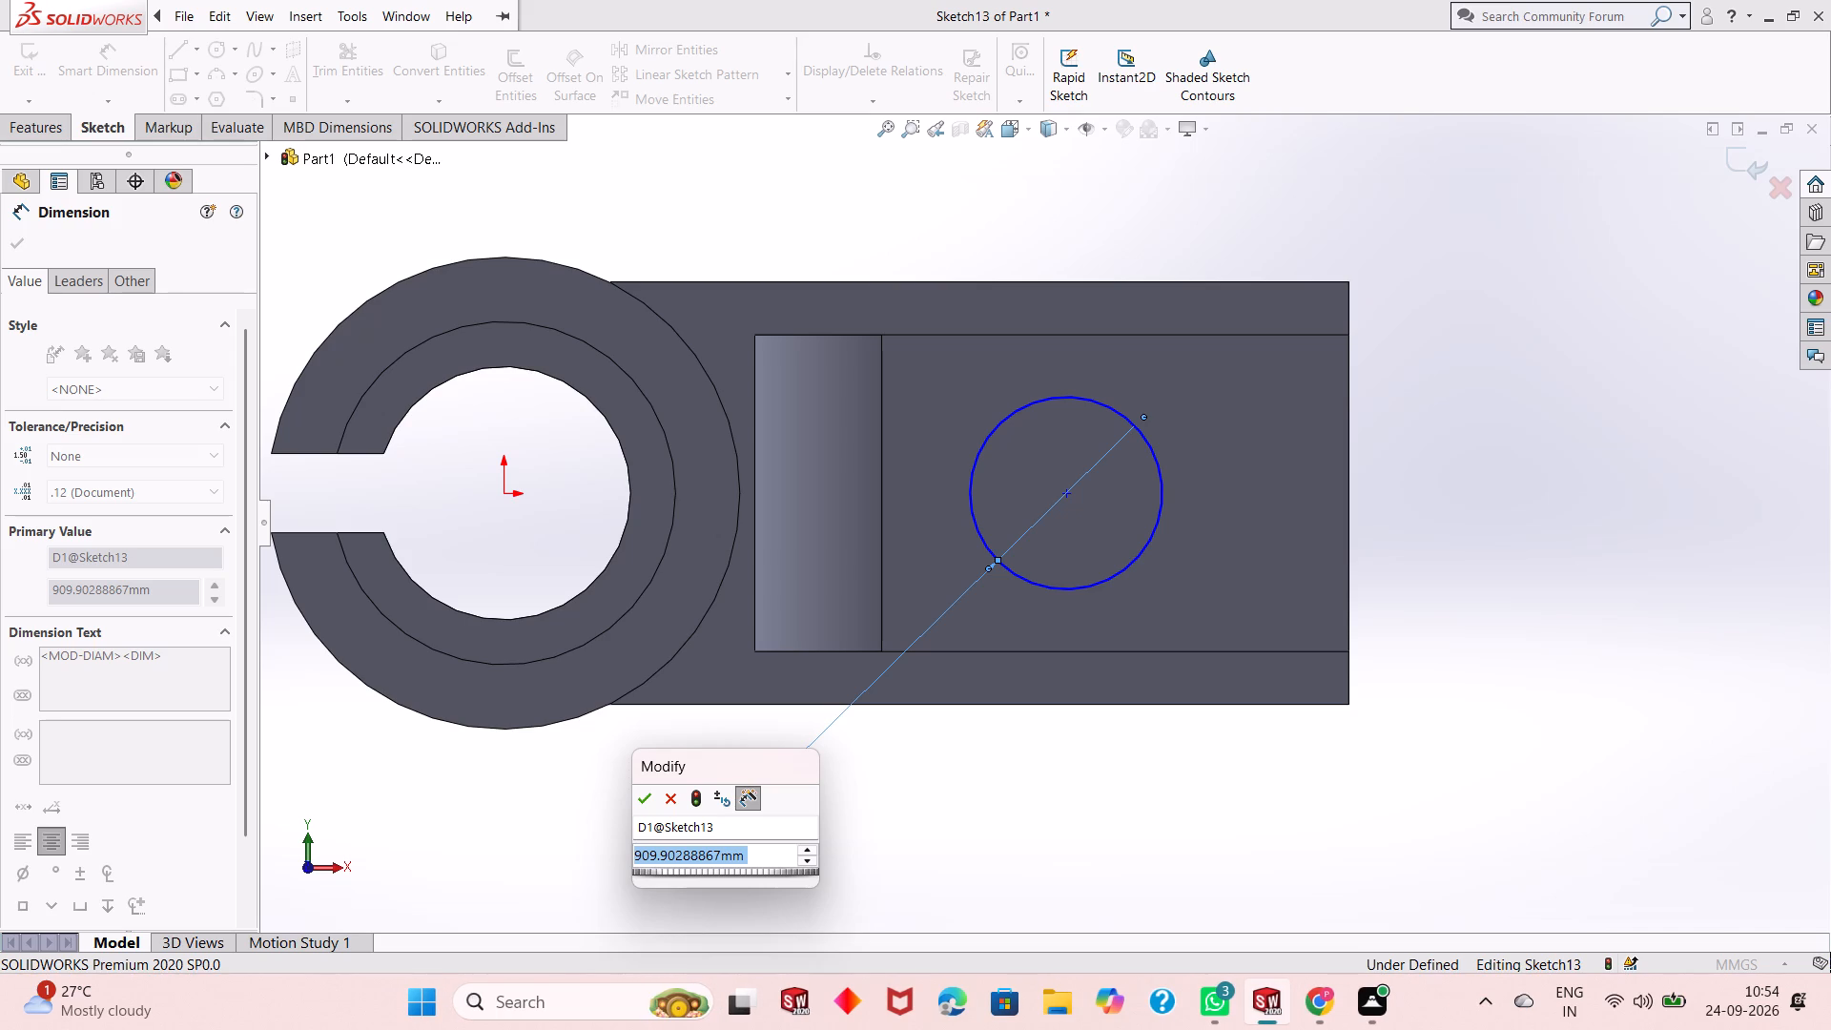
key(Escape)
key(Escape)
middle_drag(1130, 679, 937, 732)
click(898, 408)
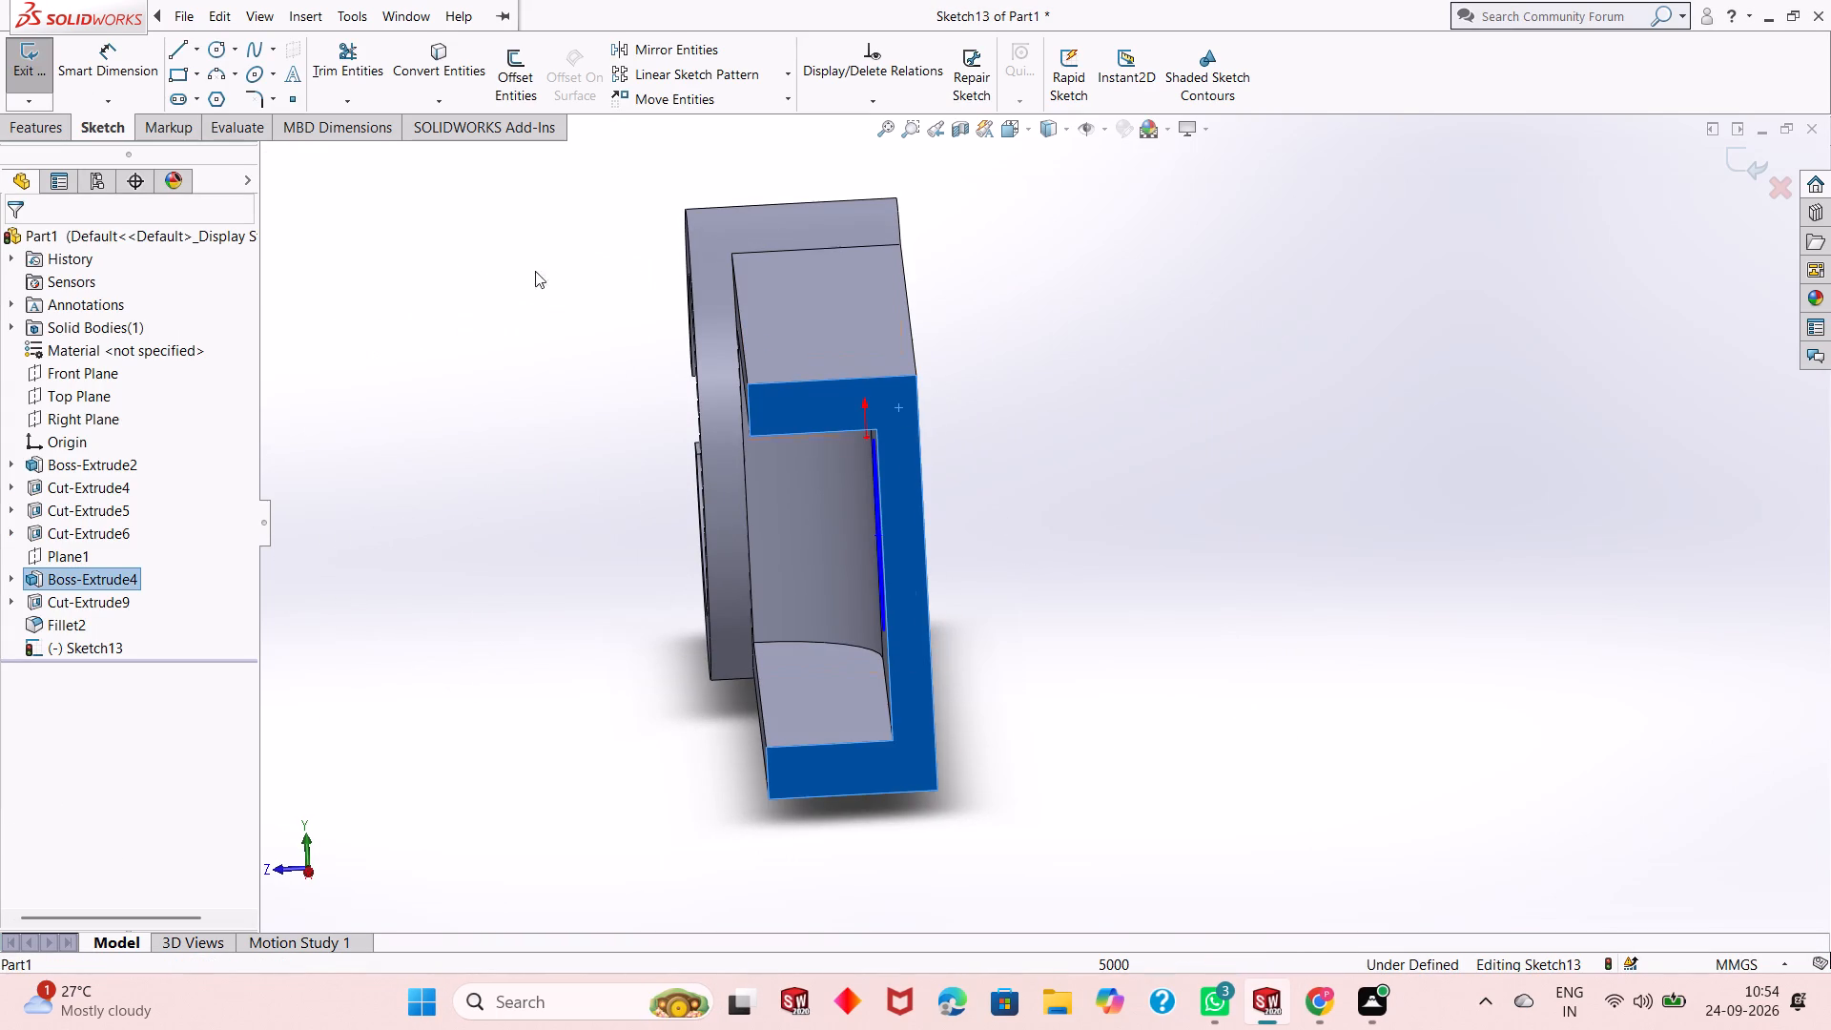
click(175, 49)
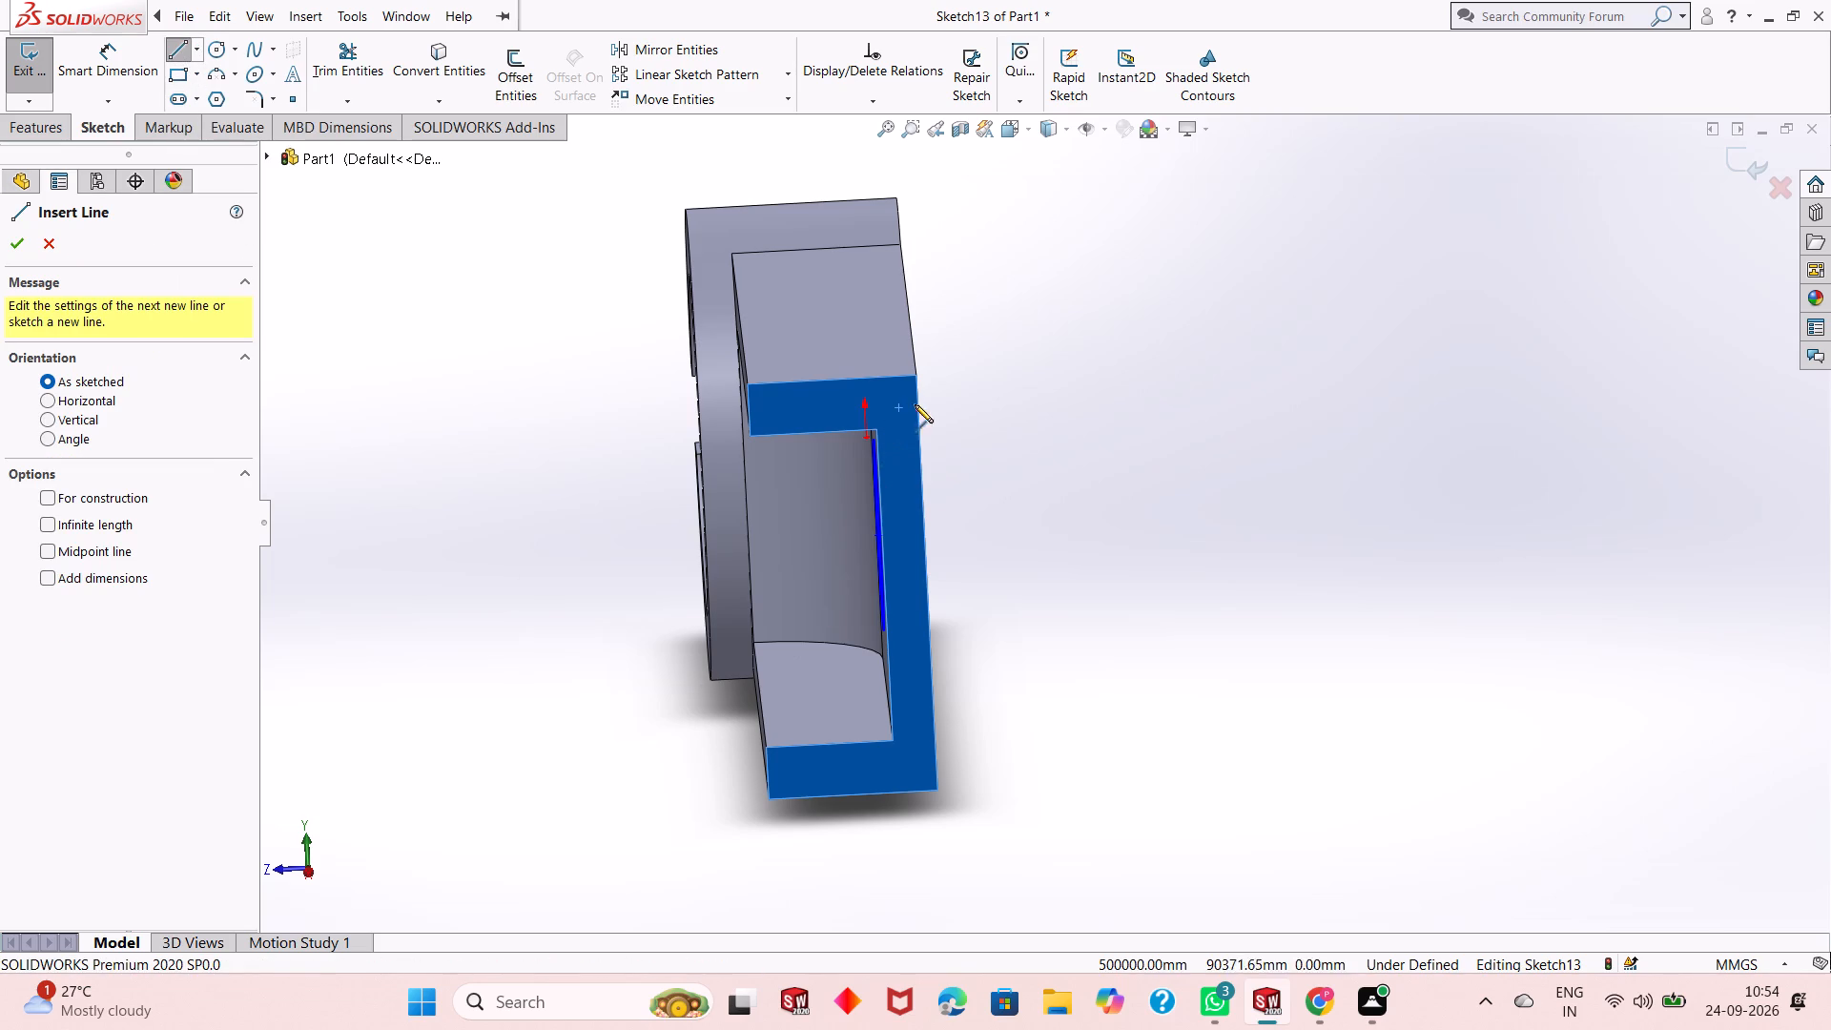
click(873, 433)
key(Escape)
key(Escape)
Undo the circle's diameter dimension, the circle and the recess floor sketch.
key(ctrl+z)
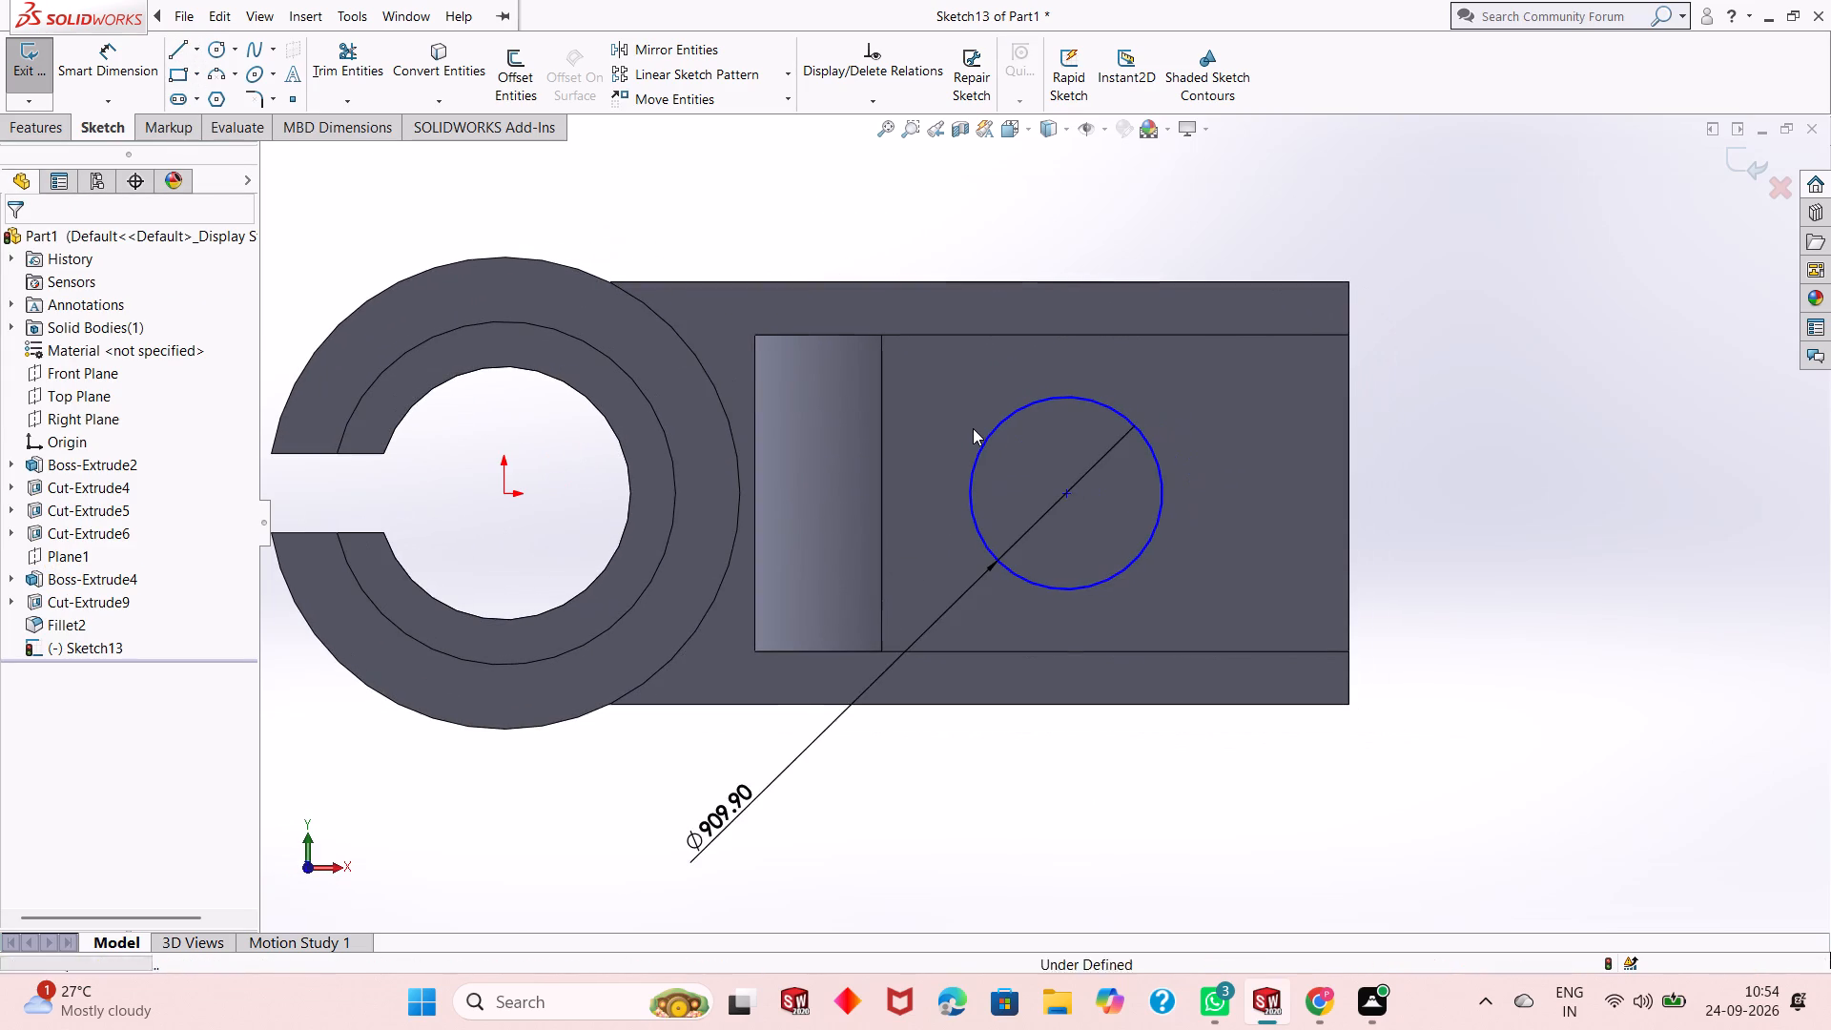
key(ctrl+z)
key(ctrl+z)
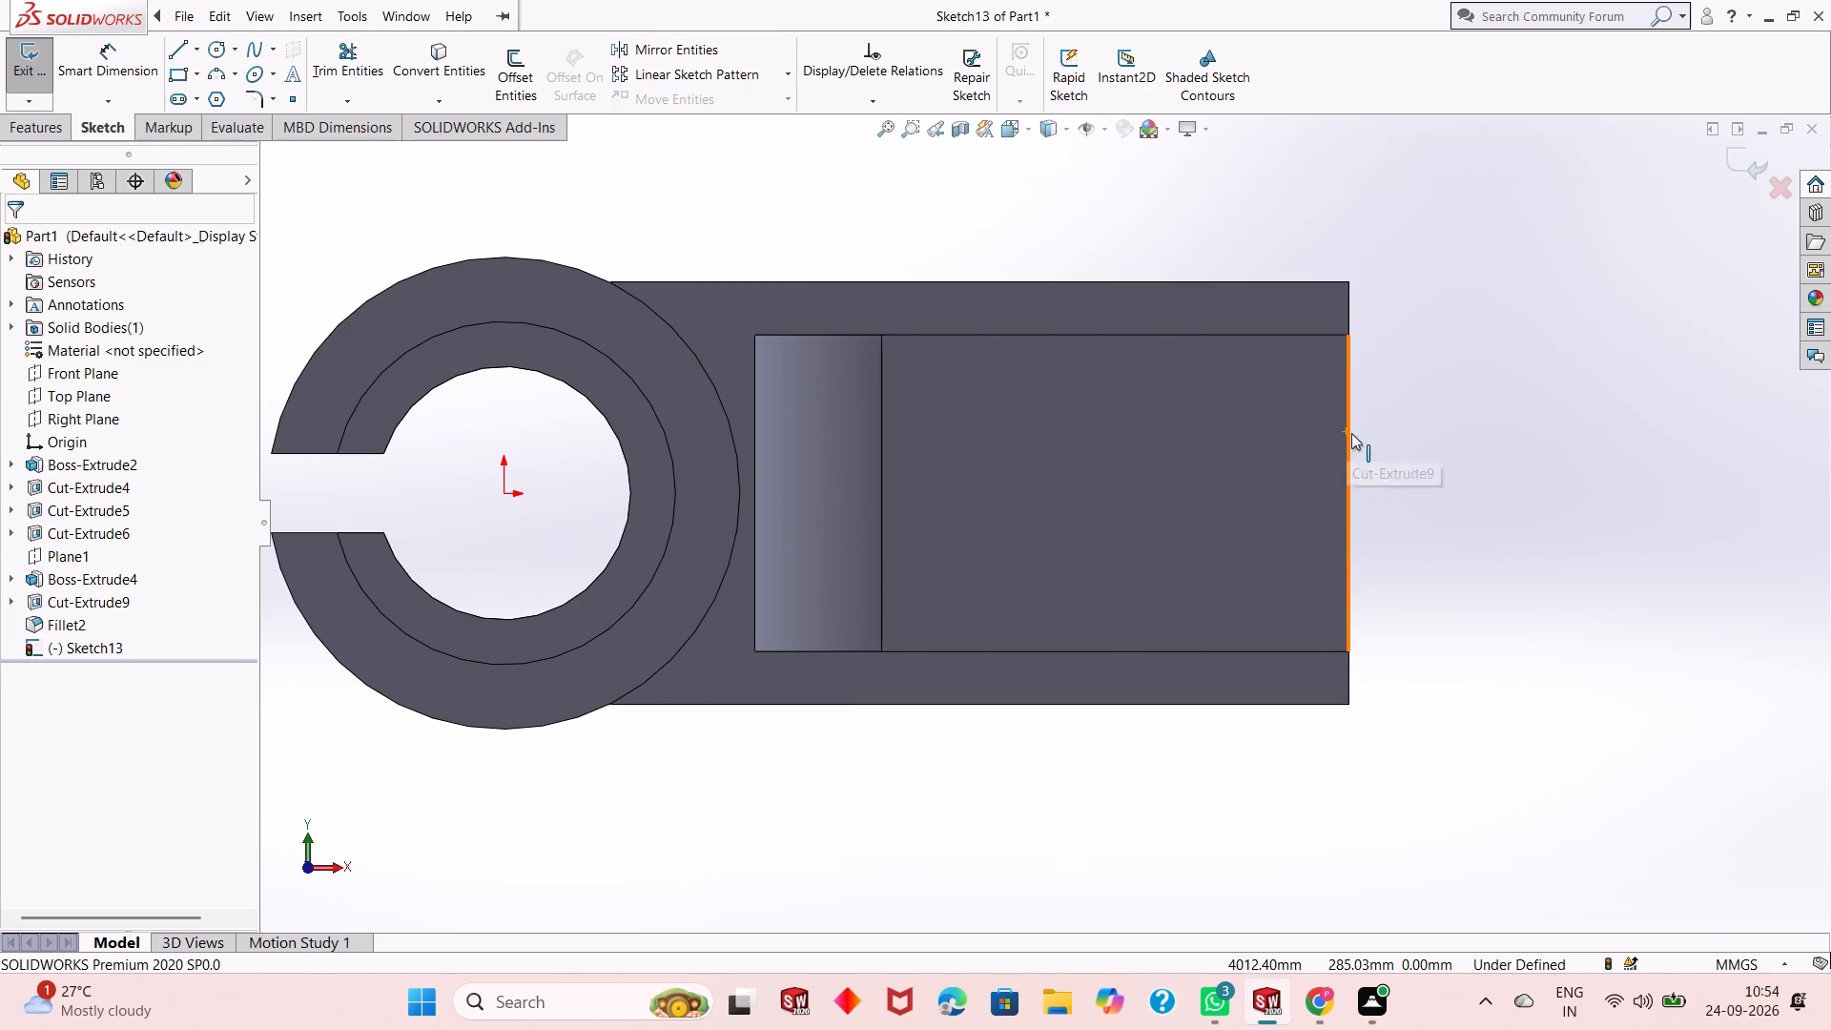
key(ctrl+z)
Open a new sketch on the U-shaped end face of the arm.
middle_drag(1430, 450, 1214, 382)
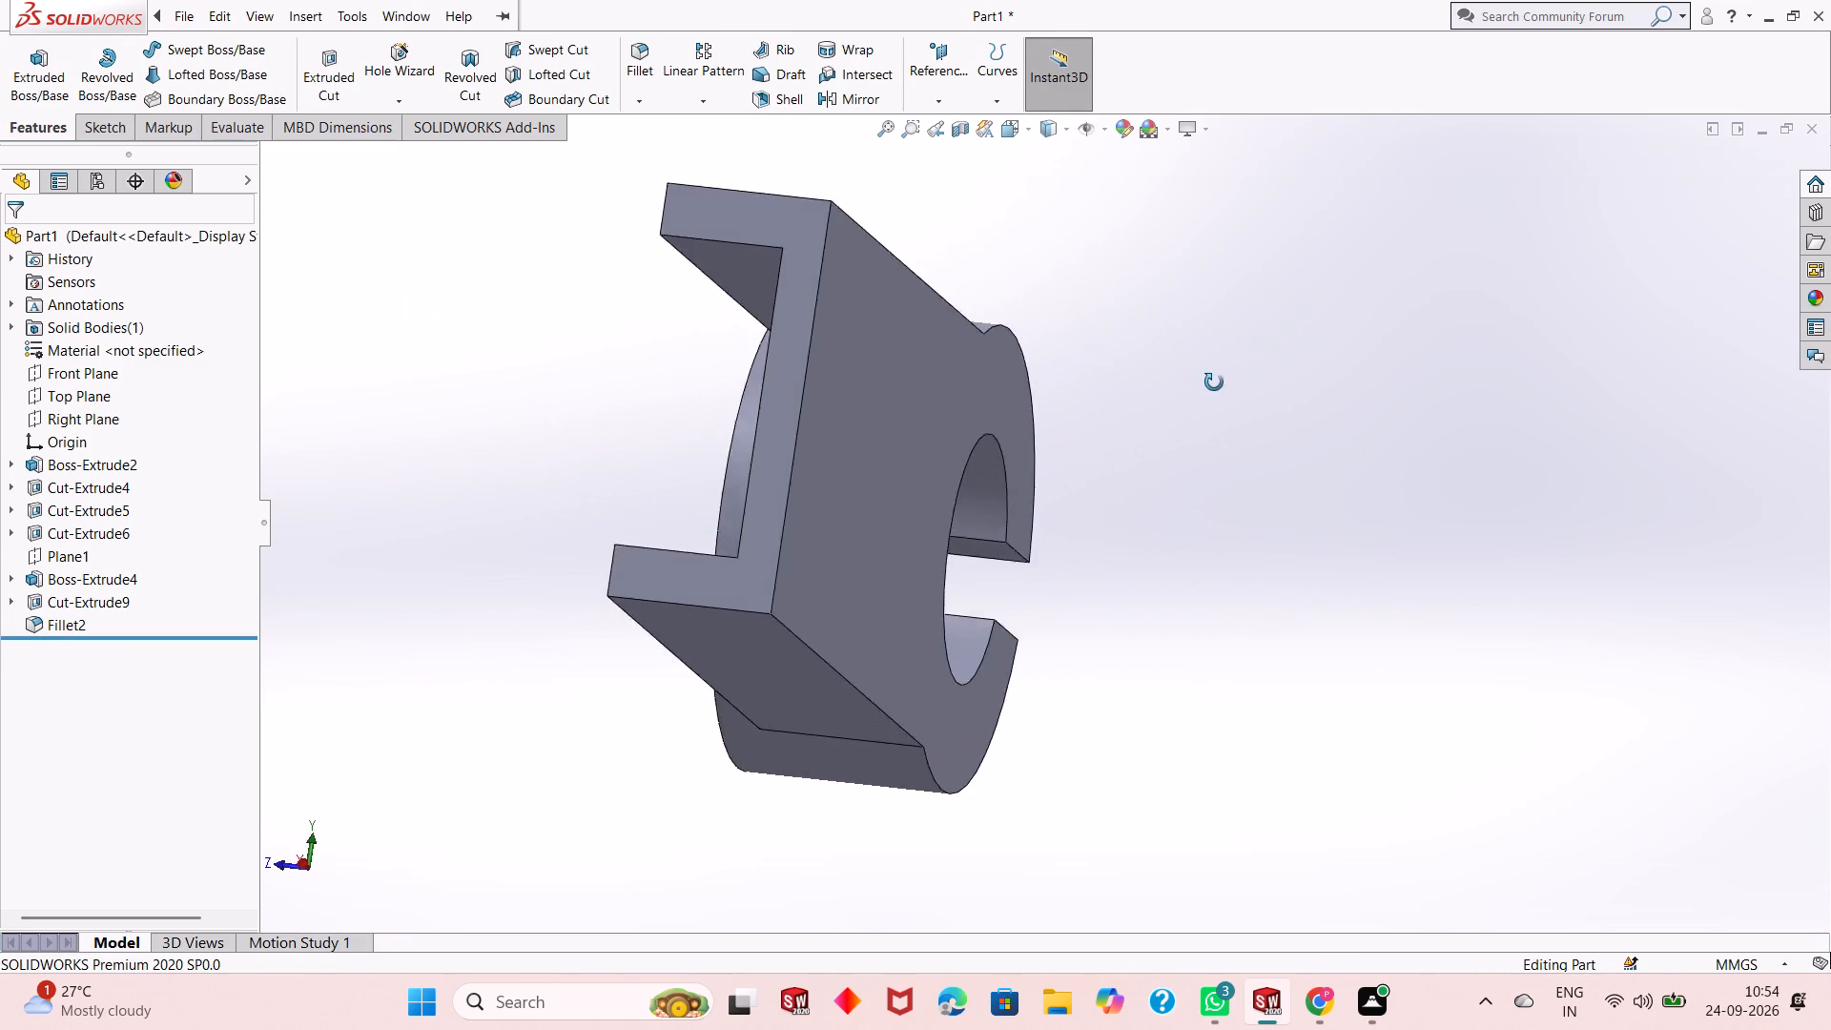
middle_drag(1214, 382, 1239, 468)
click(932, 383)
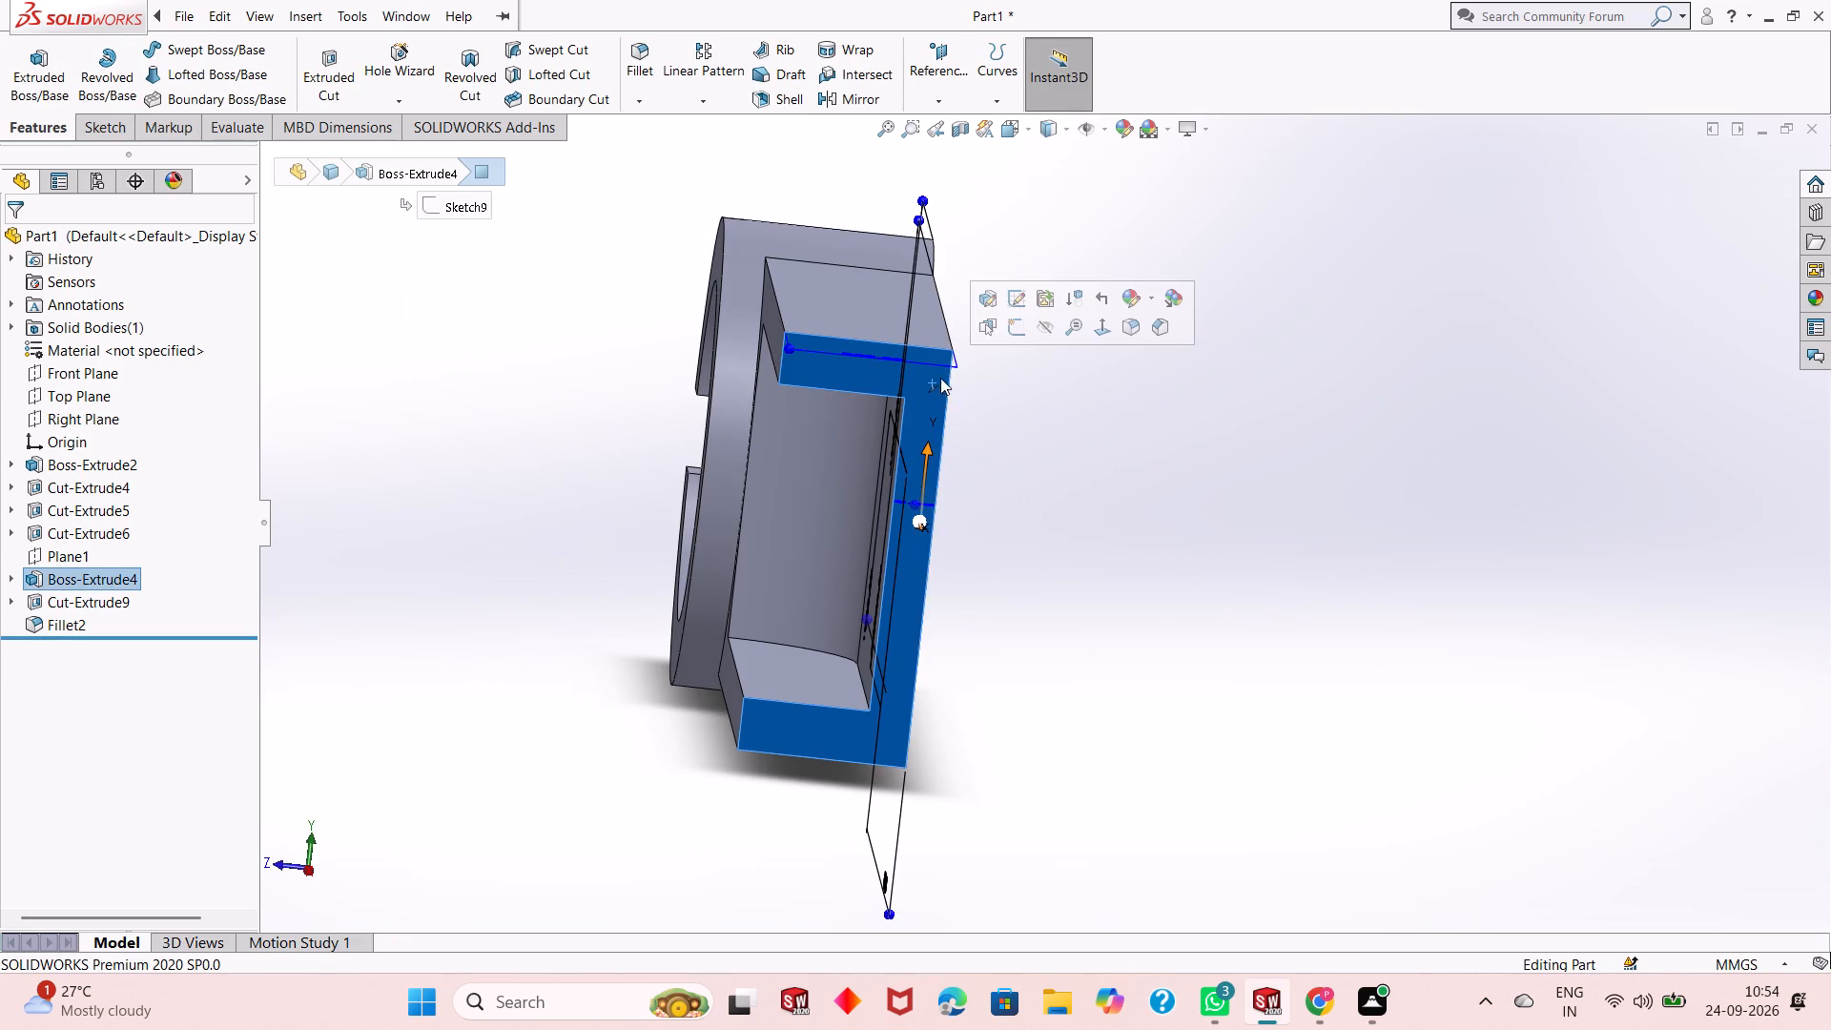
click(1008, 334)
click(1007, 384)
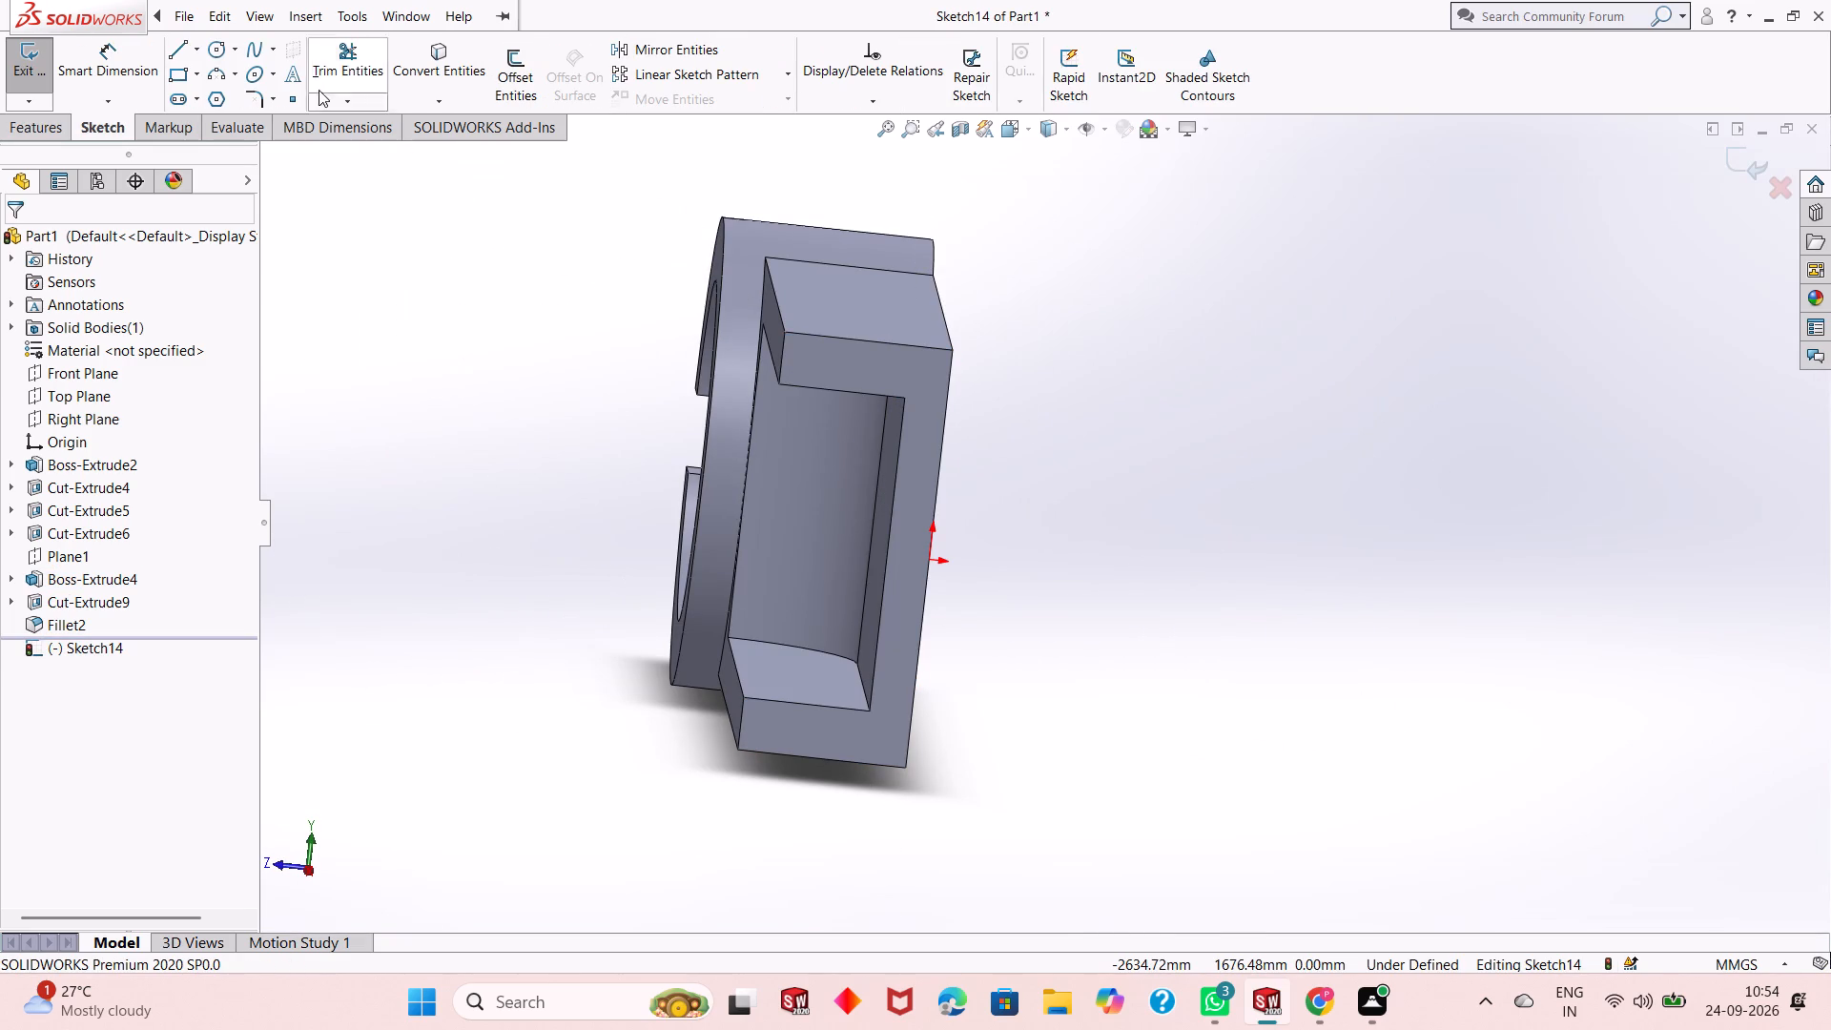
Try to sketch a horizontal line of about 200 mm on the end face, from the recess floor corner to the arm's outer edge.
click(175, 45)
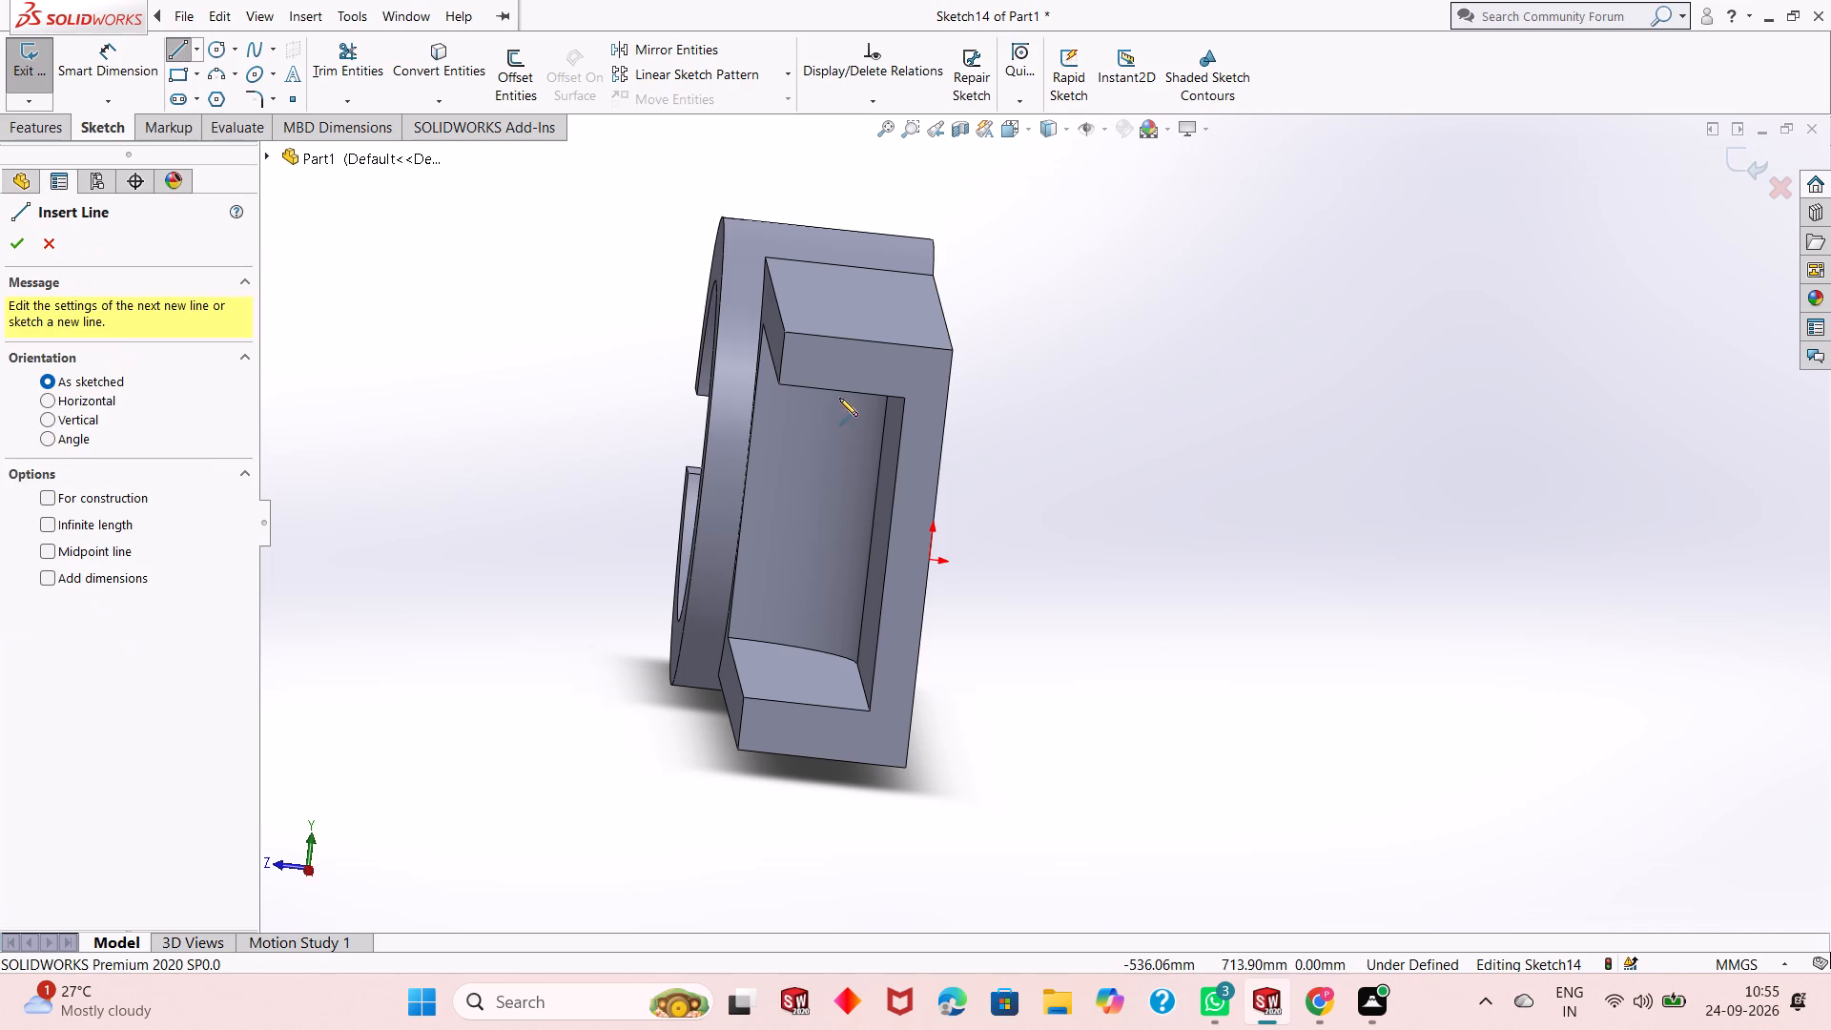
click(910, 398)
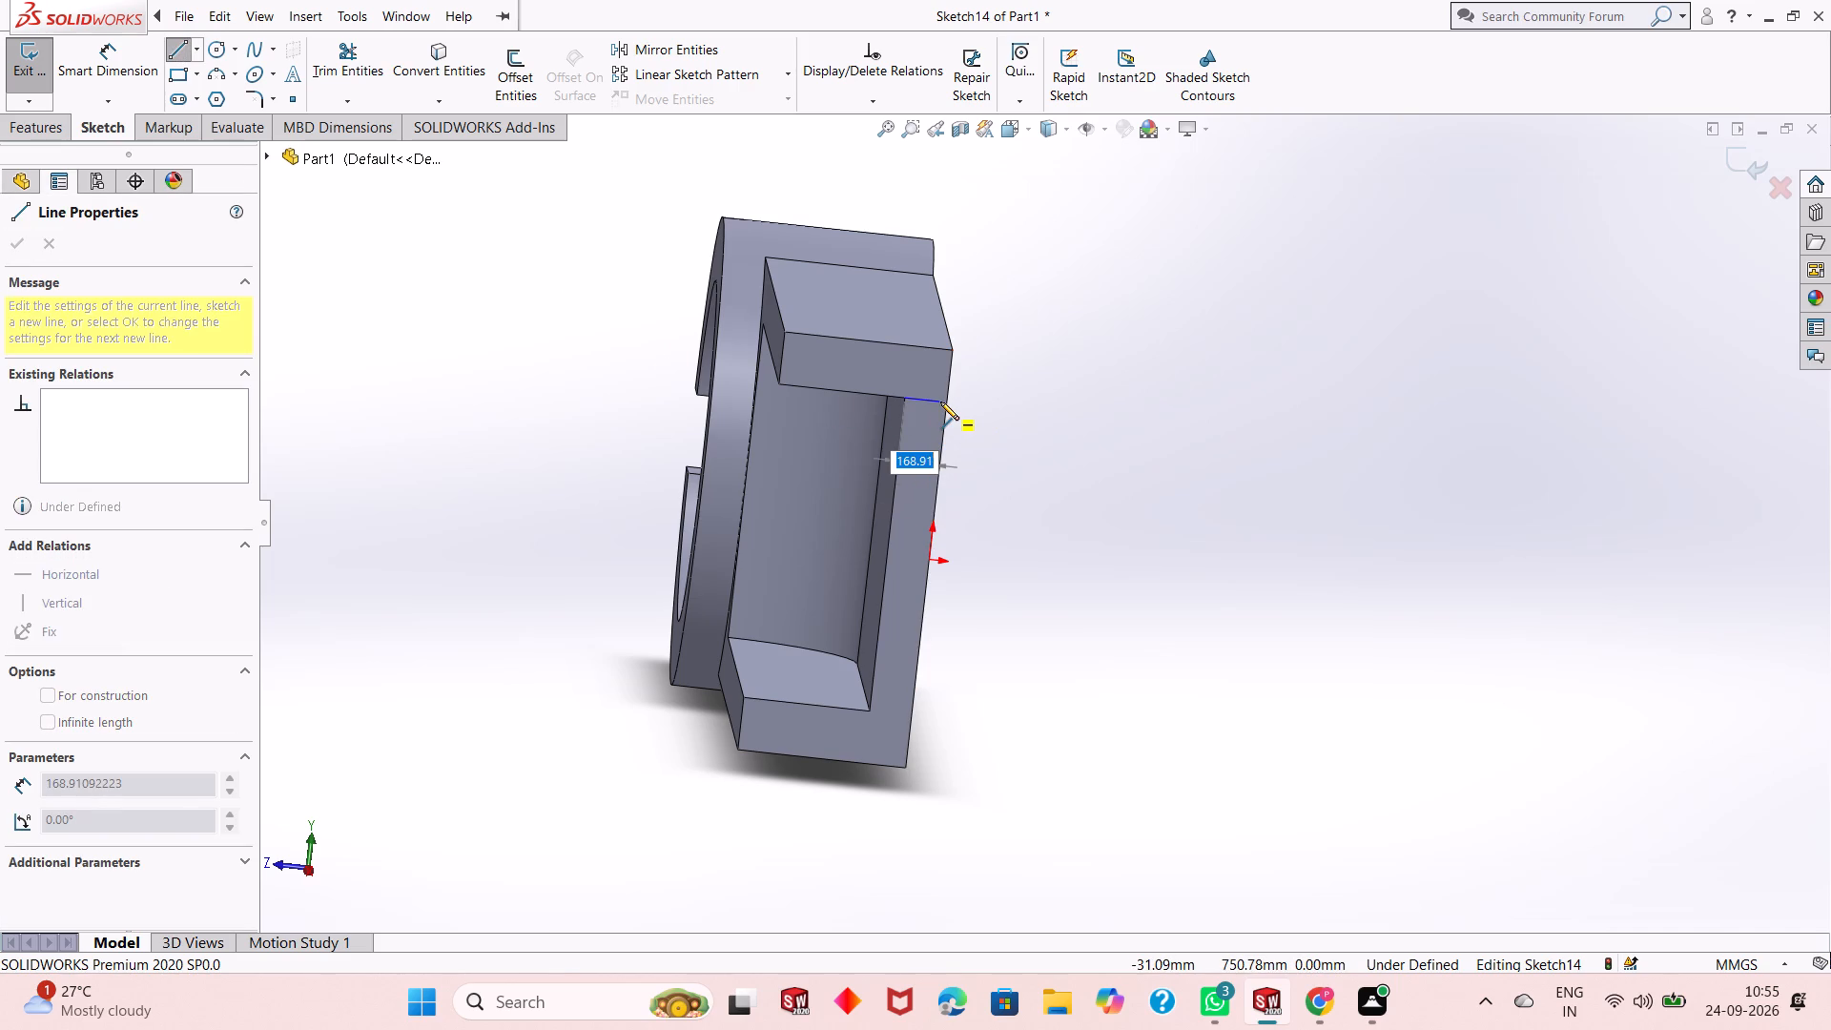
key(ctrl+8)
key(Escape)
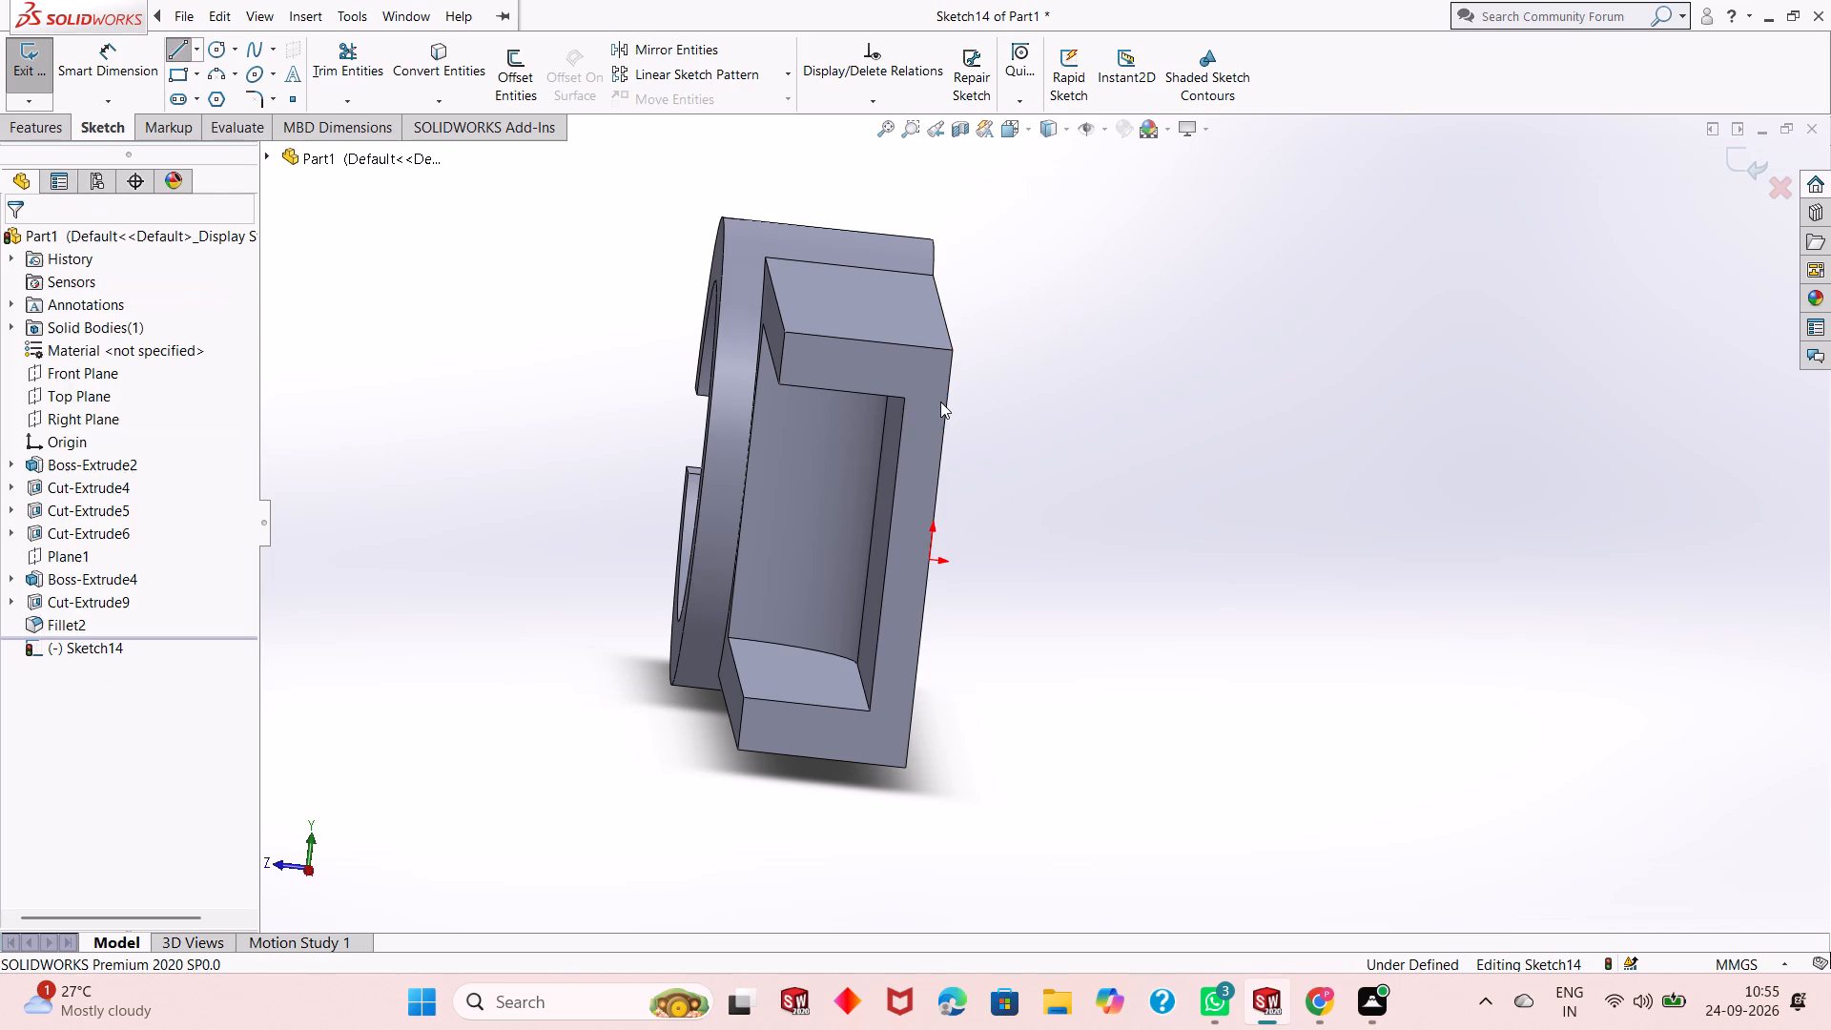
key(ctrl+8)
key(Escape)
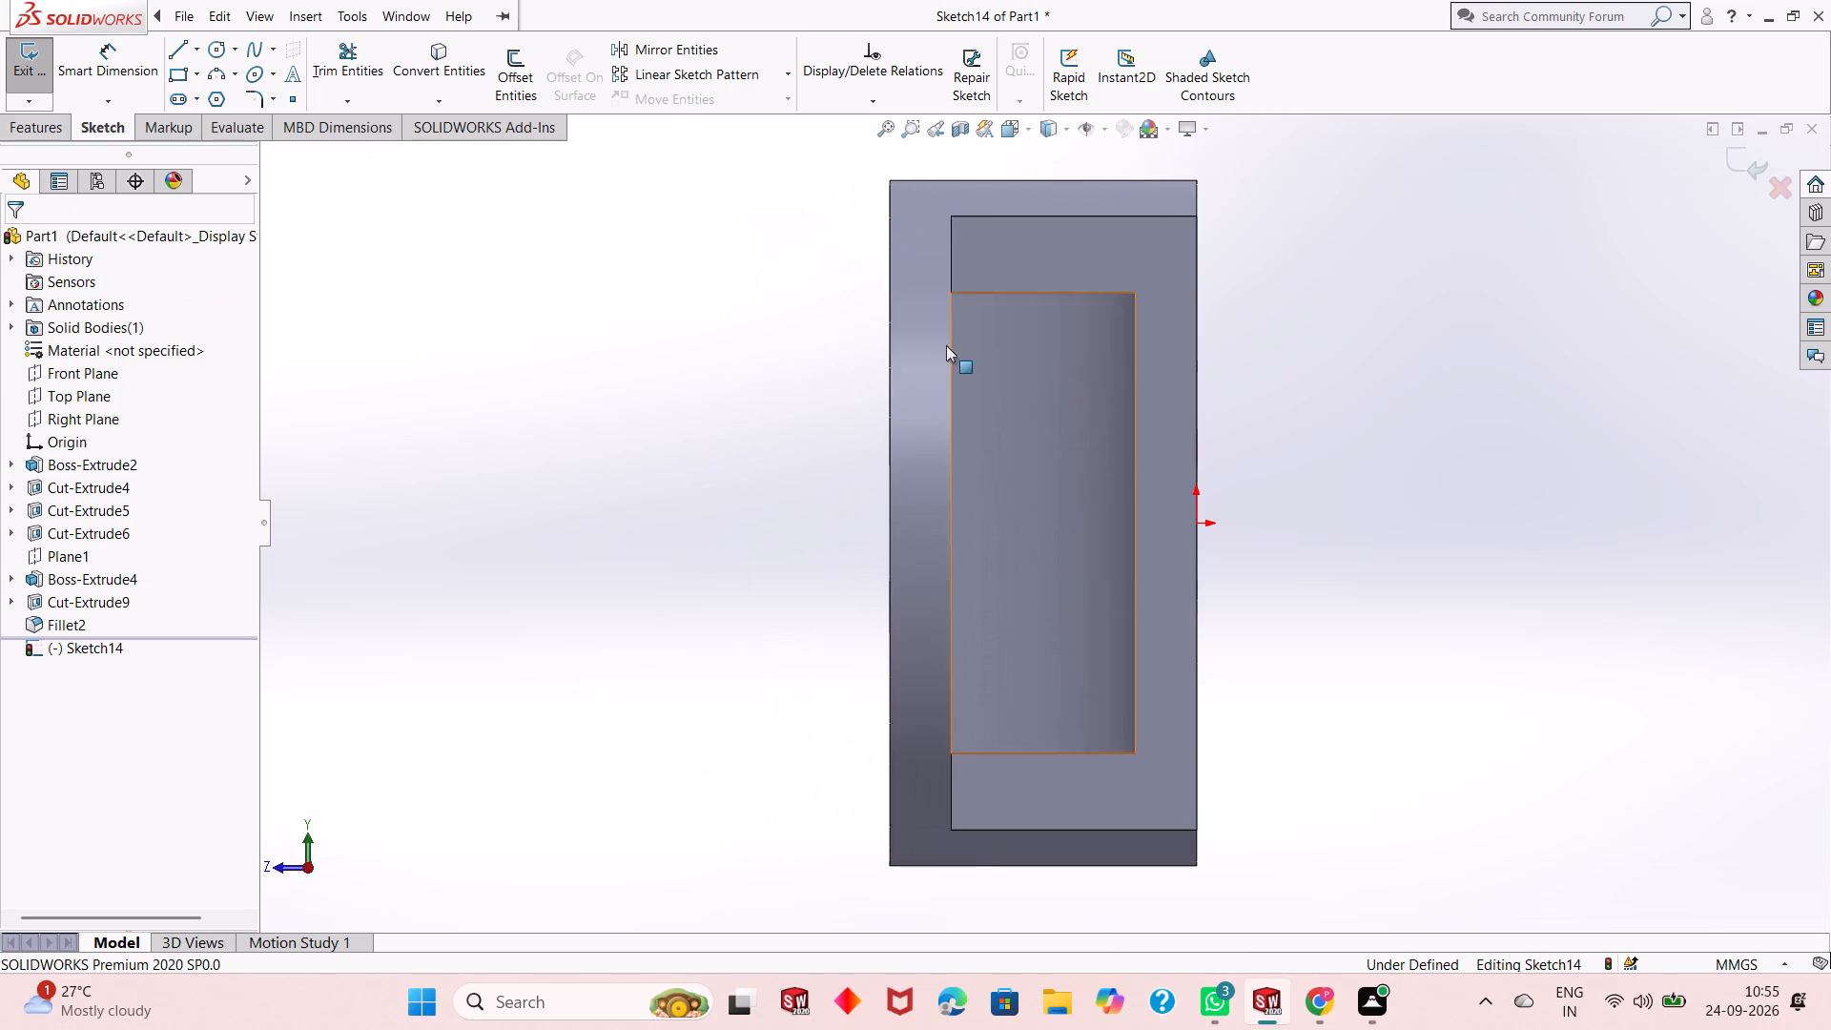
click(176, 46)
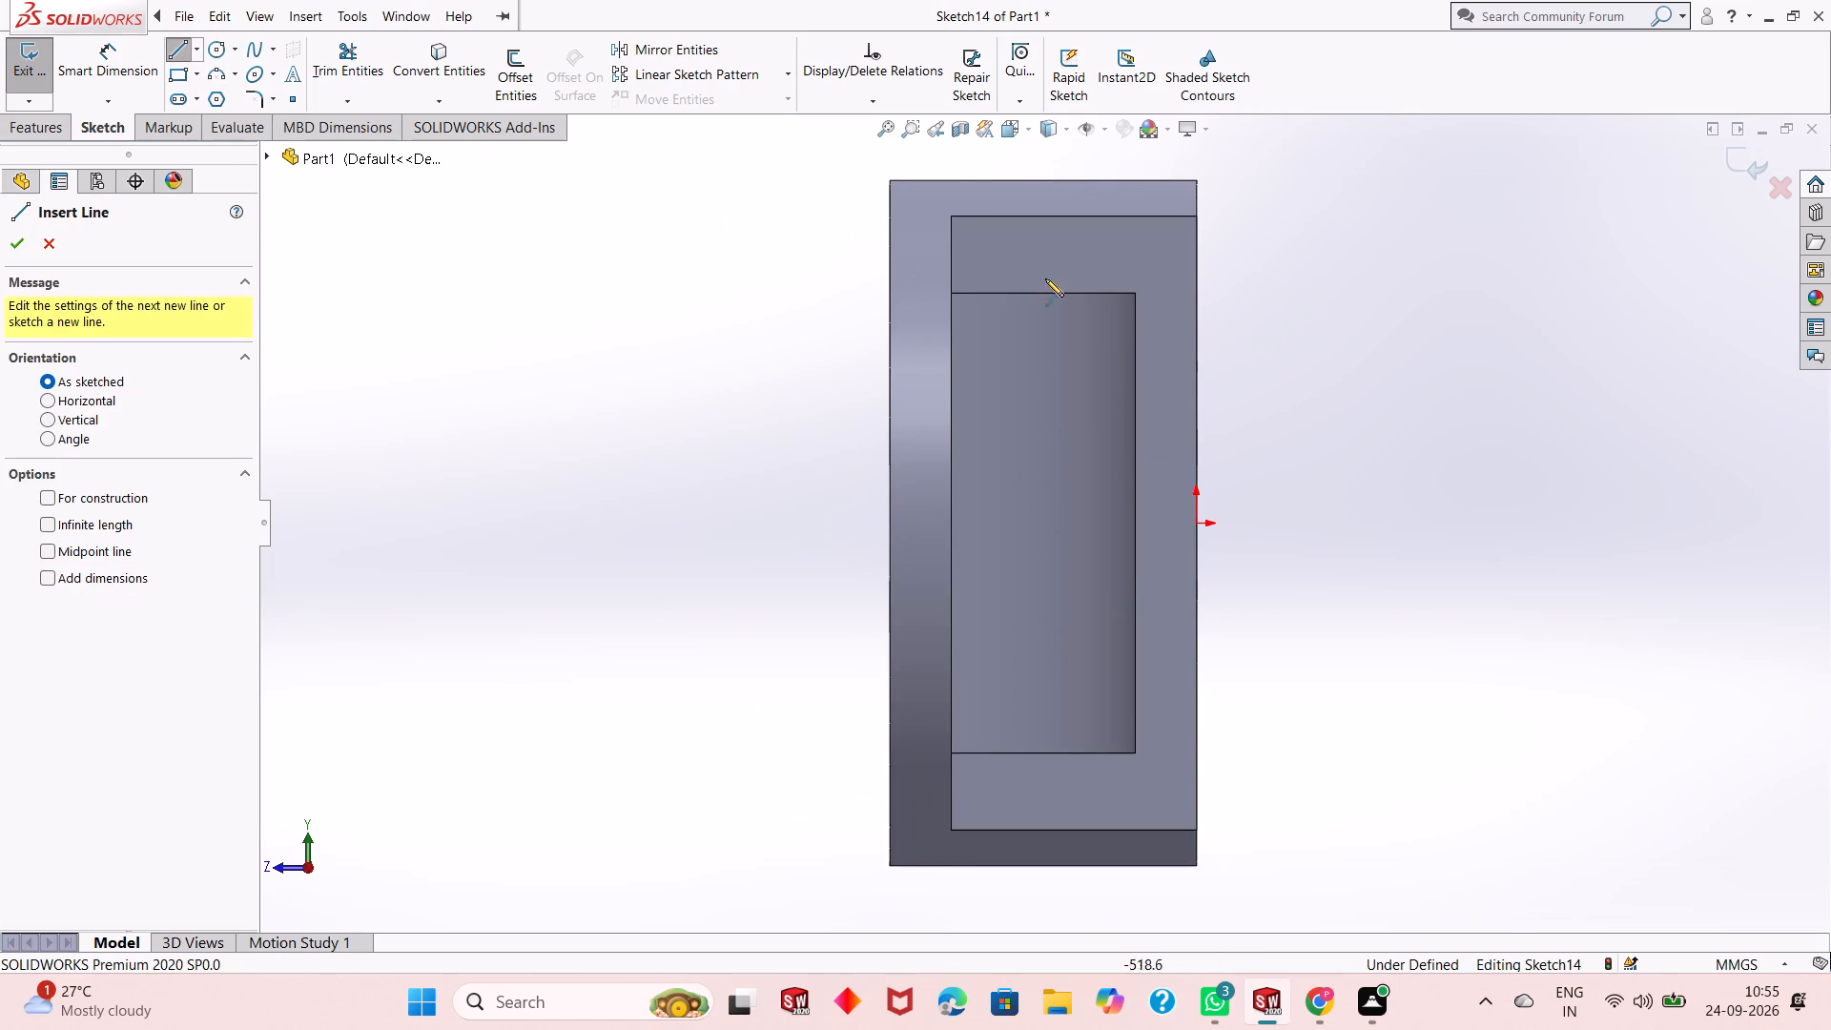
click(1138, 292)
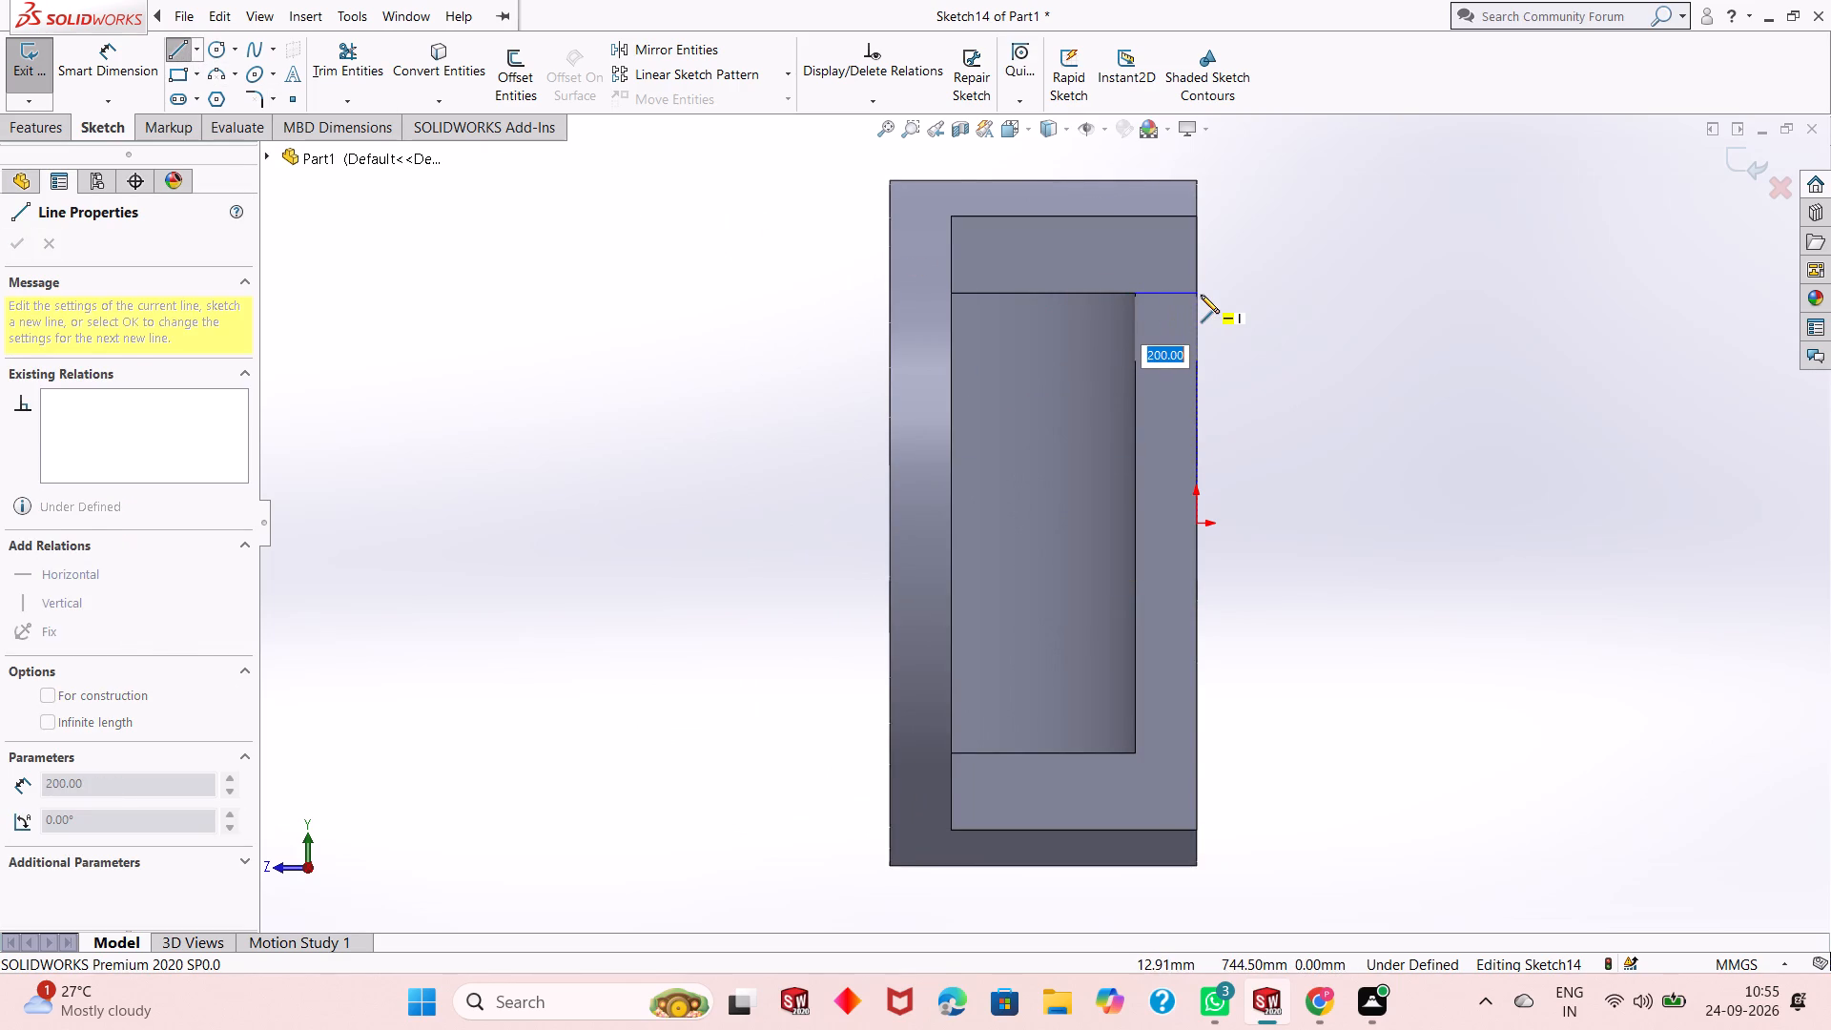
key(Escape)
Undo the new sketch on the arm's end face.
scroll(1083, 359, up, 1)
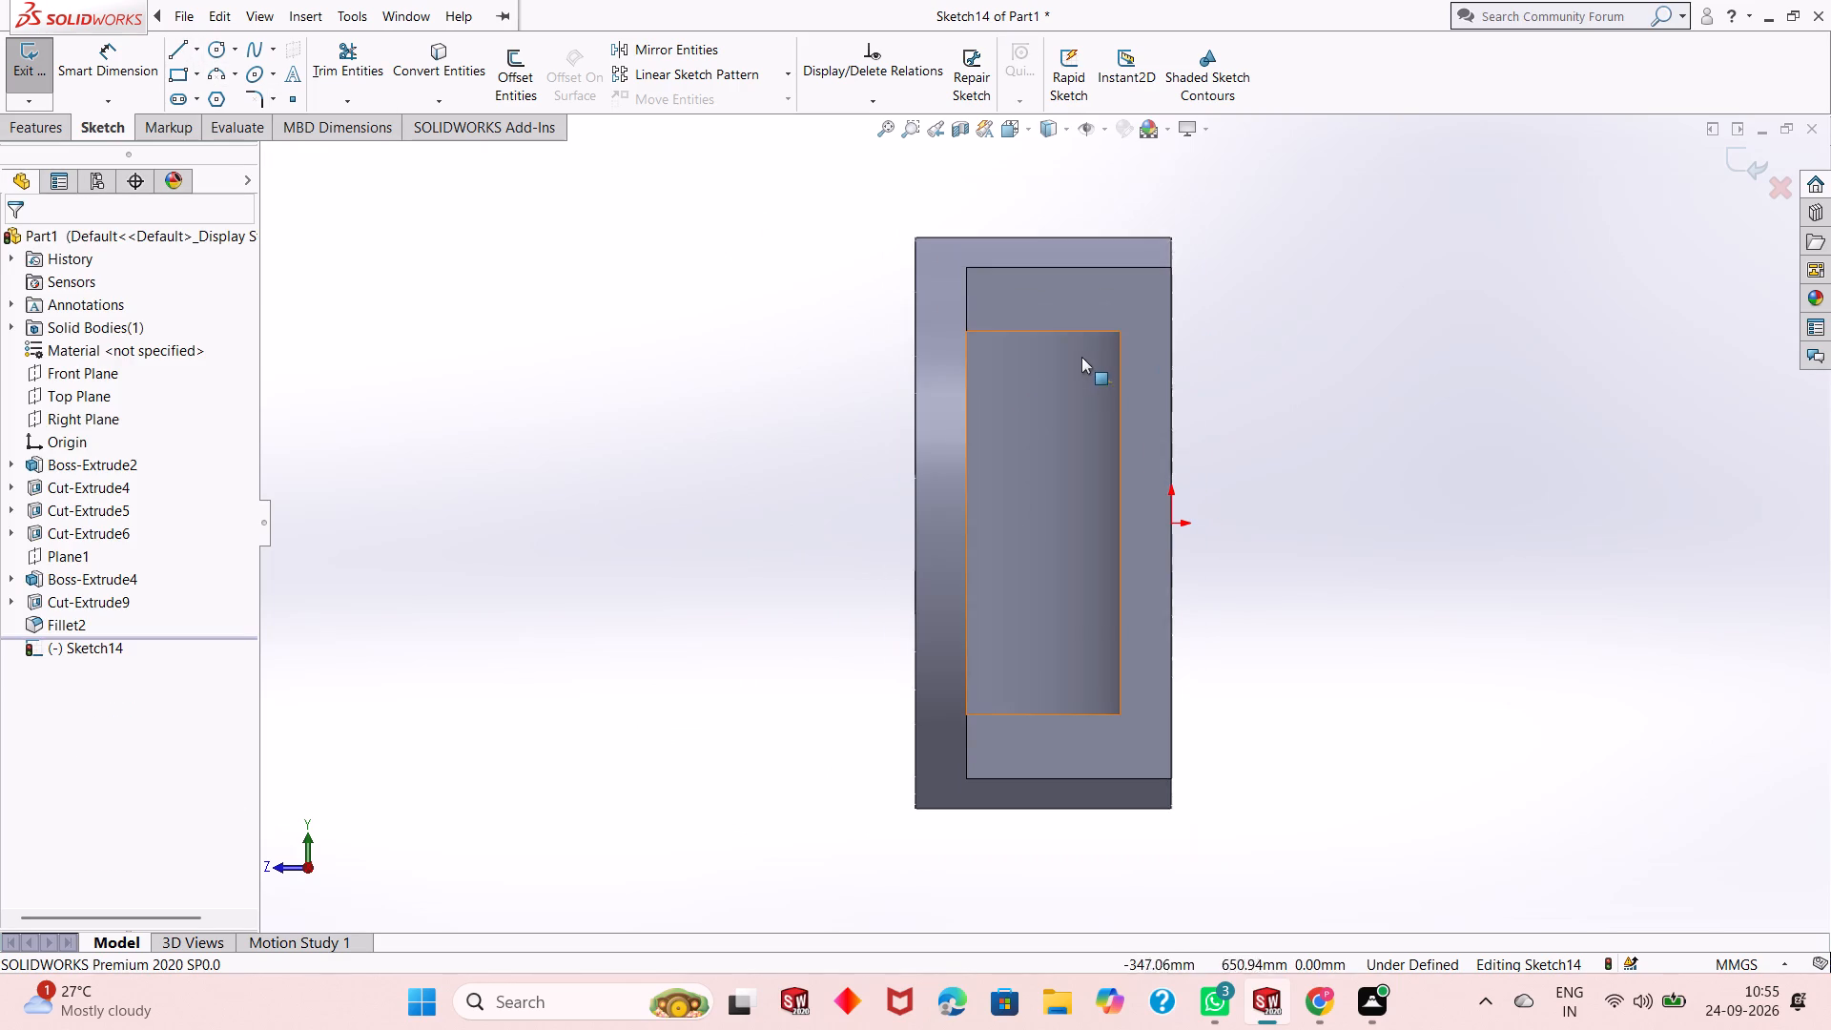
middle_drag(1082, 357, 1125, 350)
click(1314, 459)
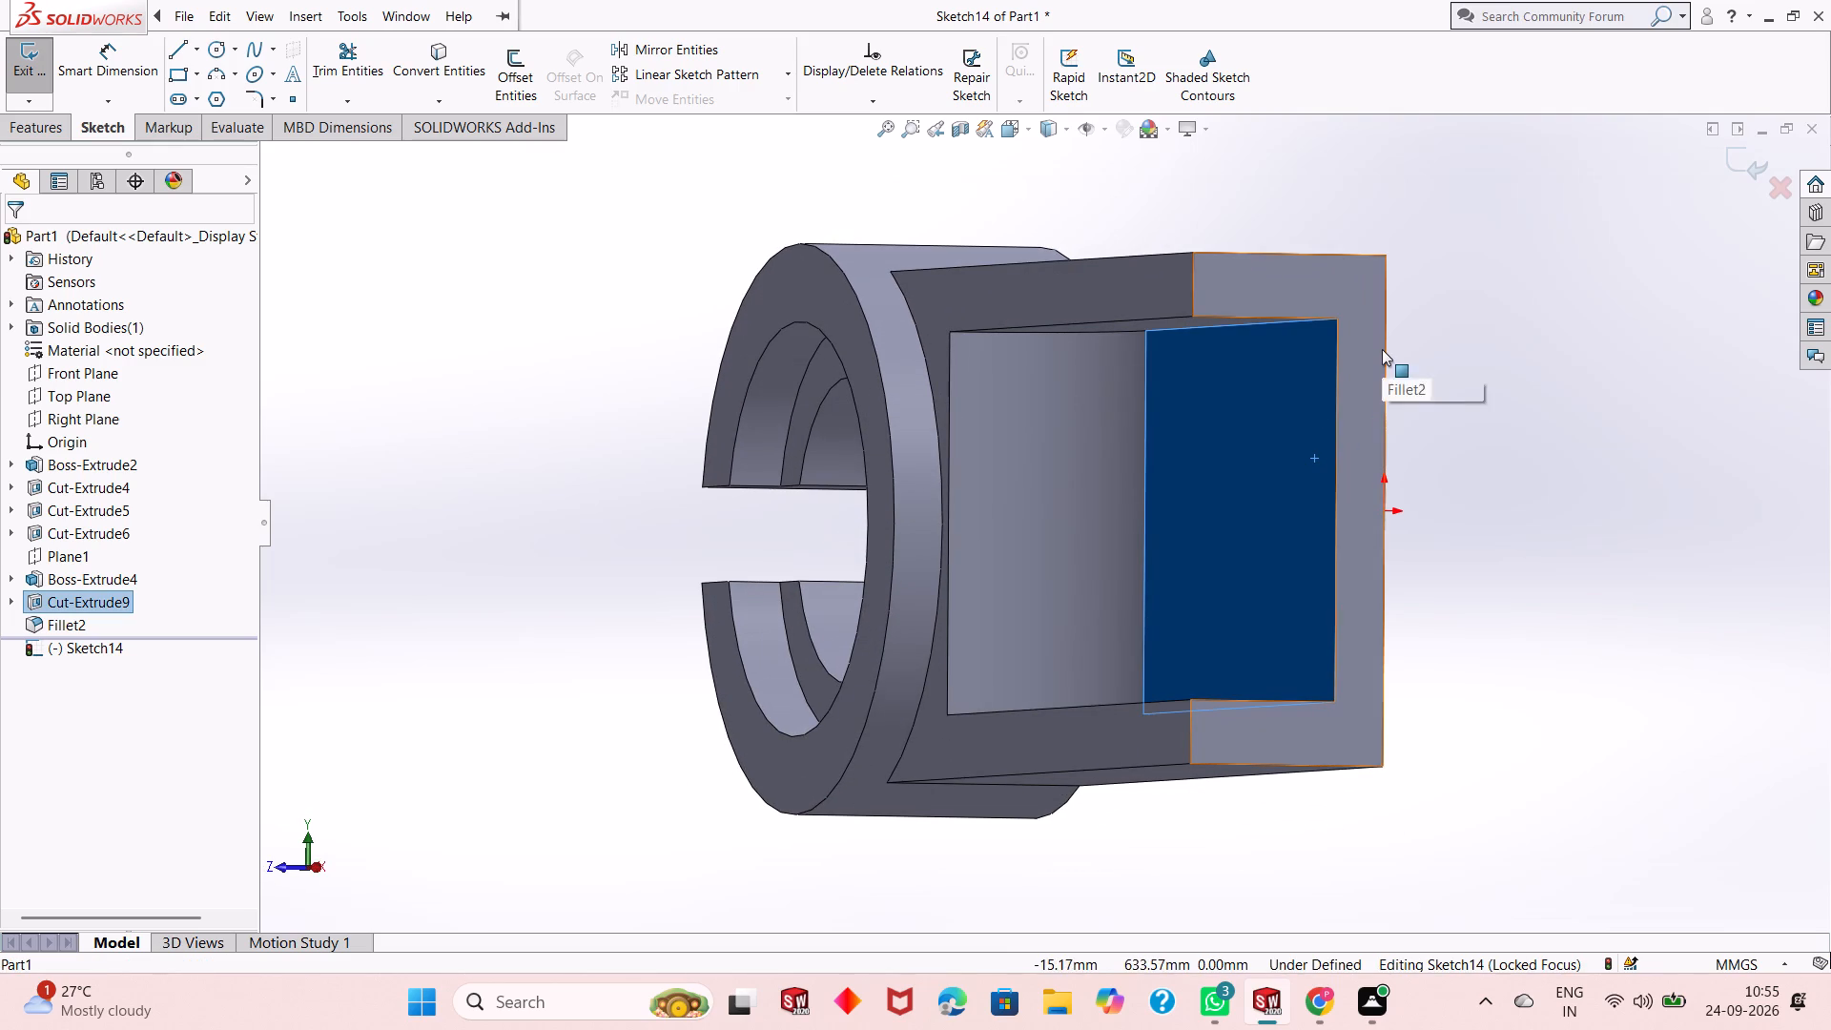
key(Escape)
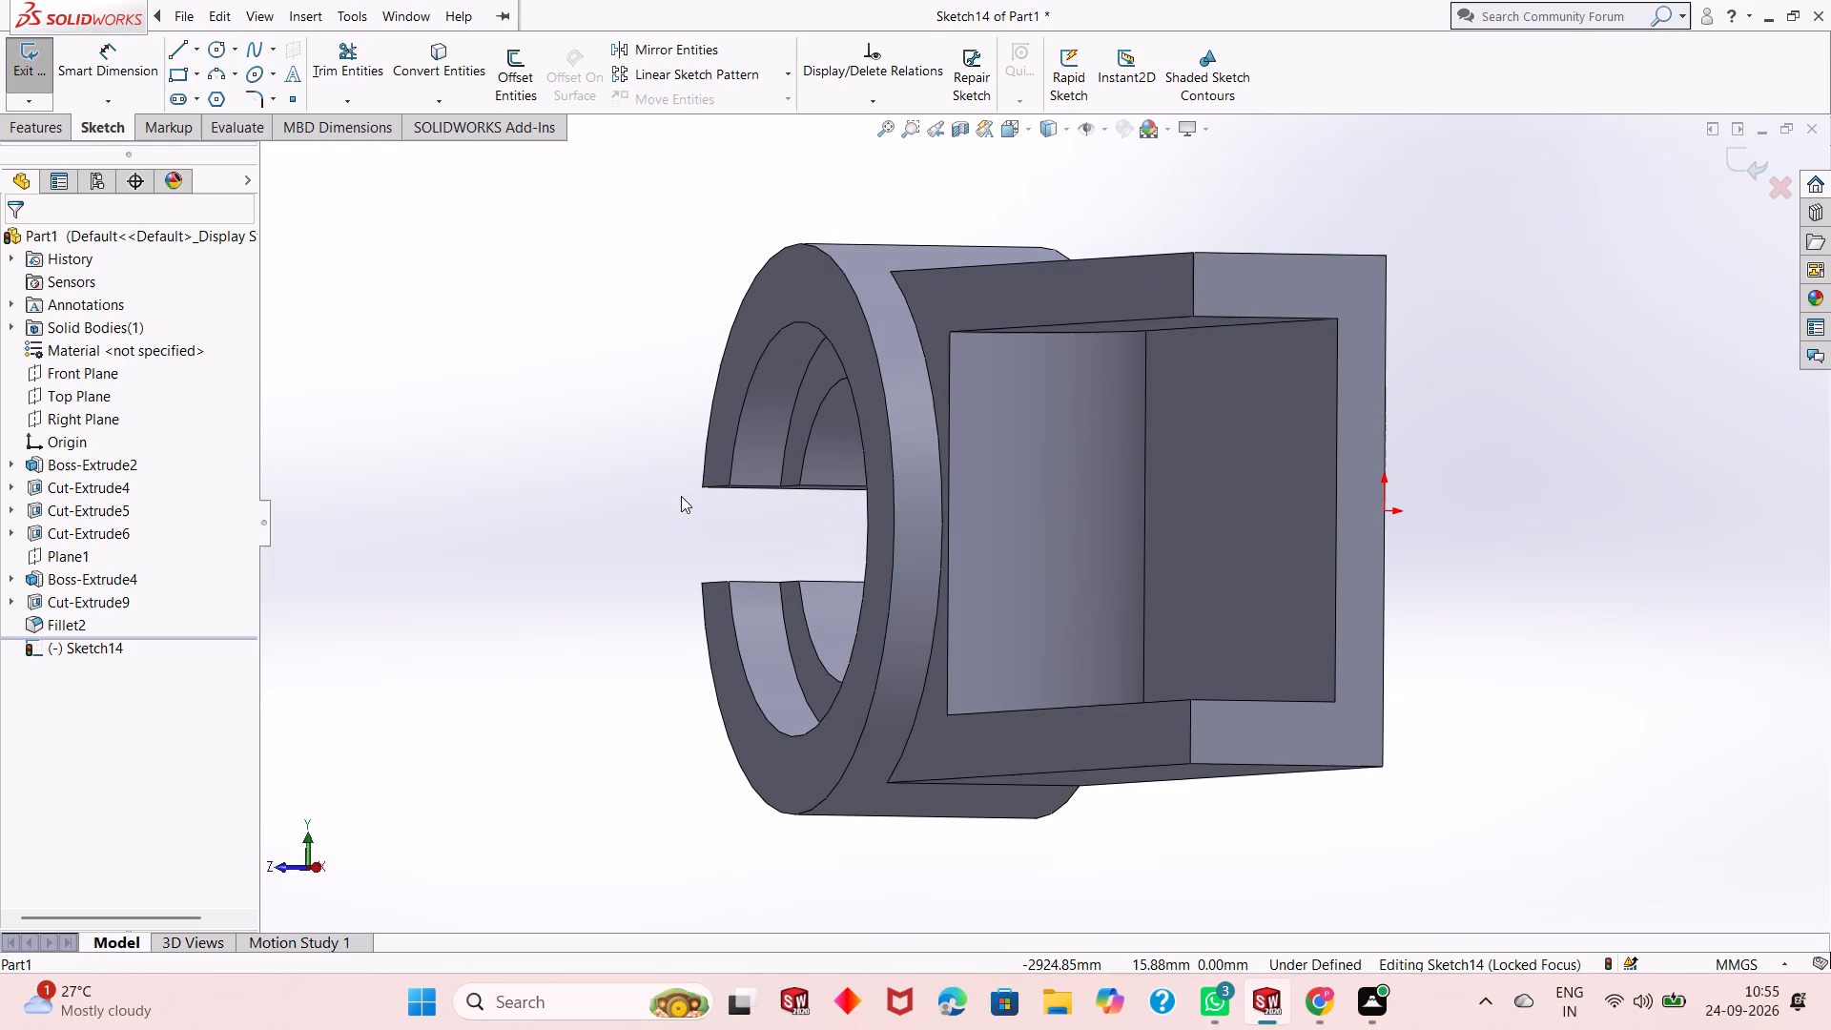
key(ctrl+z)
Open a new sketch on the flat floor face of the recess, viewed straight on.
click(1237, 472)
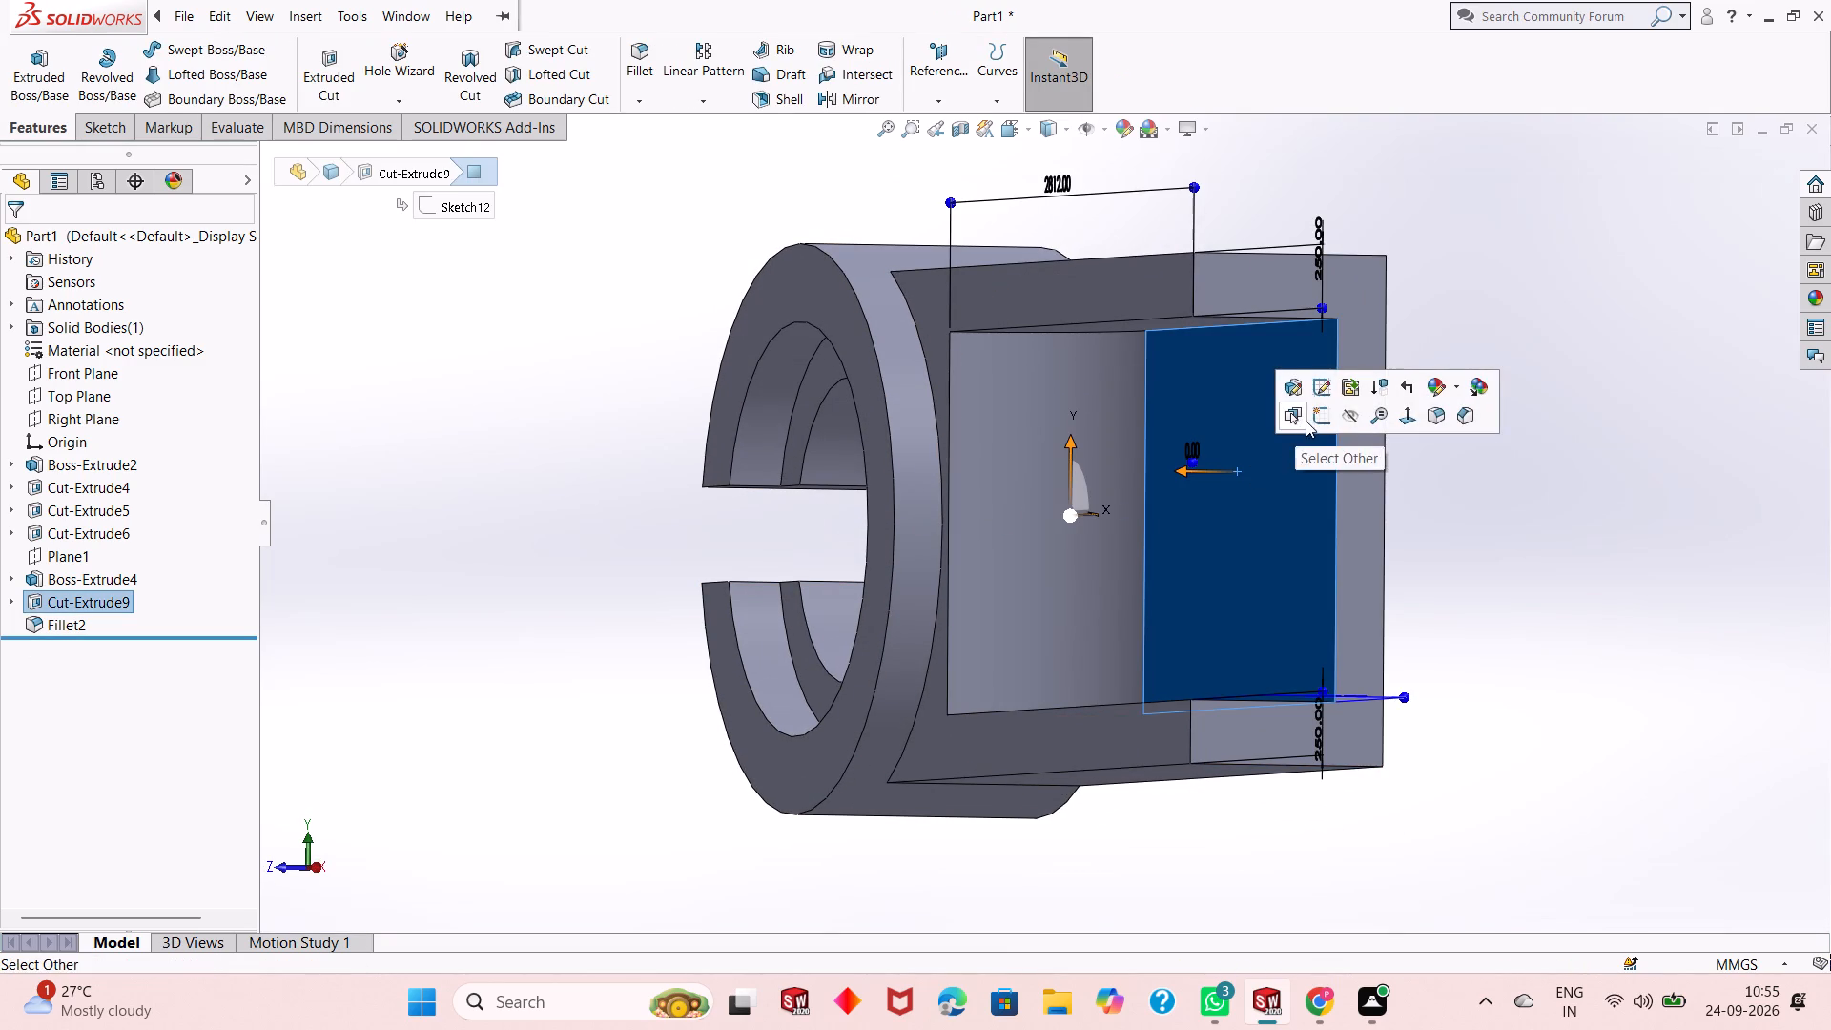
click(1326, 422)
key(ctrl+8)
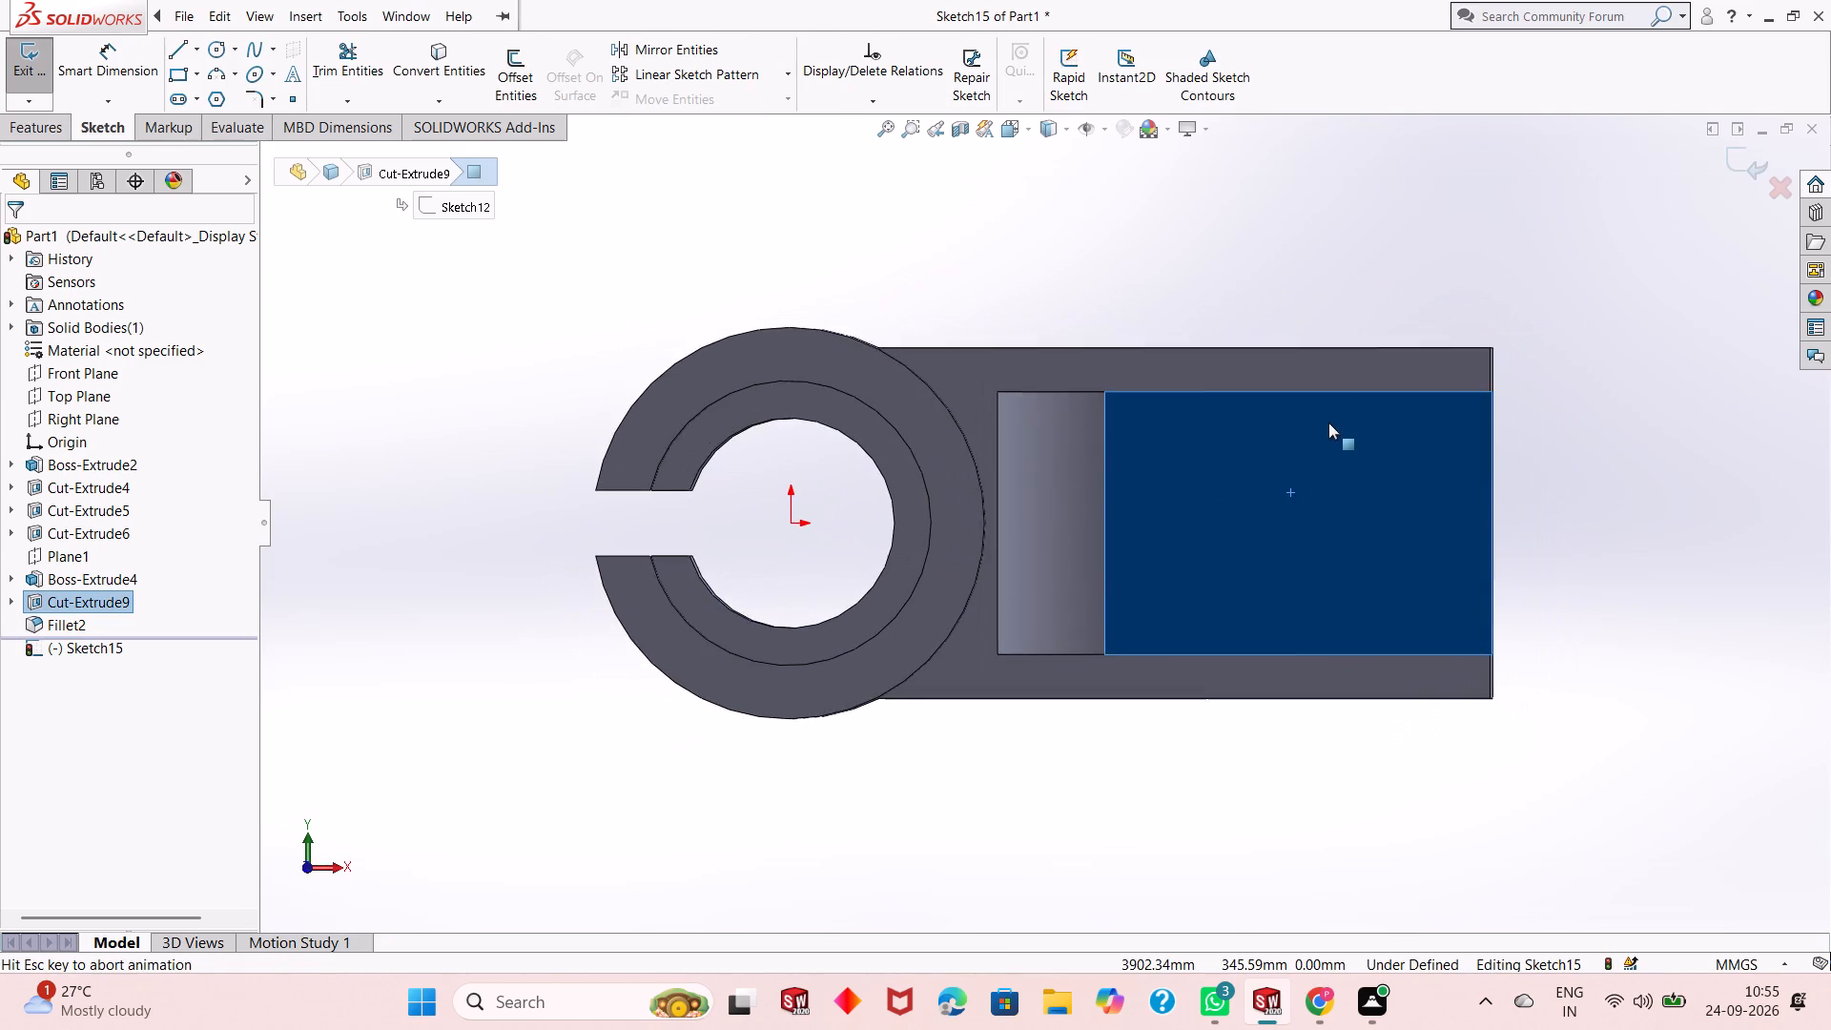
key(Escape)
scroll(1204, 440, up, 1)
scroll(1482, 596, down, 2)
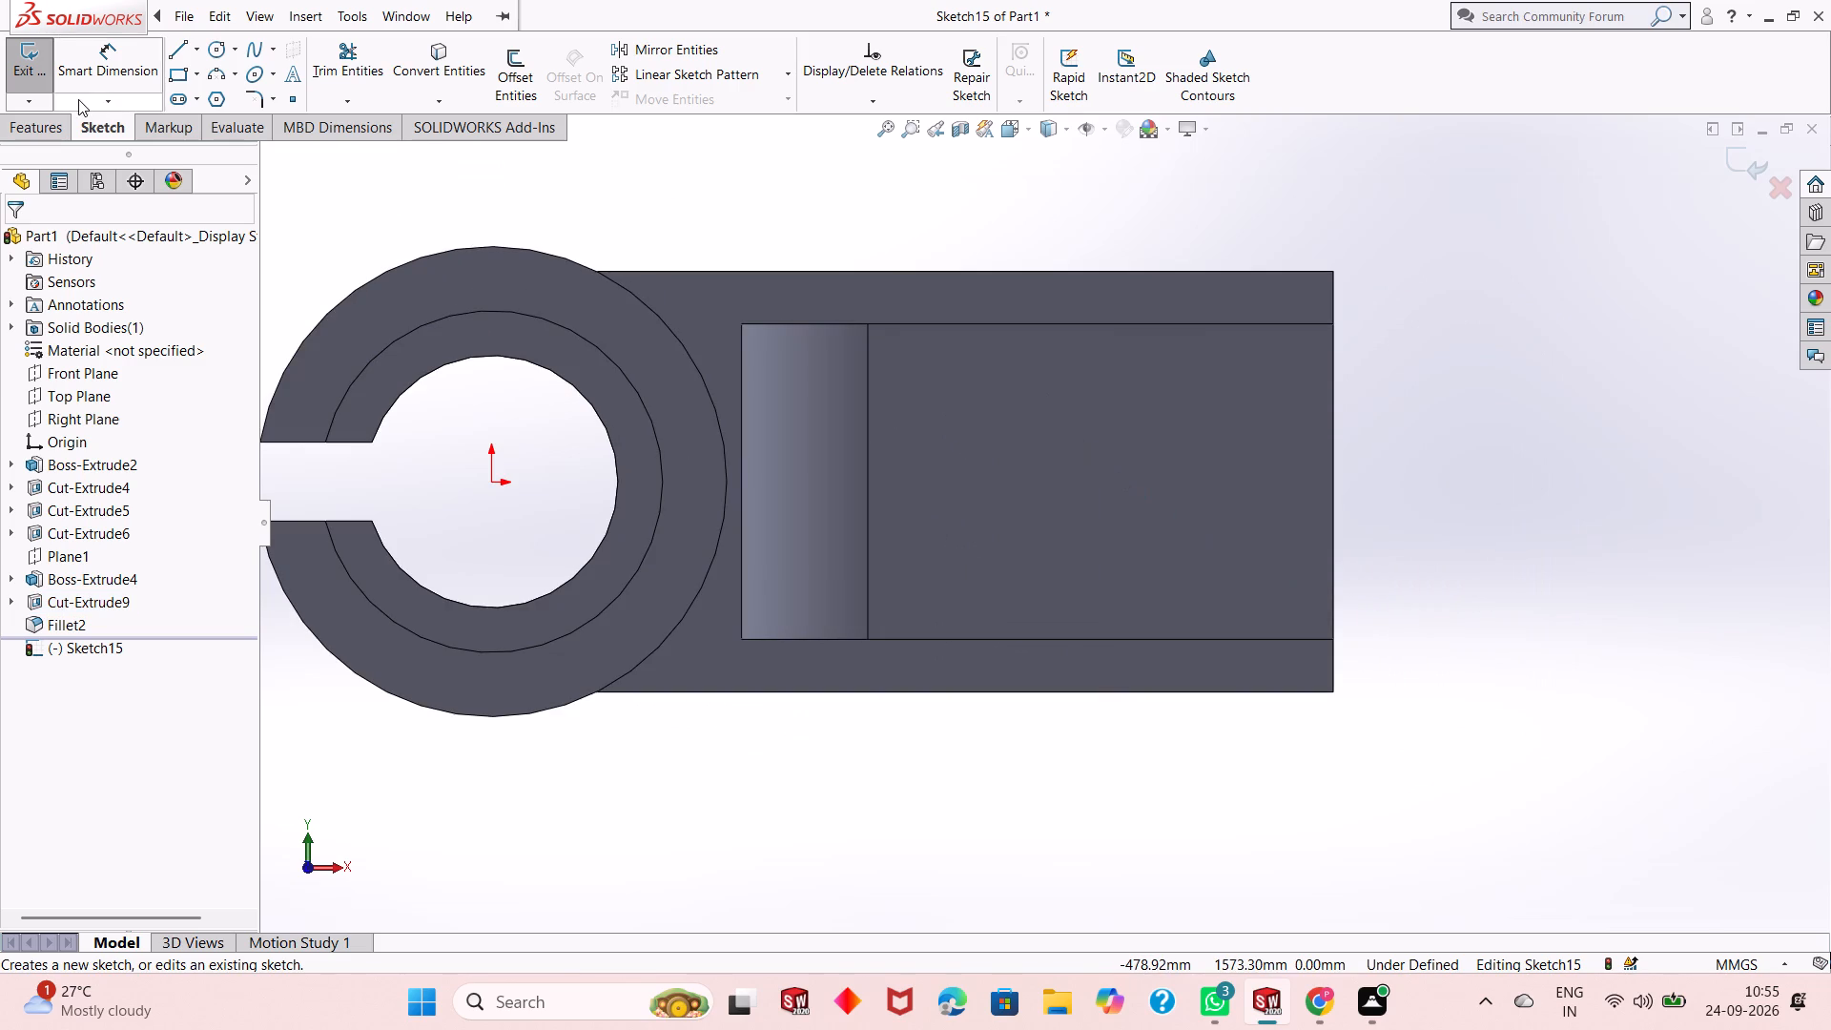
Sketch a circle of about 915 mm diameter on the recess floor, centred about 2736 mm horizontally from the origin.
click(204, 52)
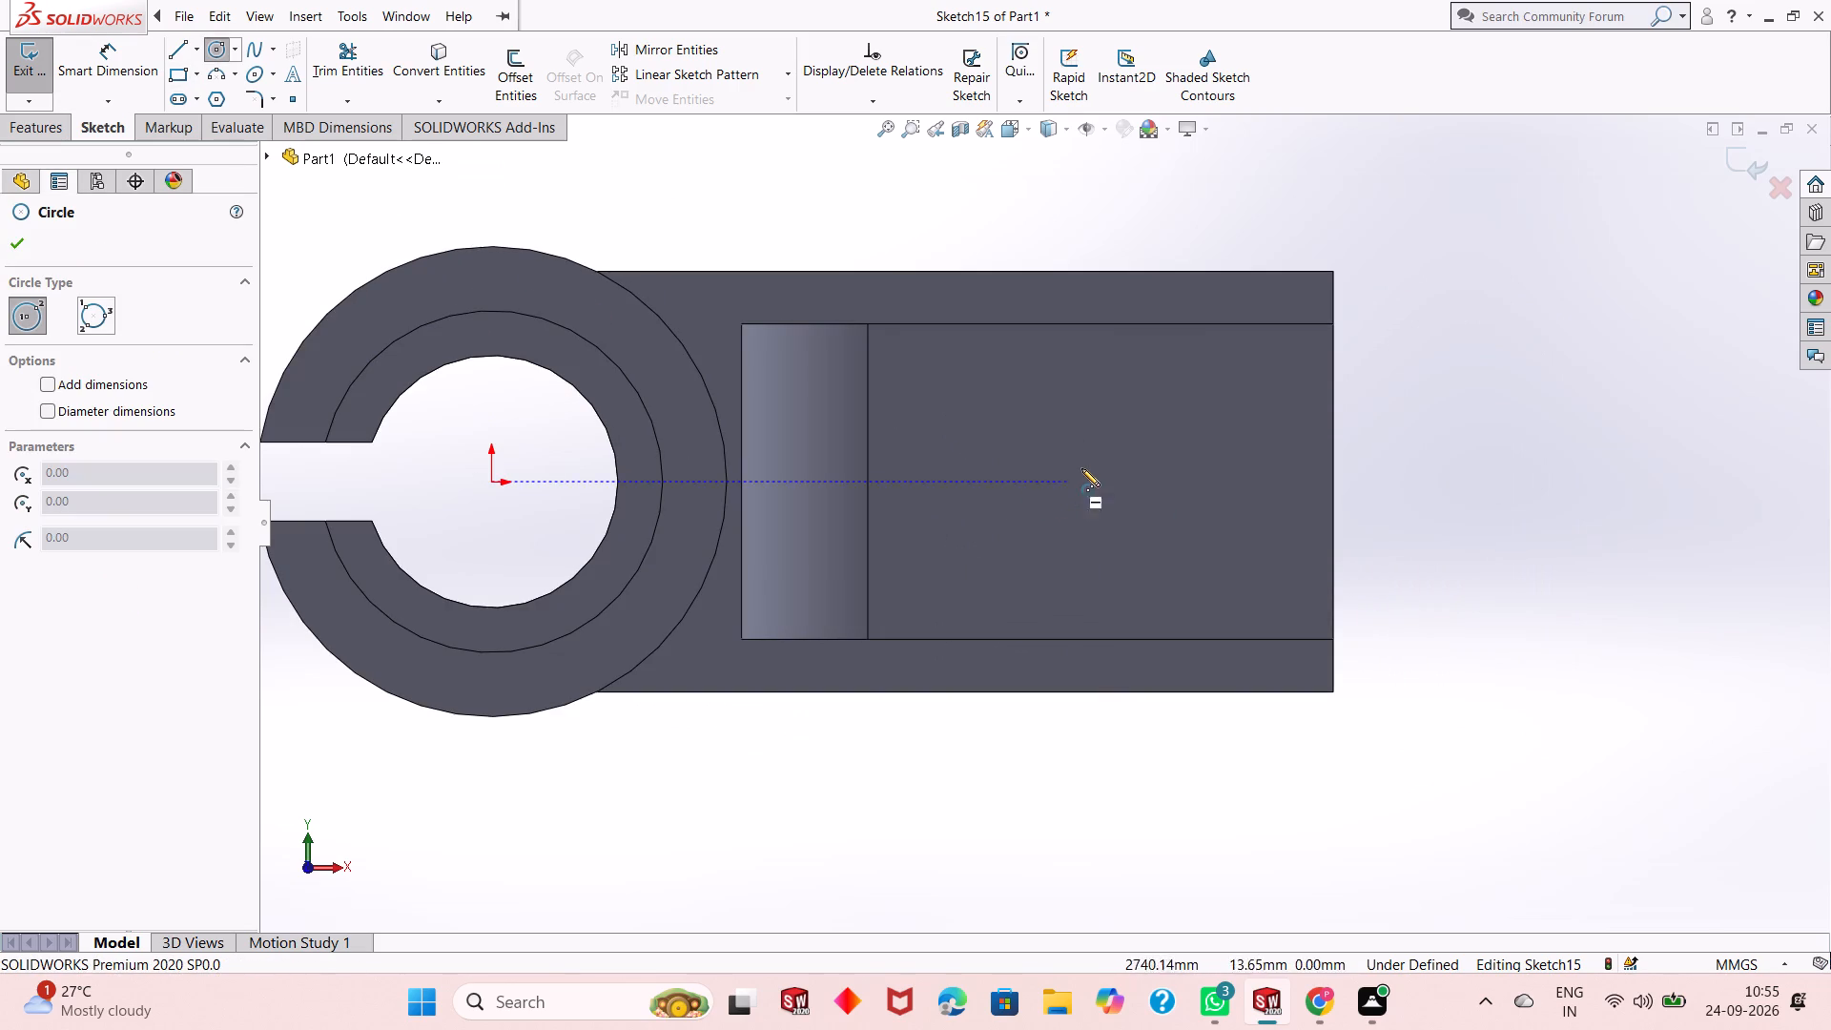
click(1067, 482)
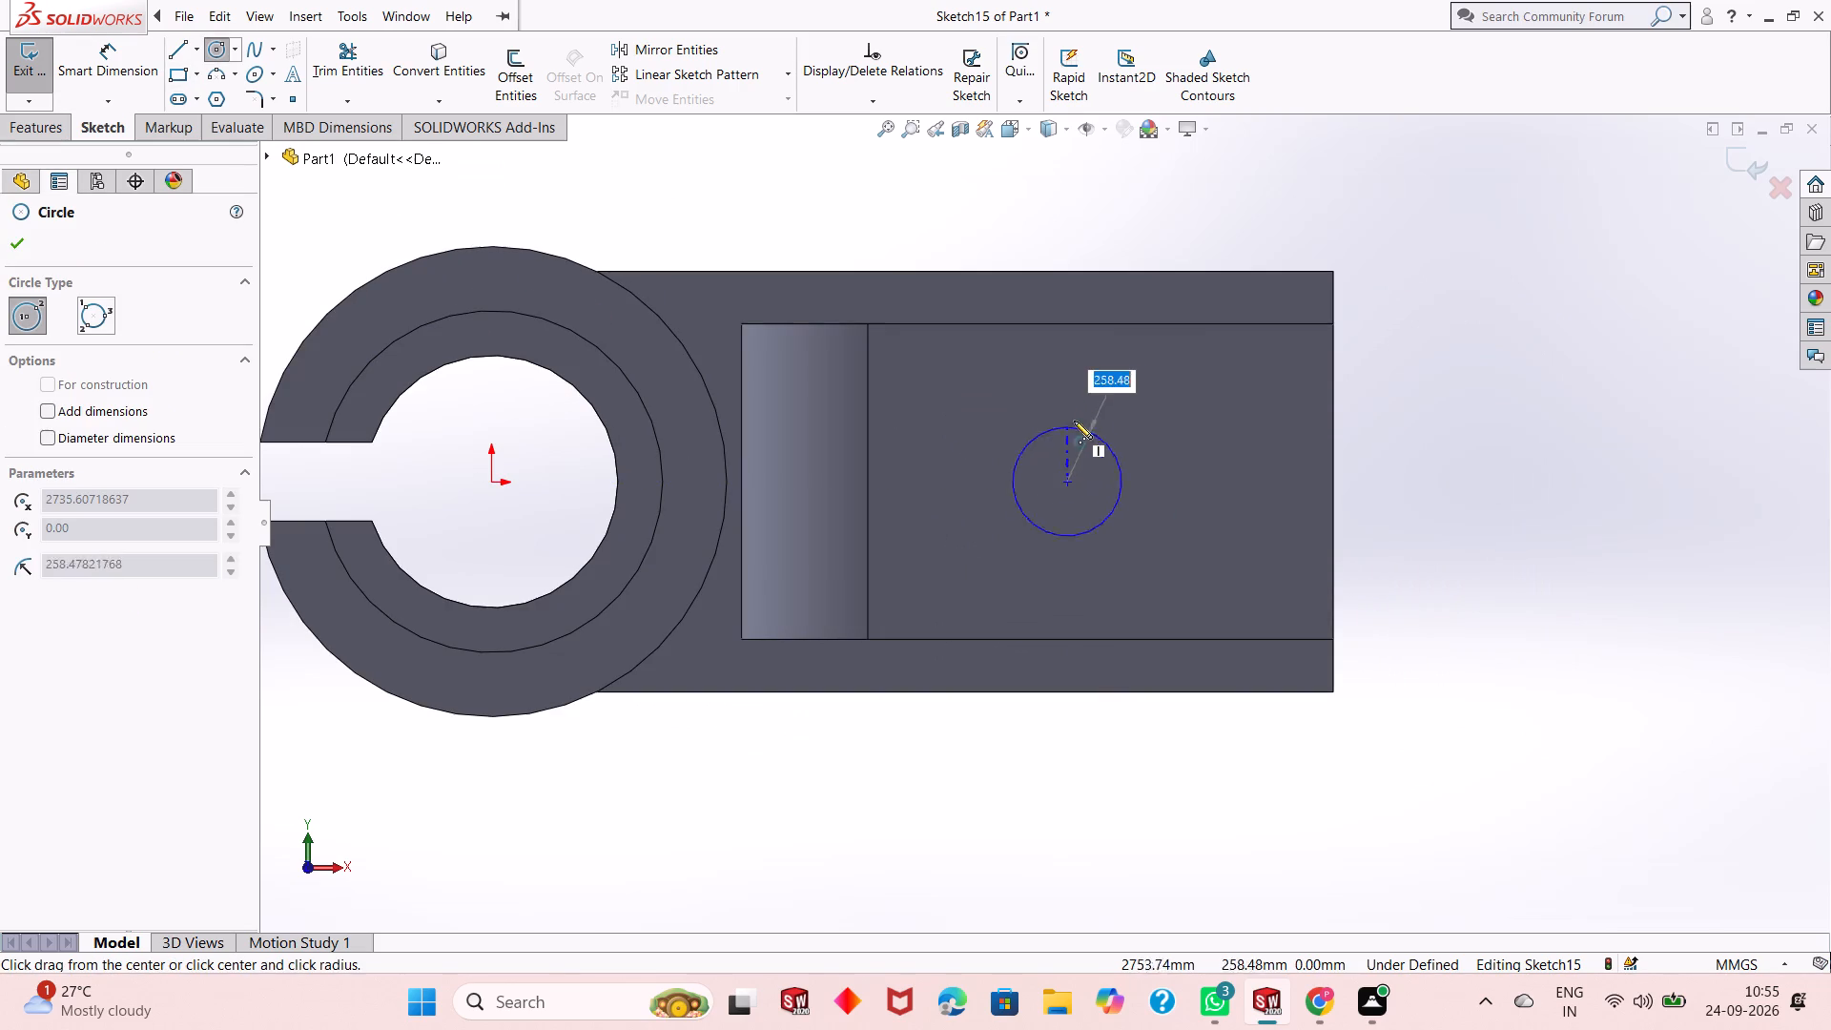
click(1100, 391)
right_click(1101, 391)
click(1144, 397)
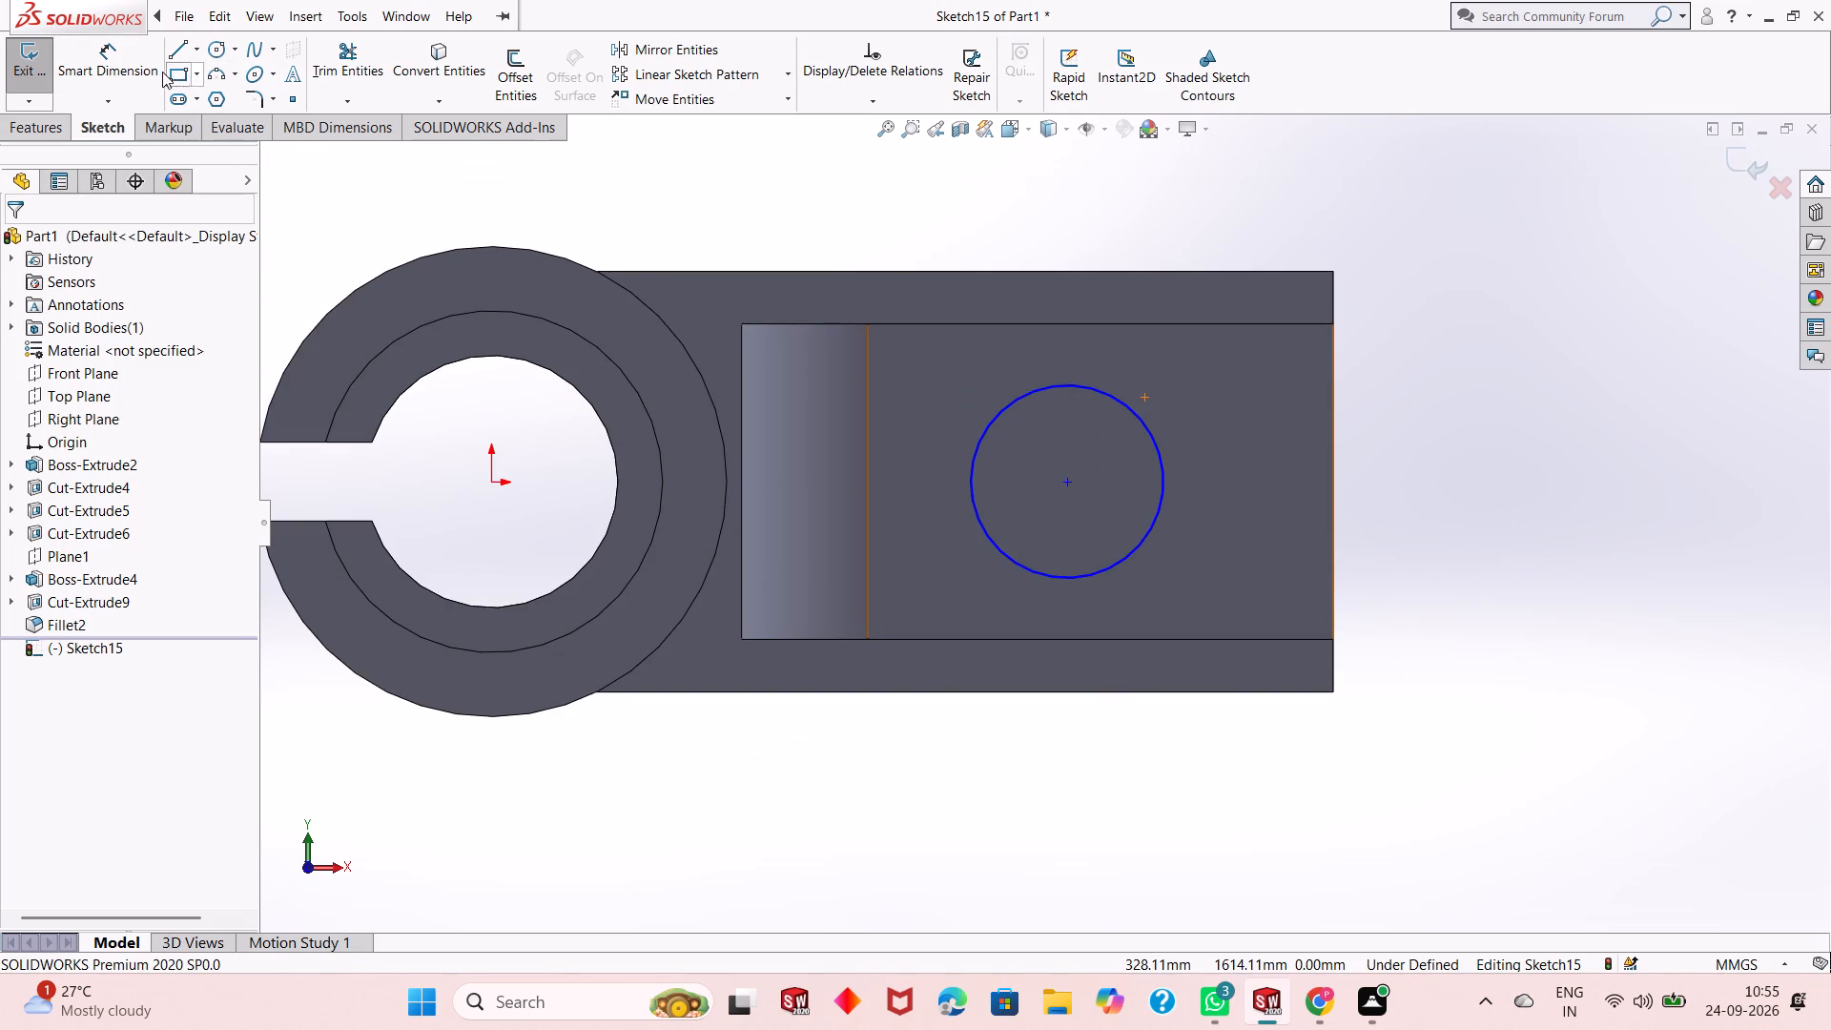
Dimension the circle's diameter as 1000 mm.
click(132, 58)
click(1018, 565)
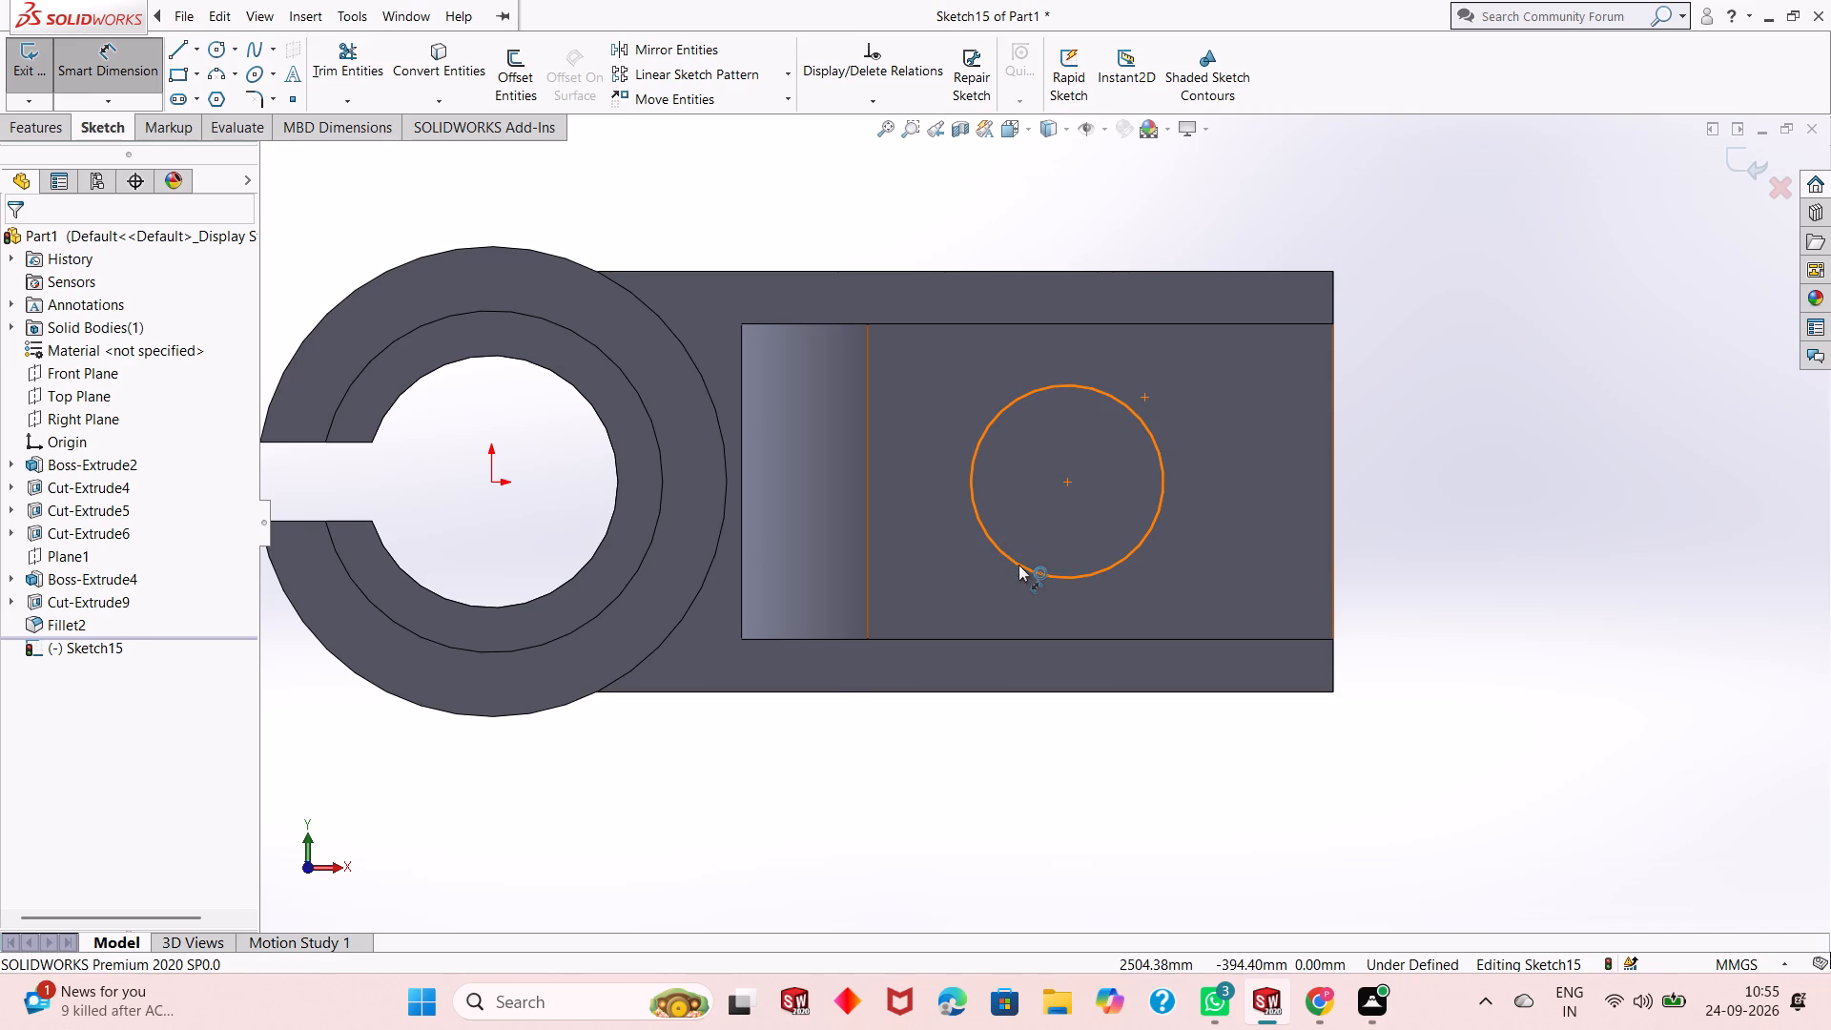
click(643, 865)
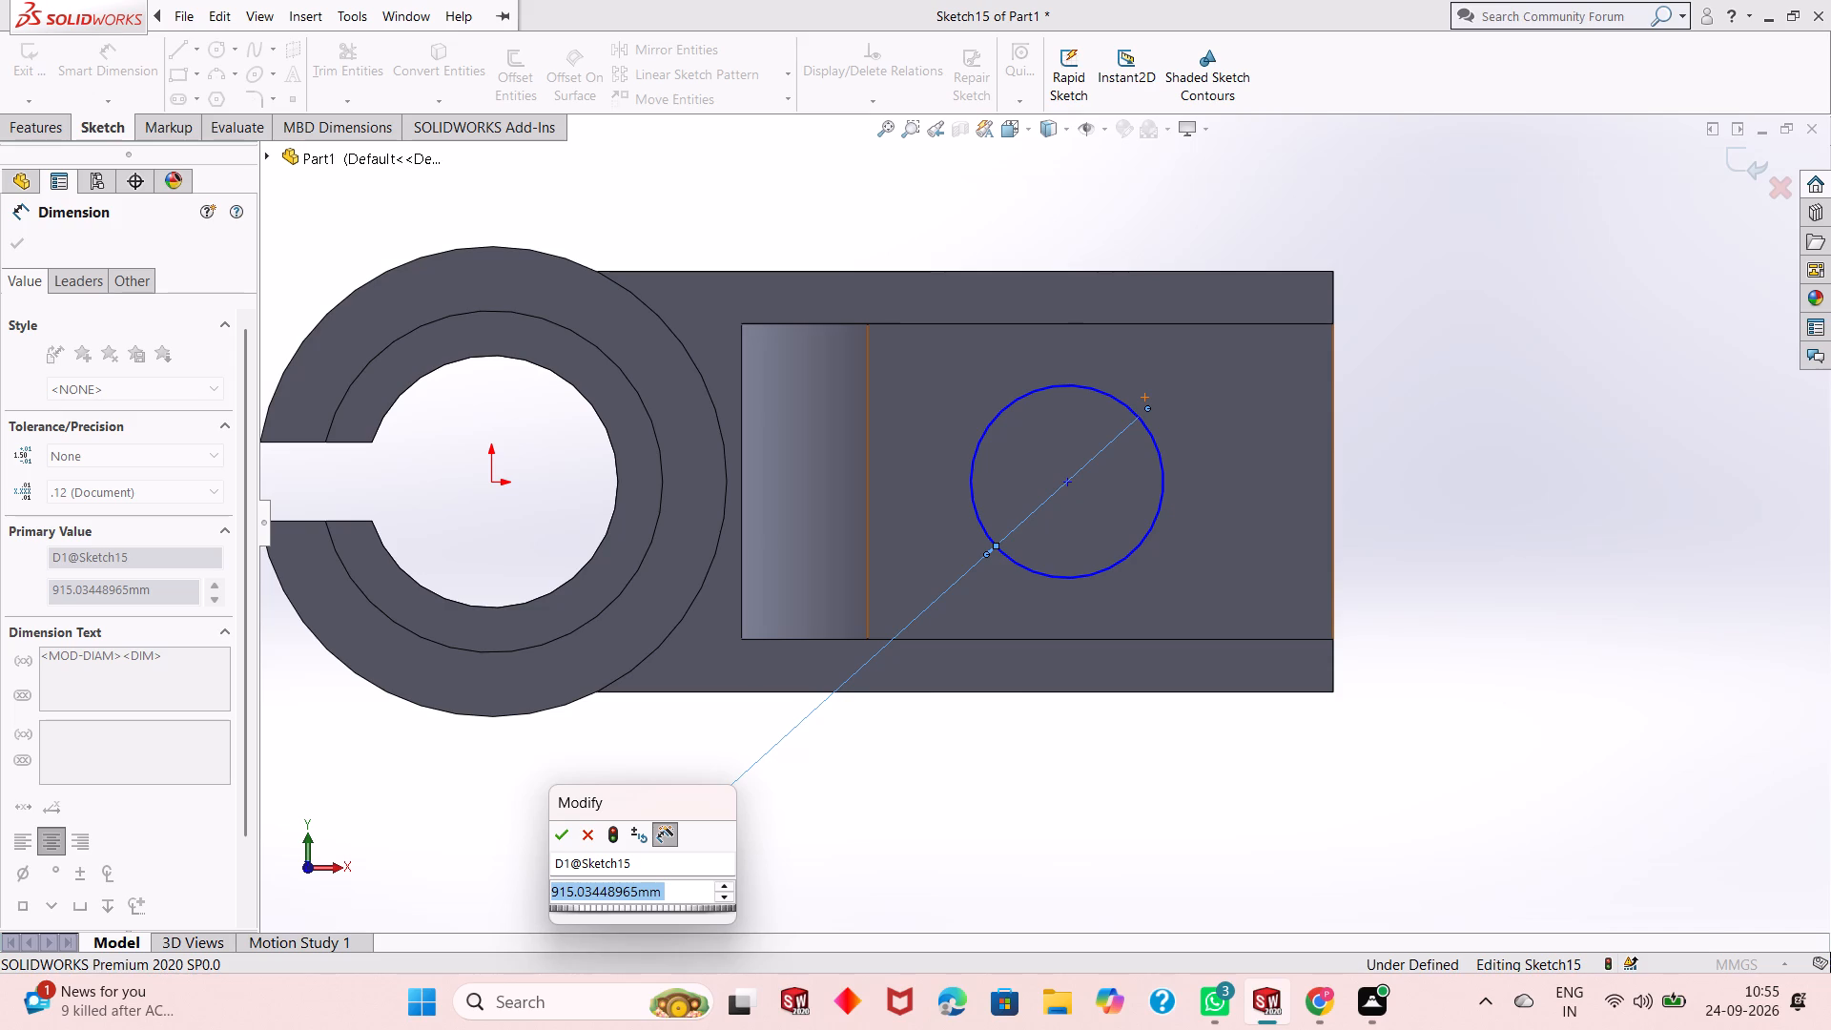
text(1000)
key(Return)
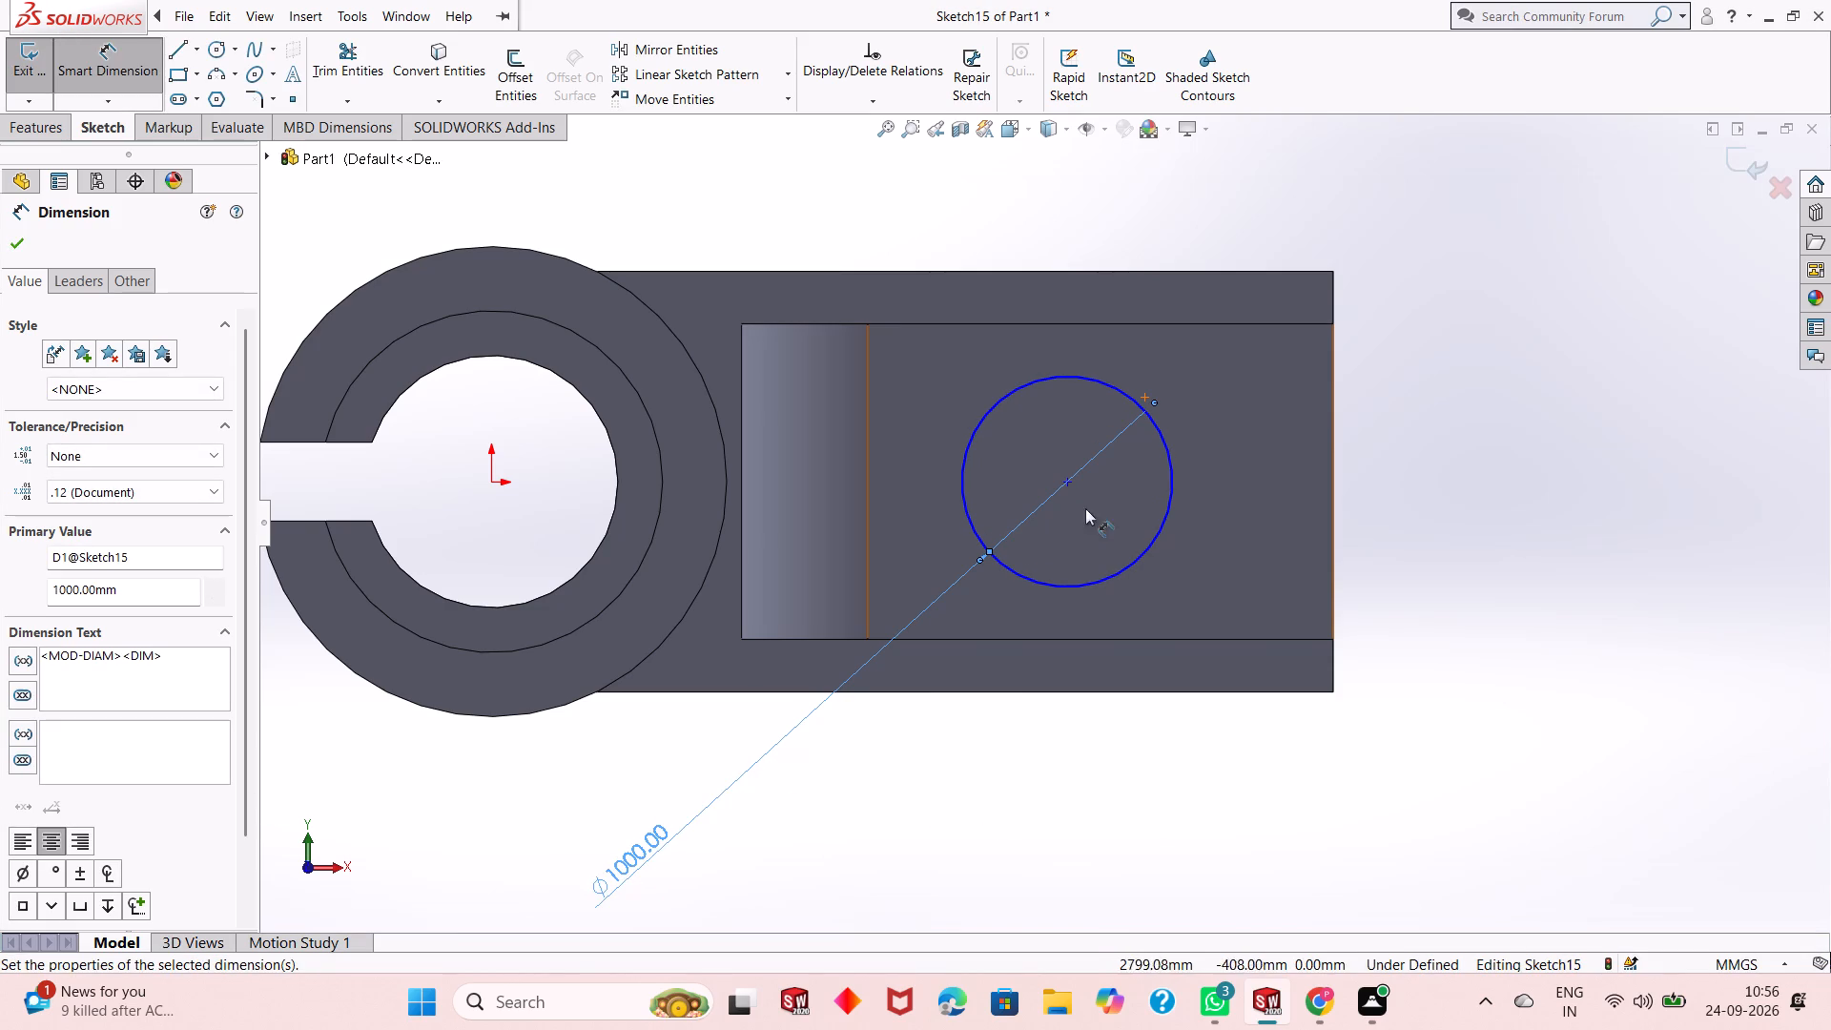
Dimension the horizontal distance from the circle's centre to the lower corner of the arm's free end as 1200 mm.
click(1072, 486)
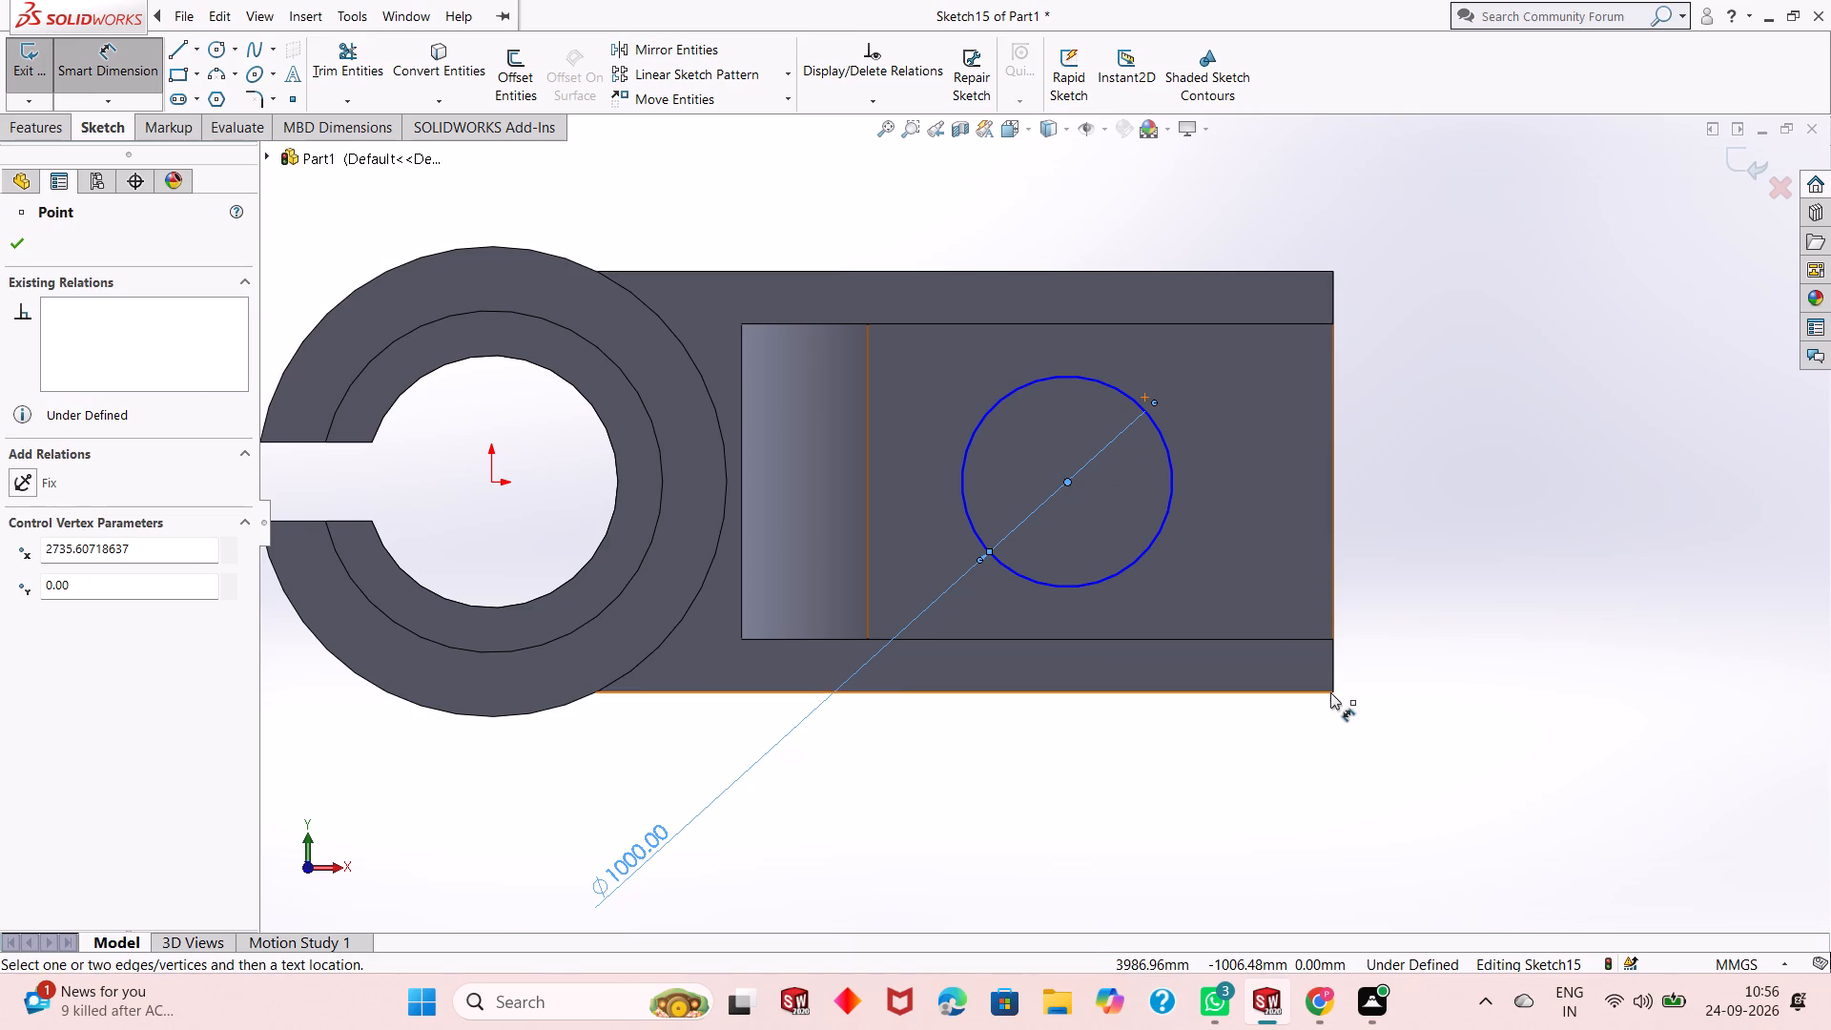
click(1330, 692)
click(1155, 806)
text(1200)
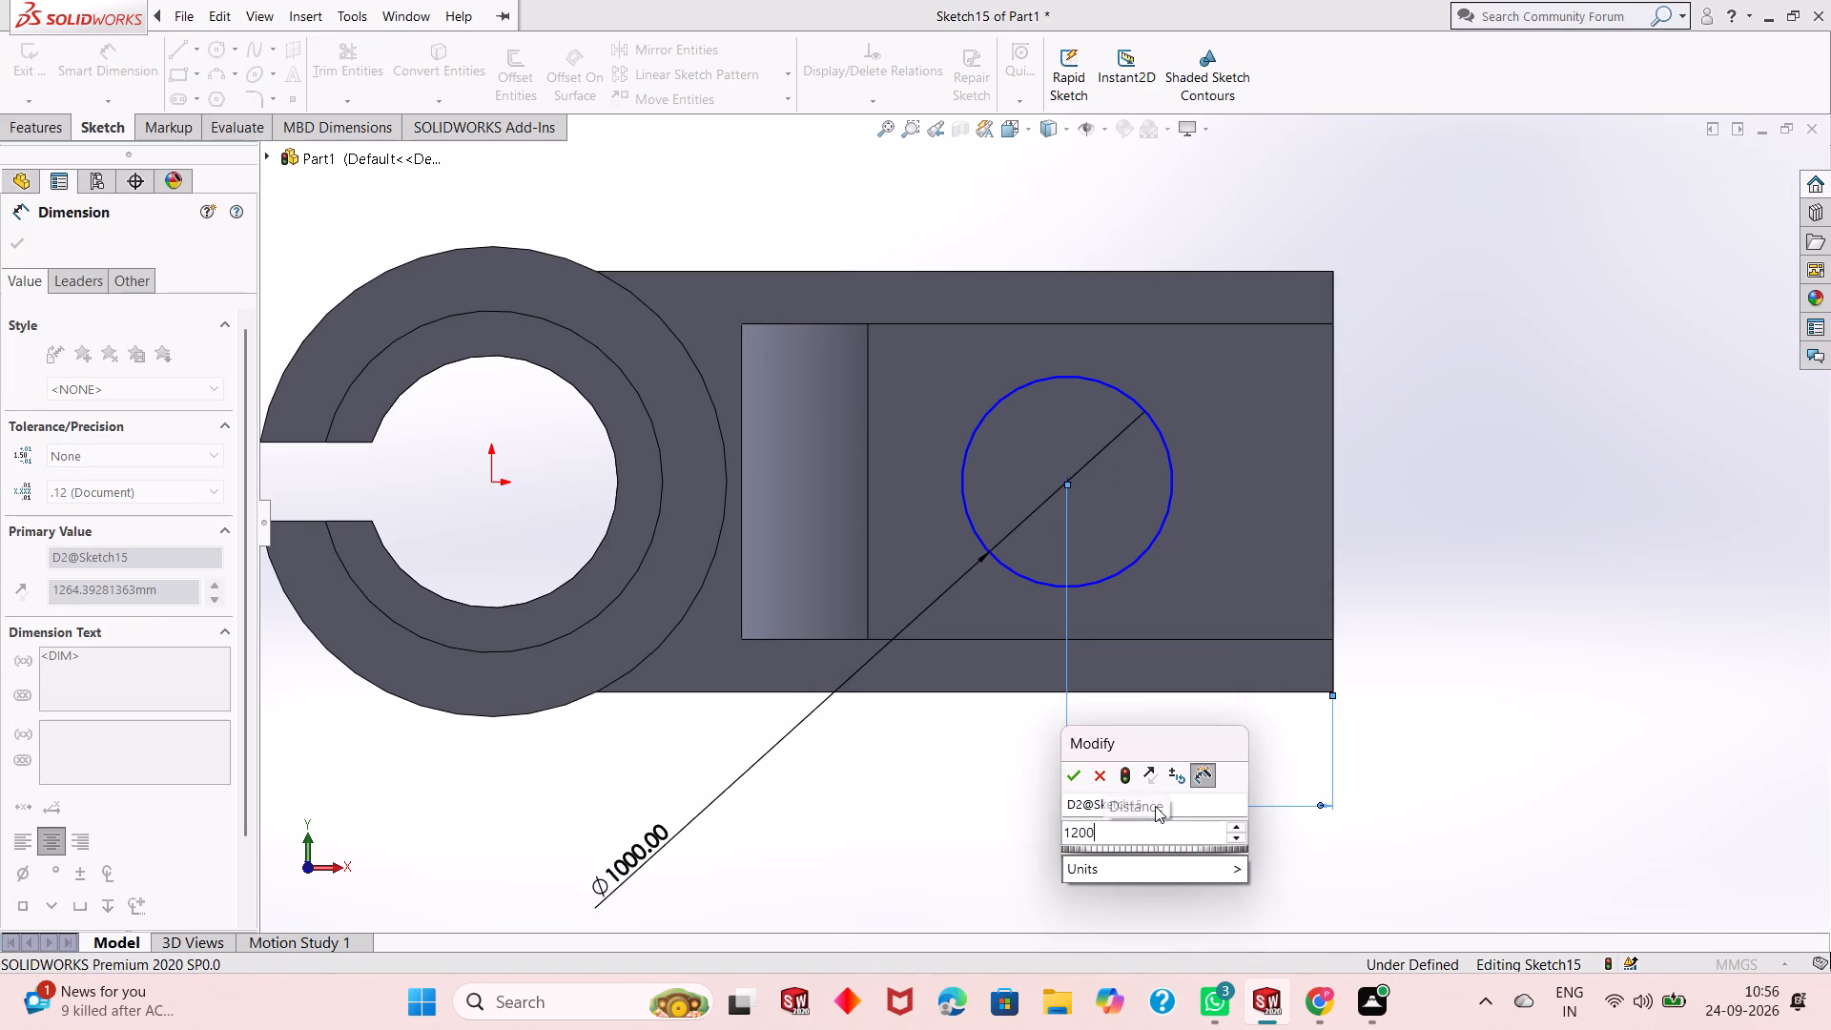
key(Return)
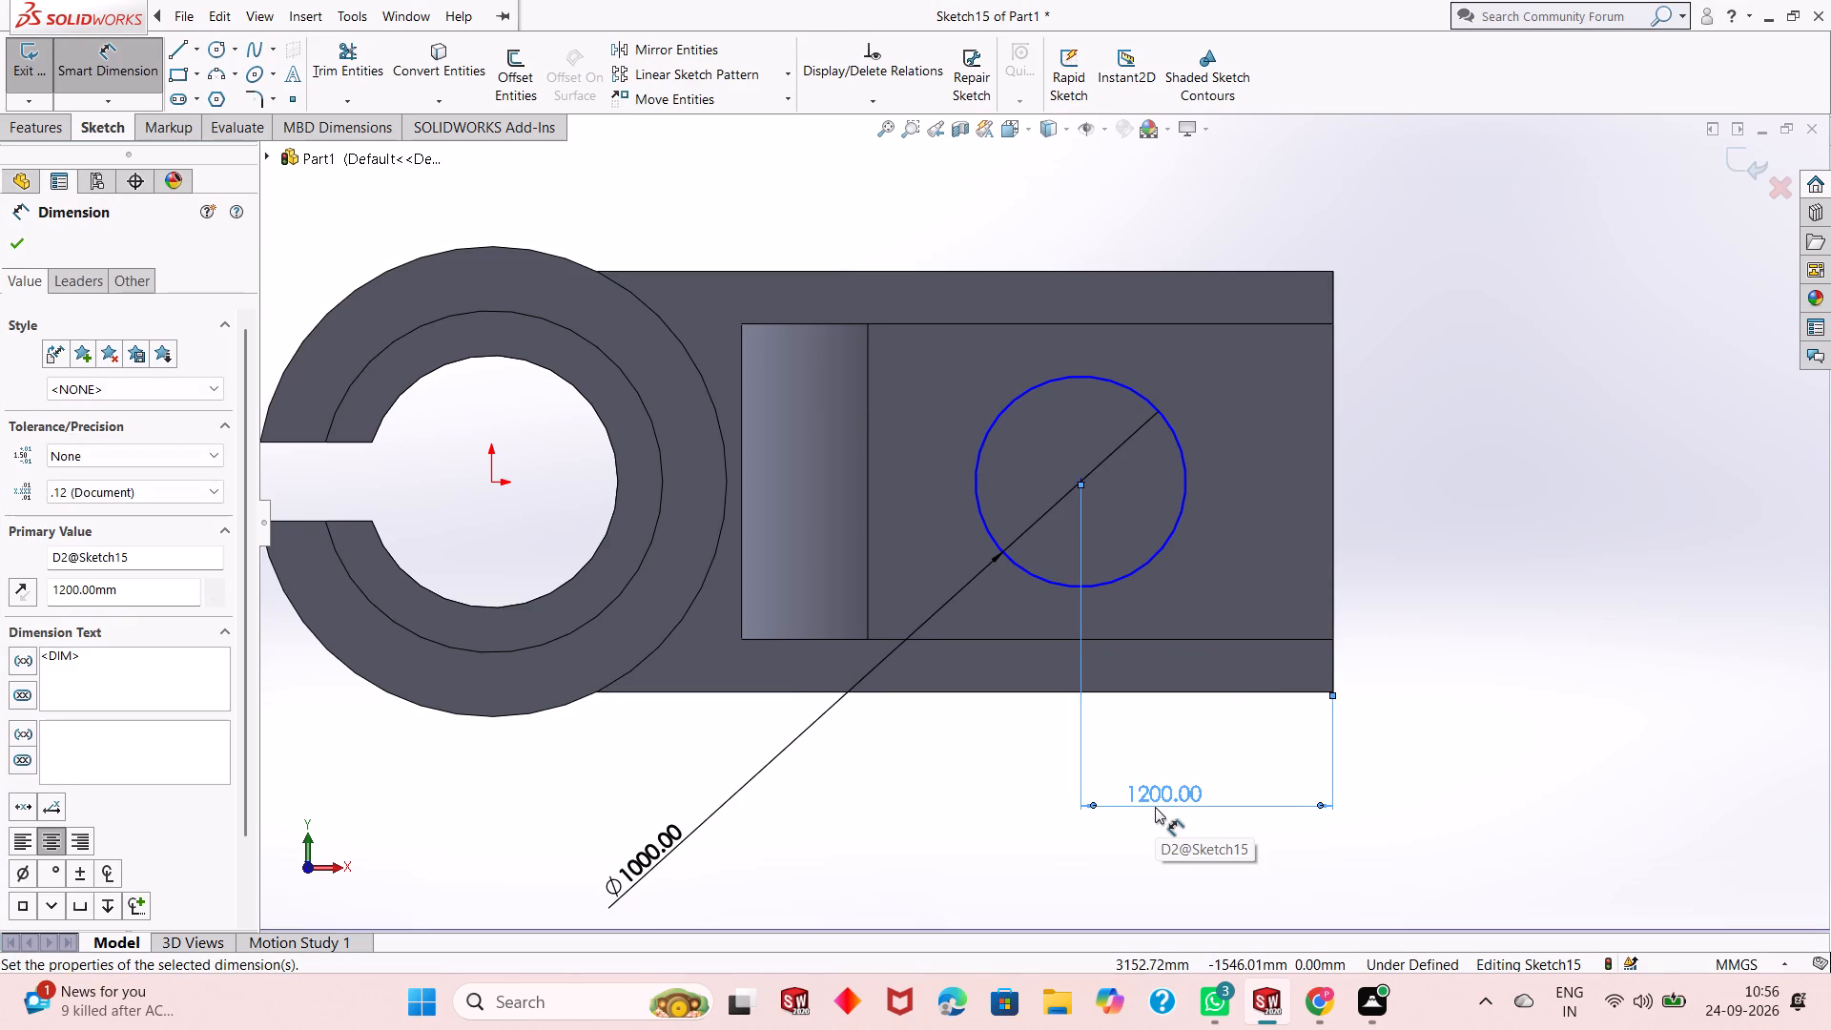
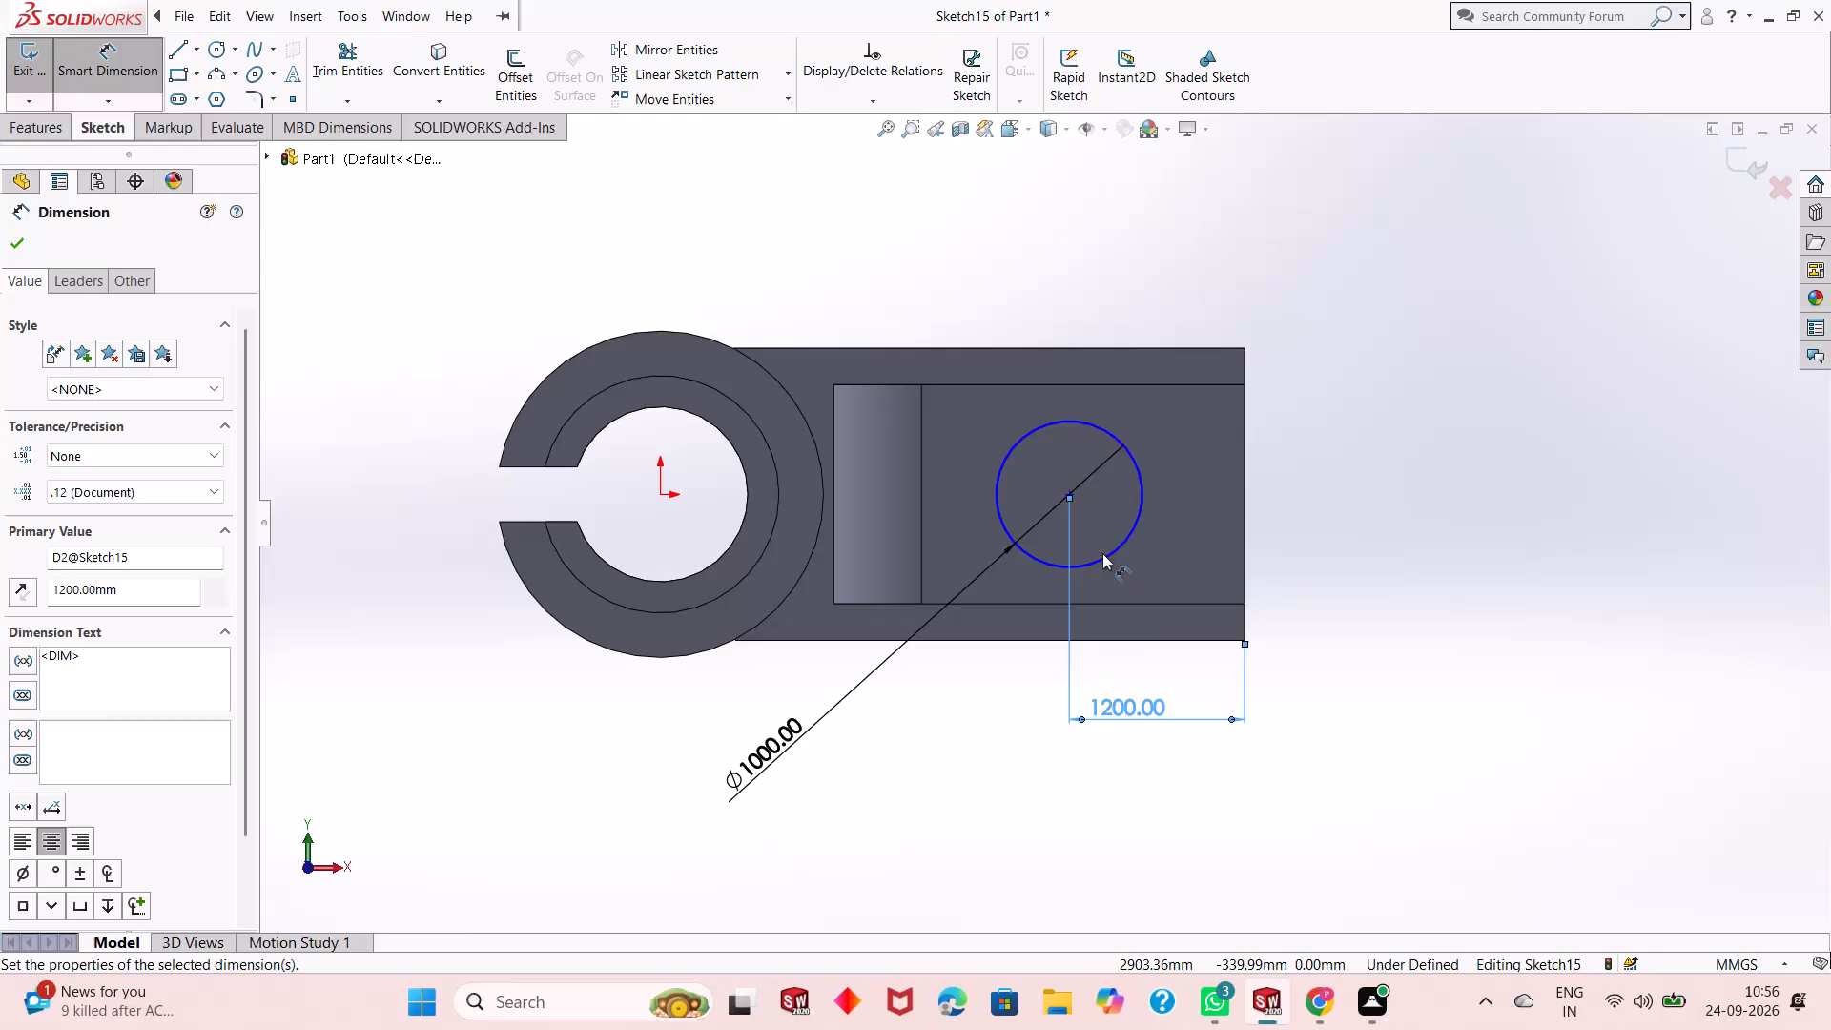
Dimension the vertical distance from the circle's centre to the lower corner of the arm's free end as 1000 mm.
scroll(1102, 553, down, 1)
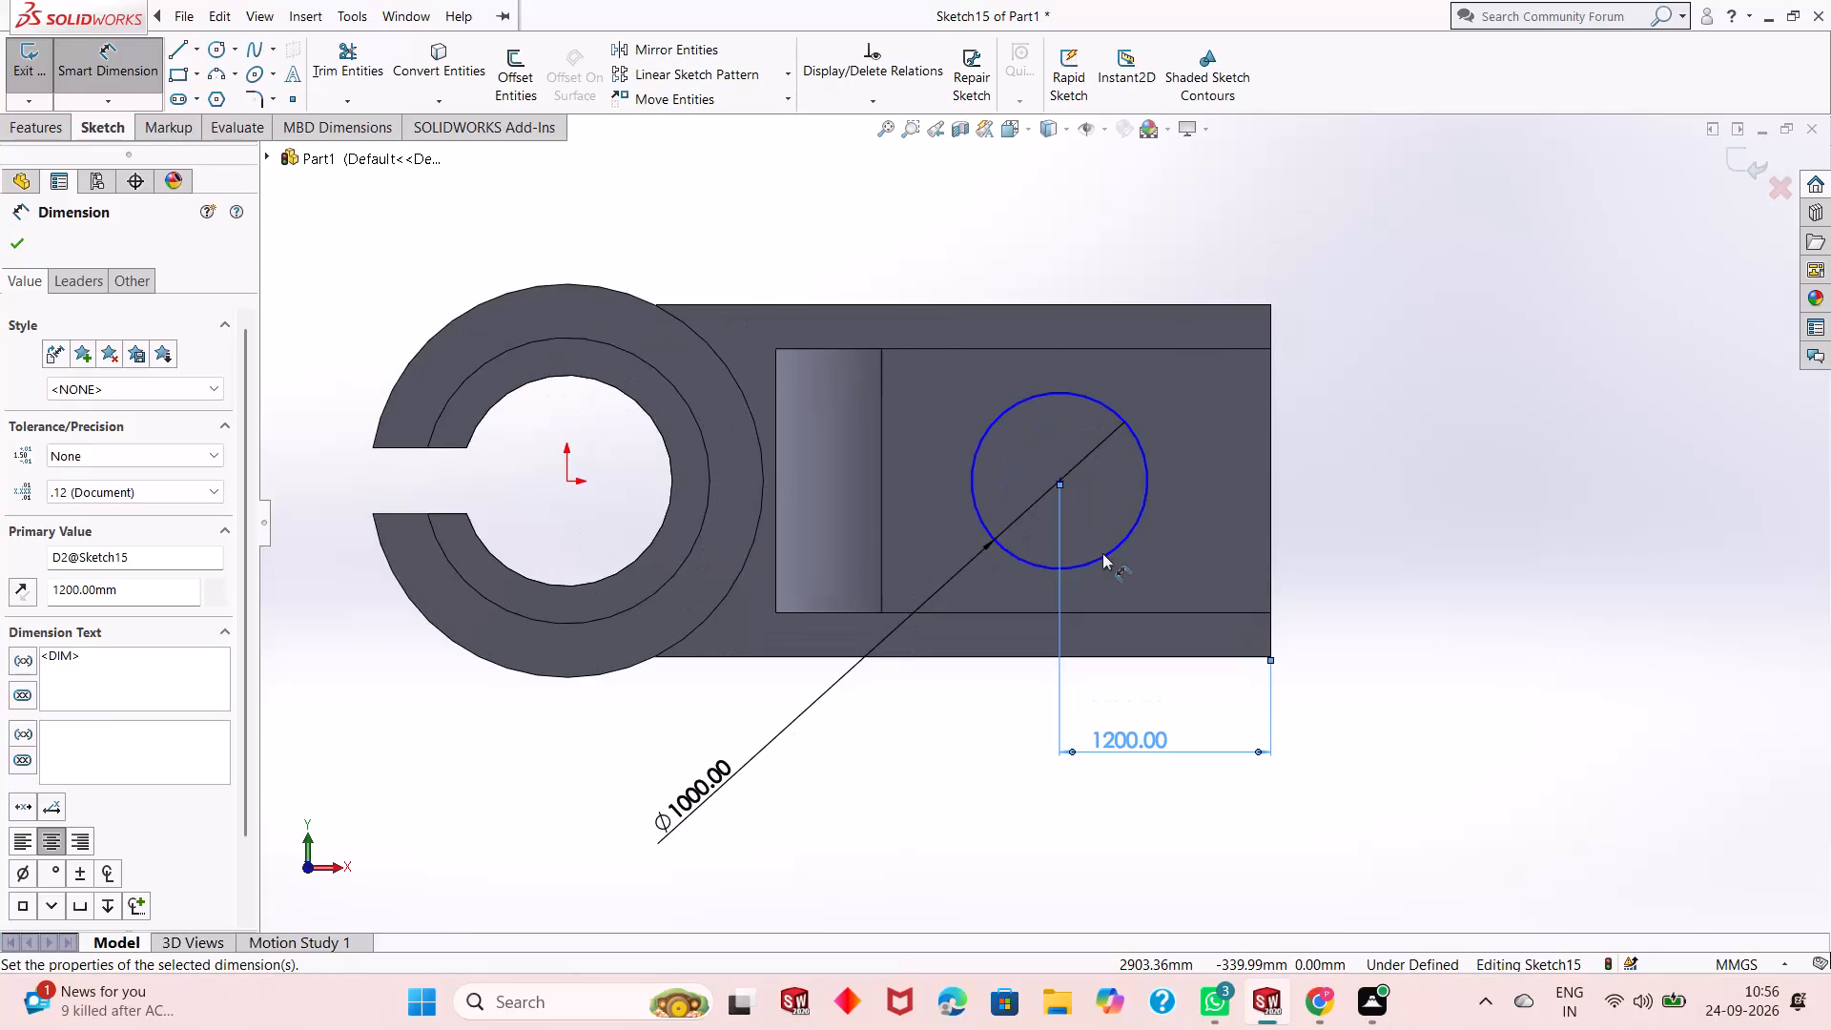
scroll(1102, 553, up, 2)
scroll(1102, 553, down, 1)
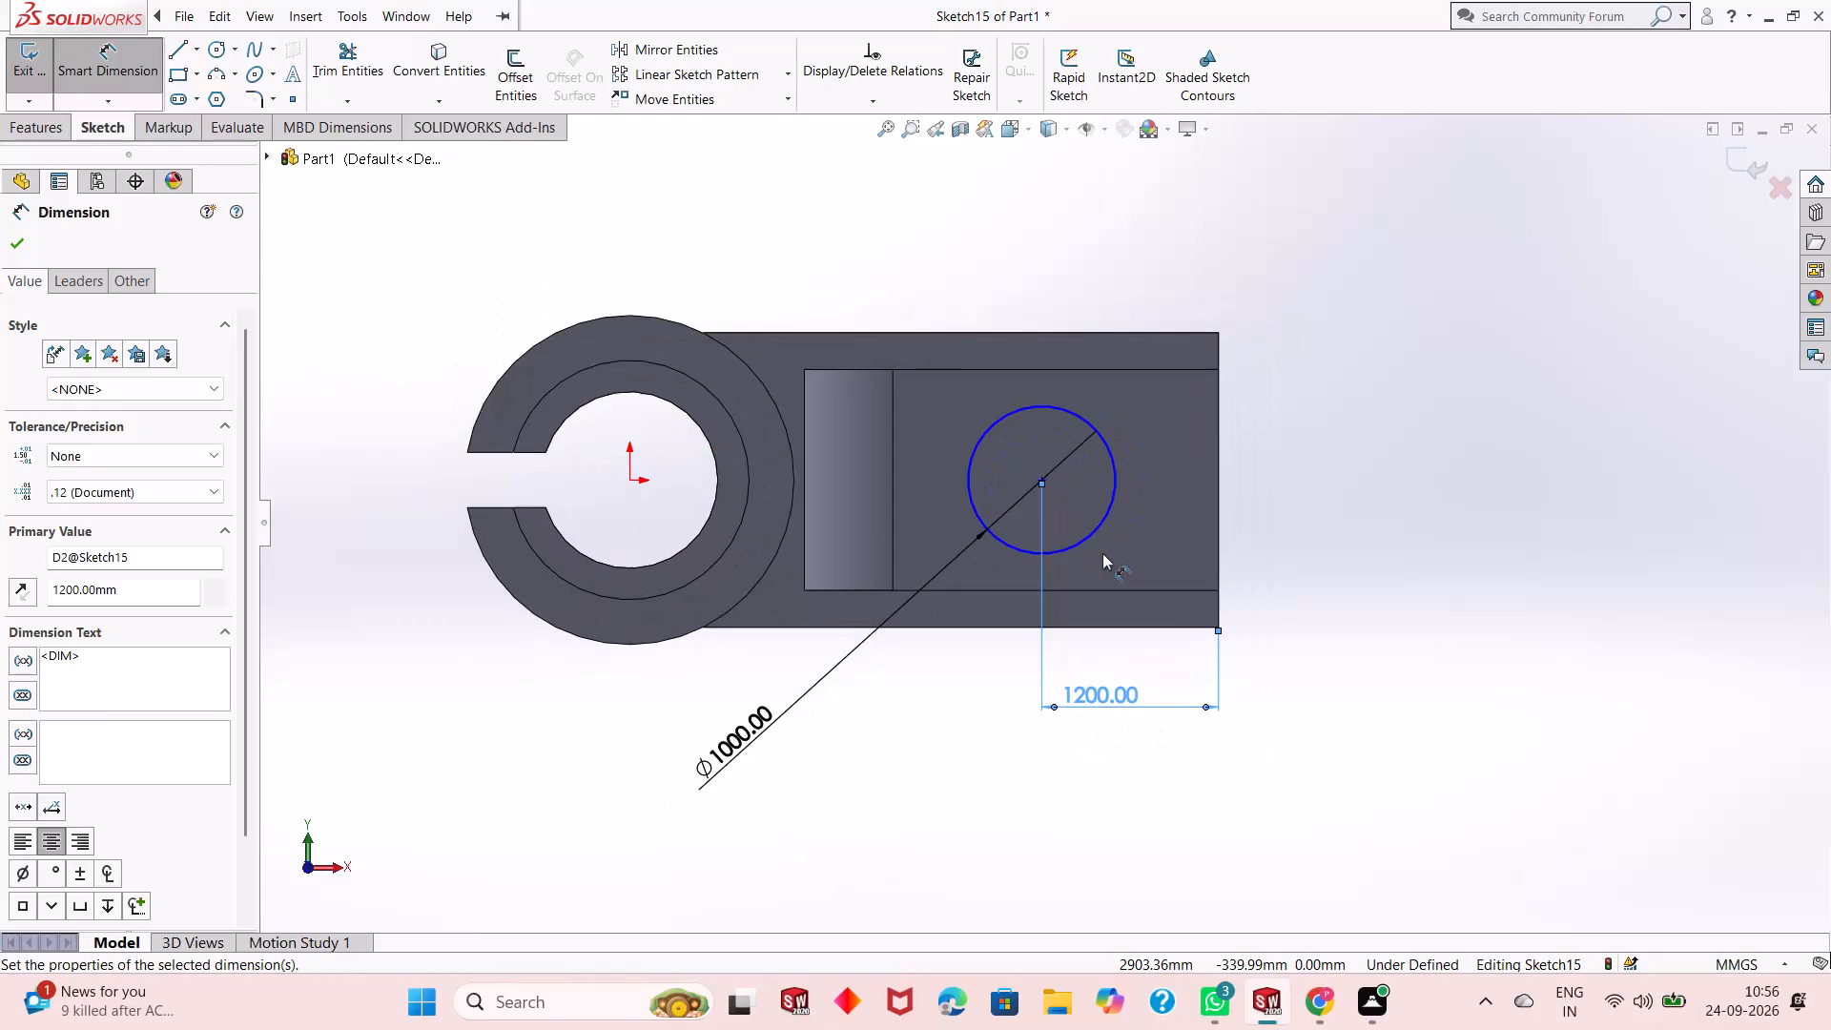
scroll(1059, 500, down, 1)
scroll(1059, 500, up, 1)
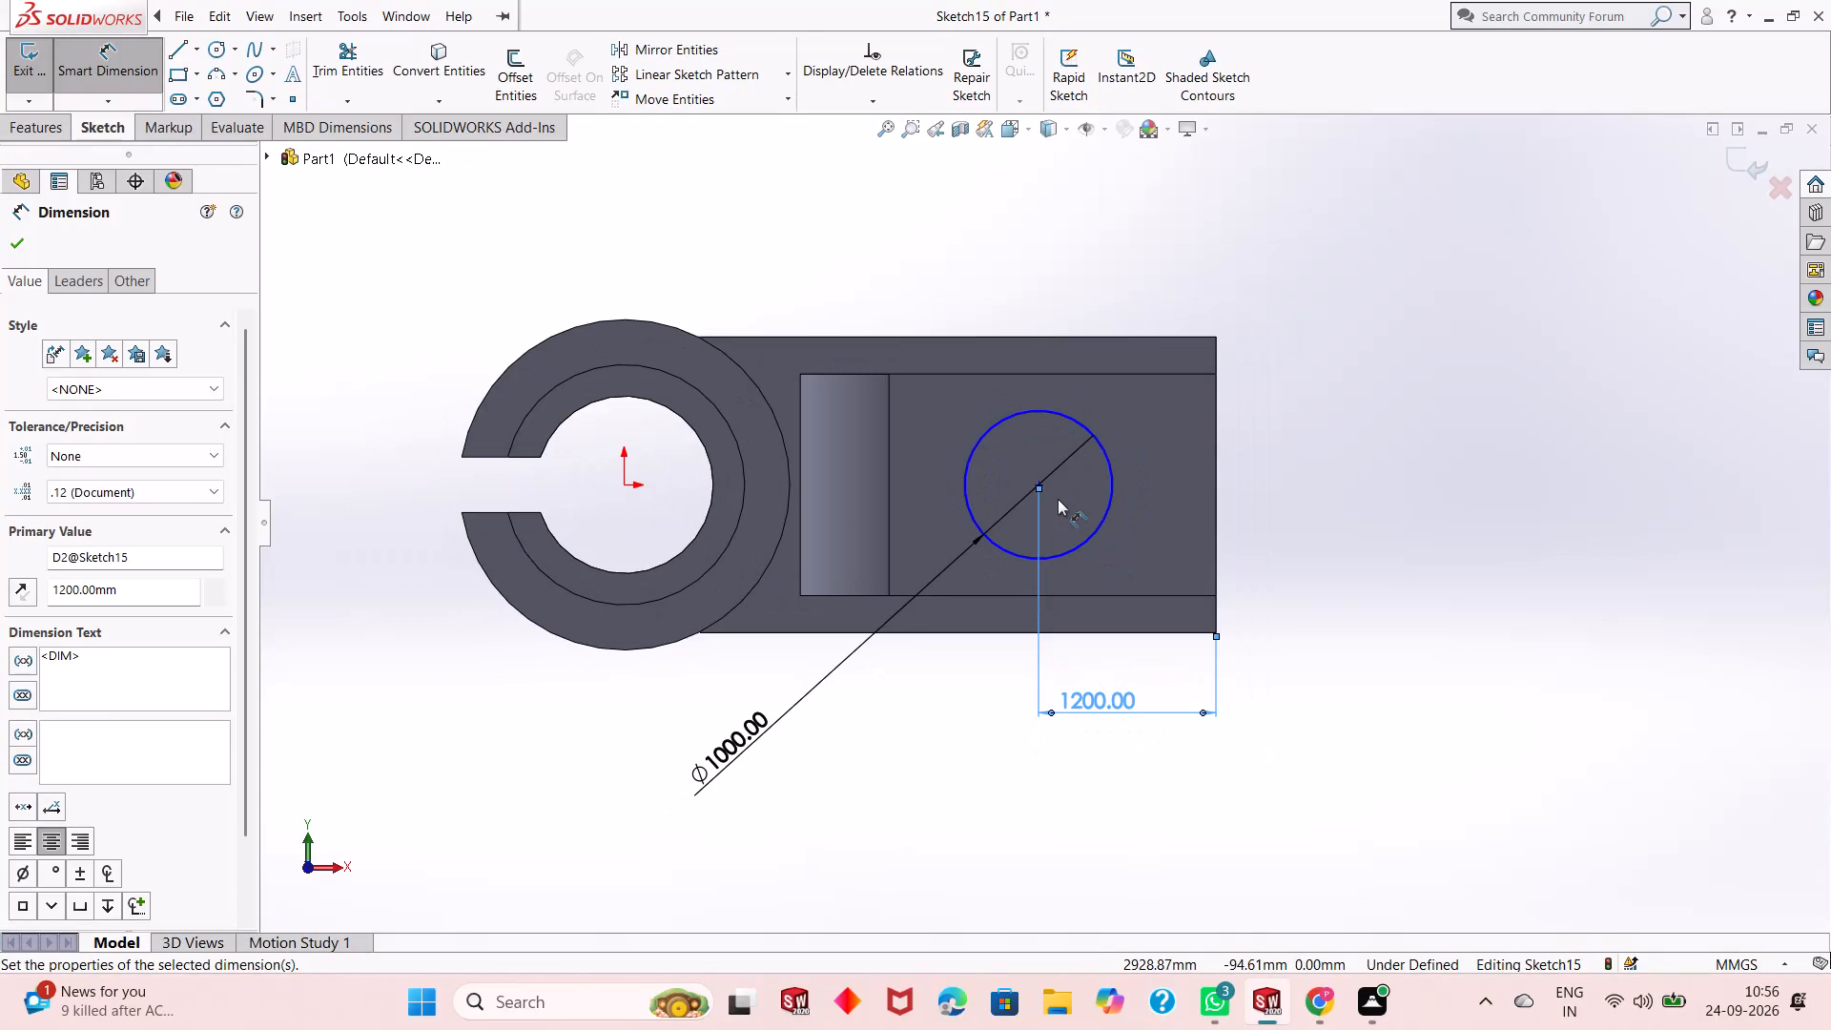
scroll(1058, 499, down, 1)
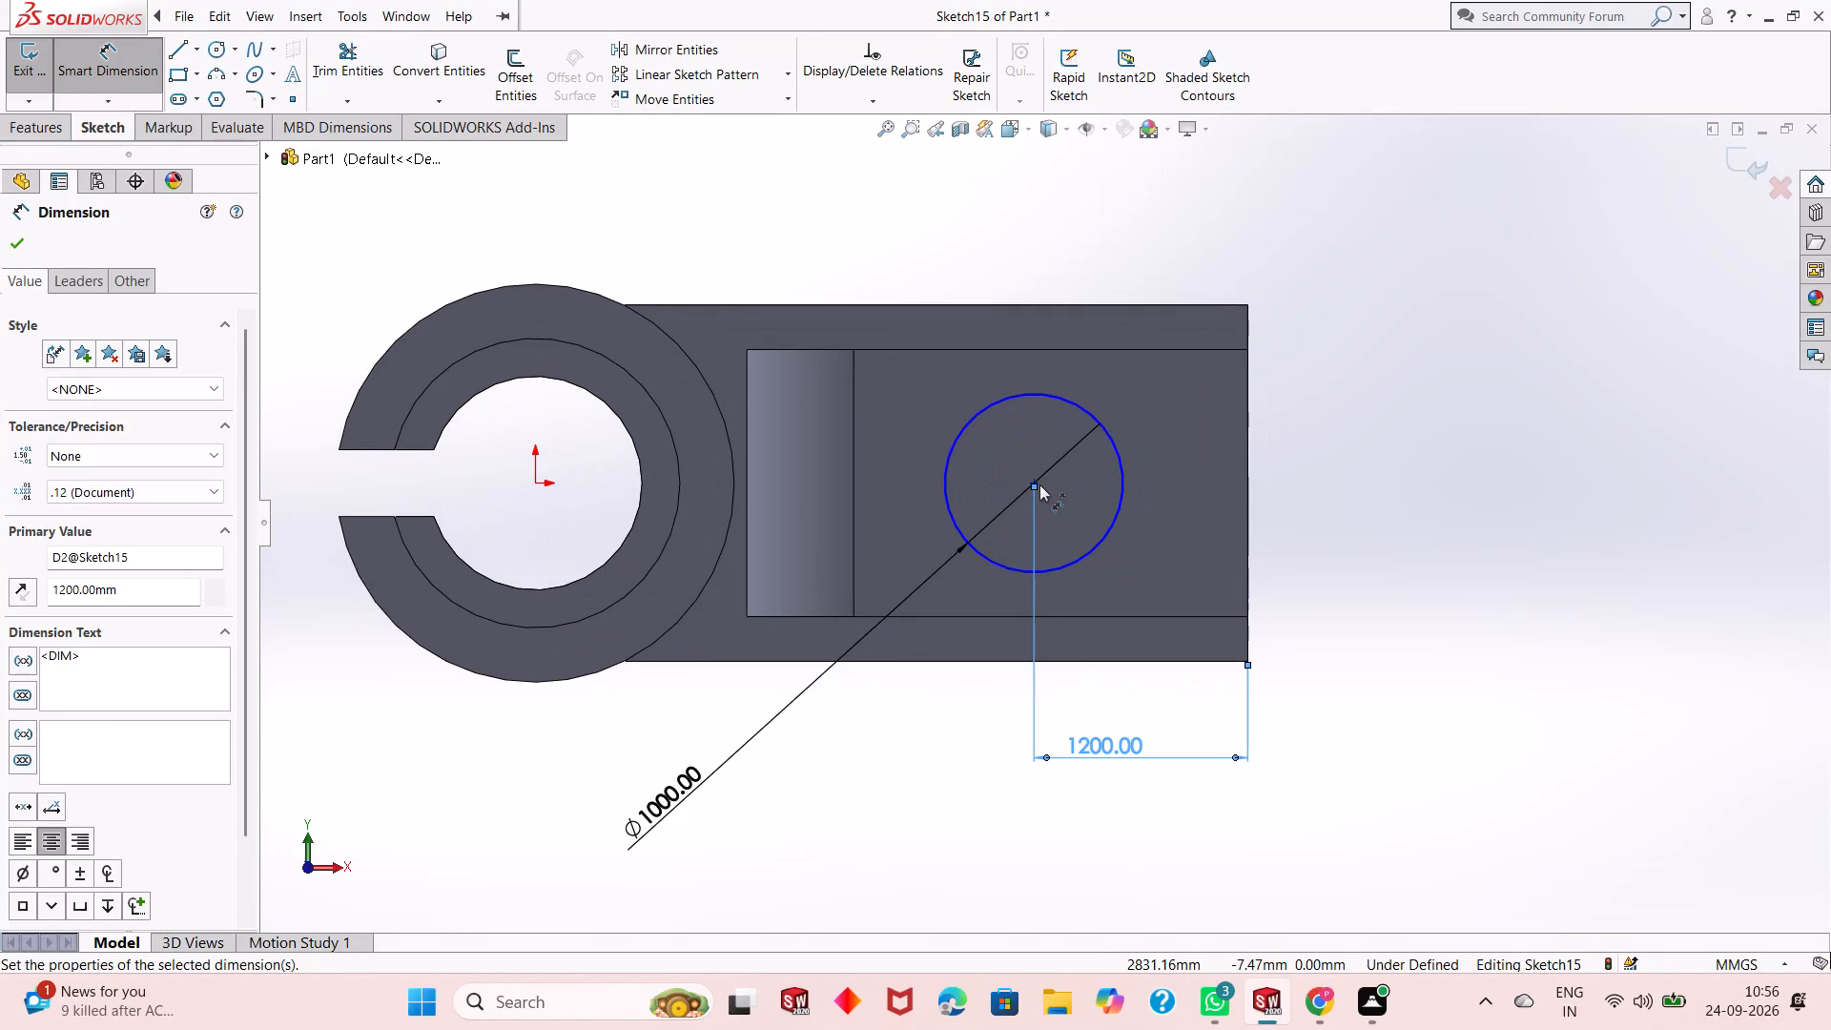
click(1039, 484)
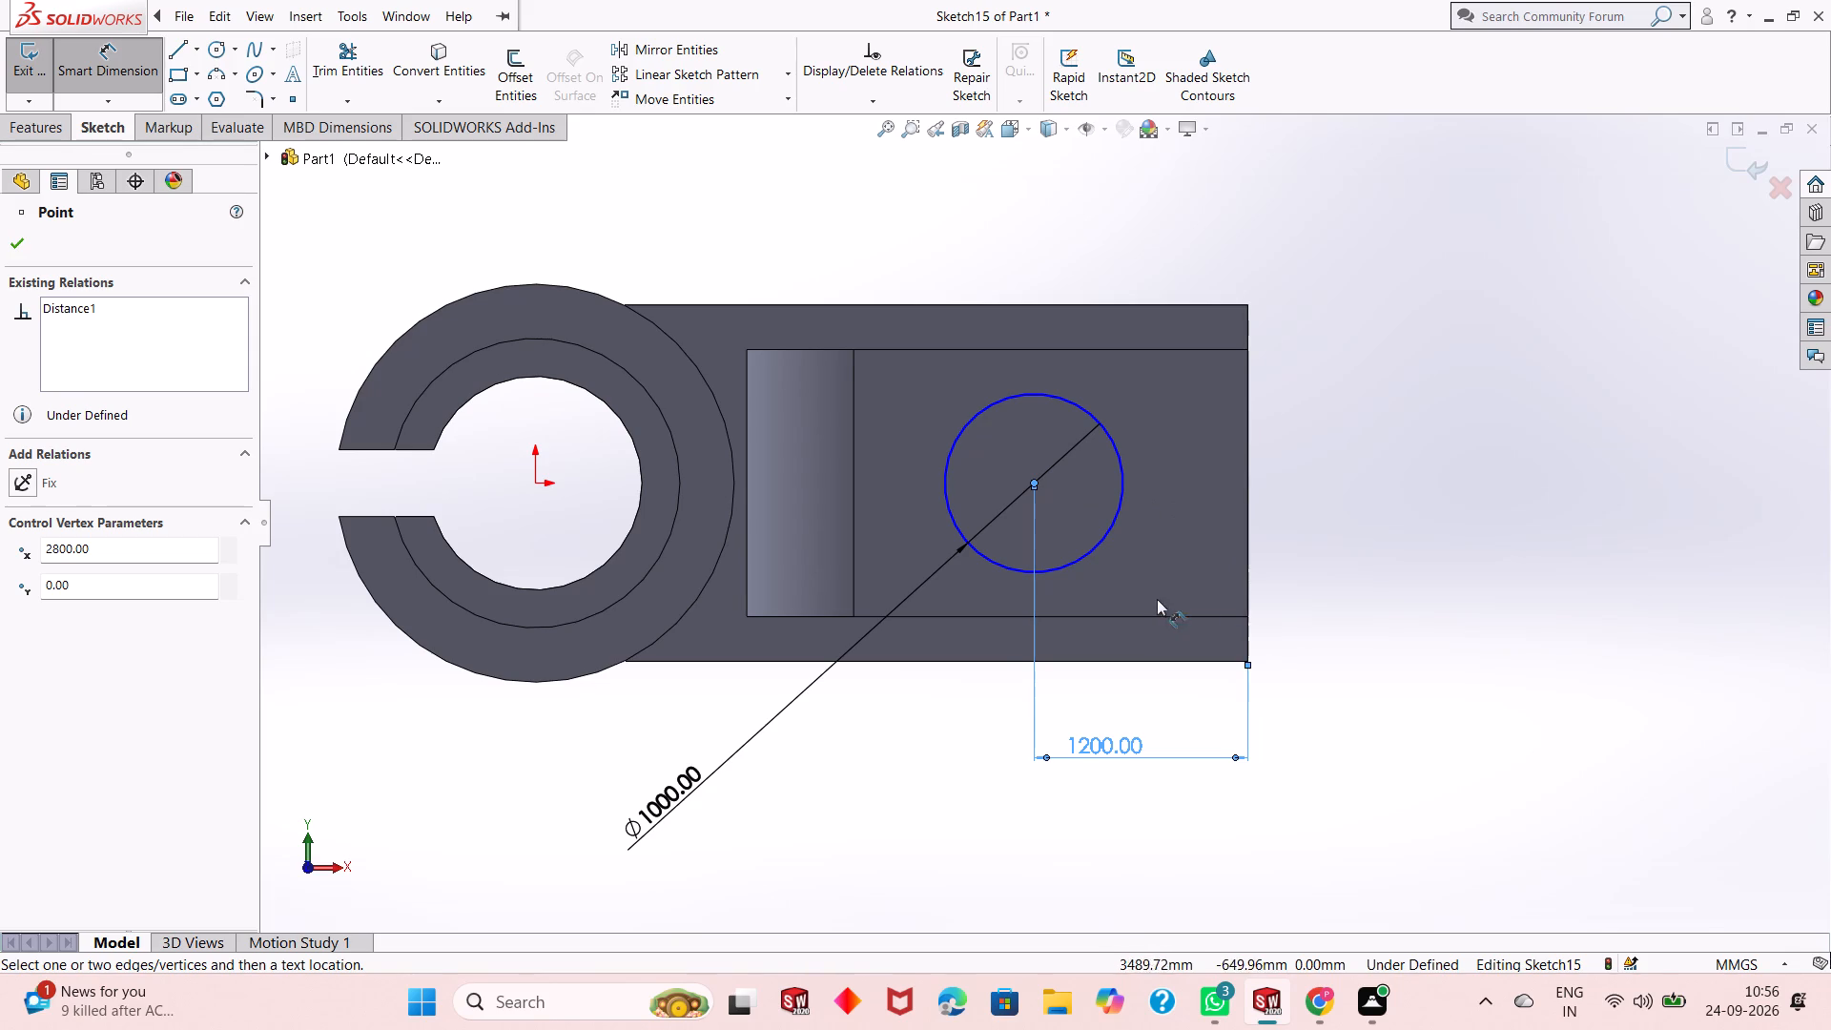
click(1249, 661)
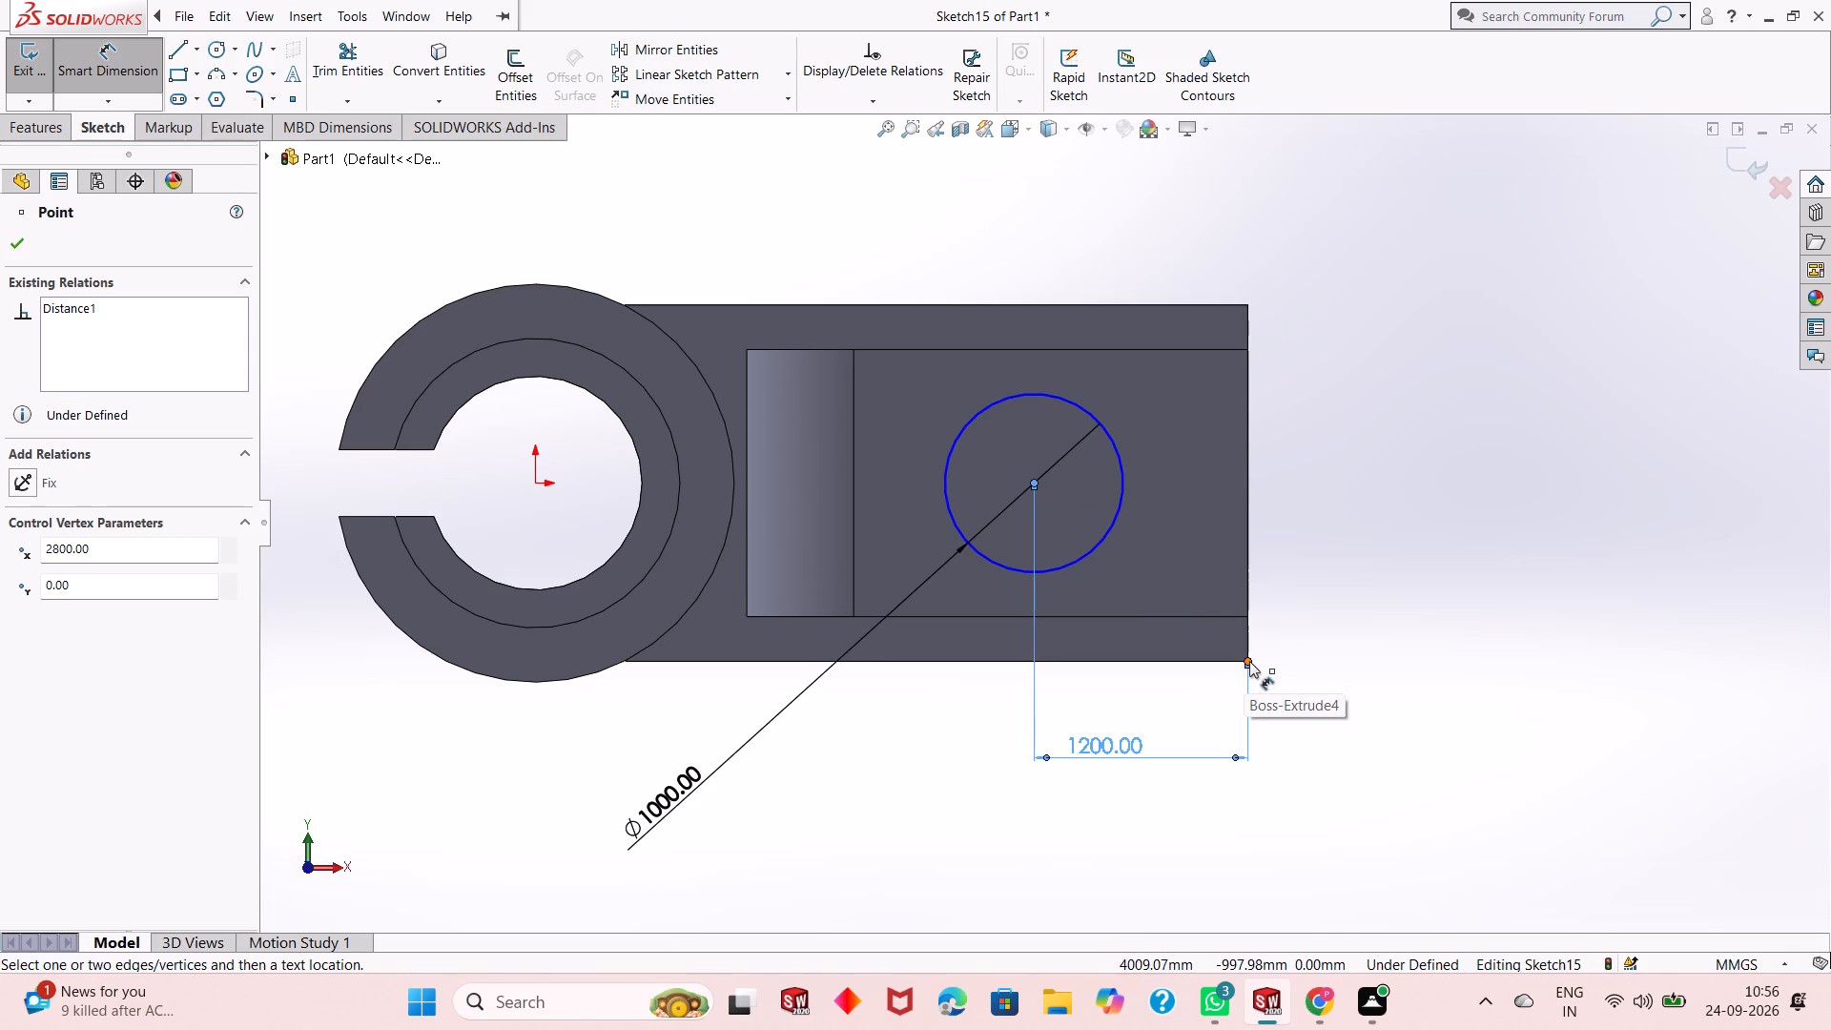
click(1465, 628)
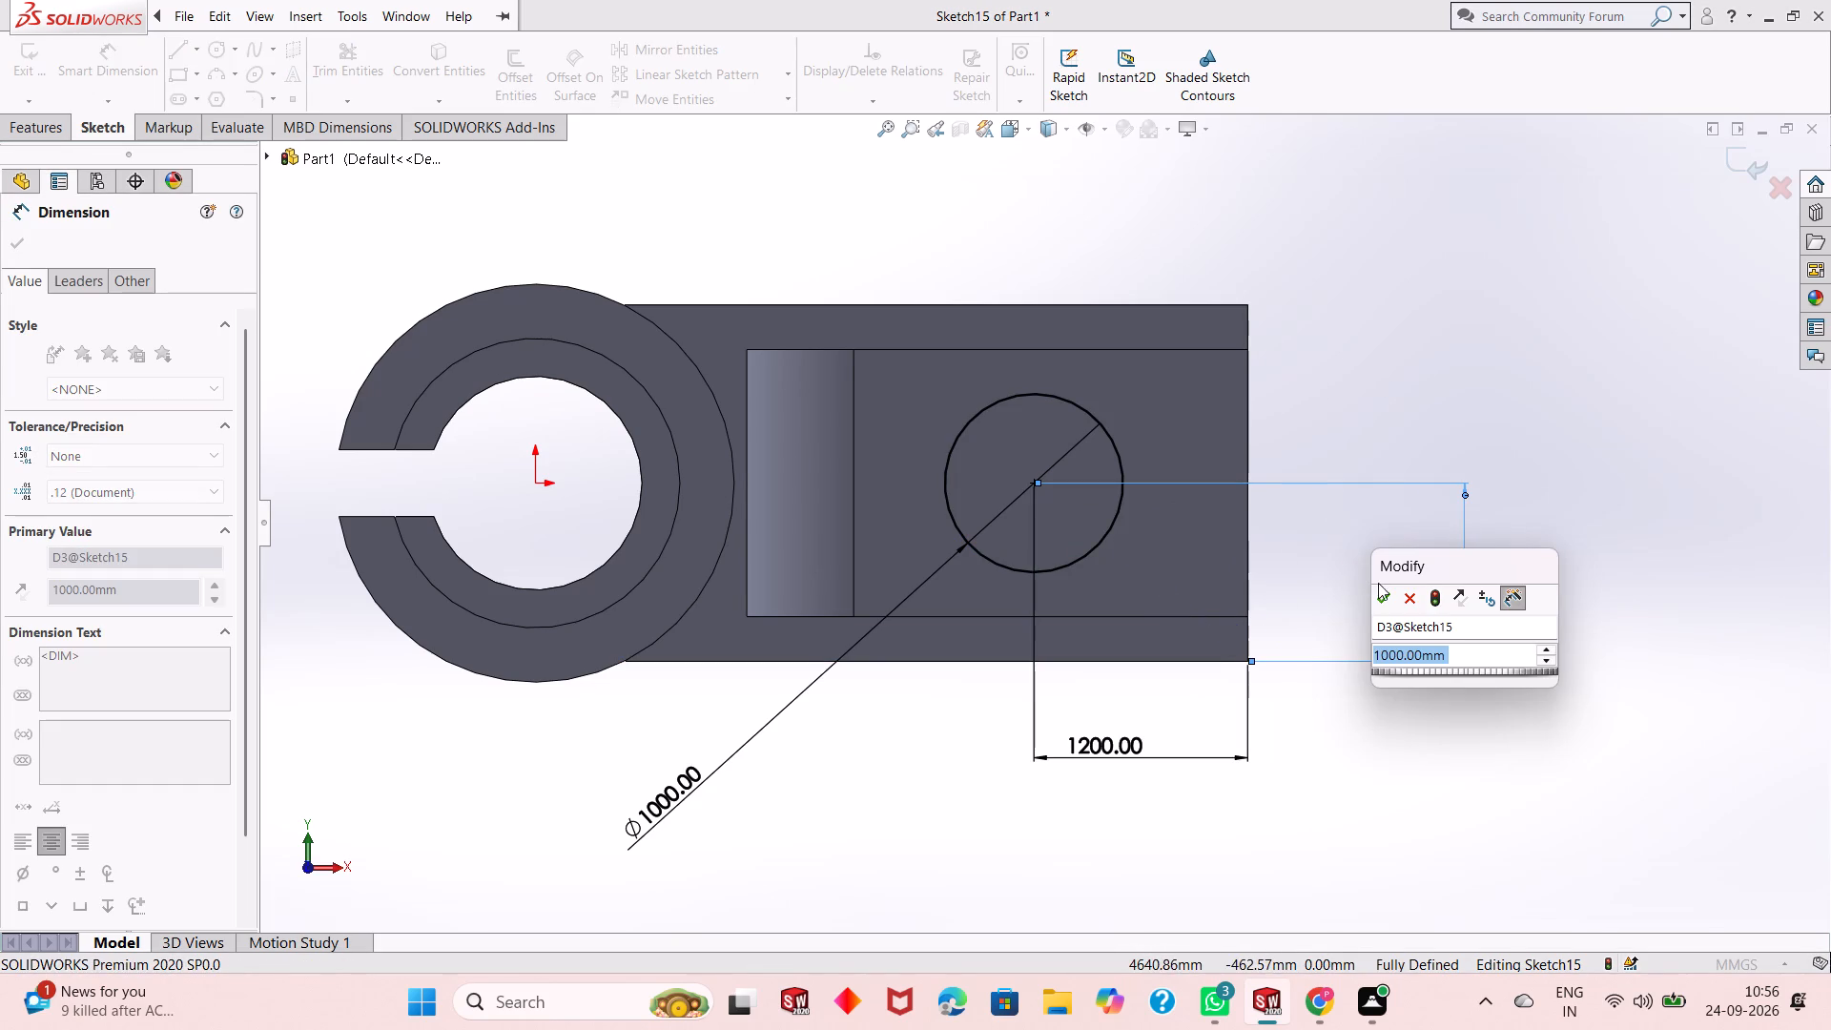
click(1382, 591)
scroll(998, 520, down, 1)
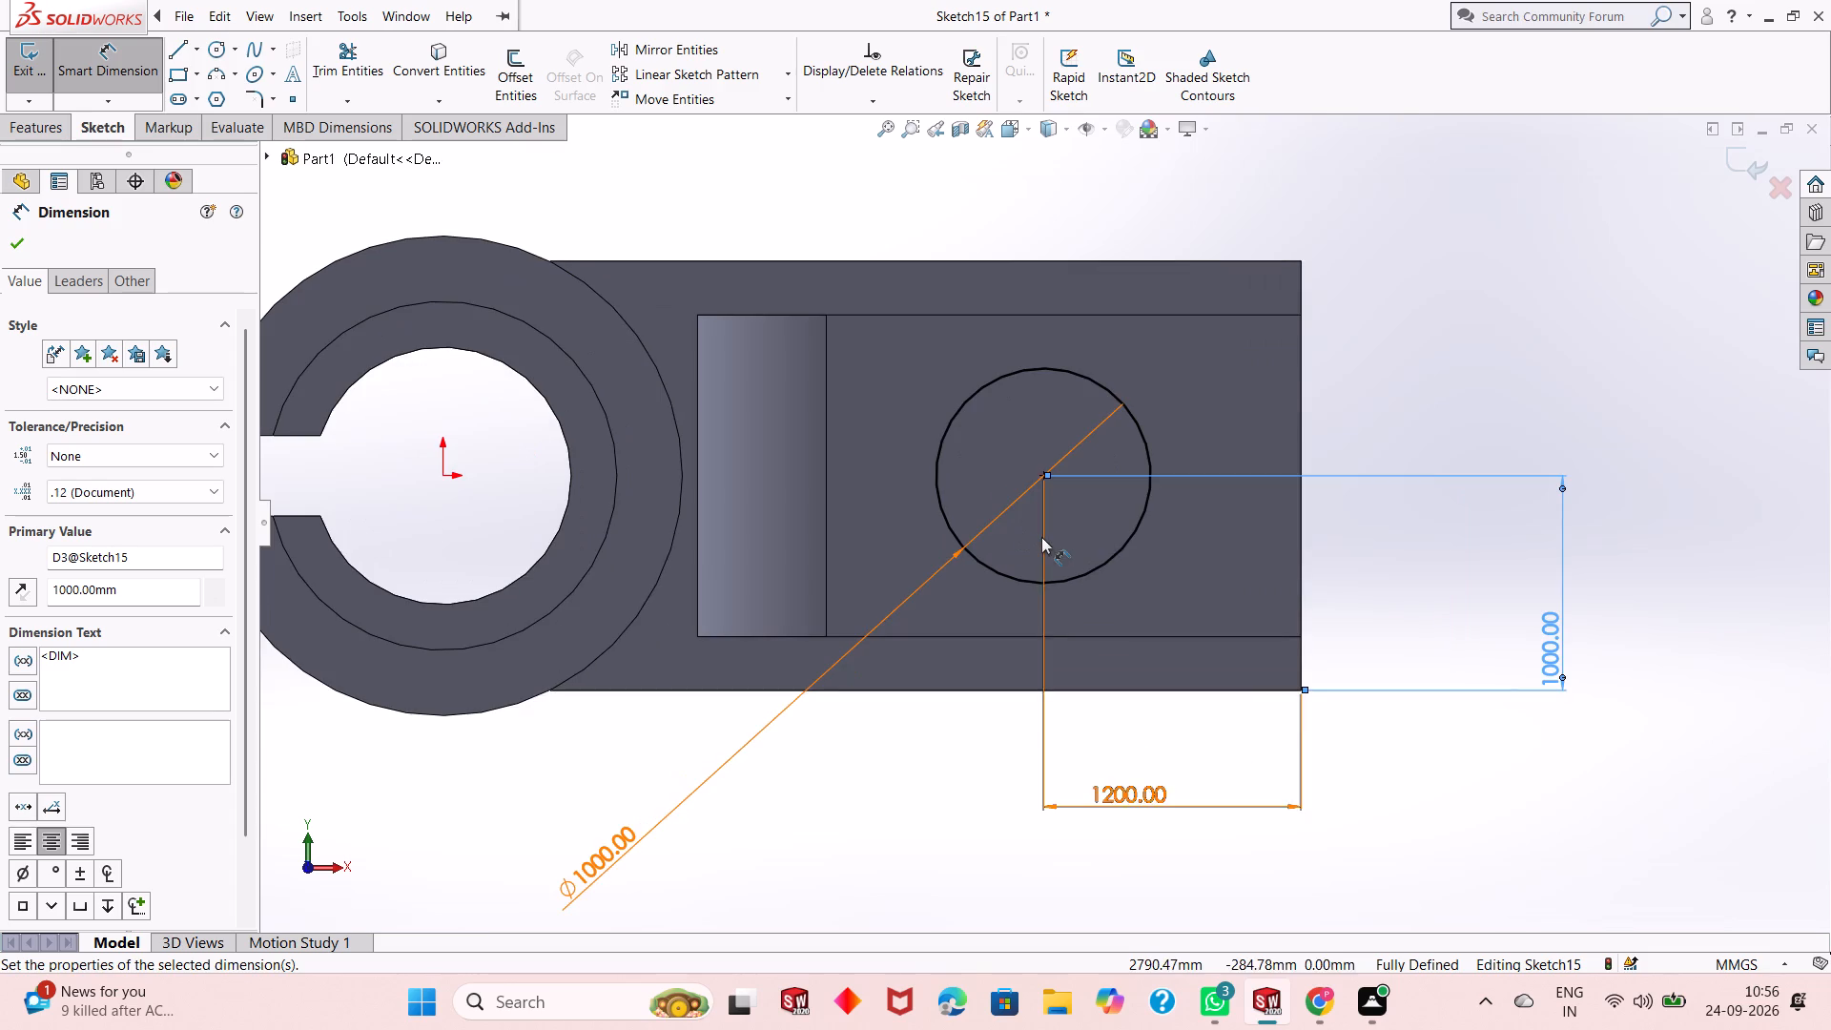
scroll(1041, 537, down, 1)
right_drag(1342, 360, 1348, 348)
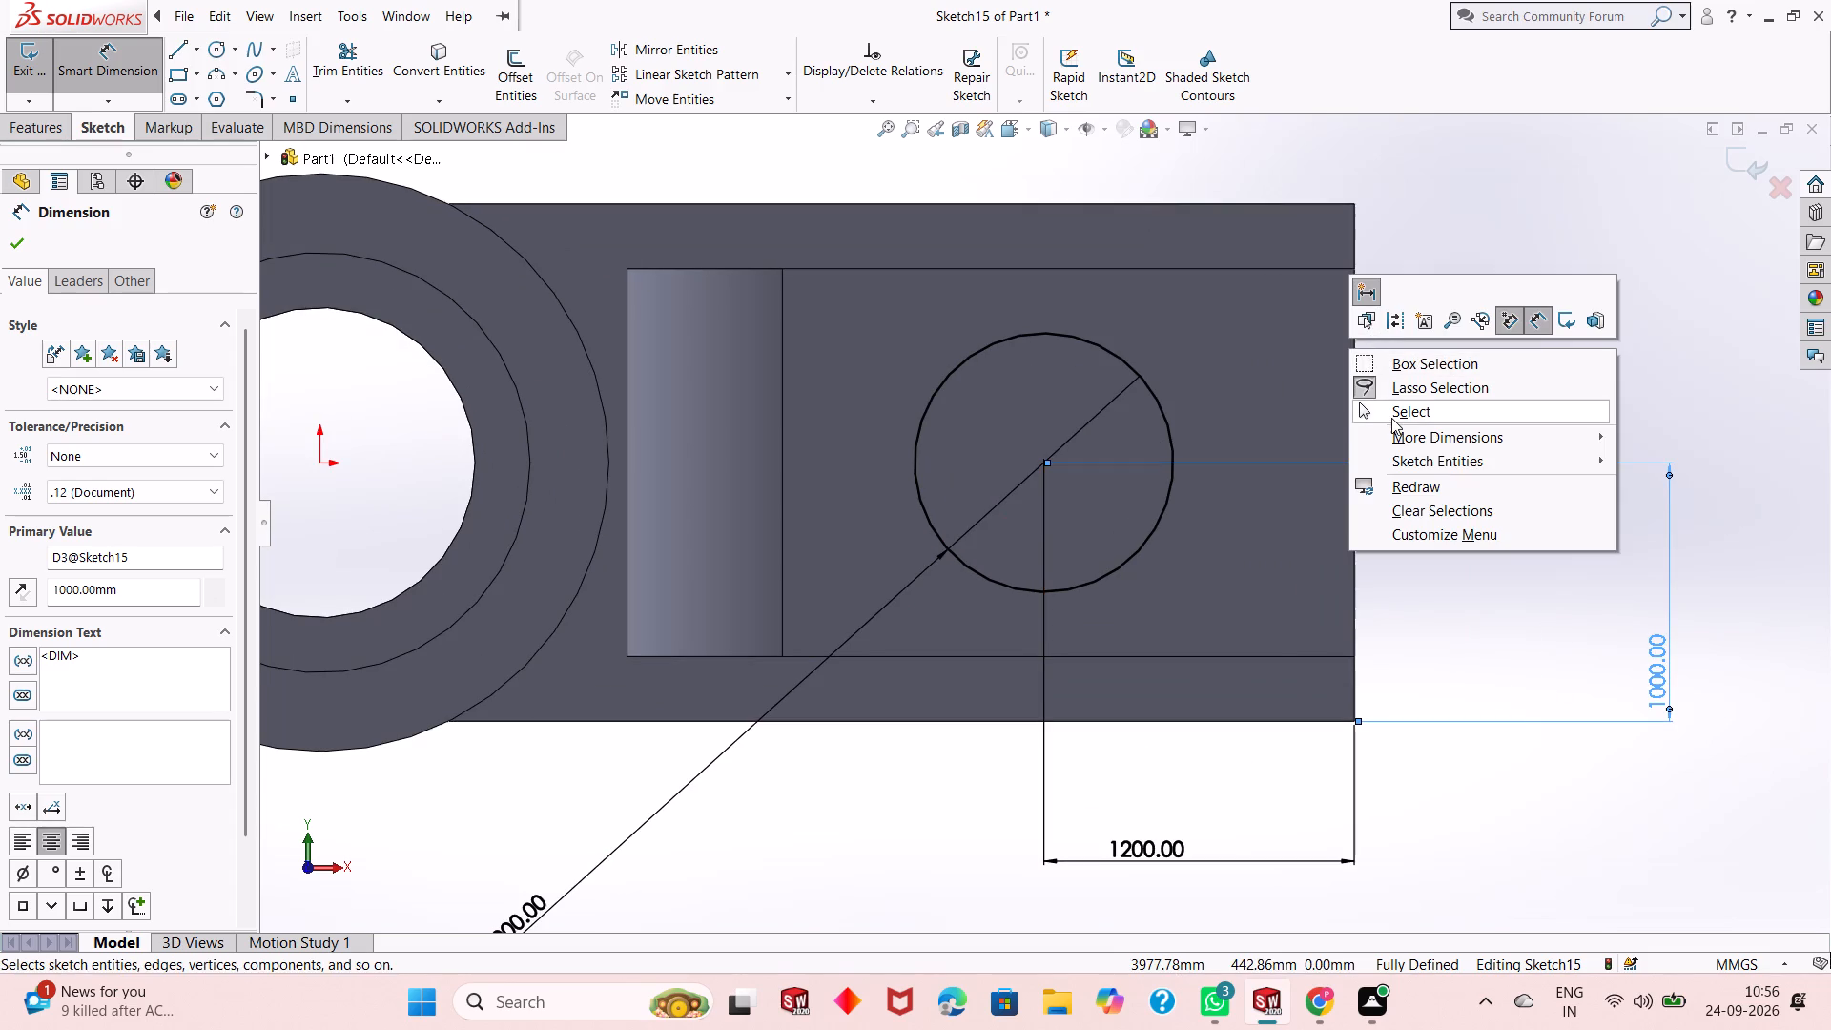
click(1391, 418)
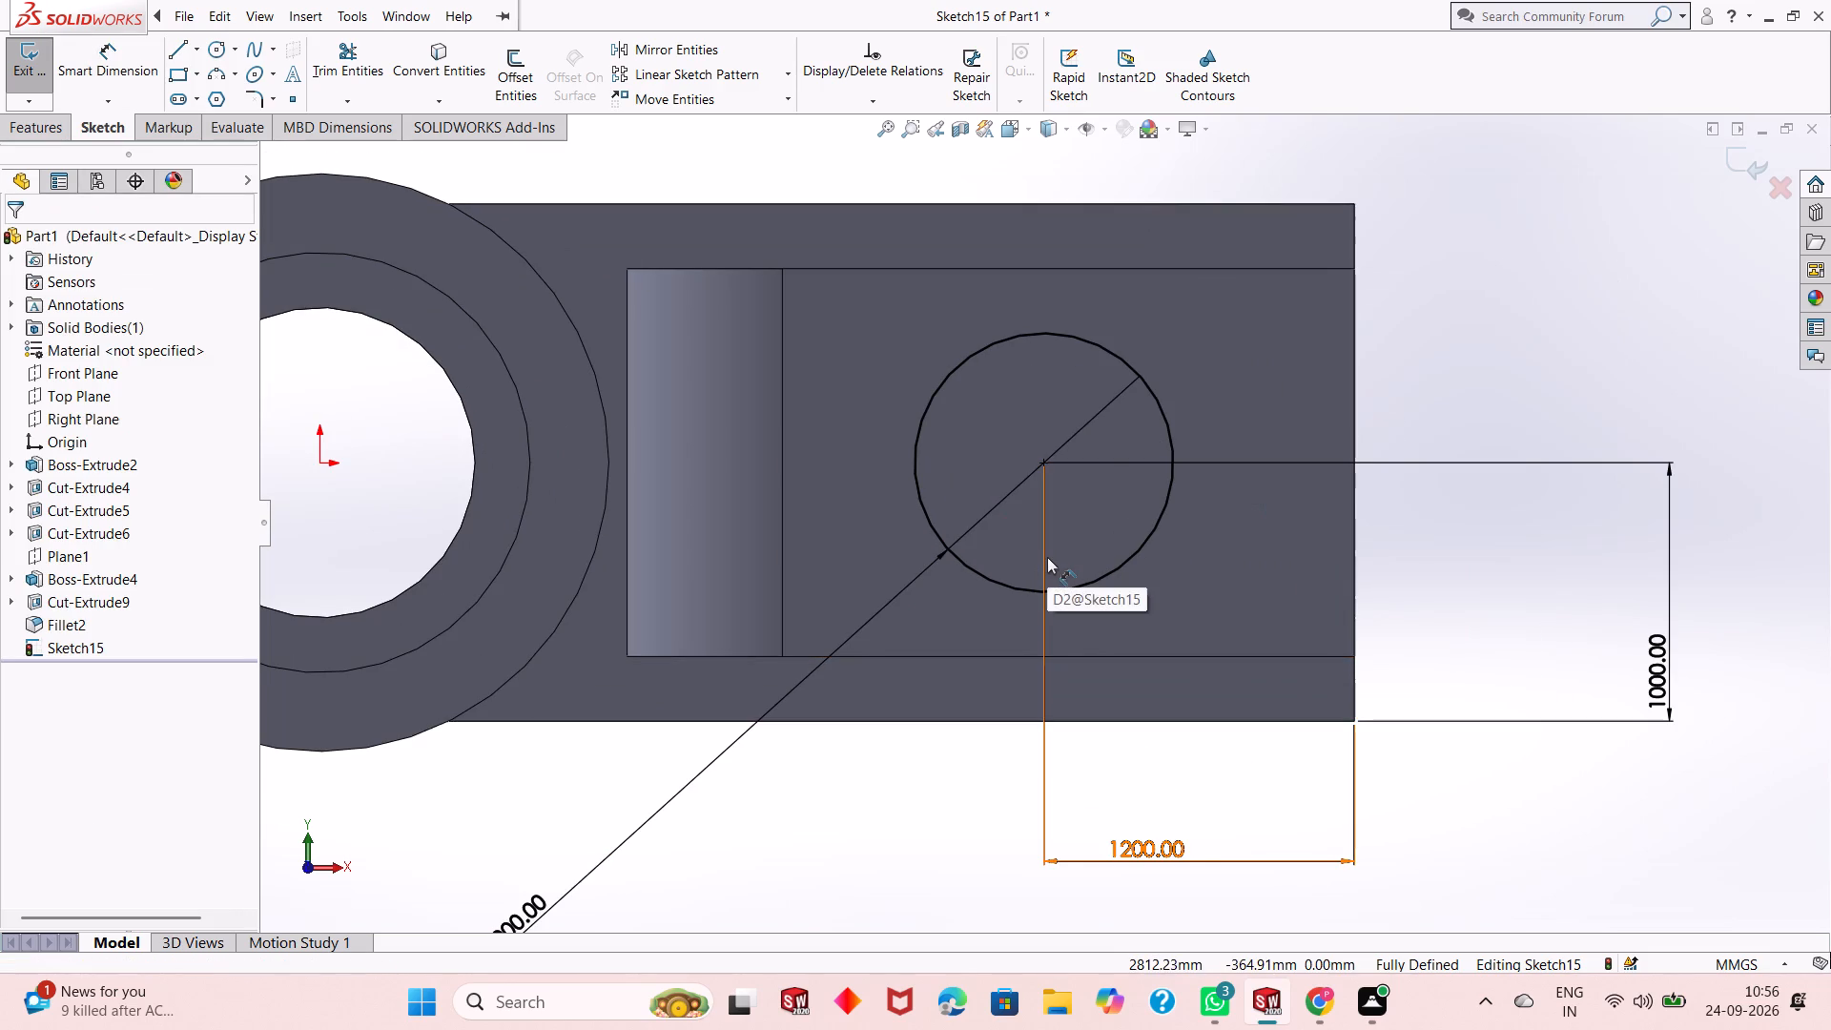
Sketch a 1200 mm line from the circle's top to the arm's free end, 1000 mm down that edge, and 1200 mm back to the circle's bottom.
click(175, 59)
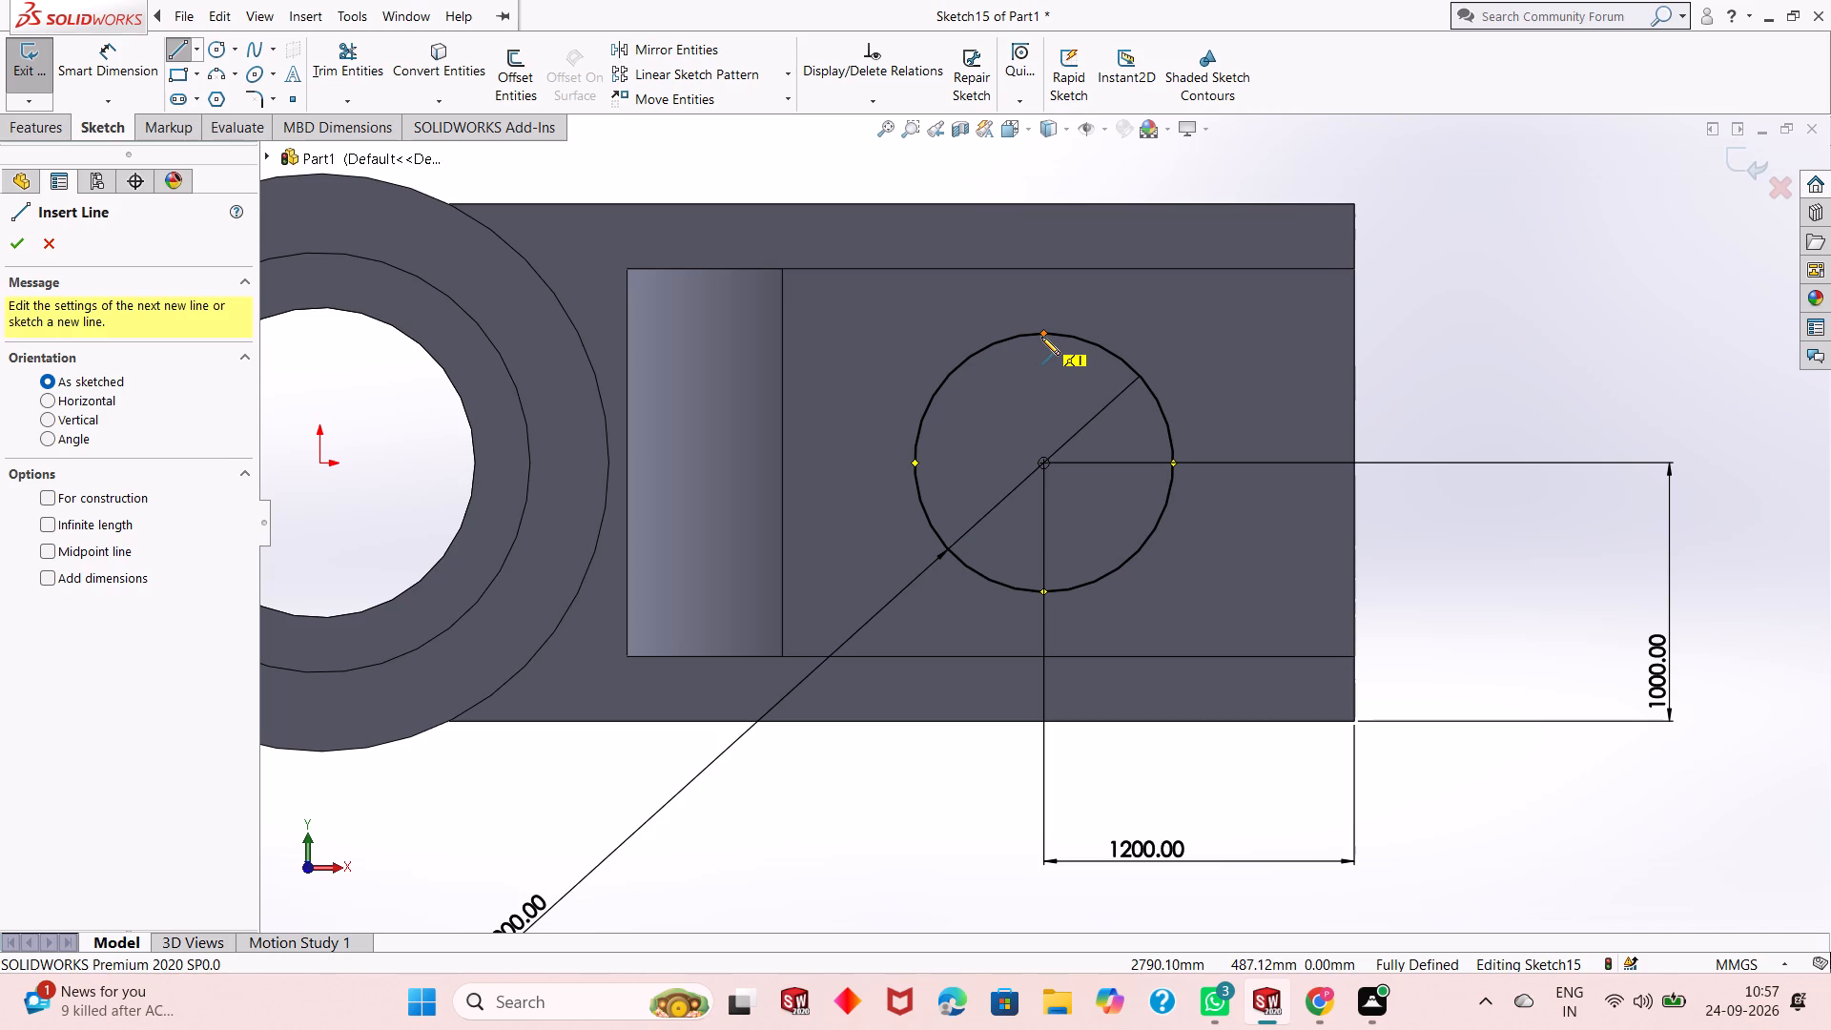
click(1041, 337)
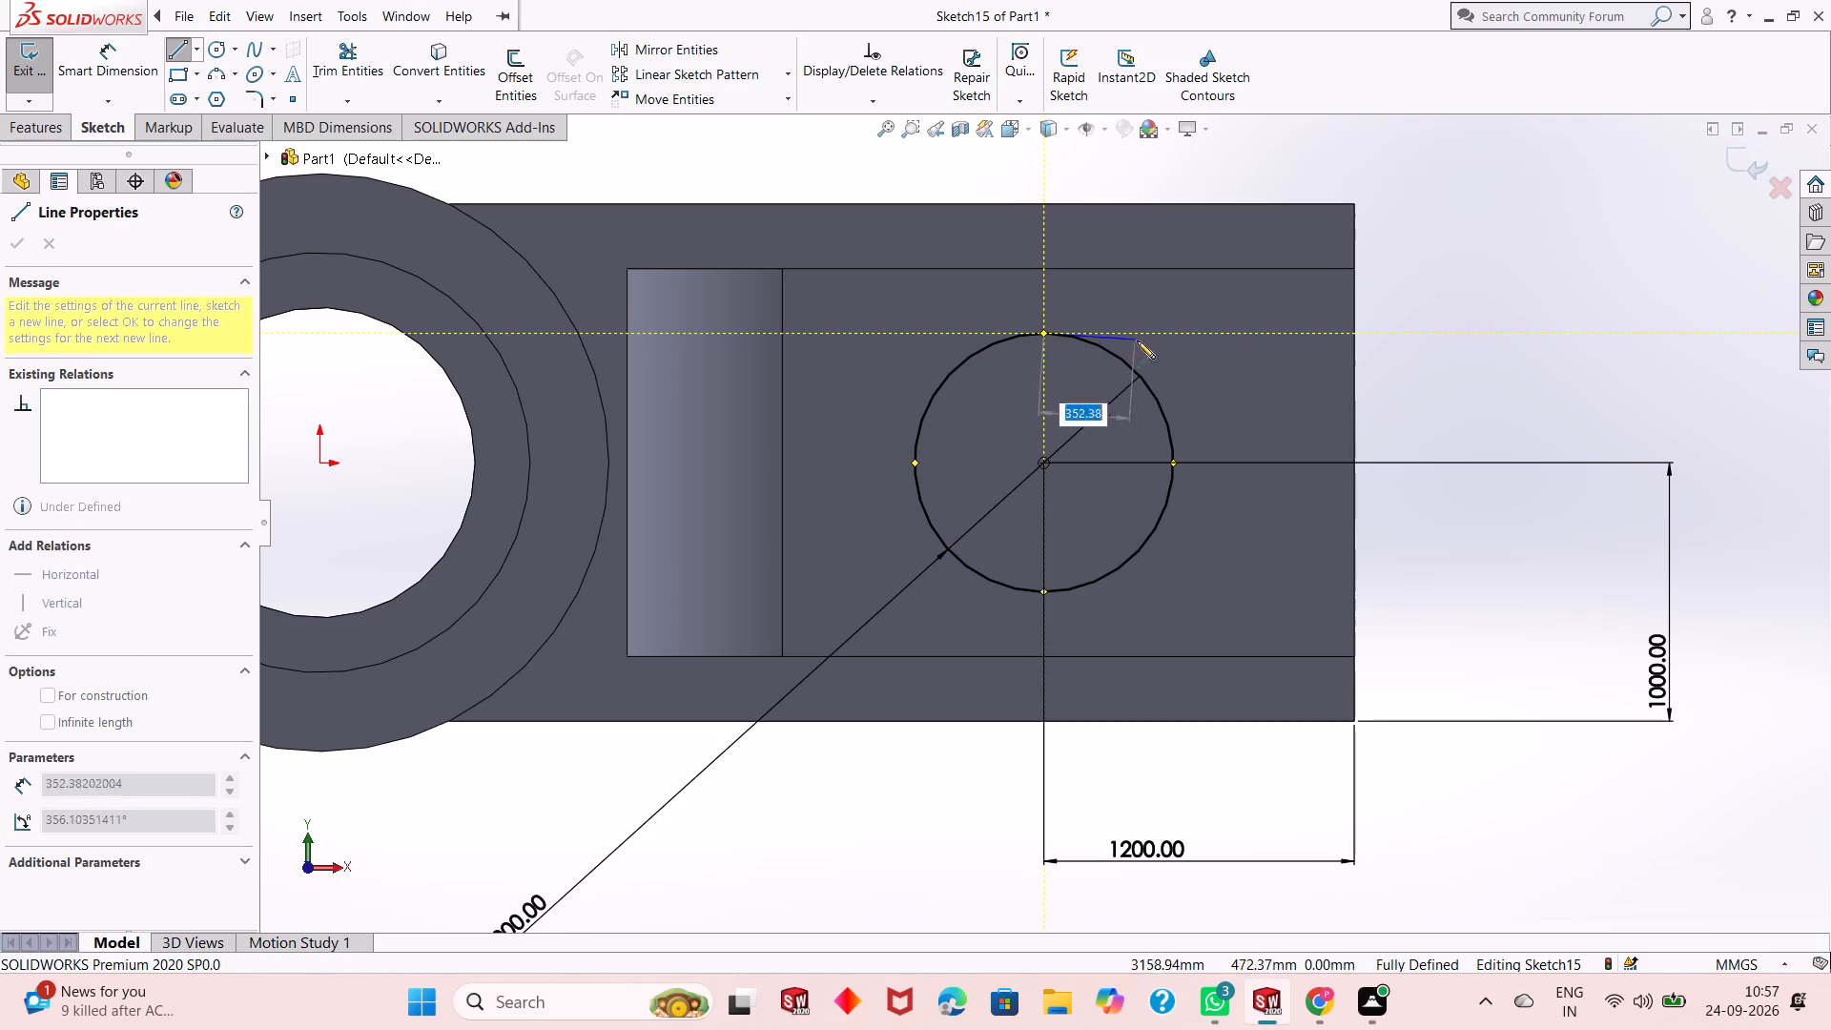
click(1354, 332)
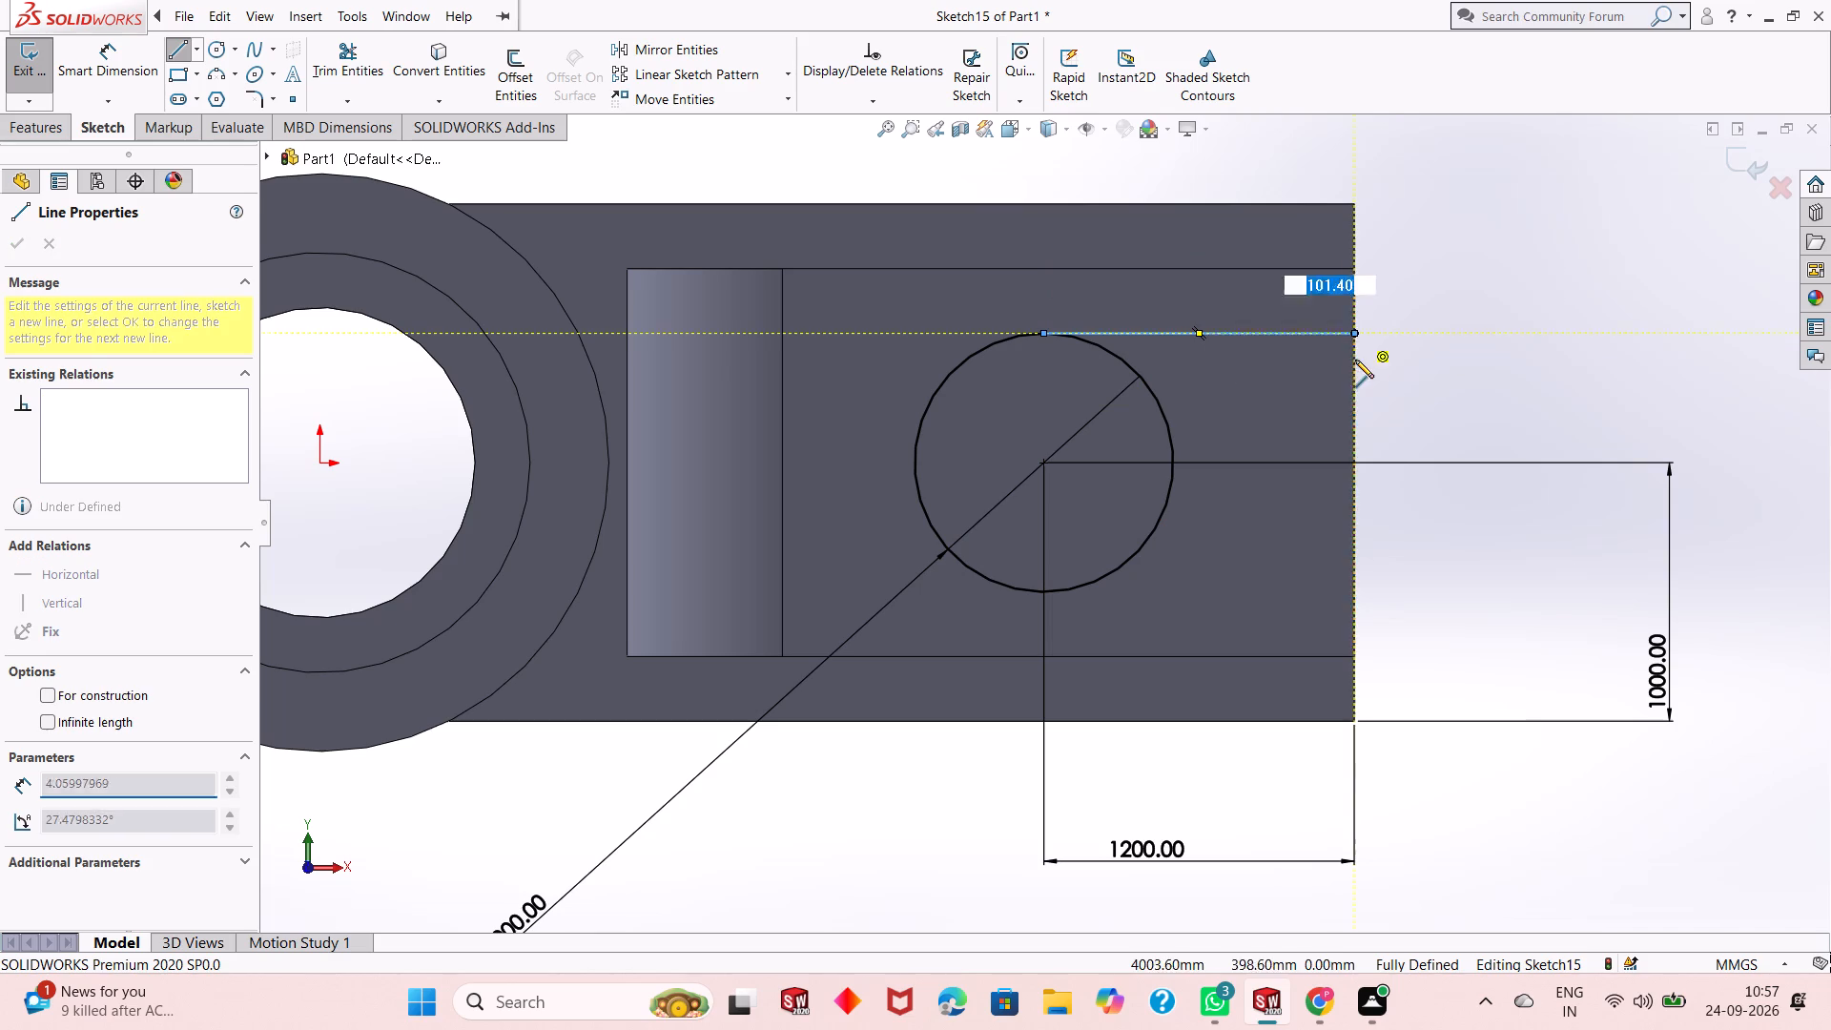
click(1354, 587)
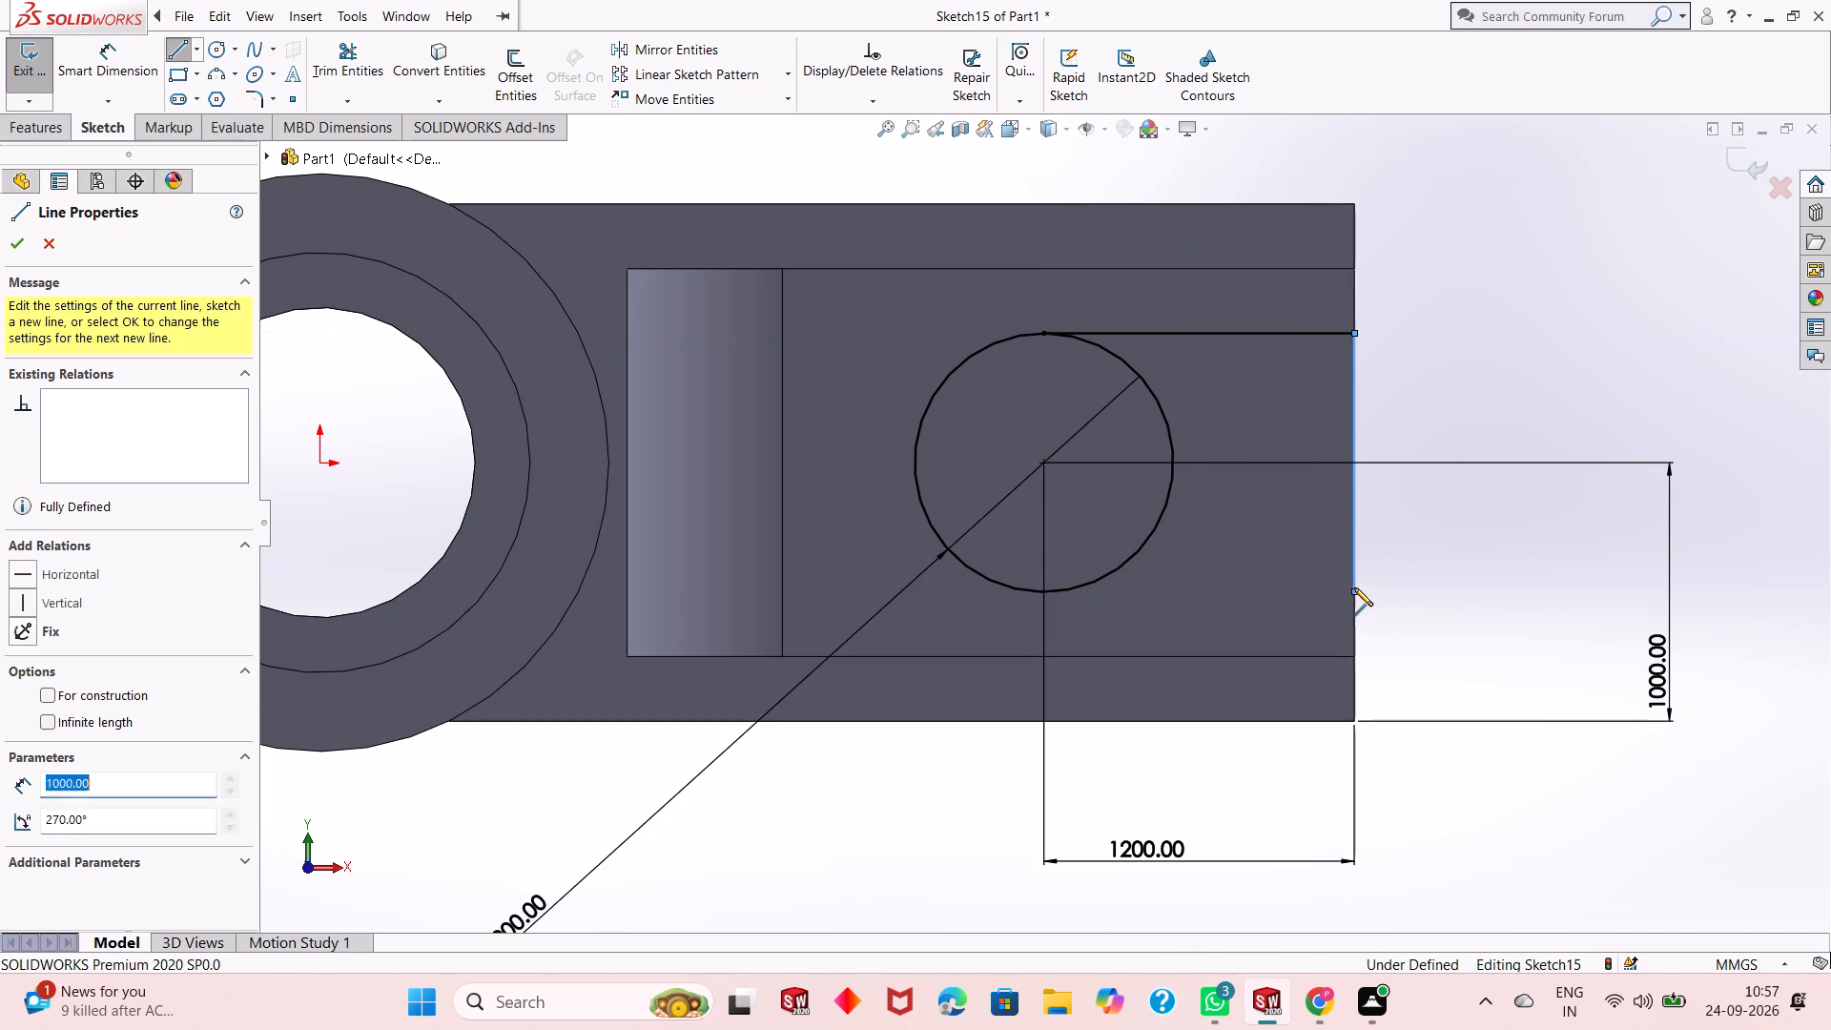
click(1047, 591)
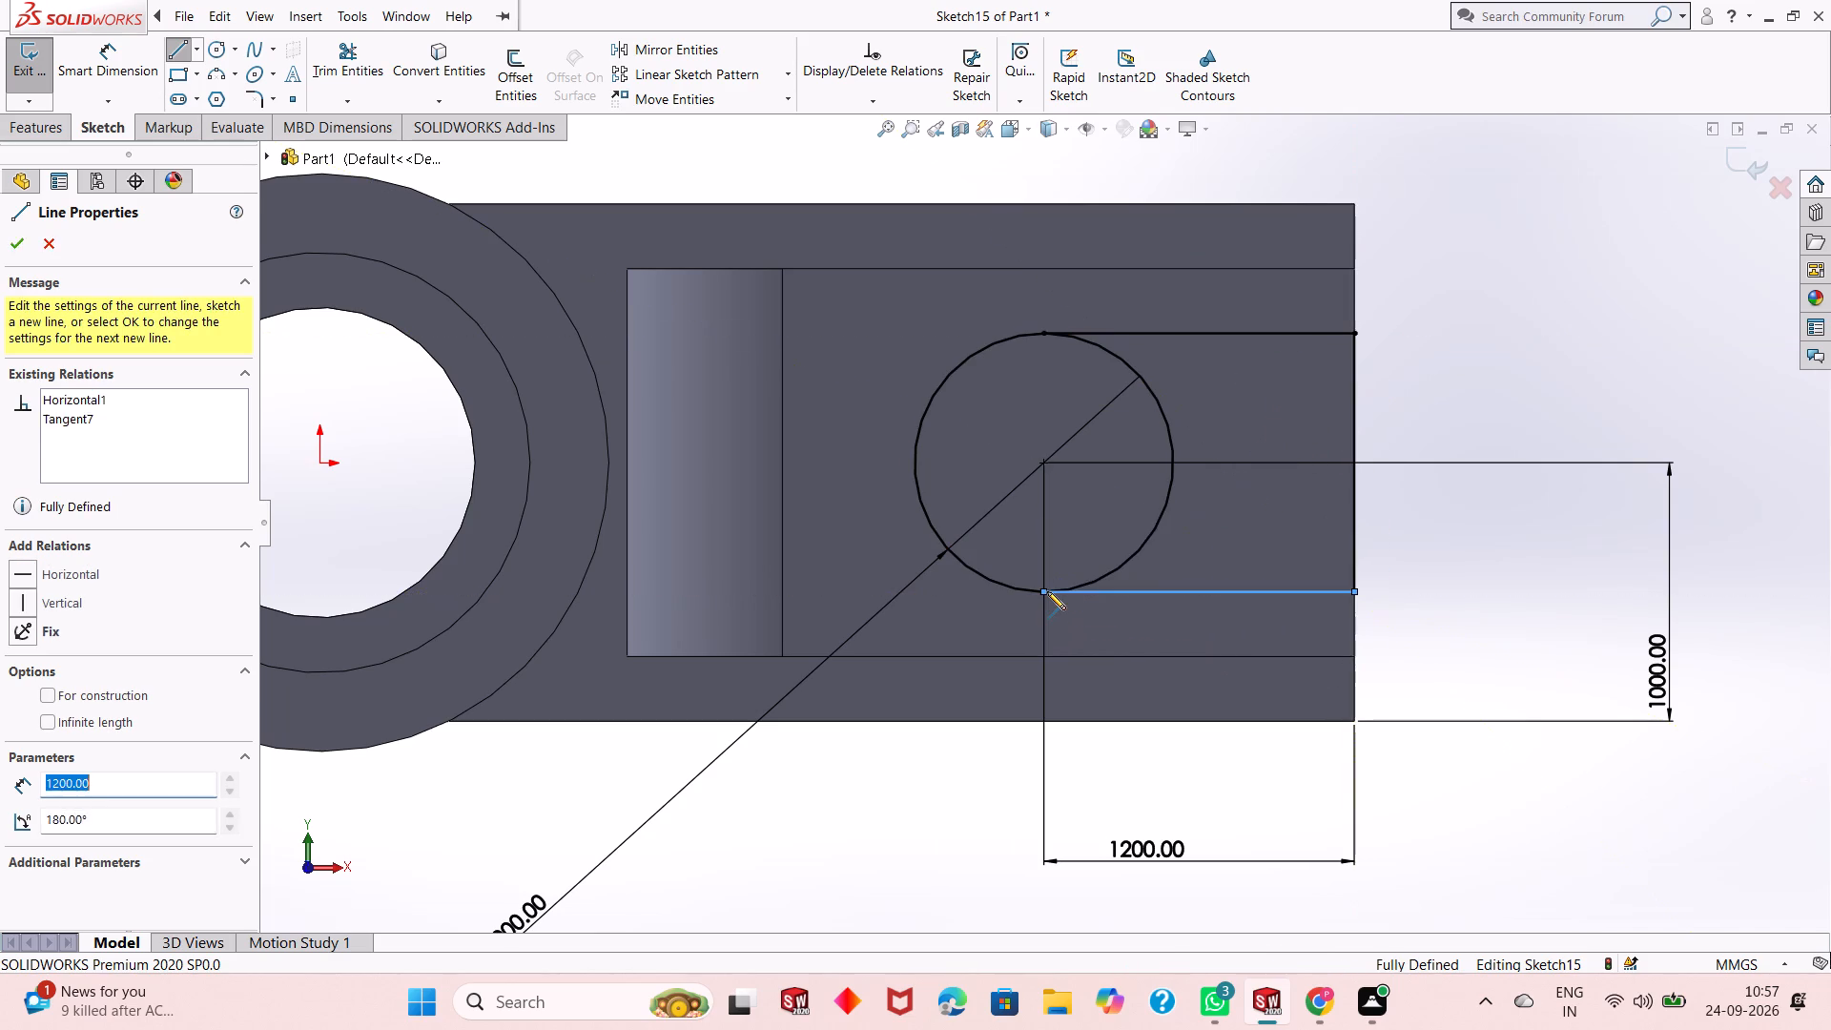
right_click(1047, 592)
click(1104, 609)
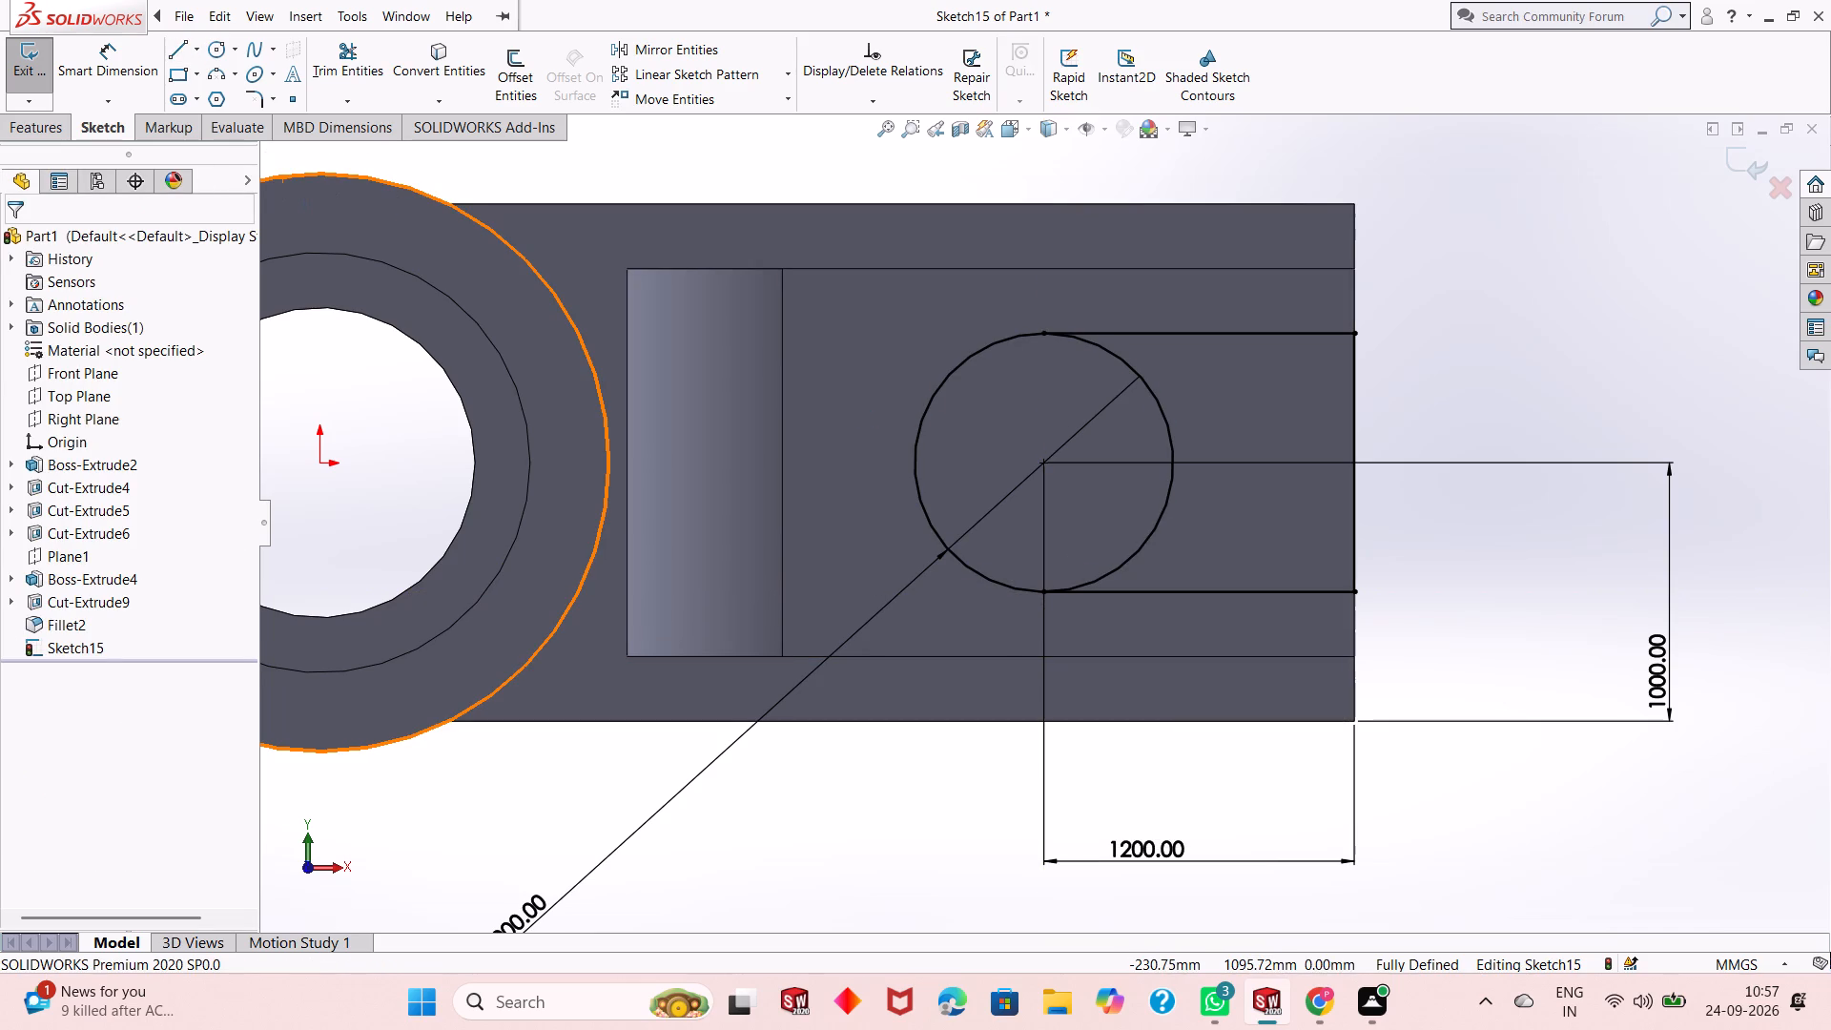
Trim away the half of the circle facing the arm's free end, leaving a closed U-shaped profile.
click(340, 63)
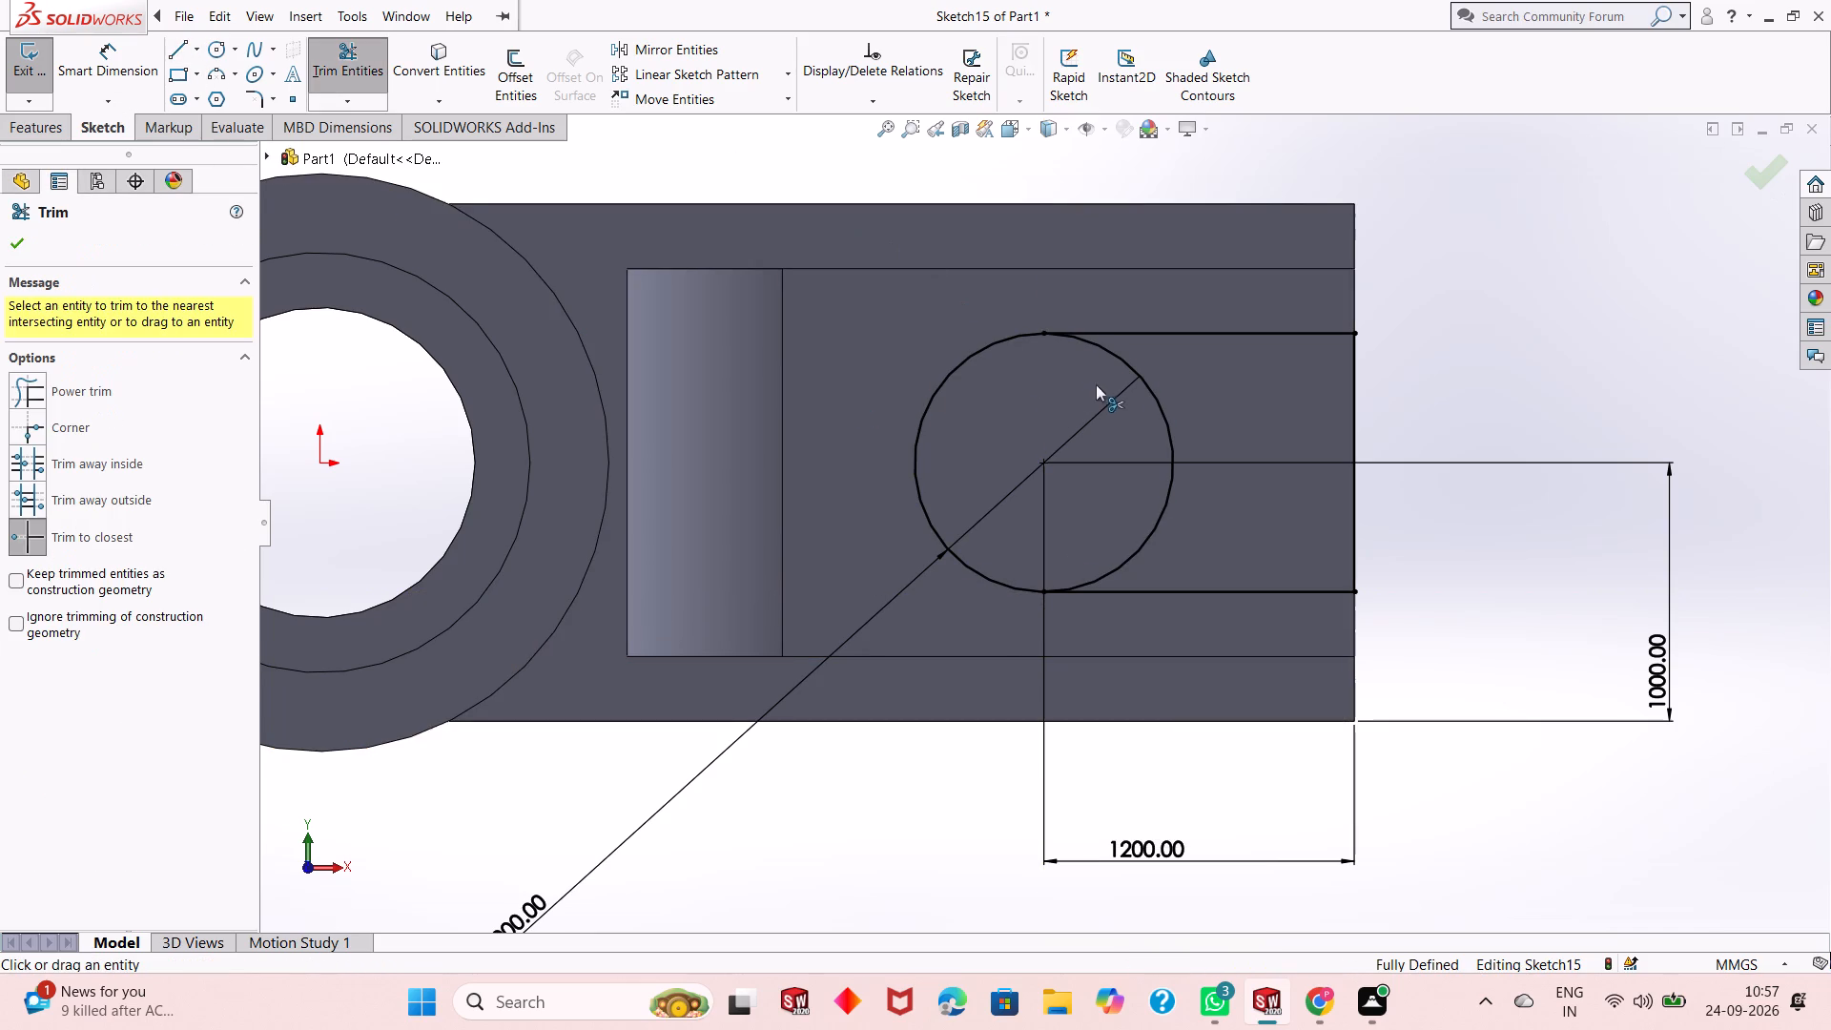
click(1161, 402)
right_click(1434, 218)
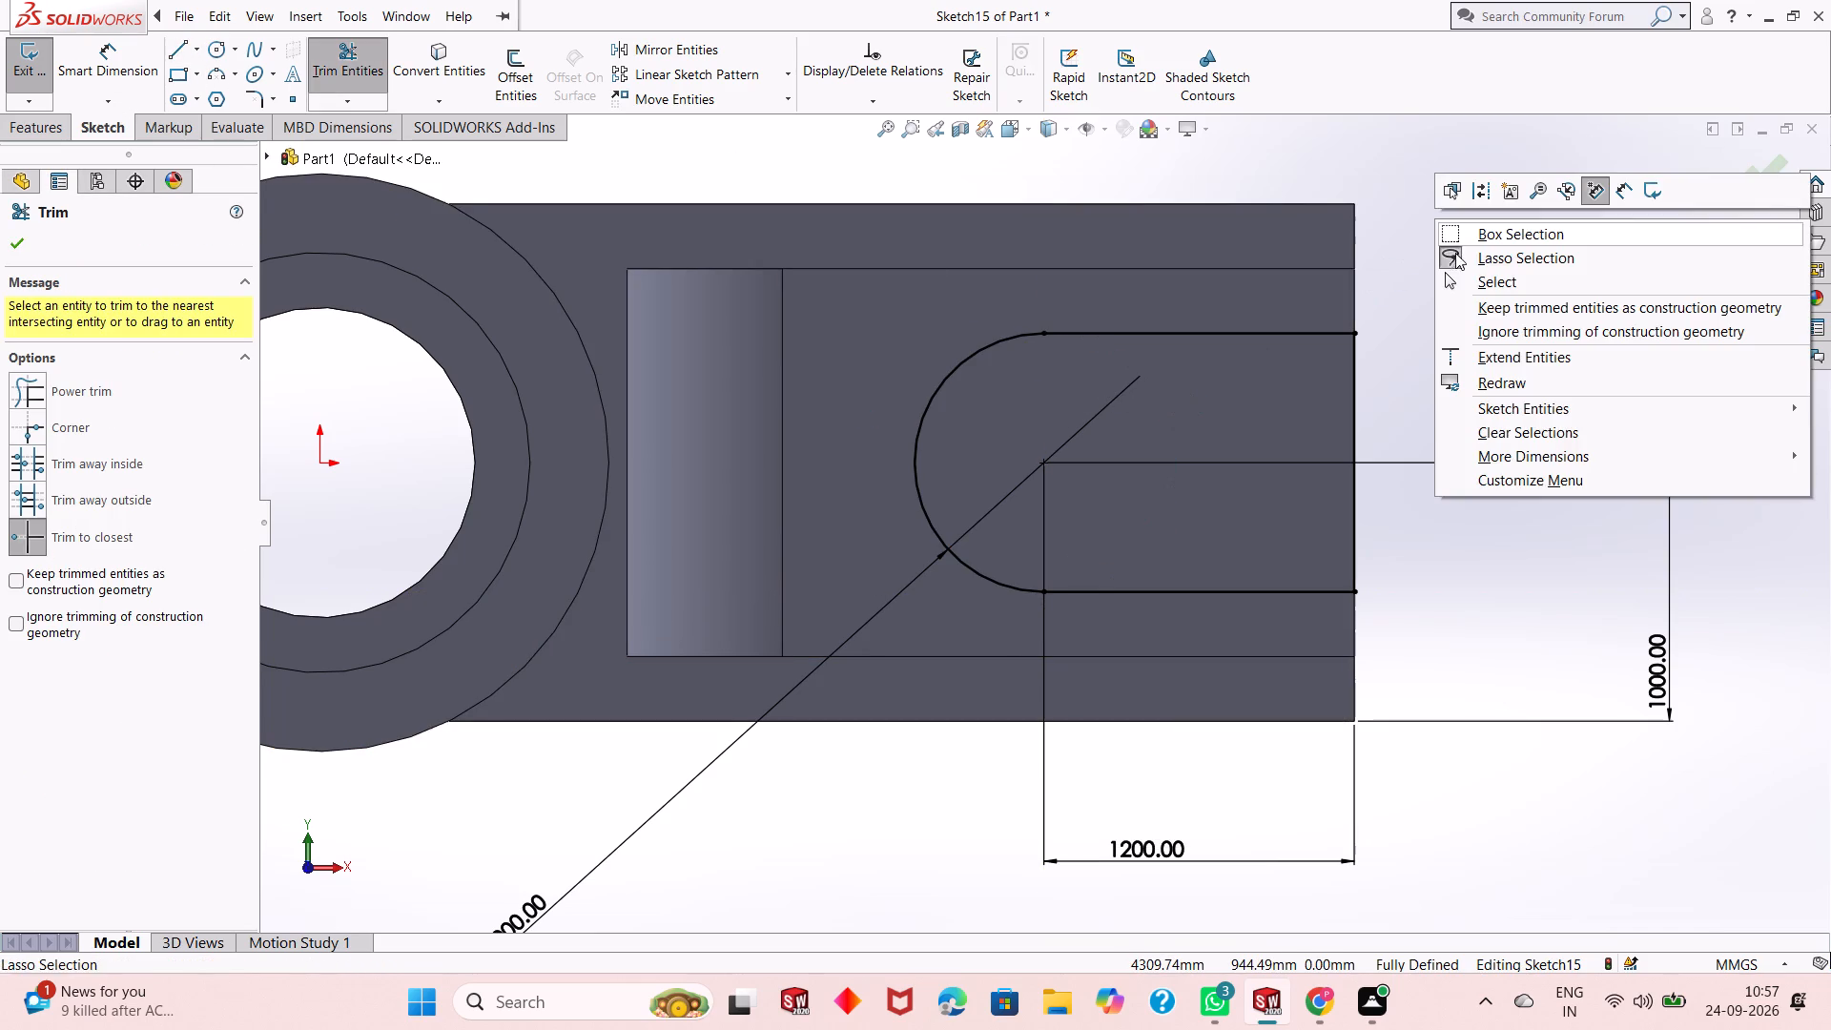
click(1479, 283)
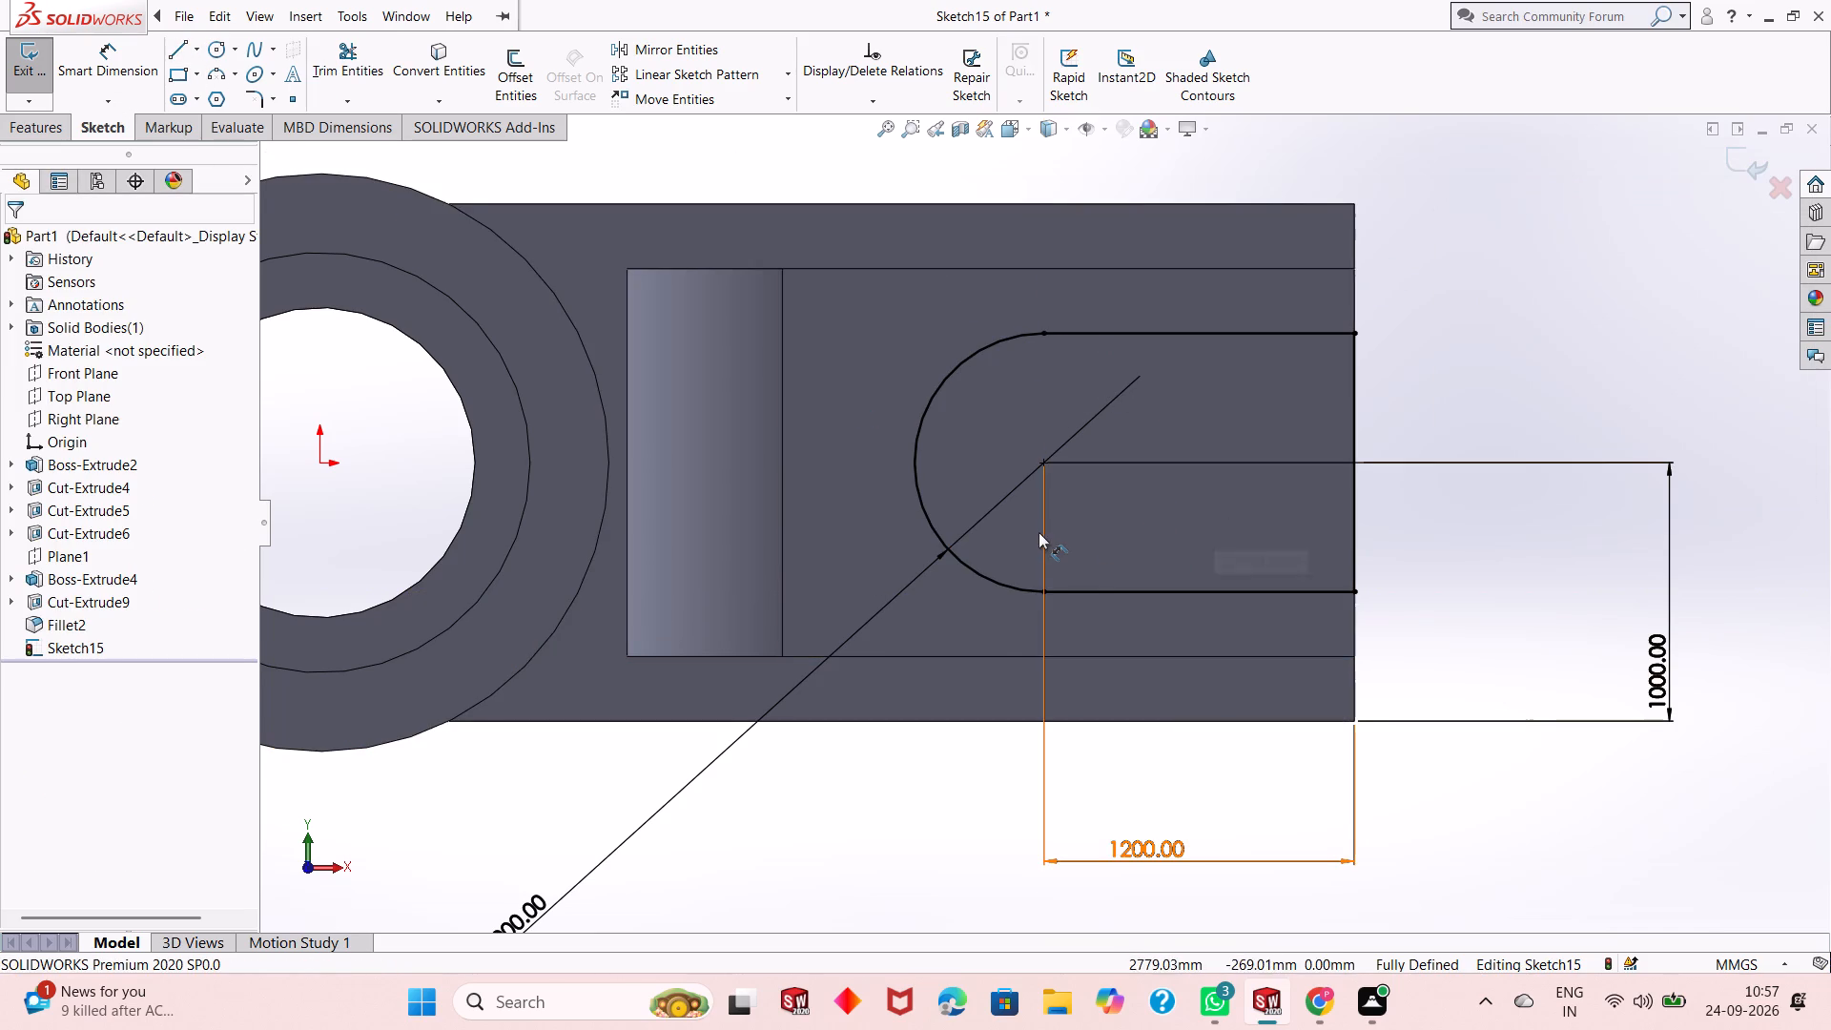
Extrude the U-shaped profile 50 mm out from the recess floor as a blind boss merged with the body.
scroll(995, 507, up, 1)
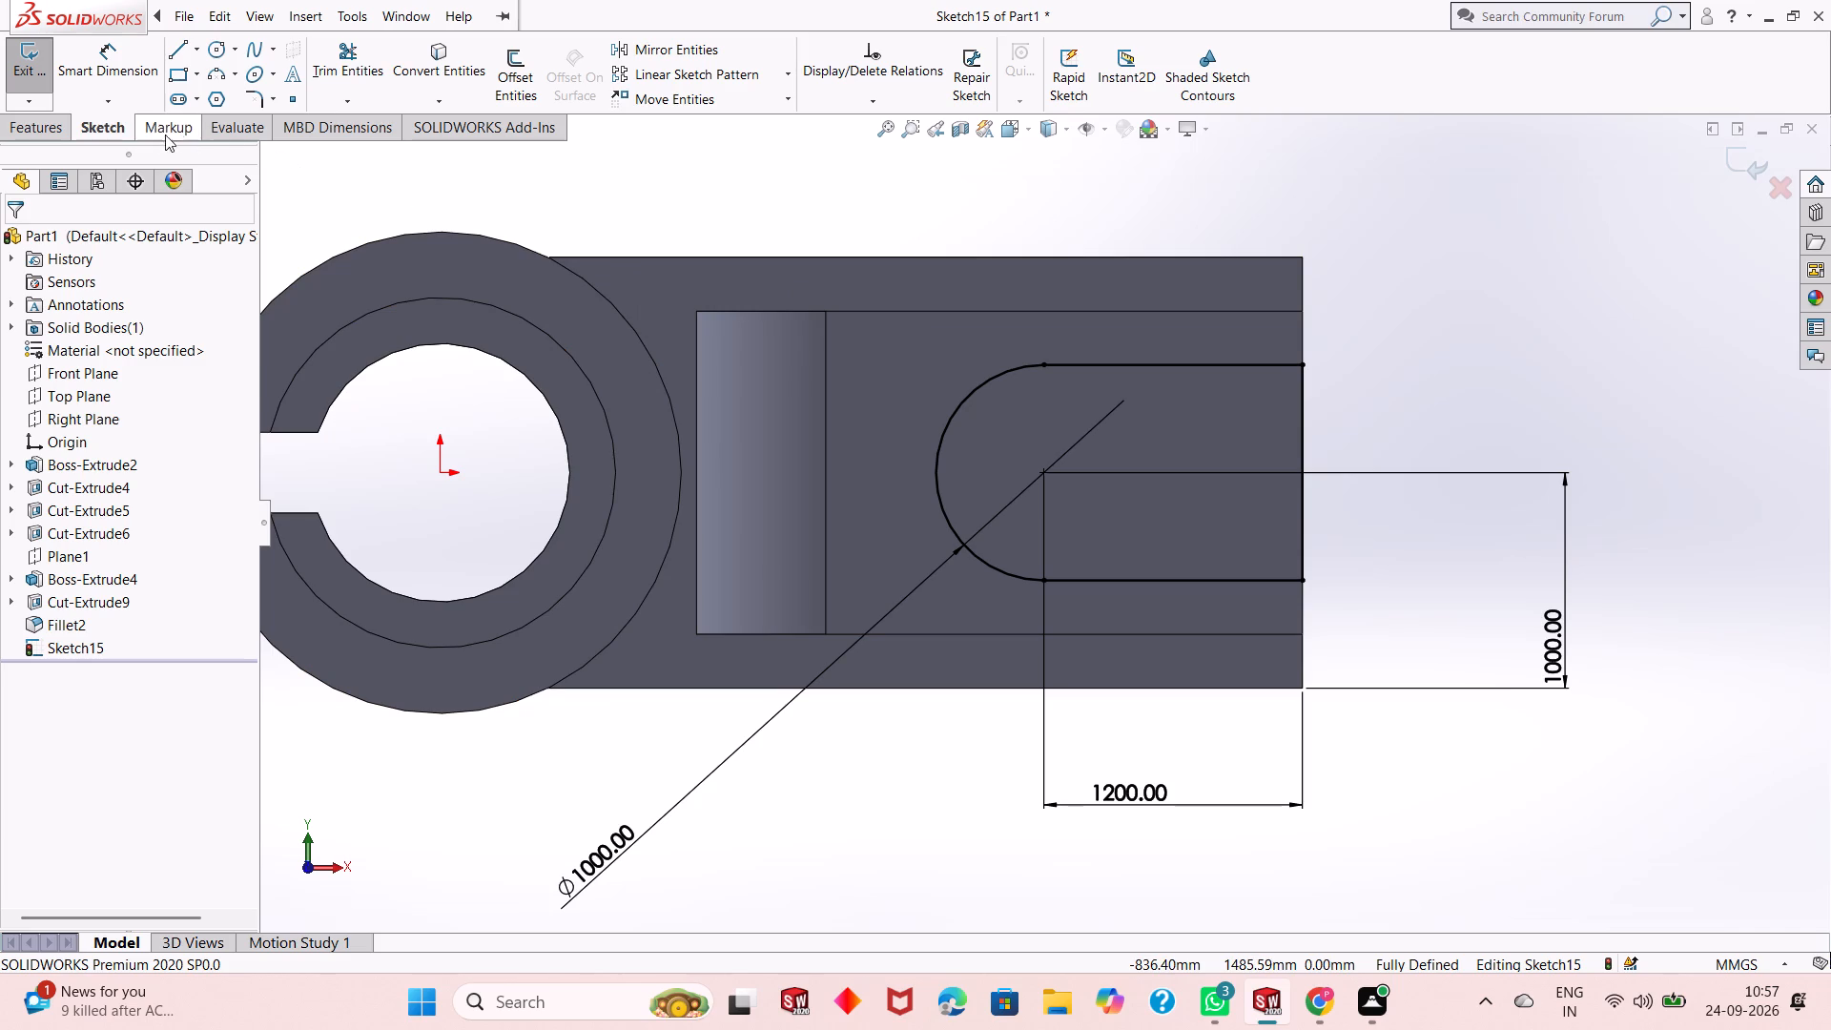
click(45, 132)
click(55, 98)
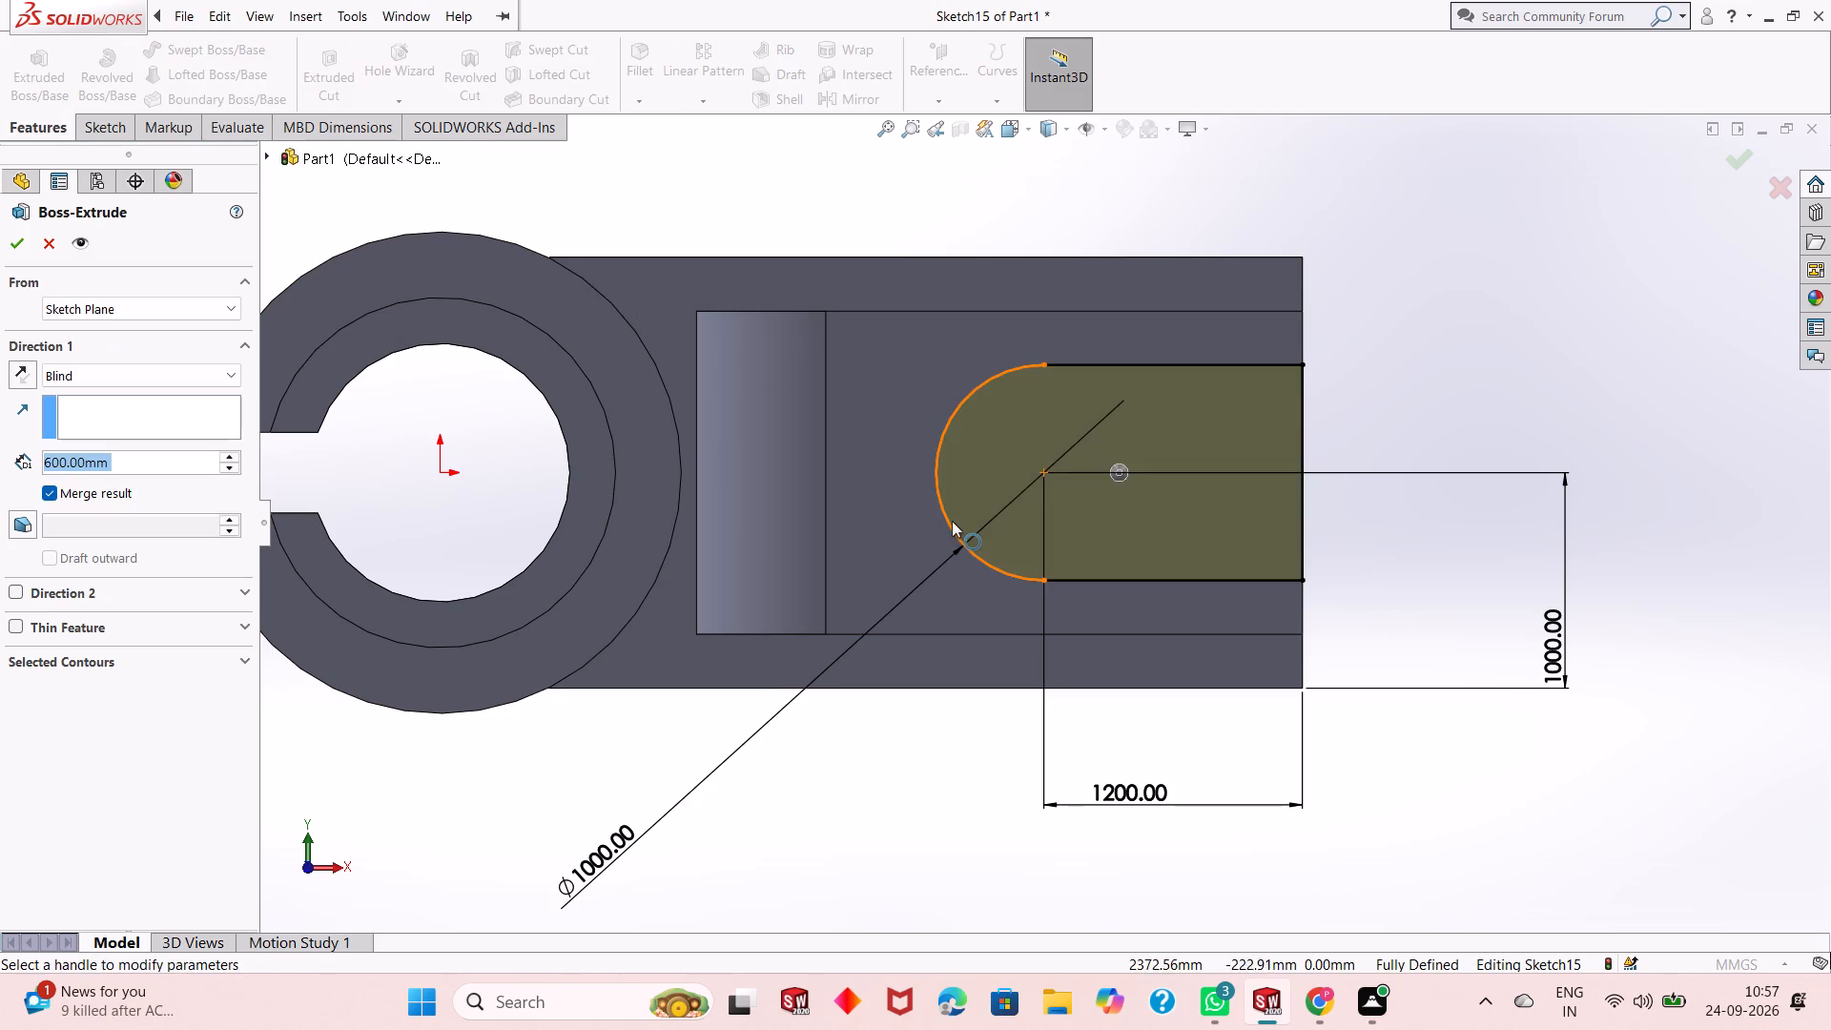
scroll(944, 526, up, 2)
middle_drag(1156, 542, 1067, 569)
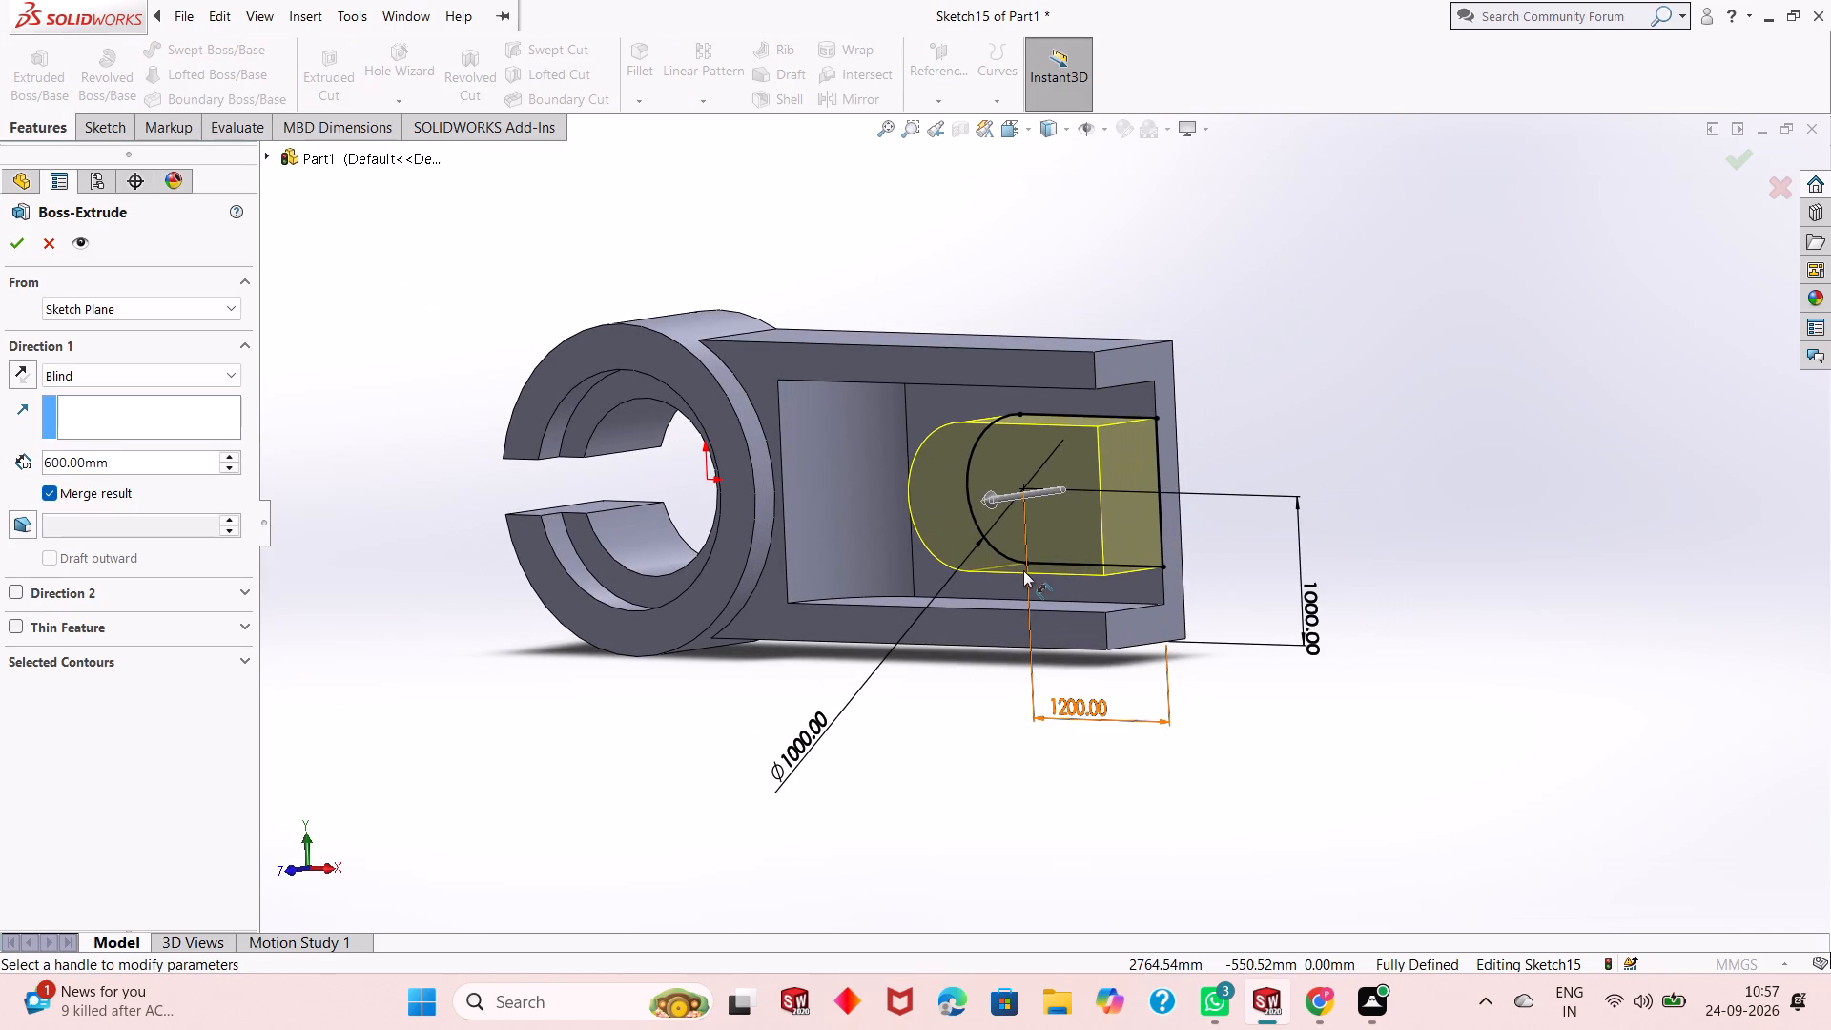
middle_click(1023, 570)
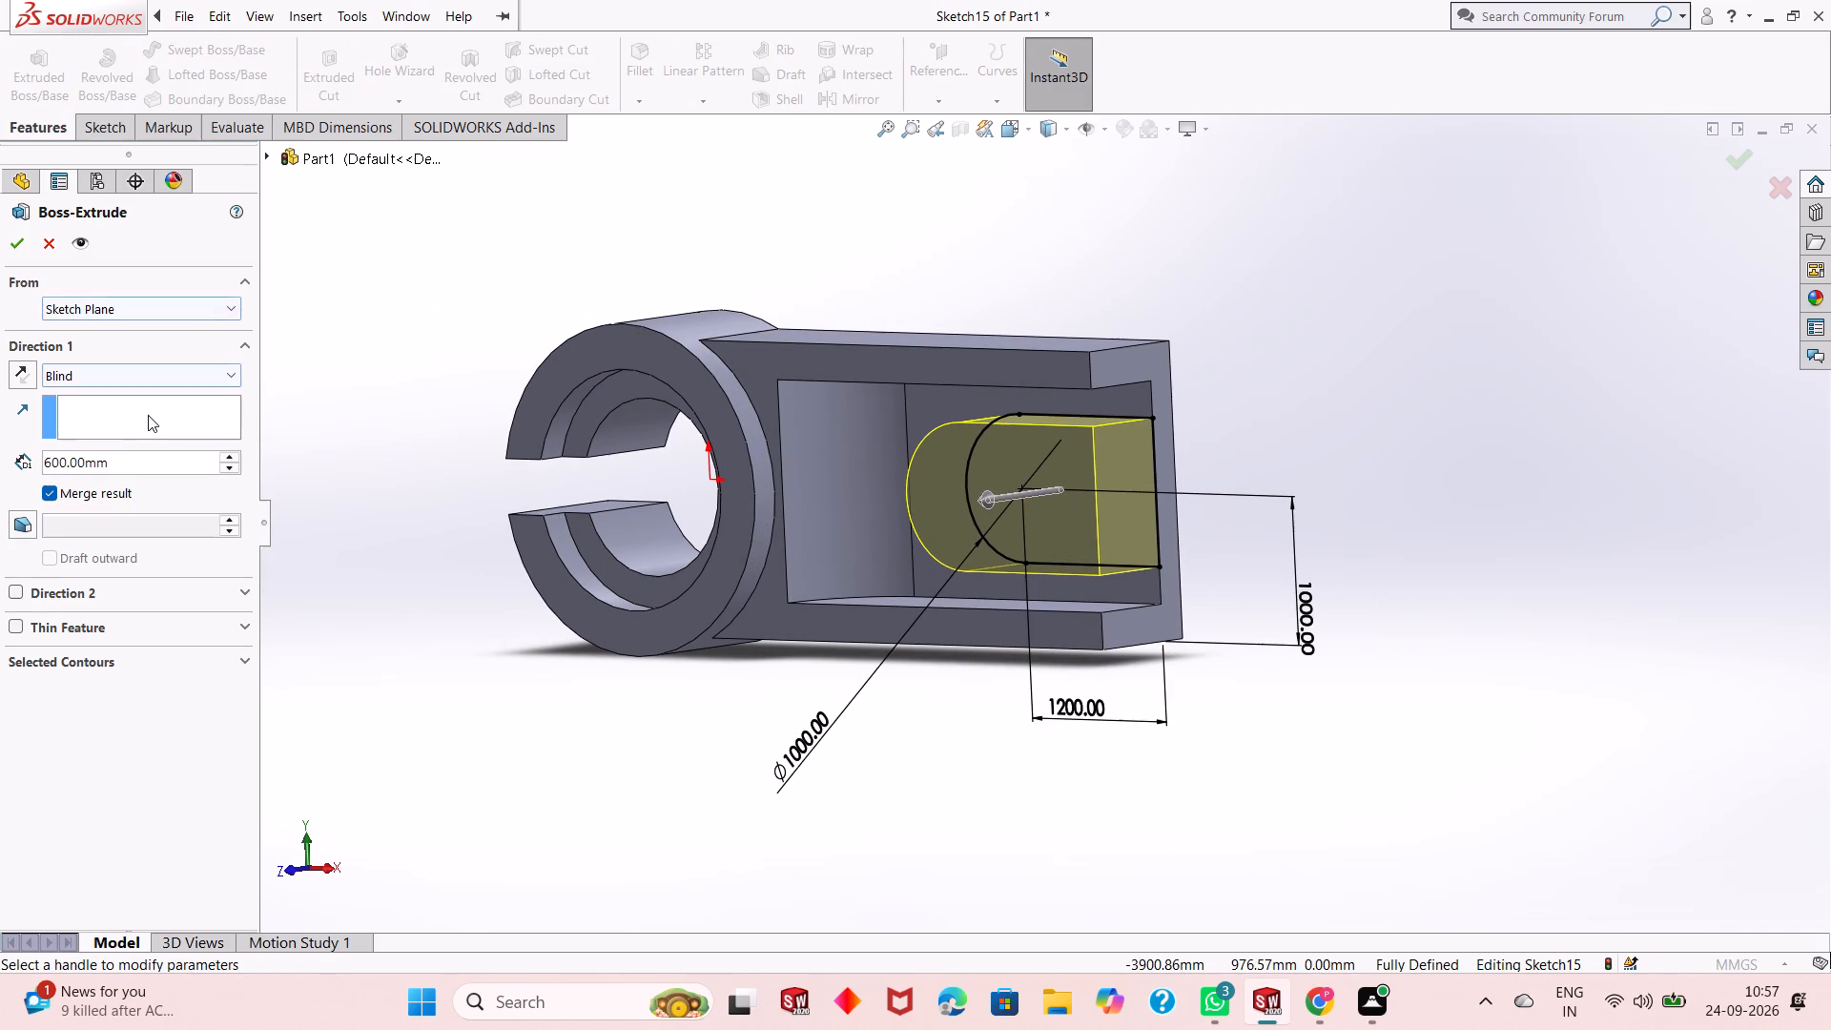
double_click(148, 461)
text(50)
key(Return)
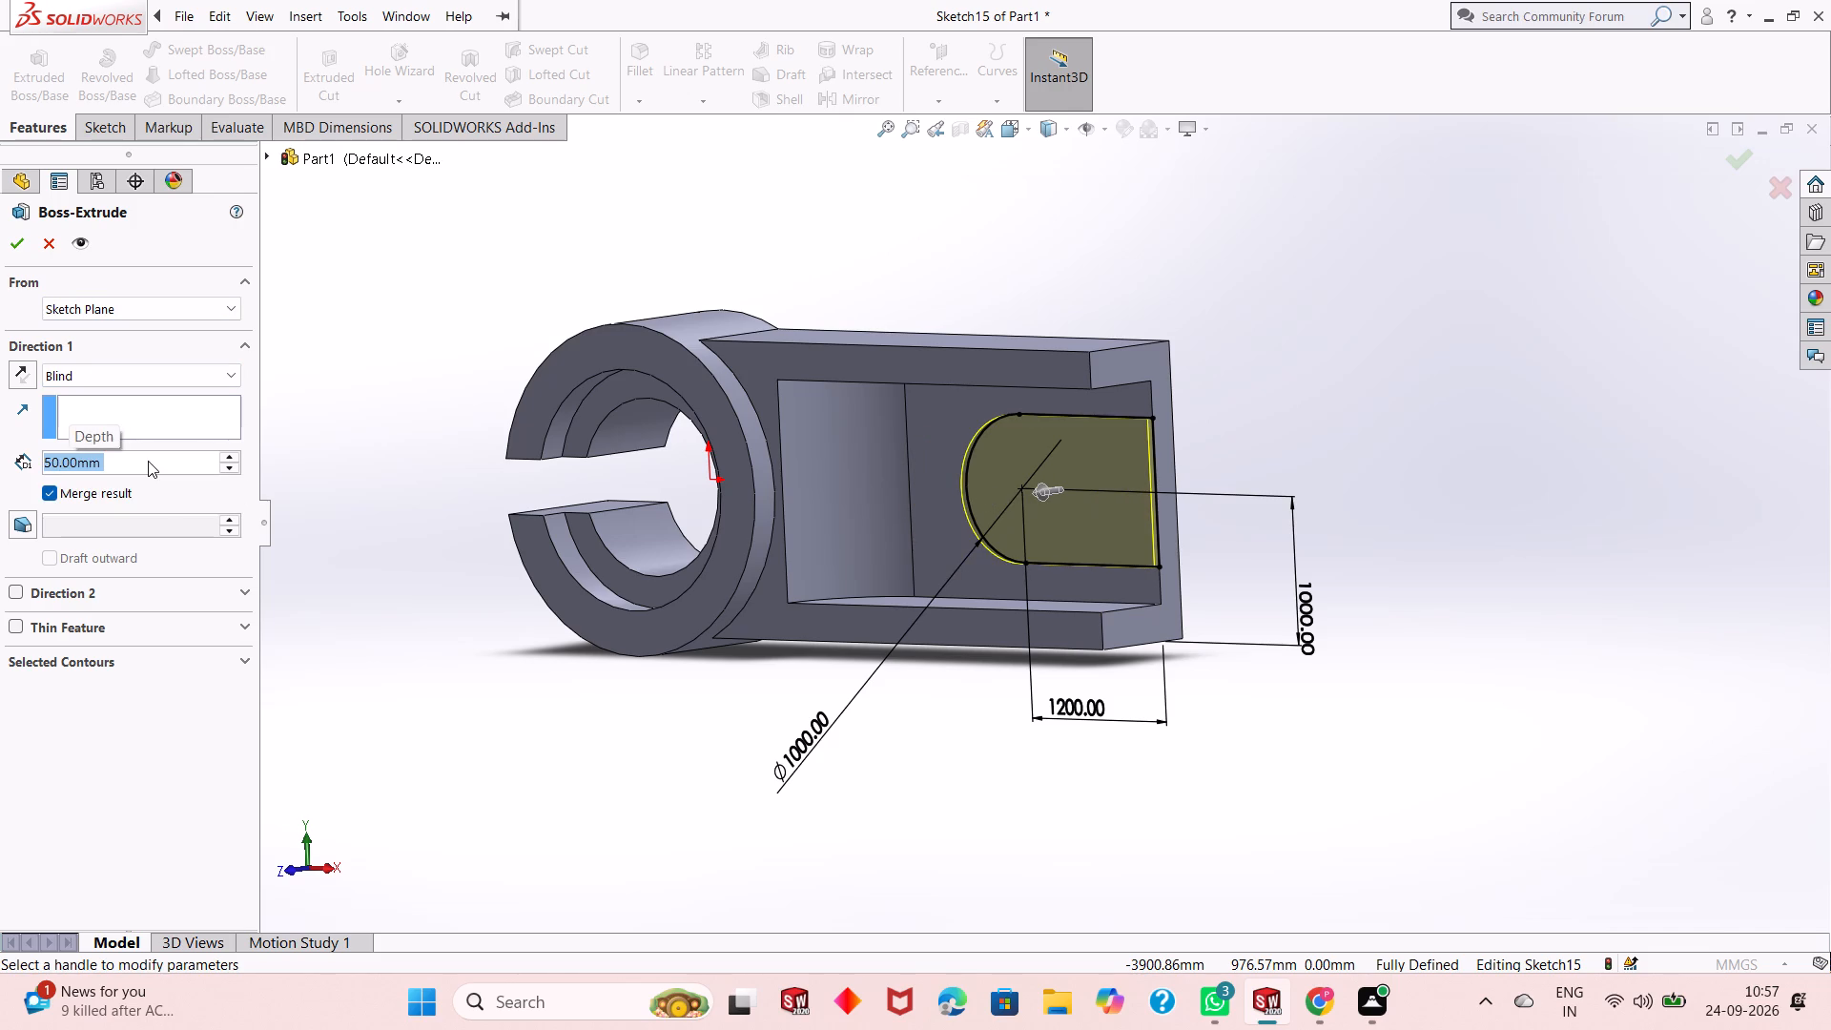
scroll(1144, 450, down, 3)
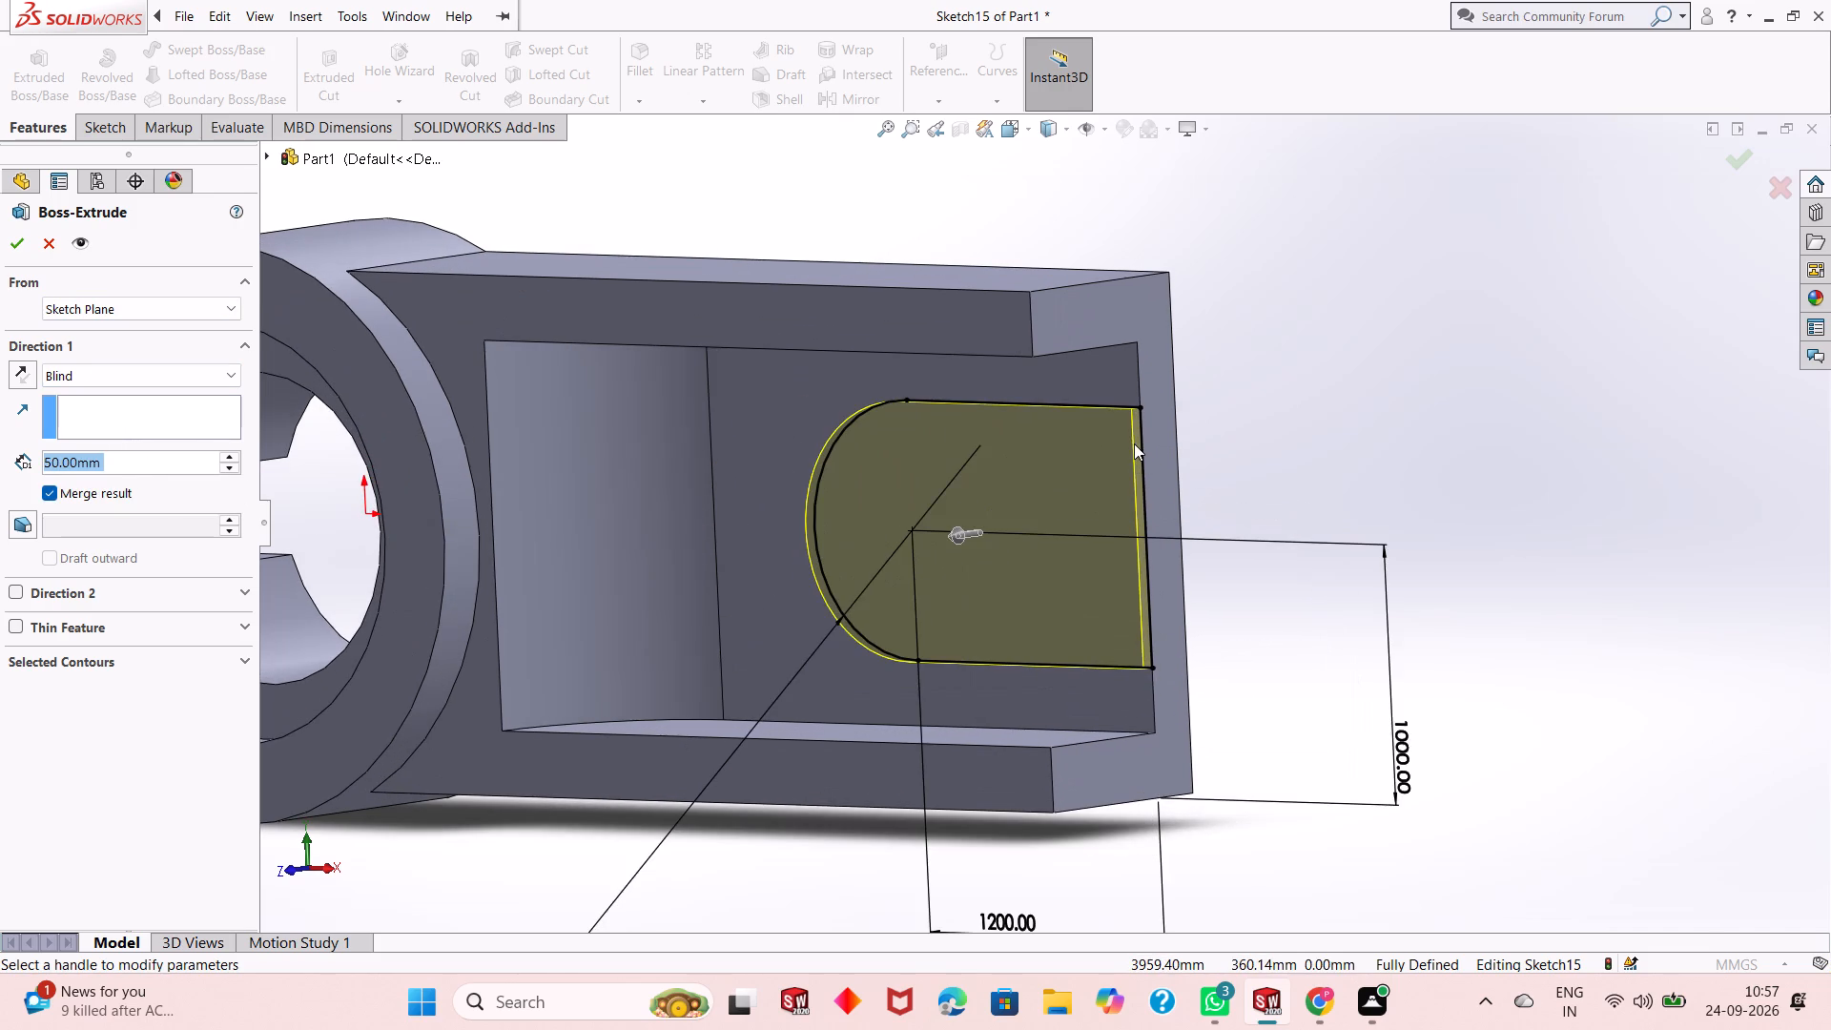
scroll(1134, 443, down, 3)
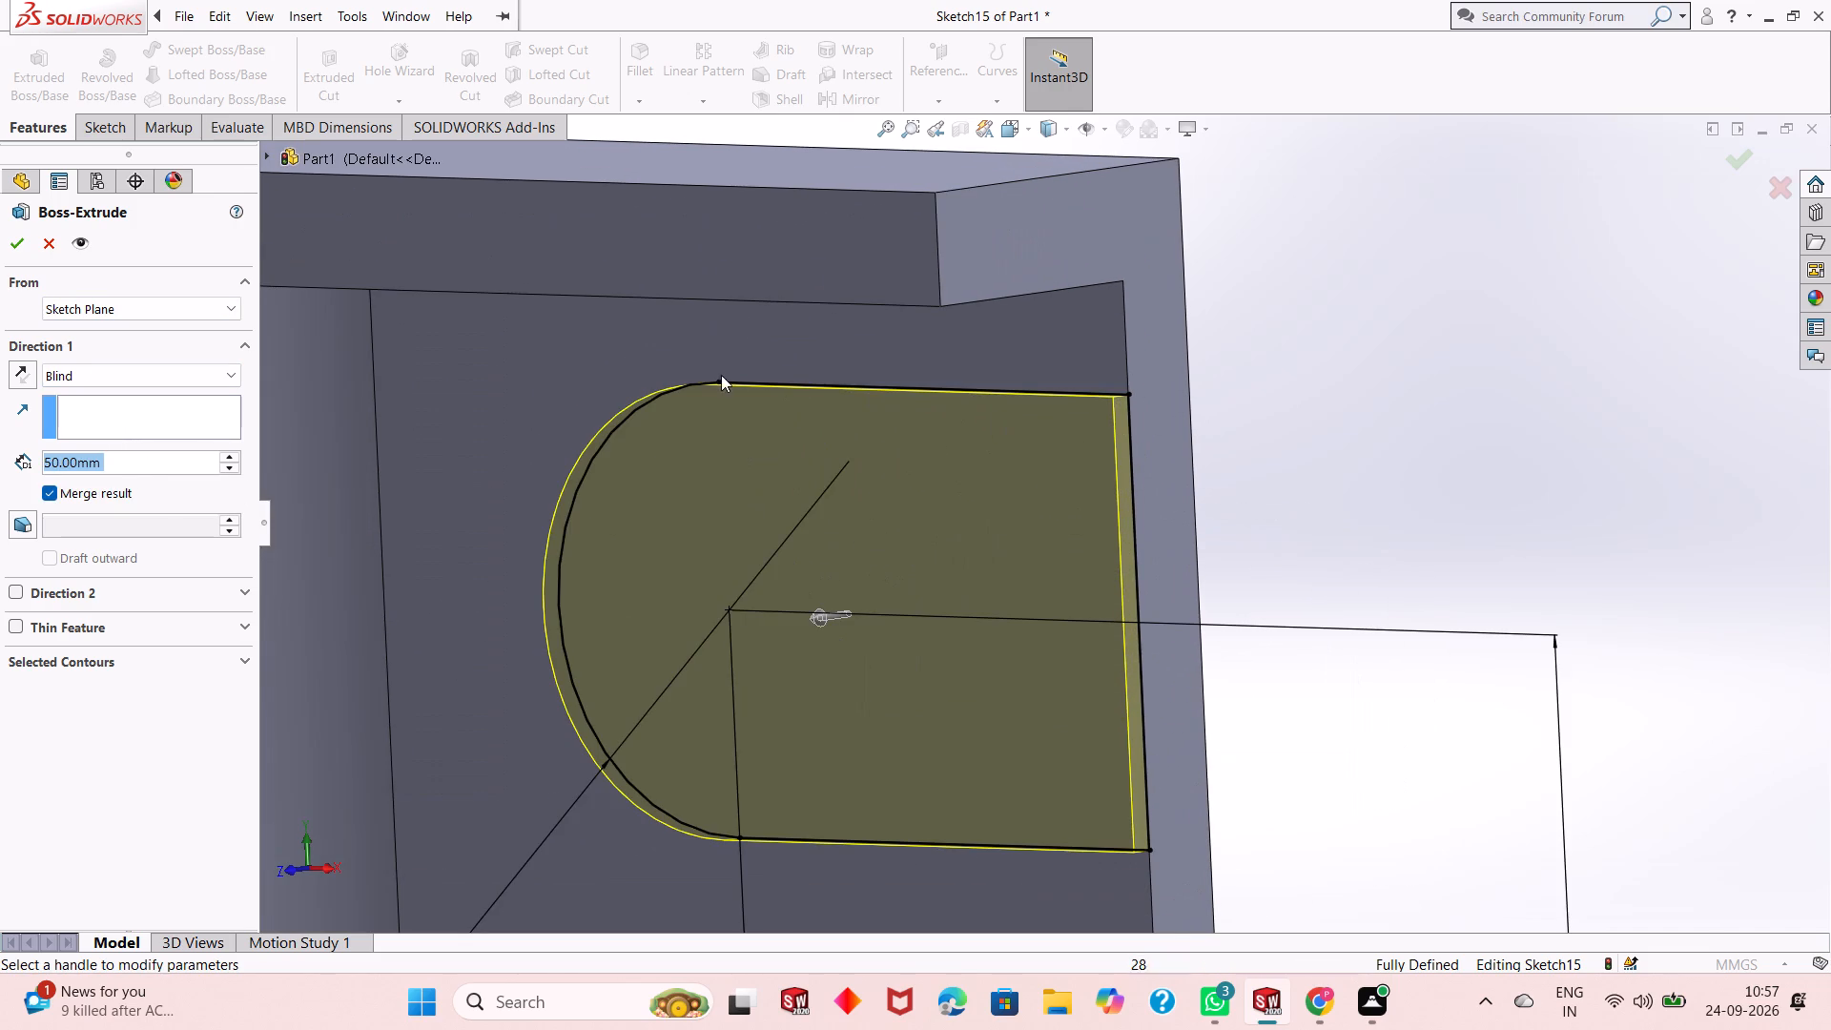
click(18, 257)
click(1302, 511)
Edit the U-shaped boss on the recess floor and set its extrusion depth to 100 mm.
scroll(1265, 519, up, 2)
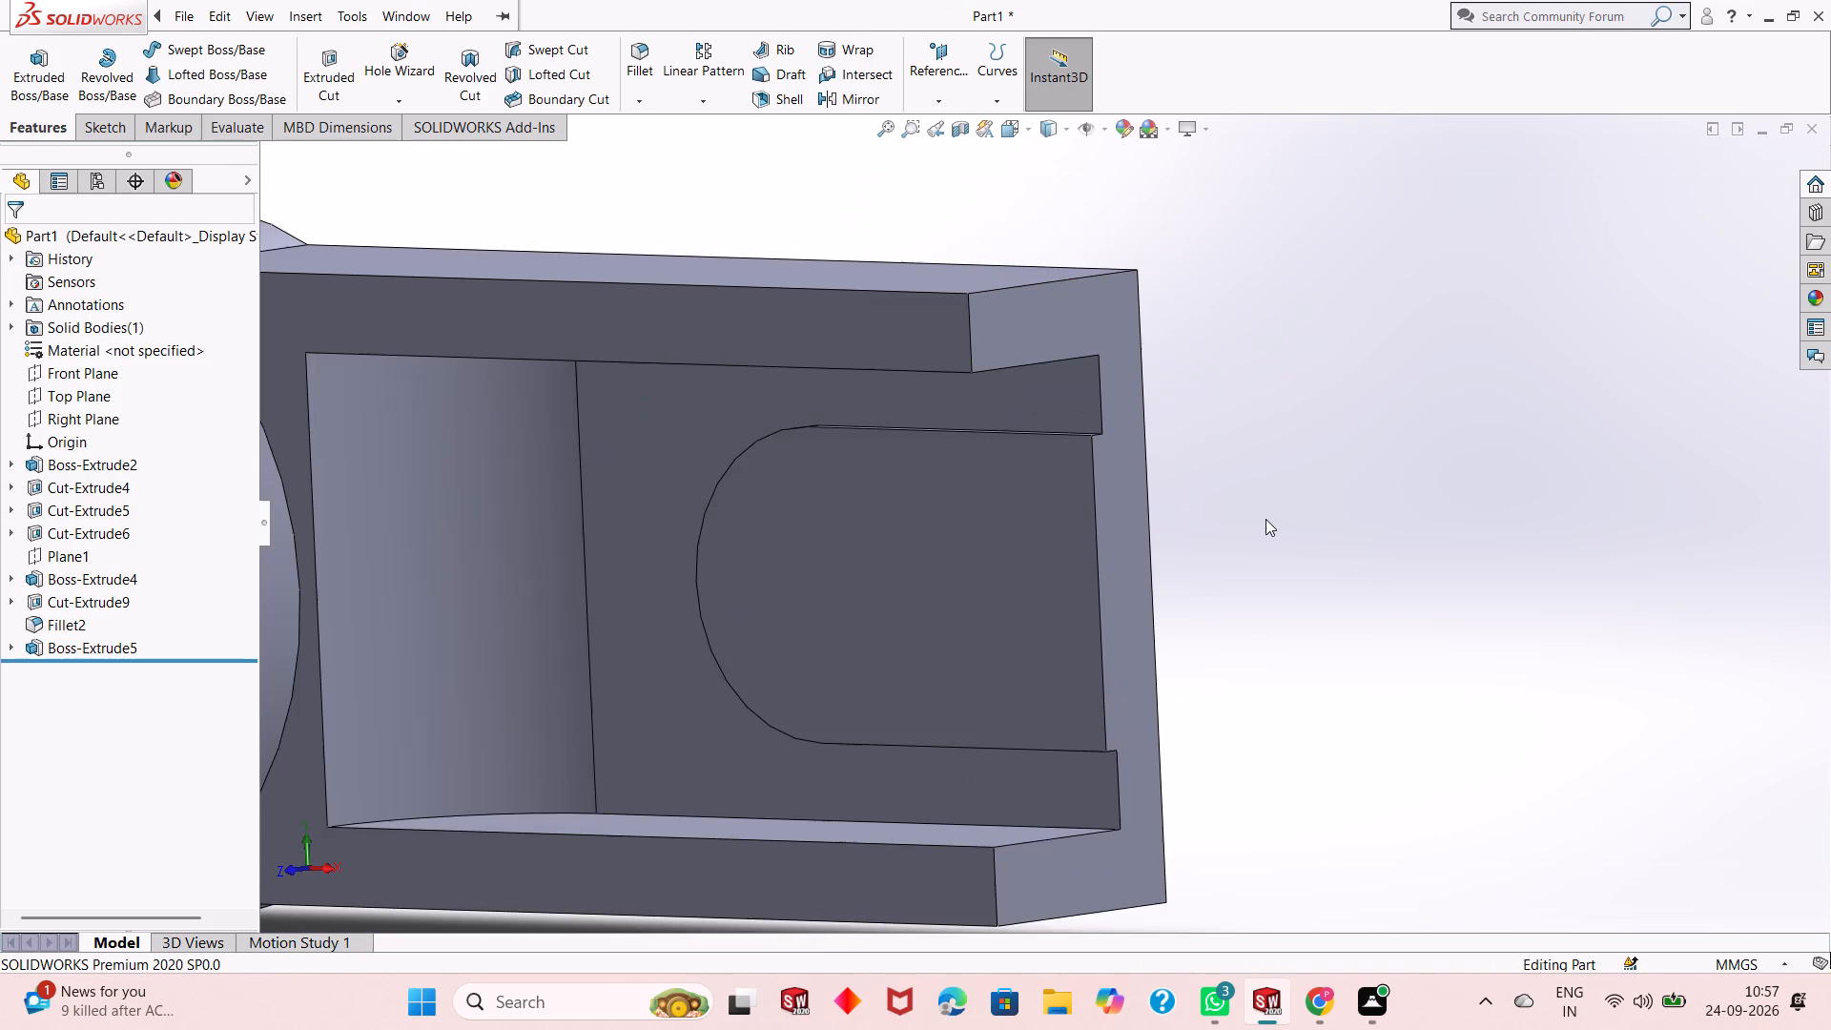
scroll(1223, 490, down, 3)
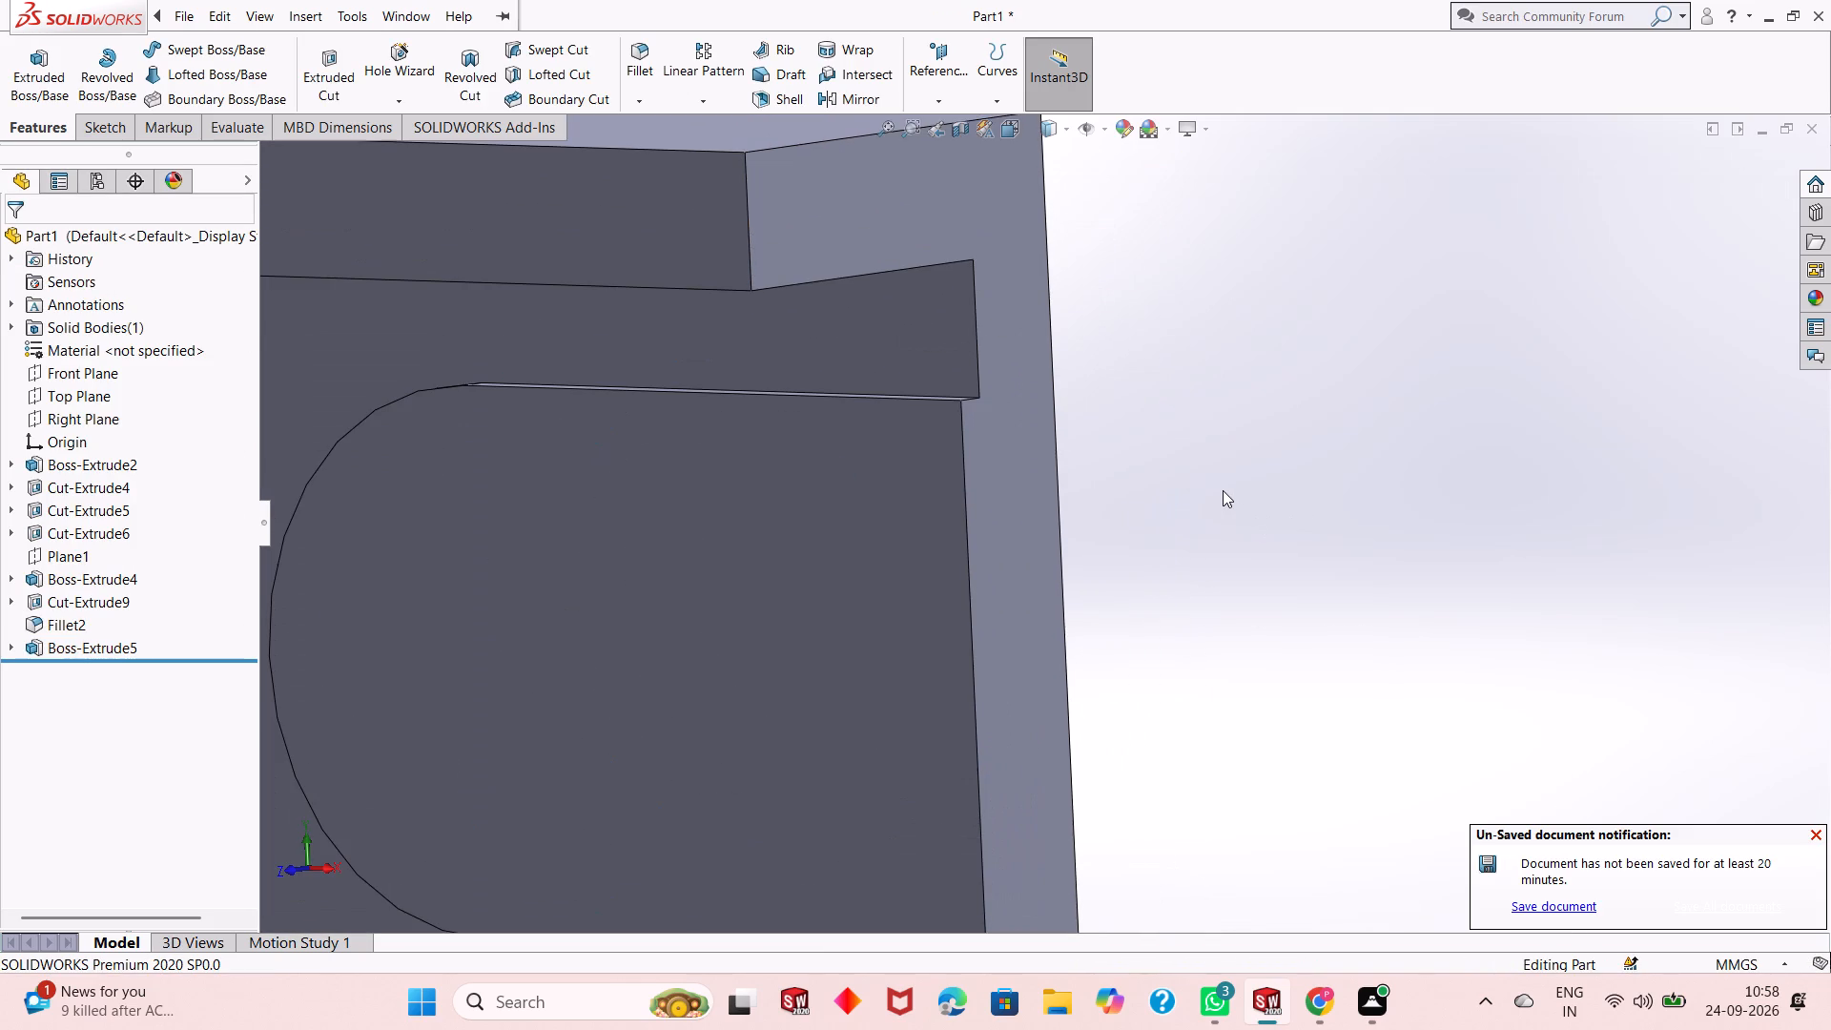
scroll(1183, 517, up, 6)
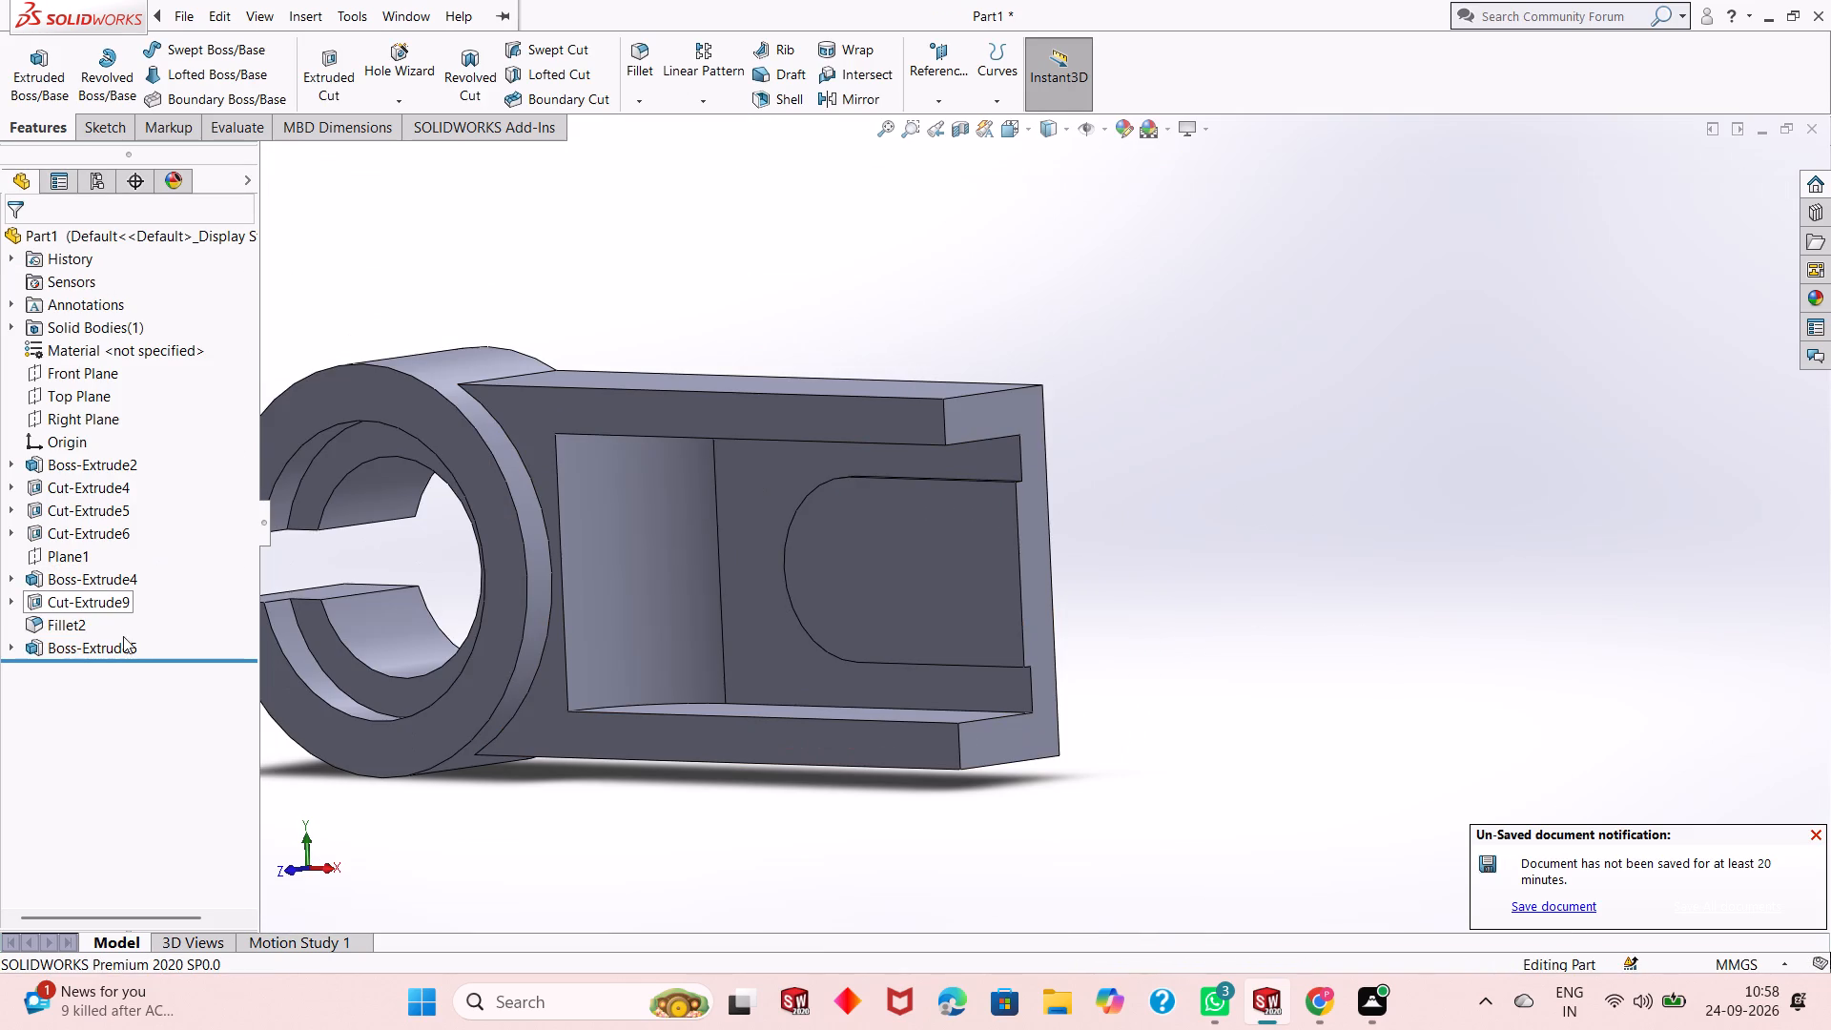
click(123, 644)
click(149, 592)
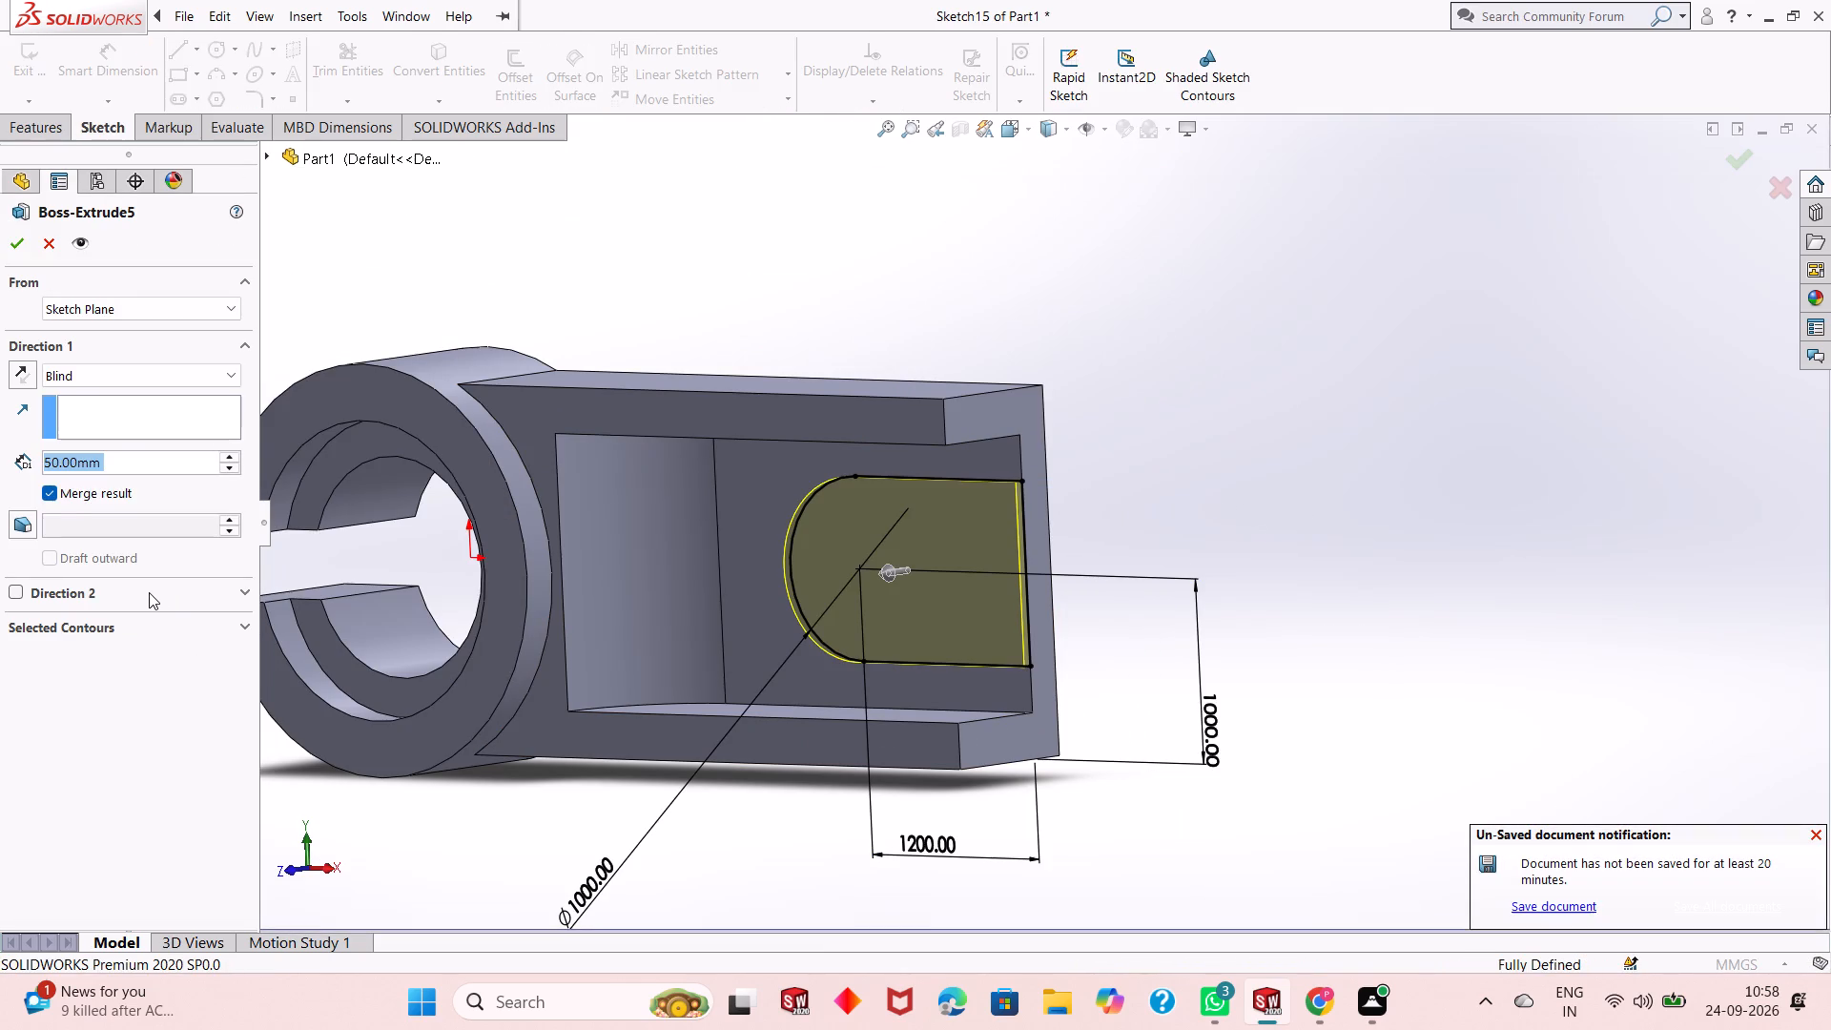
text(100)
key(Return)
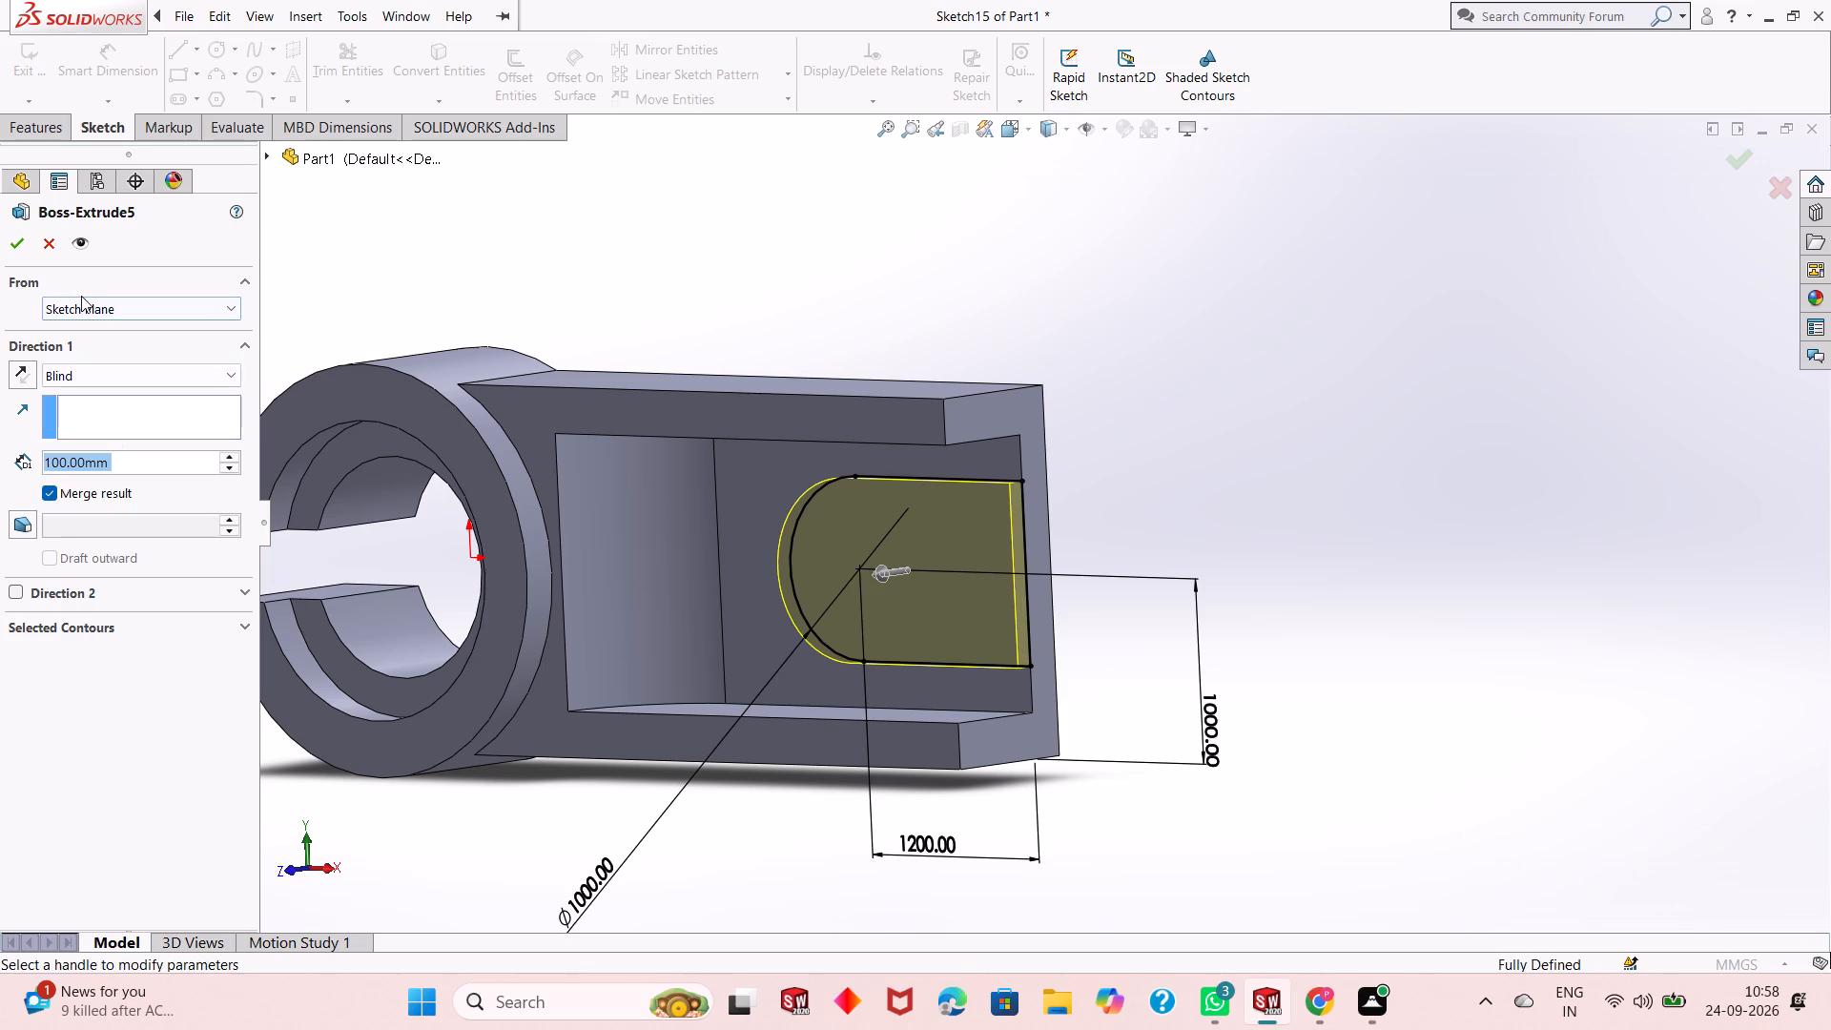
click(15, 245)
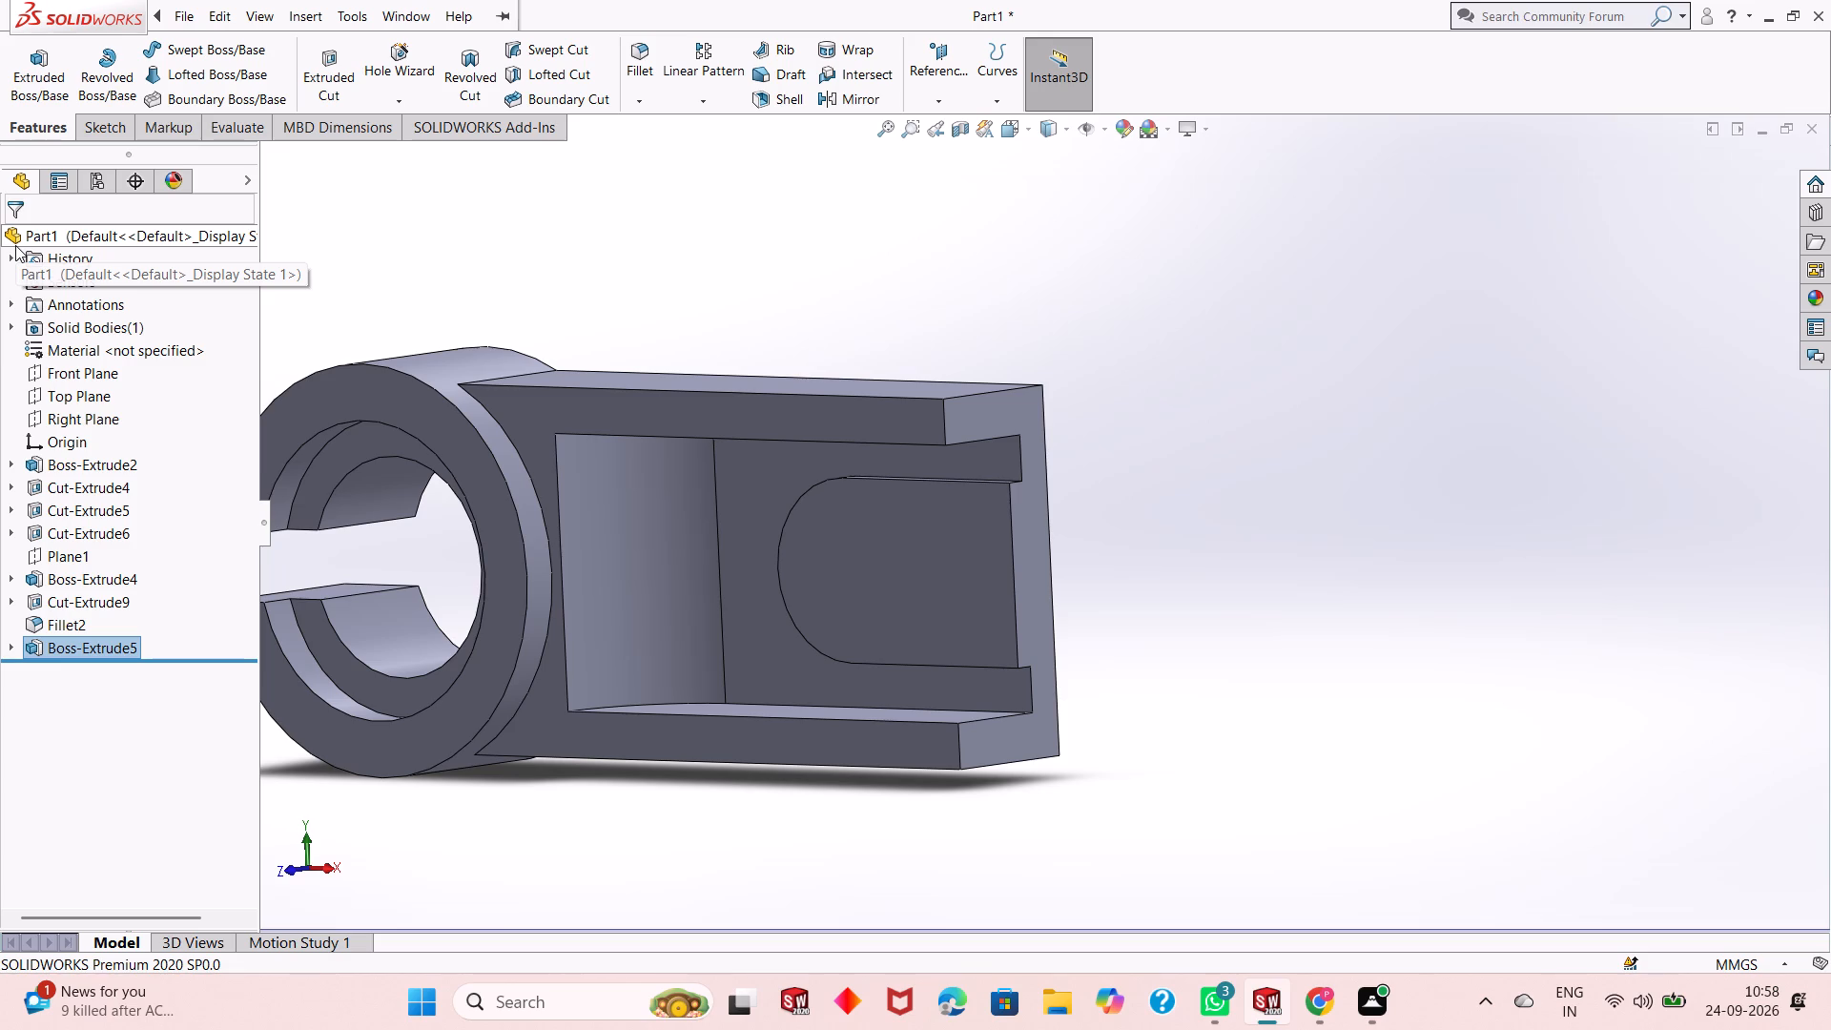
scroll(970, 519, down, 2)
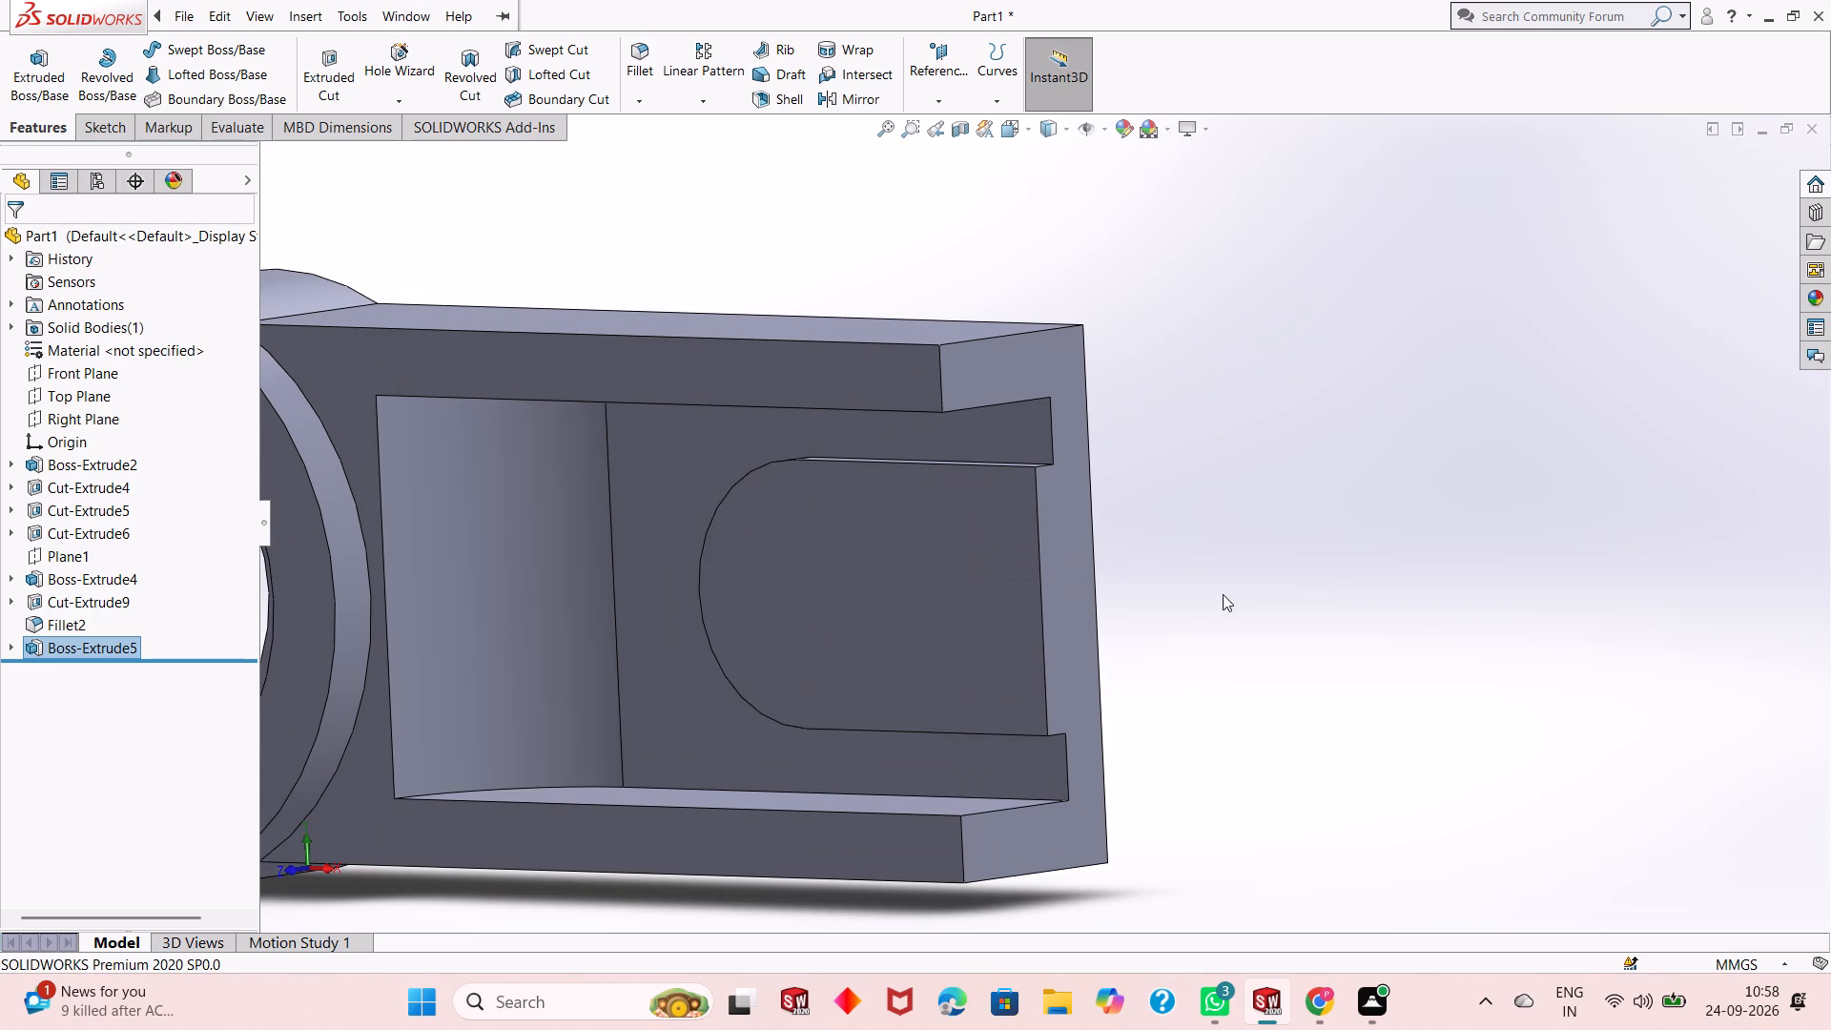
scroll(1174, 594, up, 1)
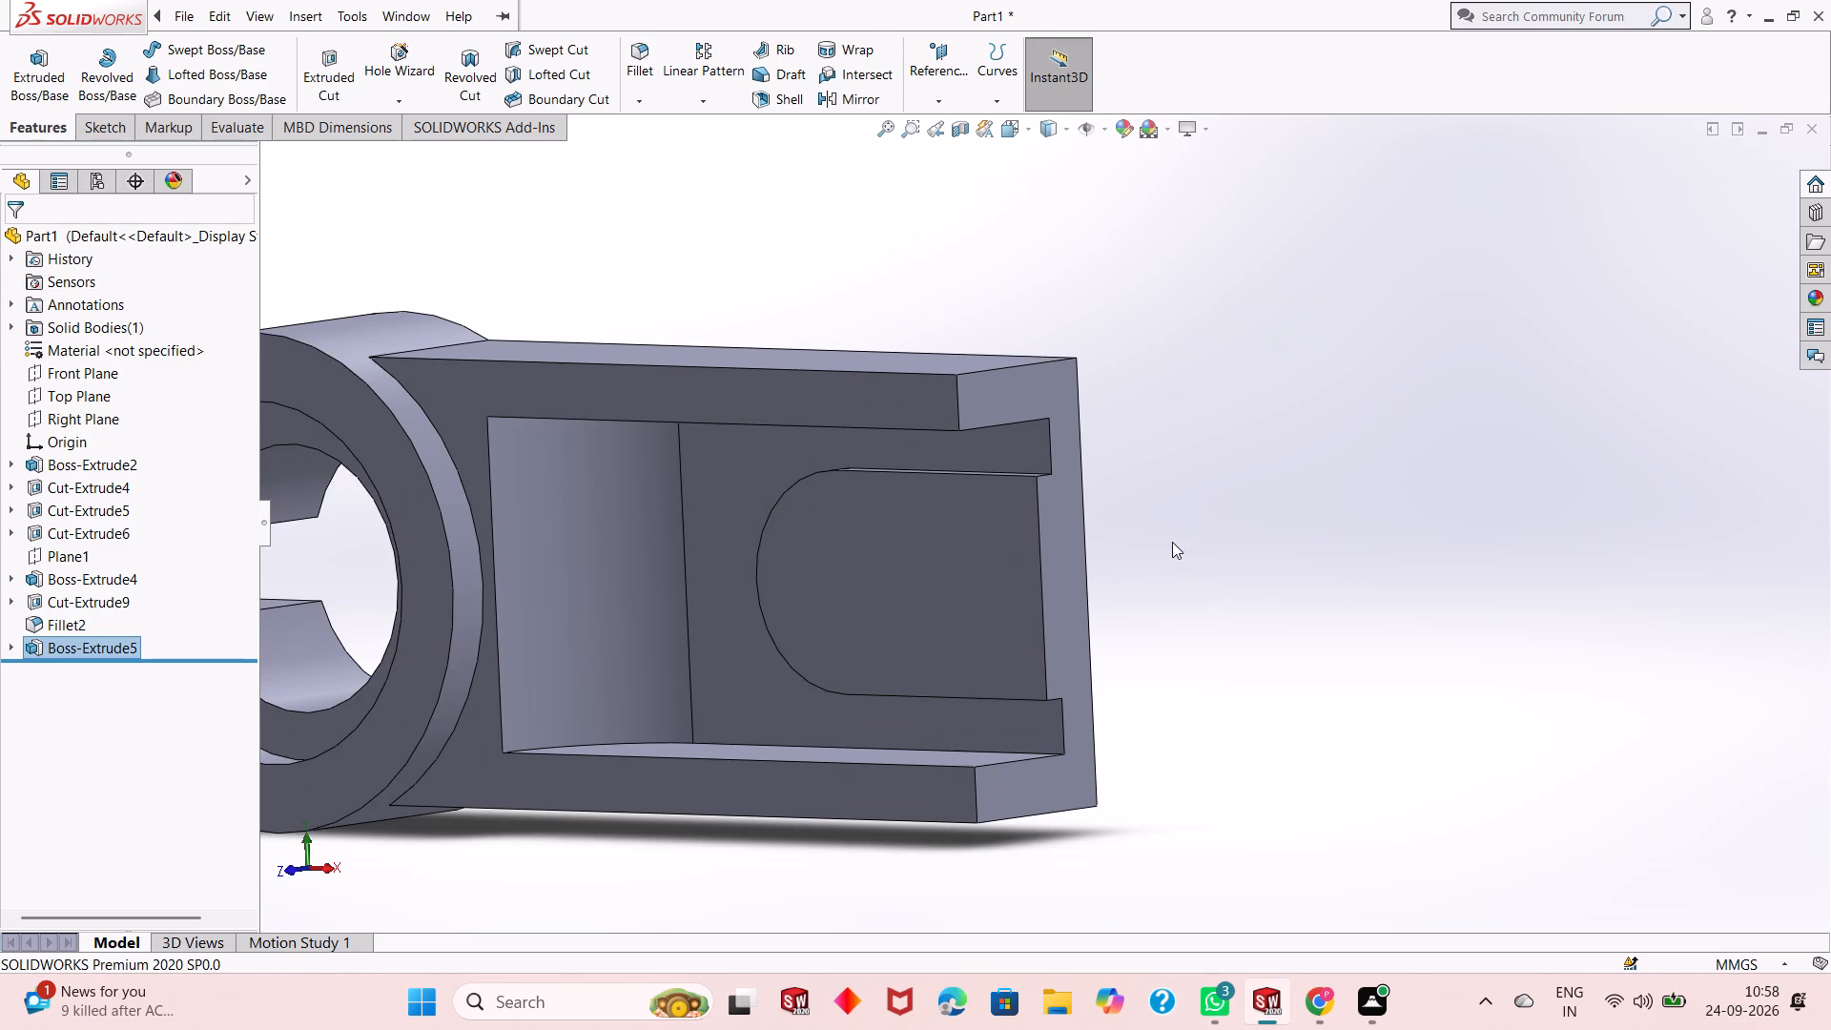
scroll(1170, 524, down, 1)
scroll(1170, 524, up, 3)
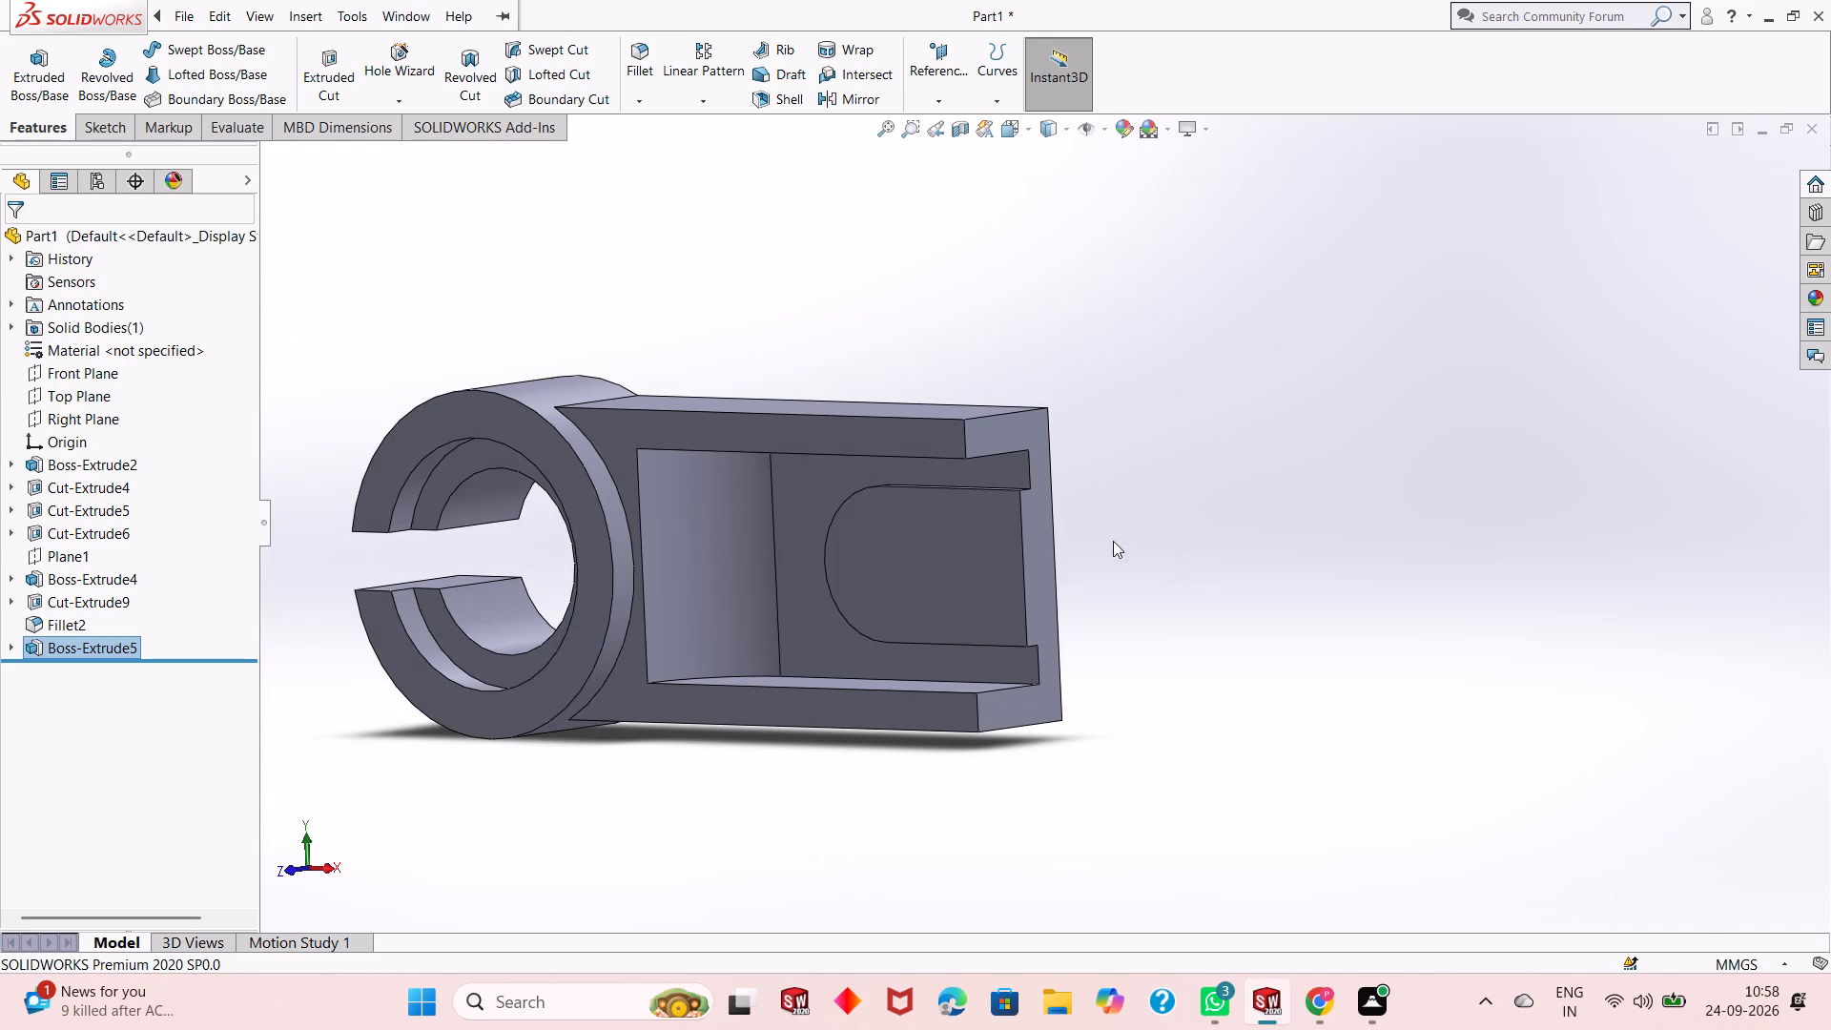
On the U-shaped boss's outer face, sketch a circle of about 270 mm radius centred on the boss's rounded end.
click(972, 572)
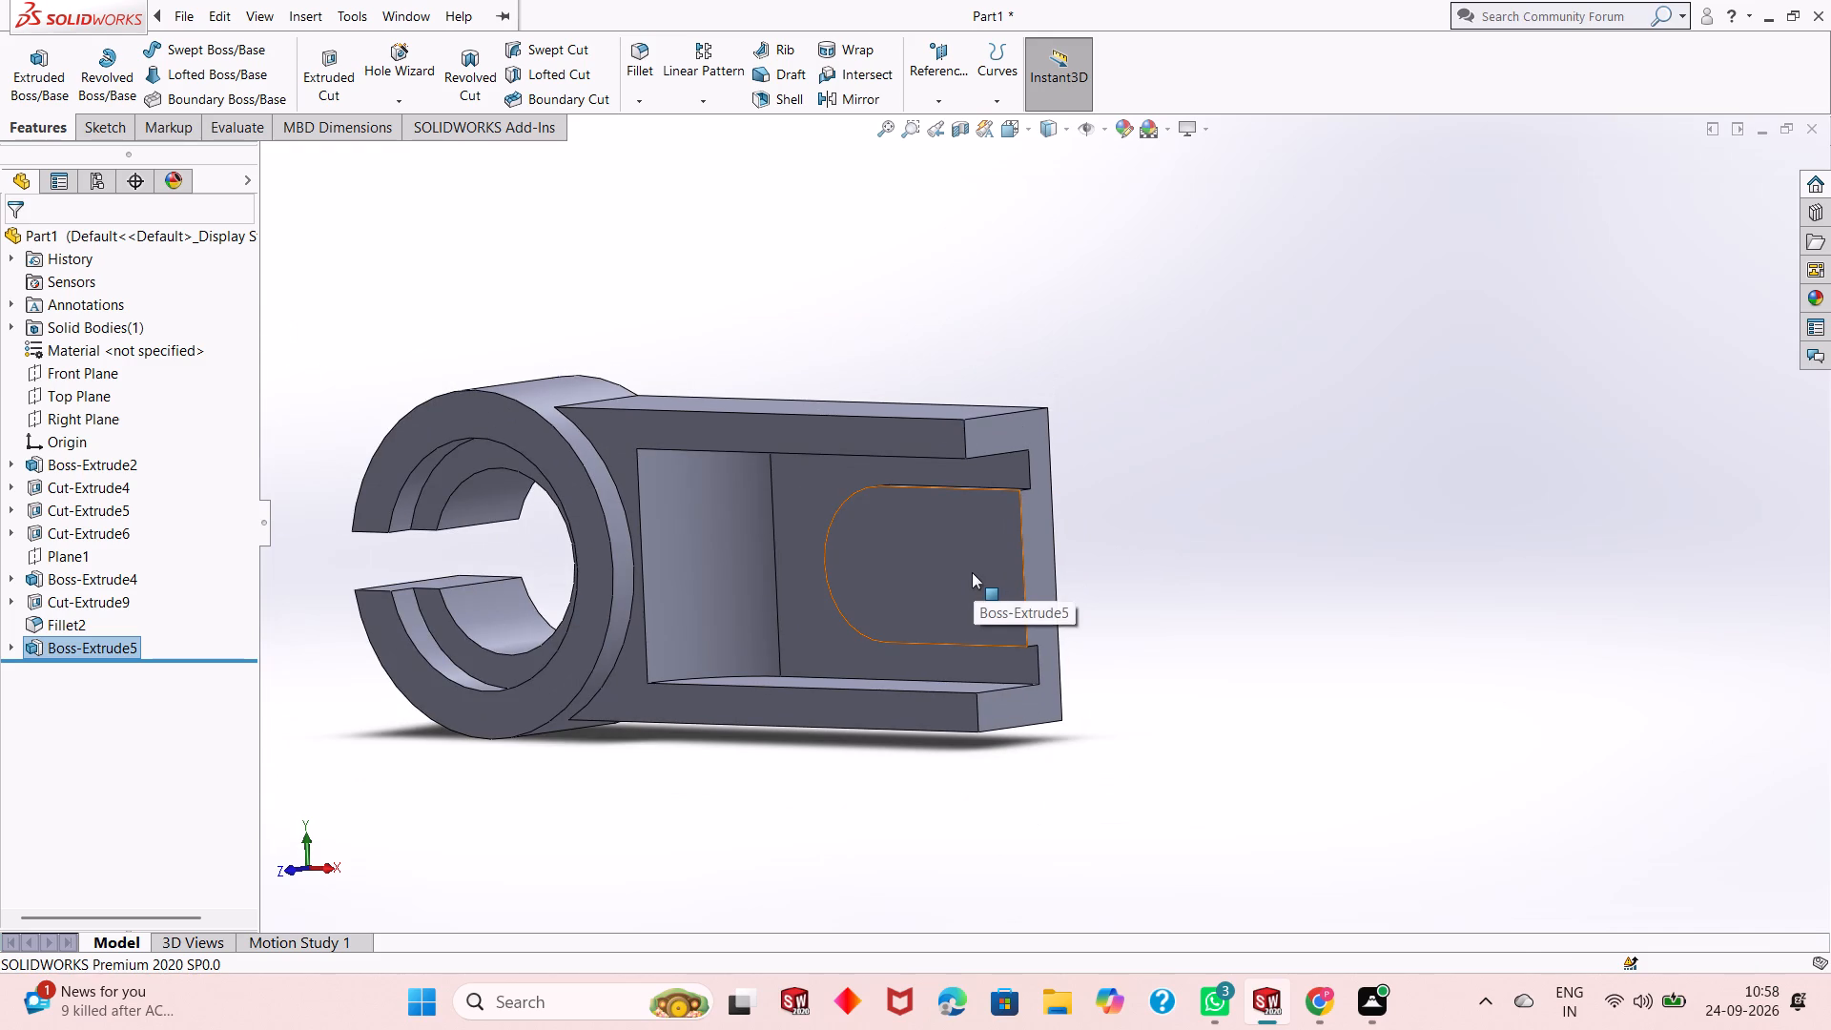
click(1052, 517)
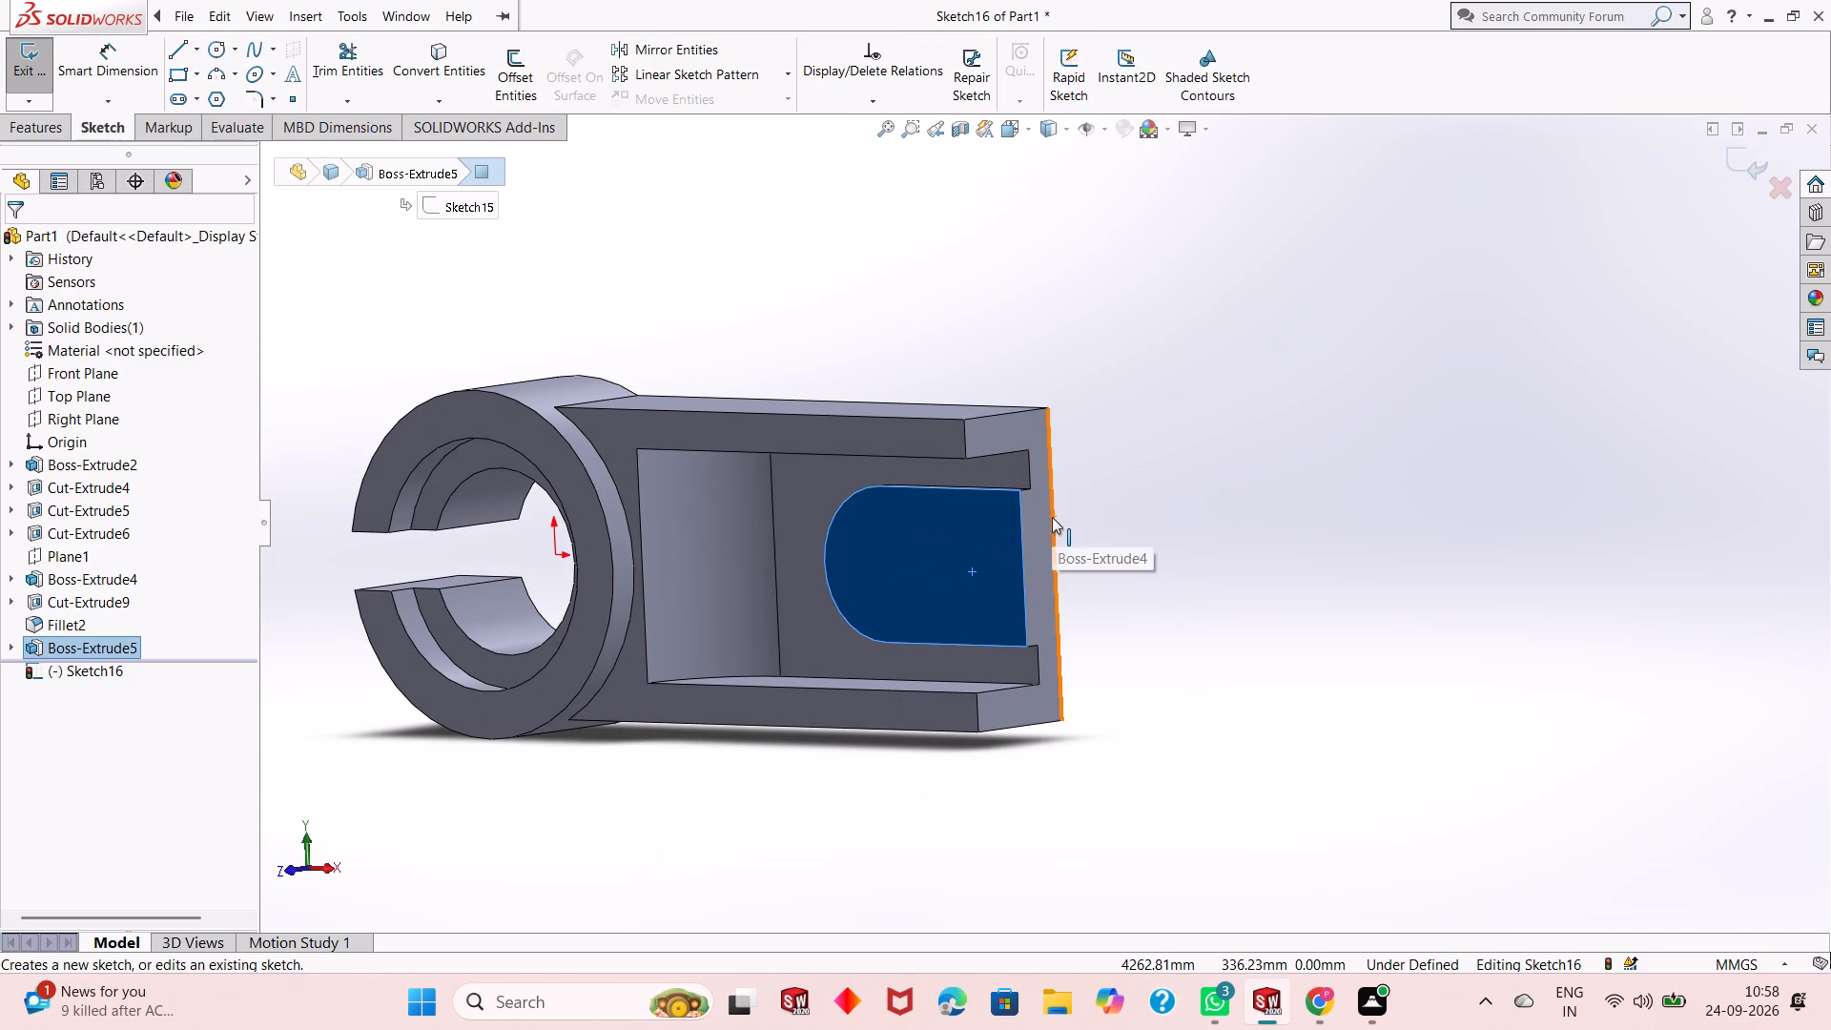
key(ctrl+8)
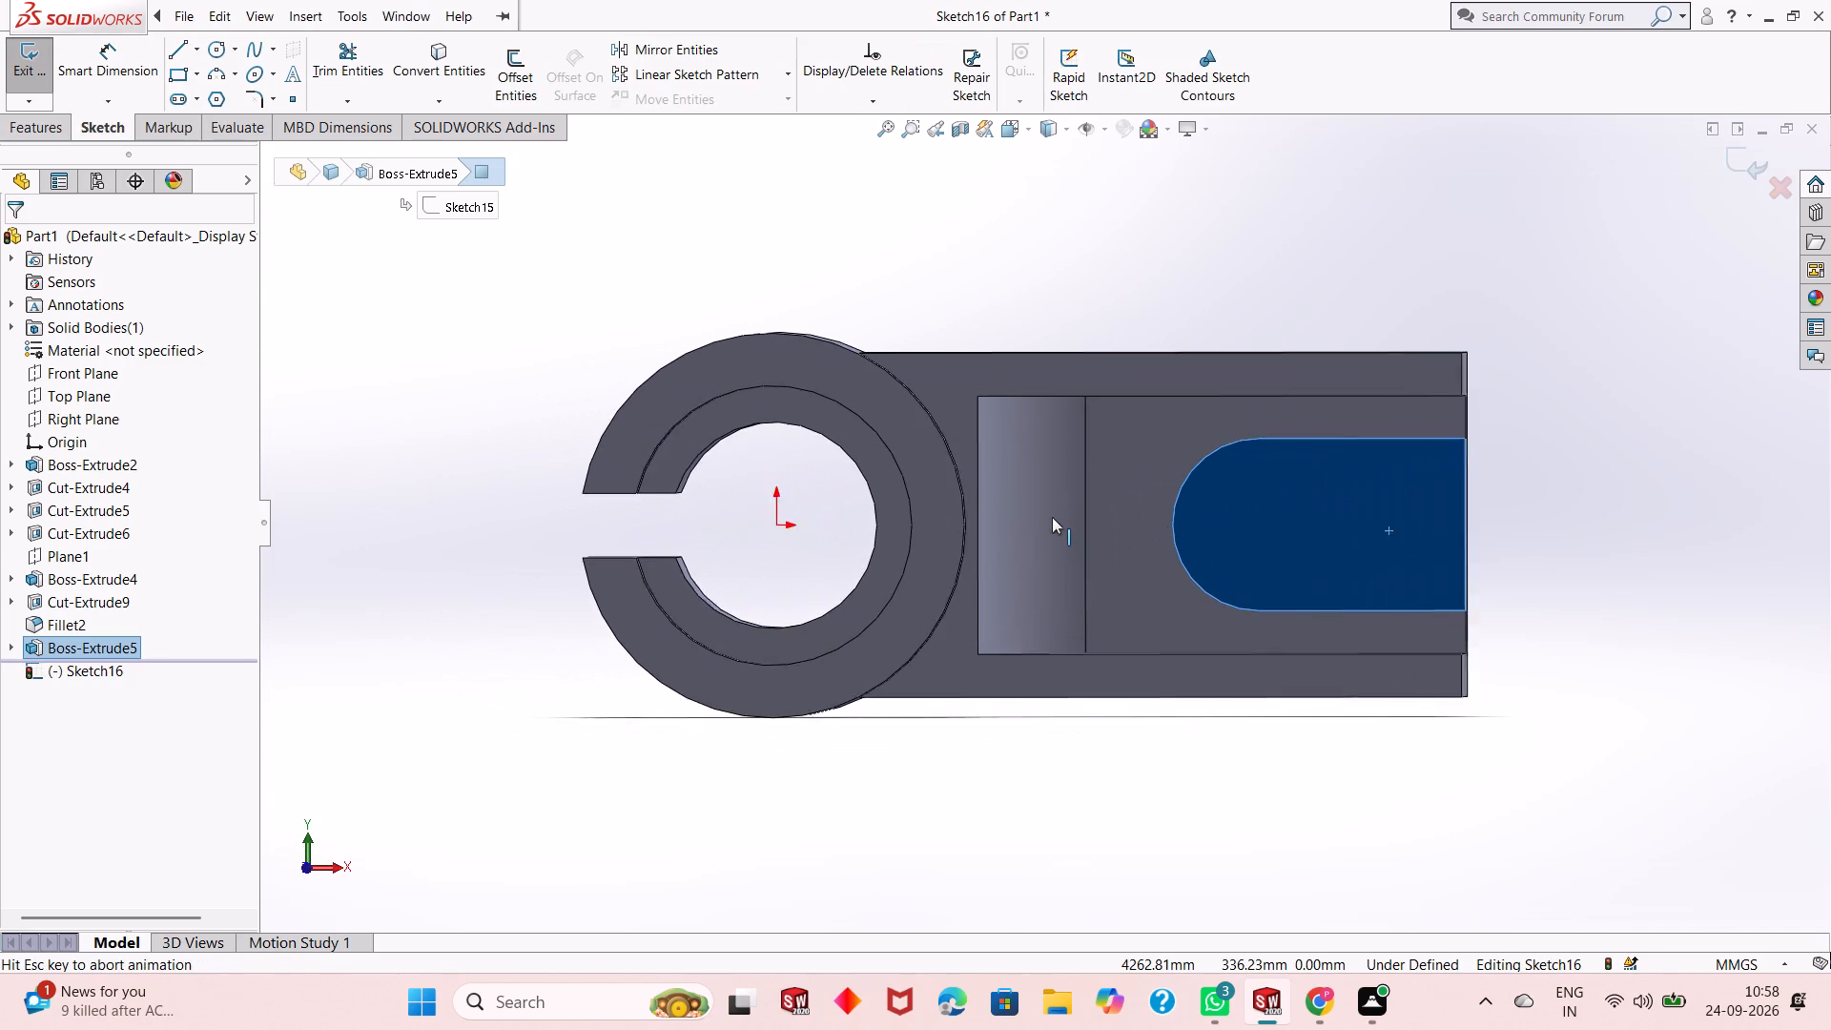
scroll(1460, 515, down, 2)
click(1657, 527)
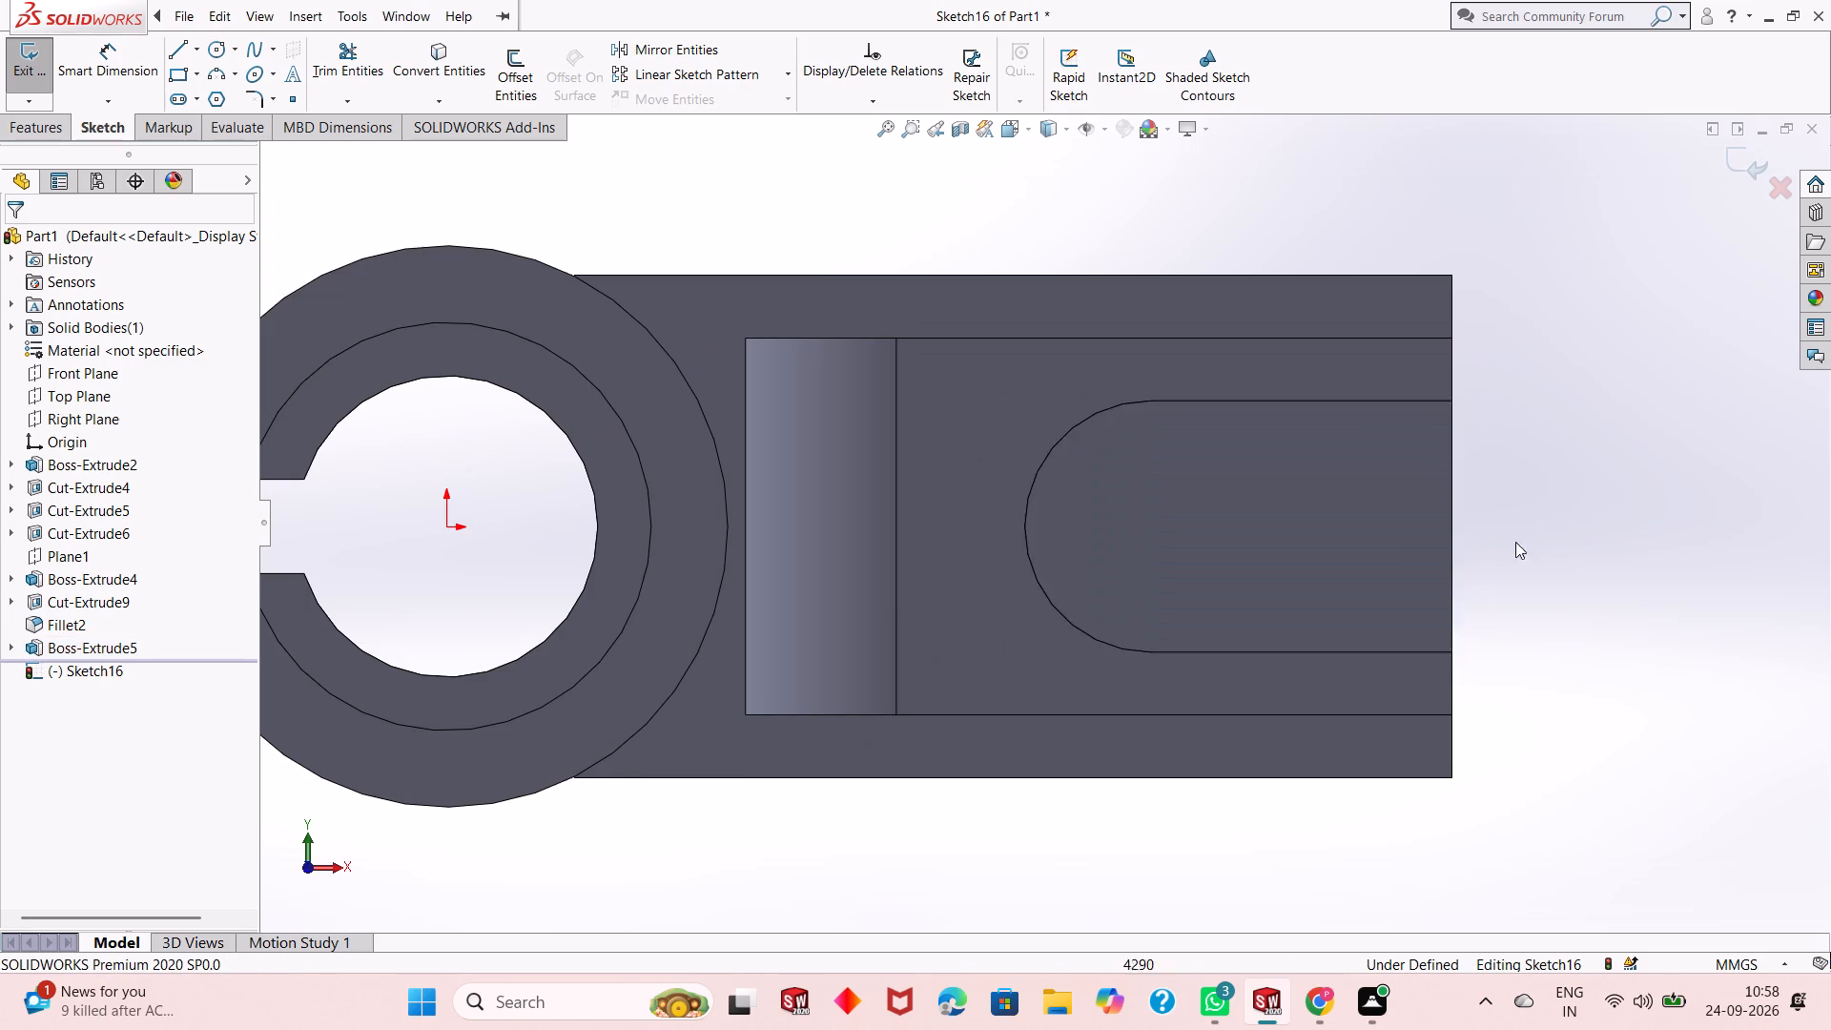
scroll(1420, 548, down, 2)
scroll(1254, 533, up, 2)
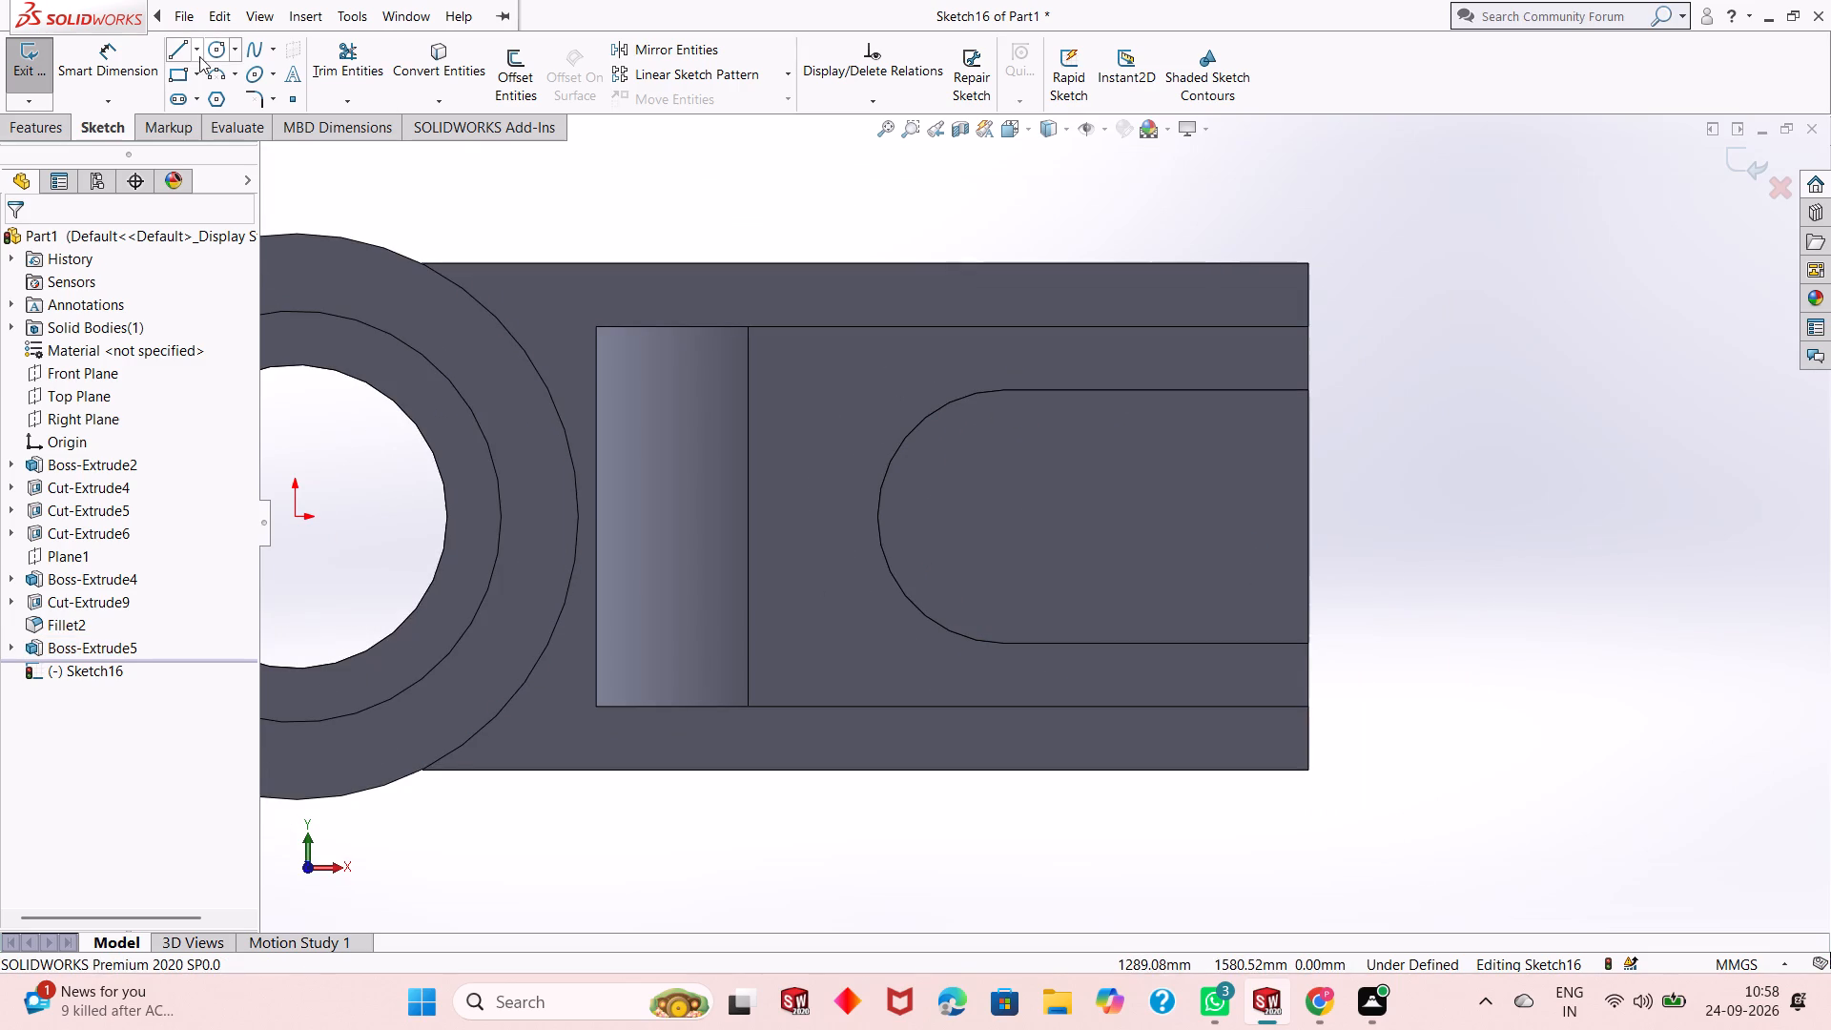
click(219, 51)
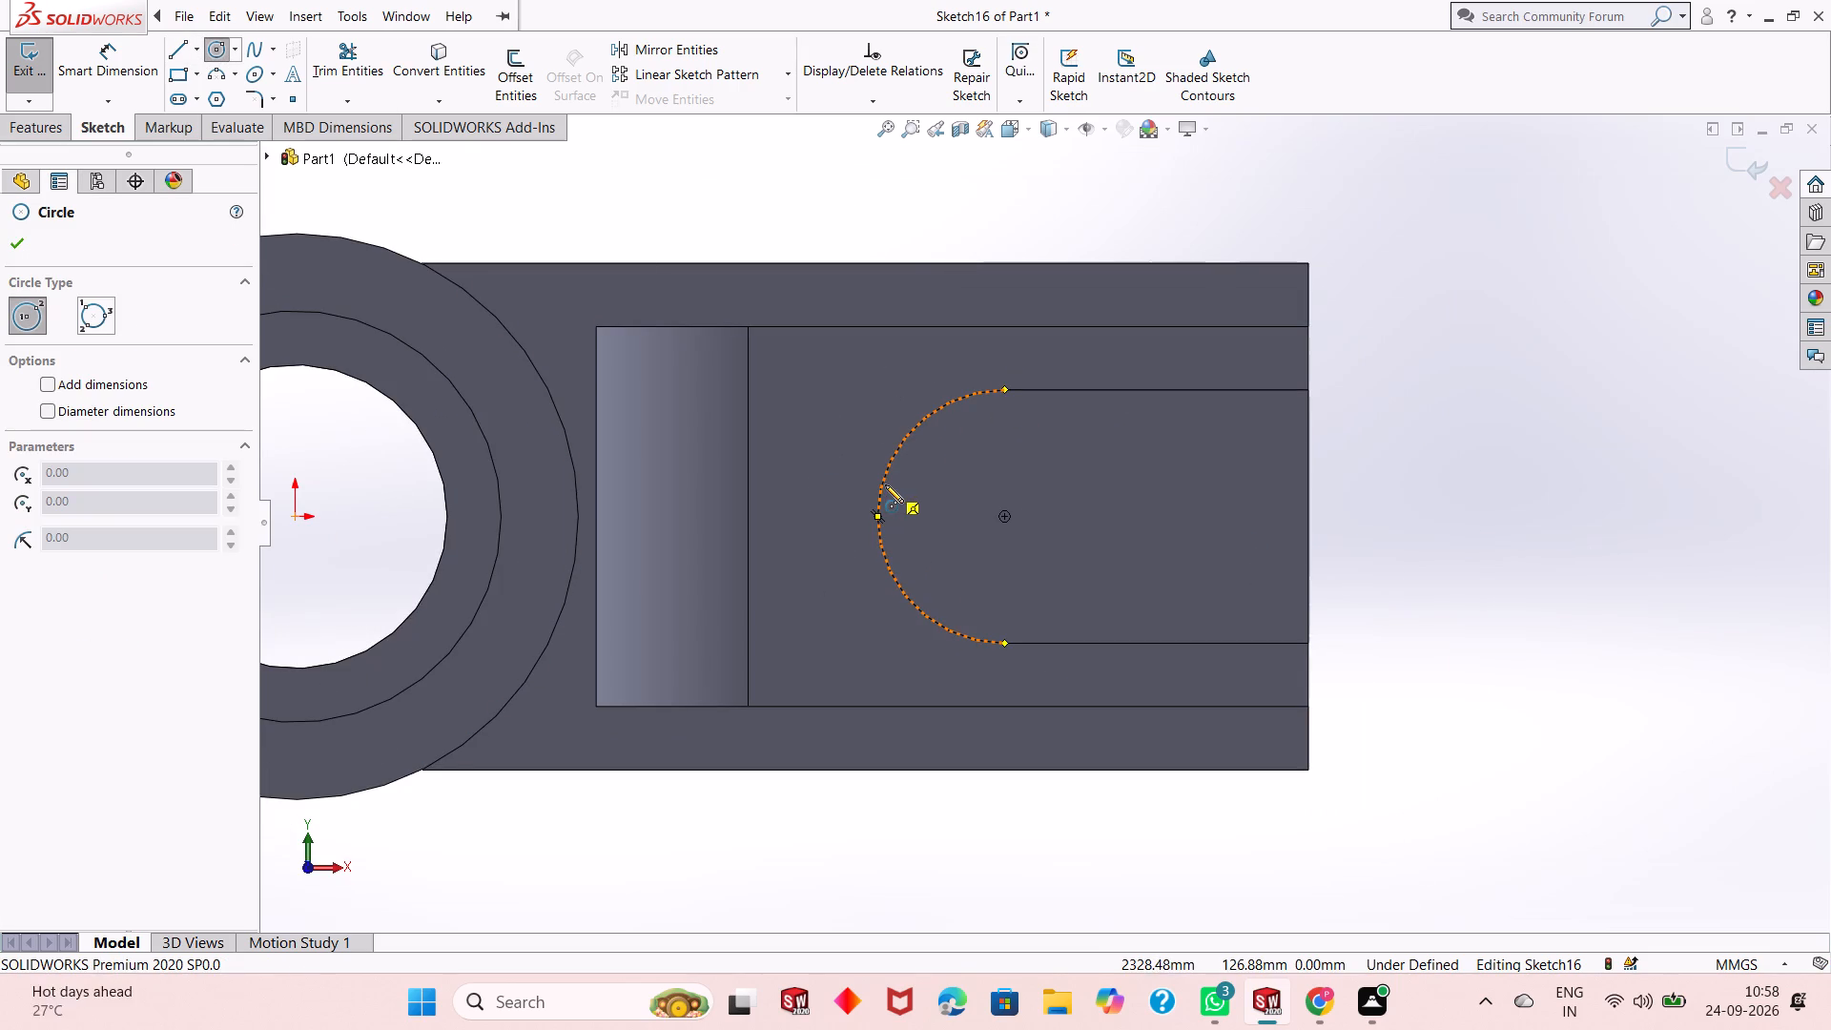
click(1008, 519)
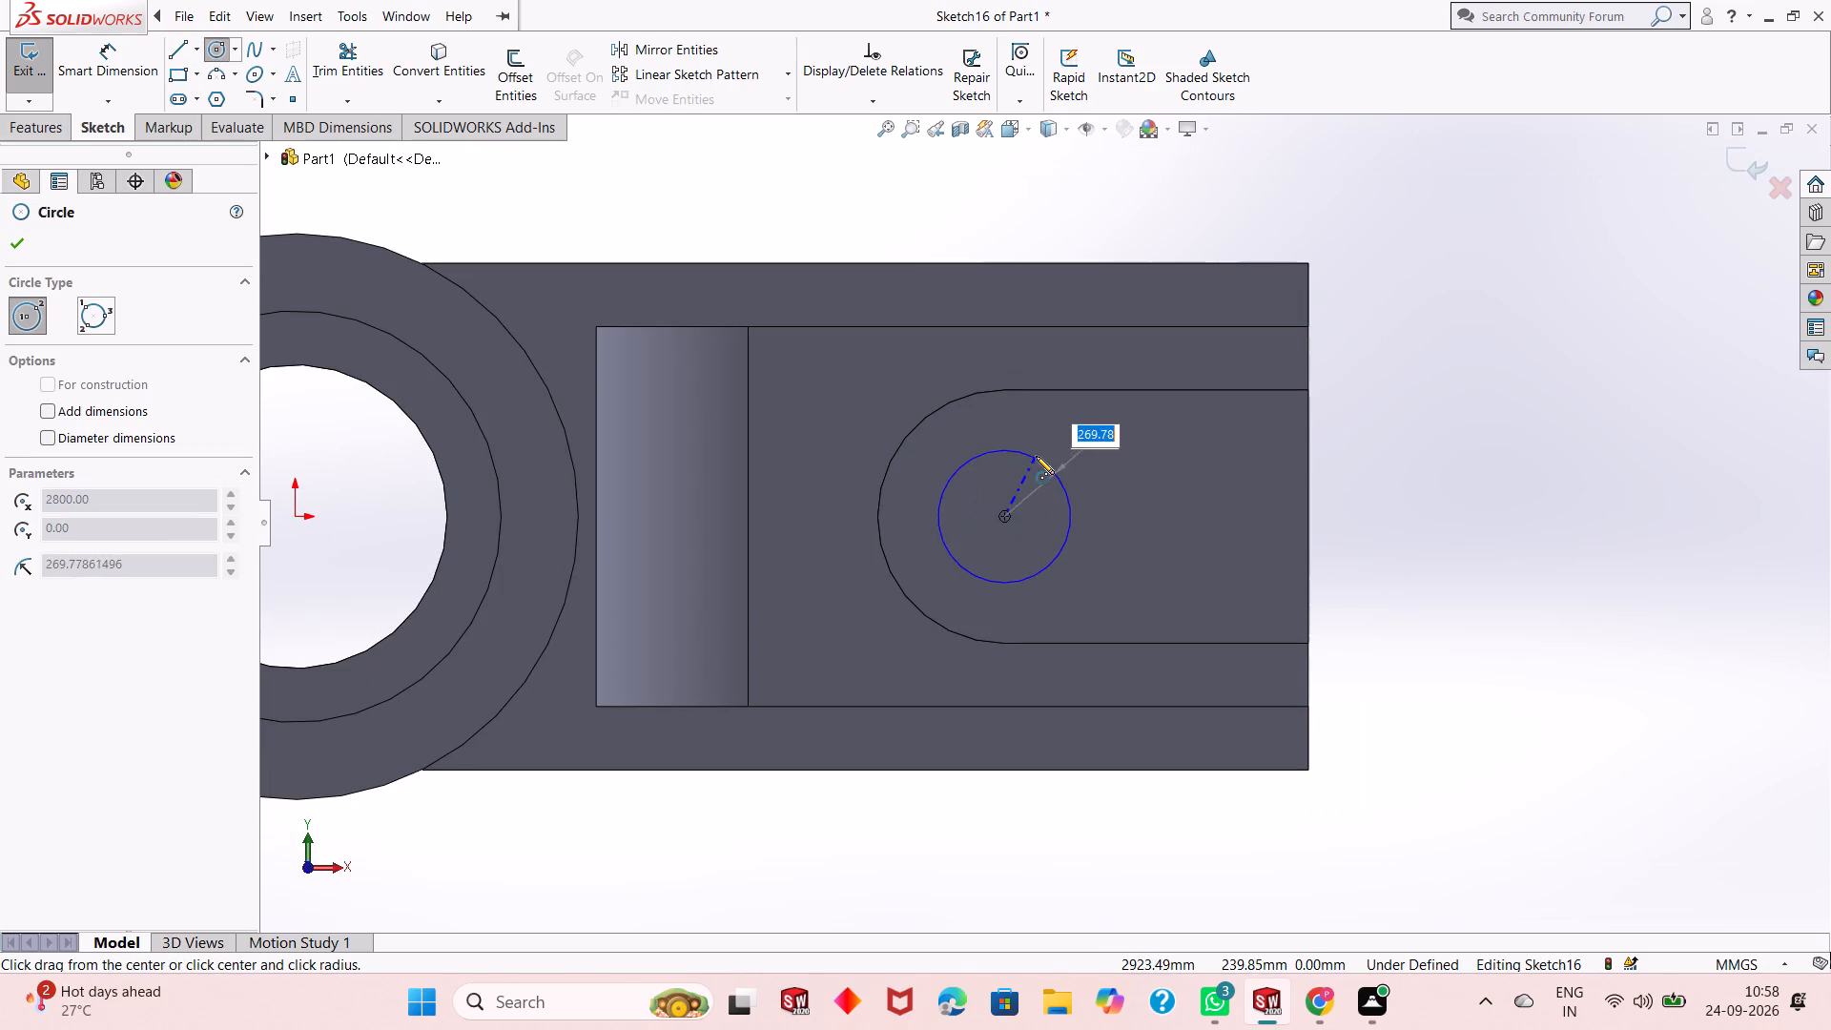
click(1036, 456)
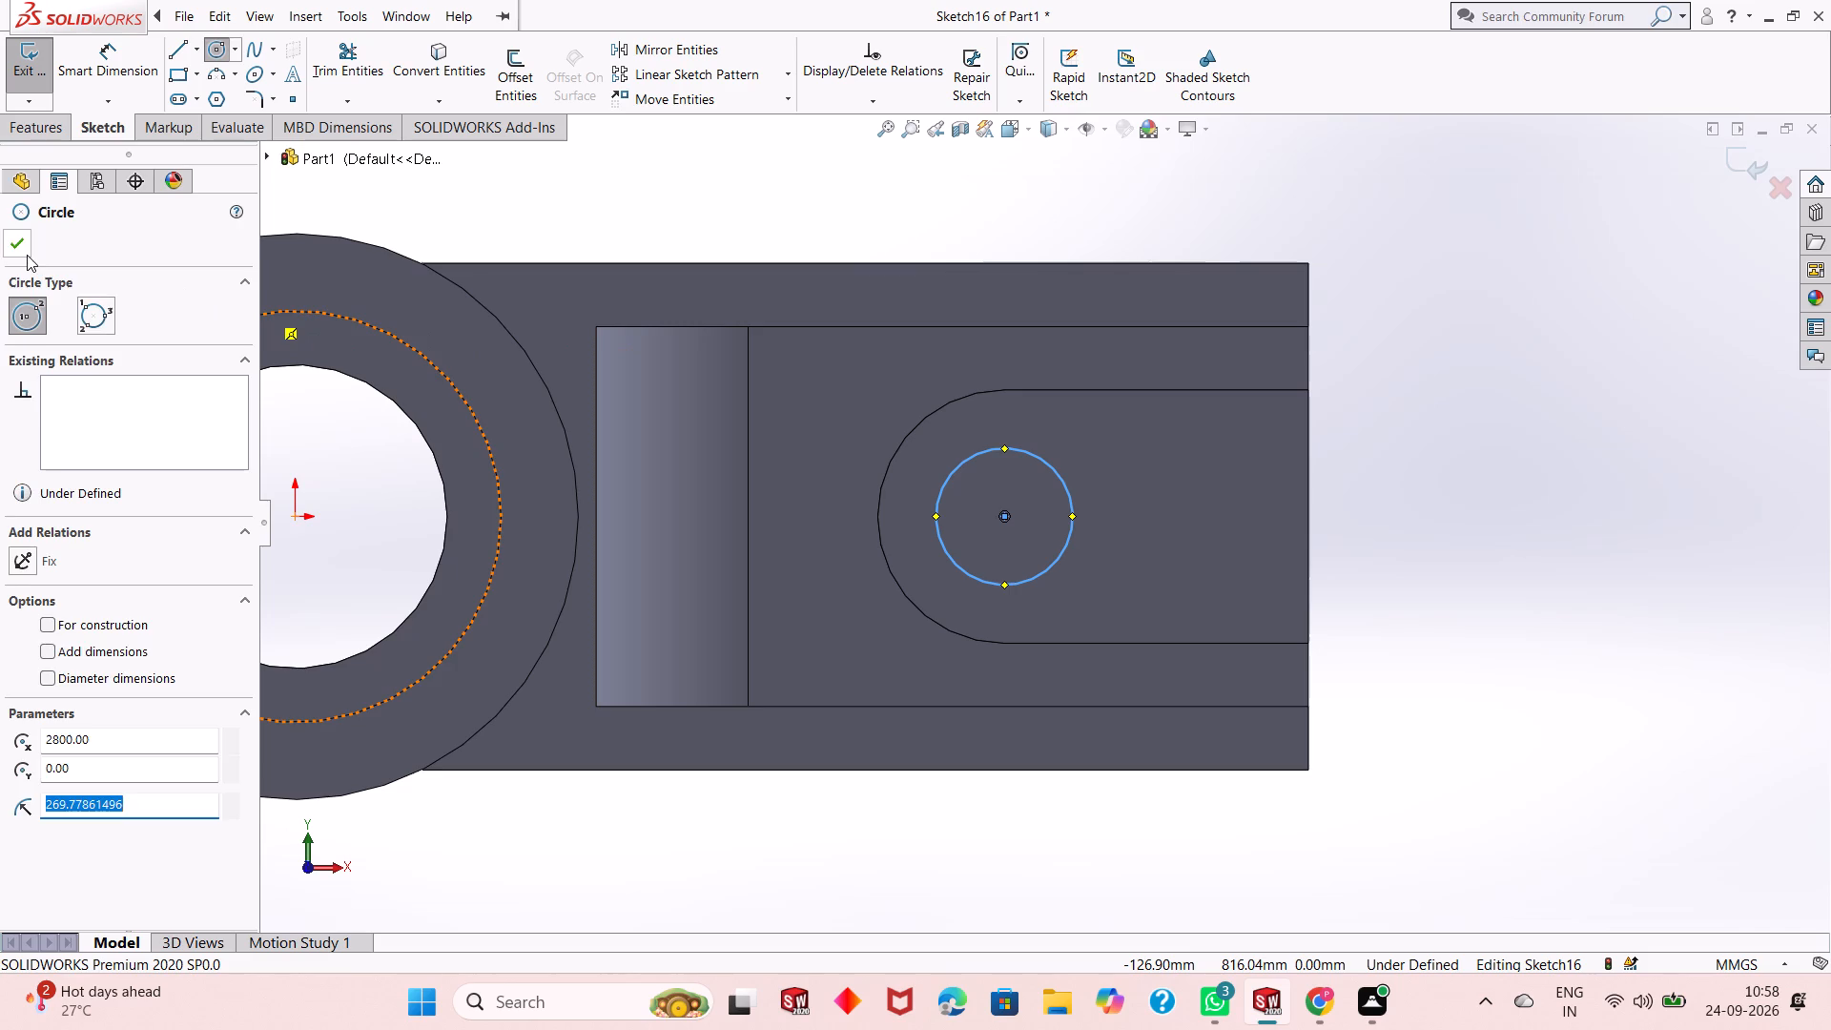
click(27, 255)
Dimension the circle's diameter as 500 mm.
click(129, 71)
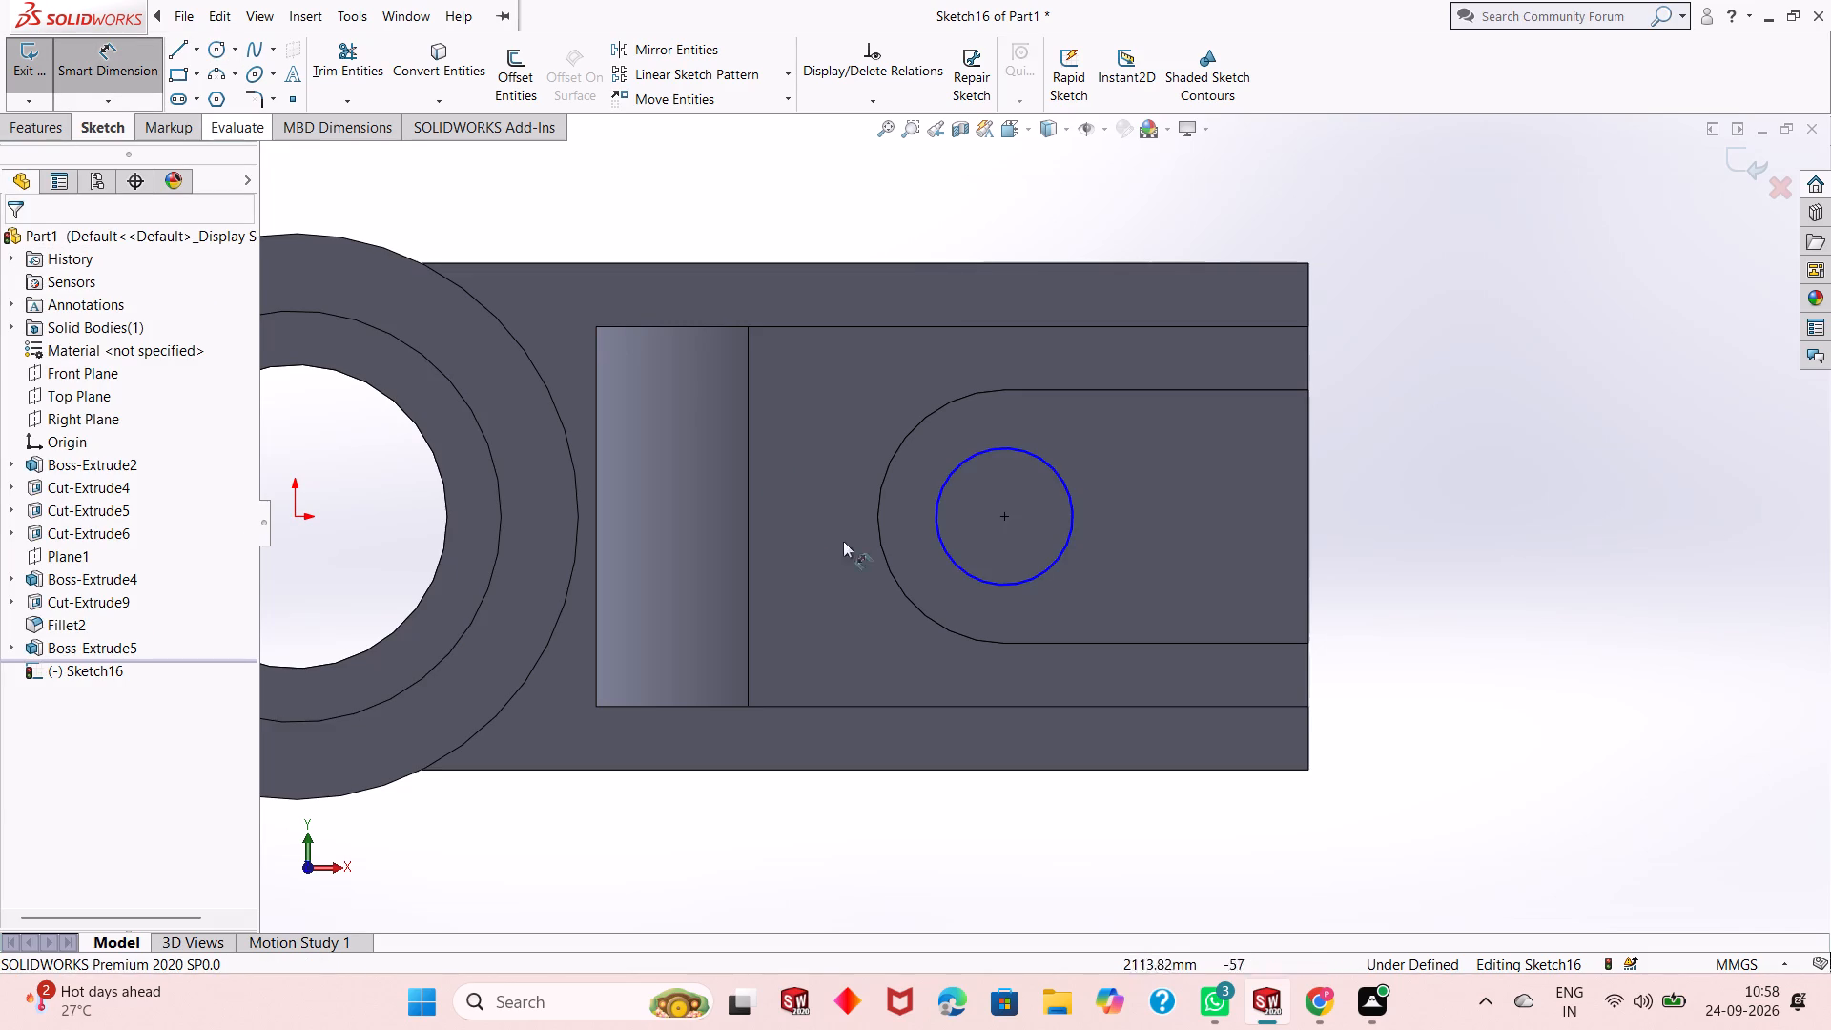
click(967, 577)
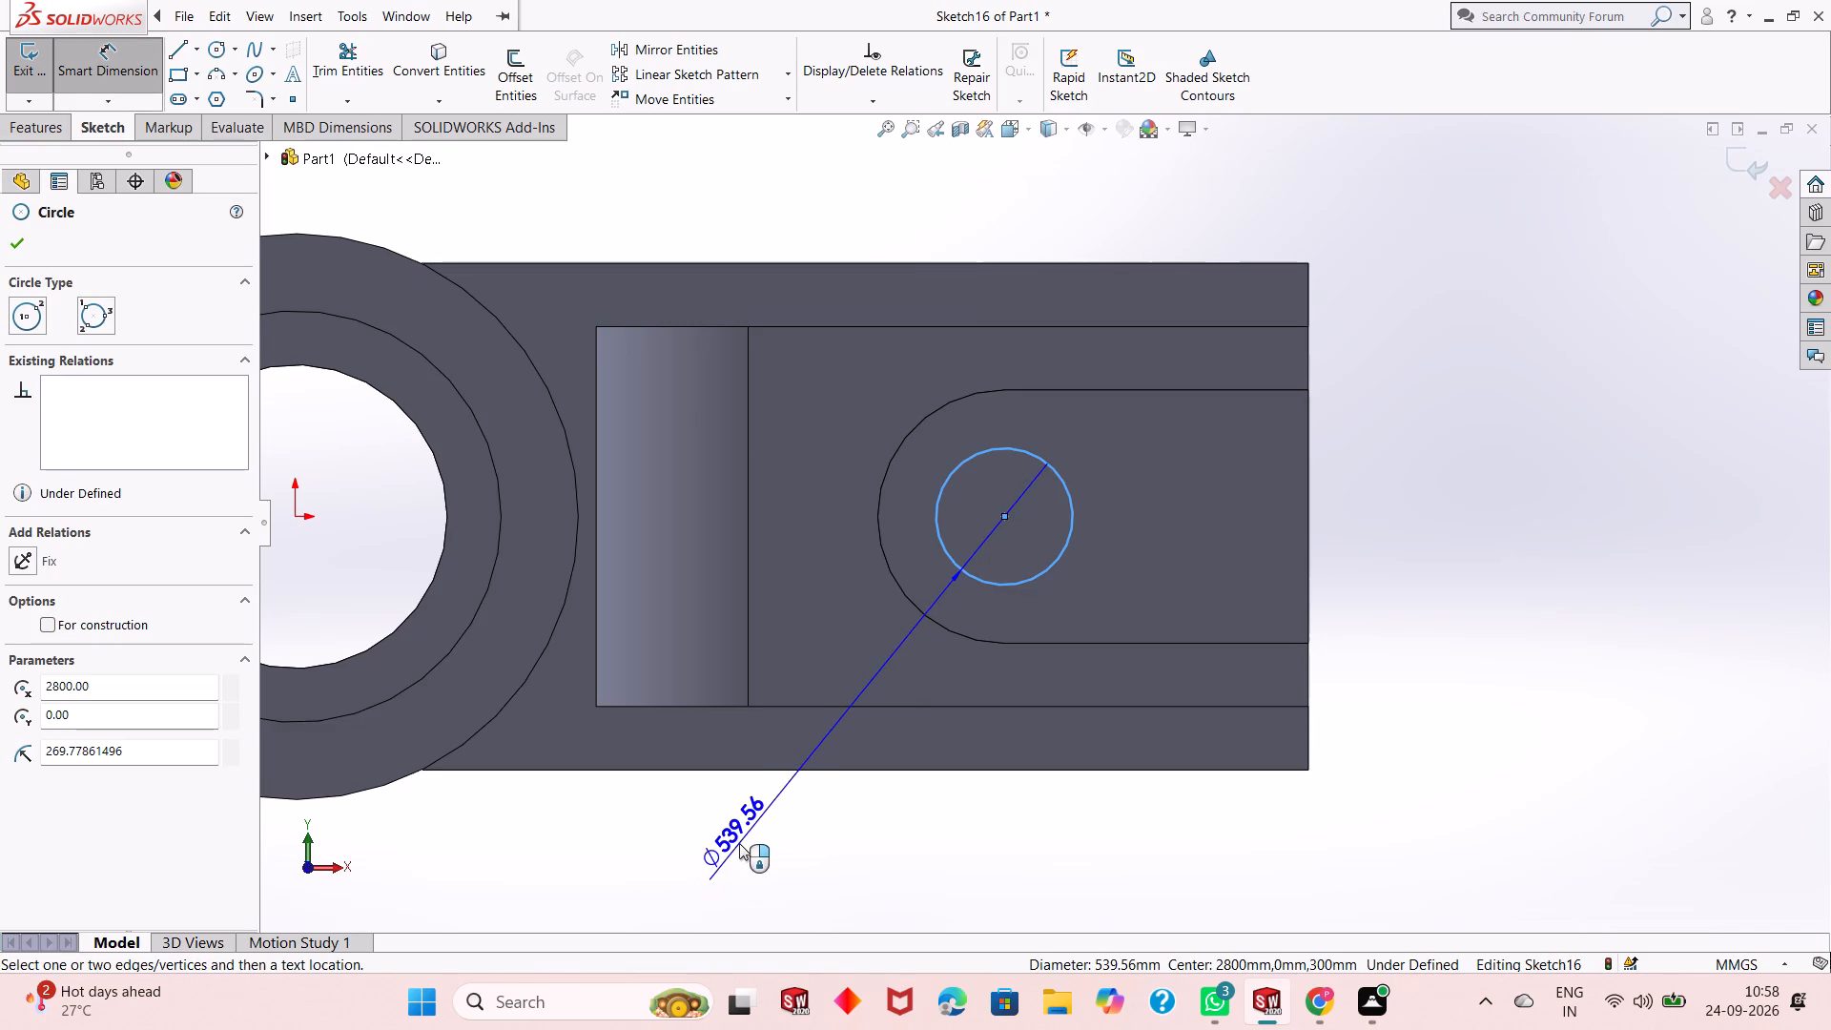
click(732, 851)
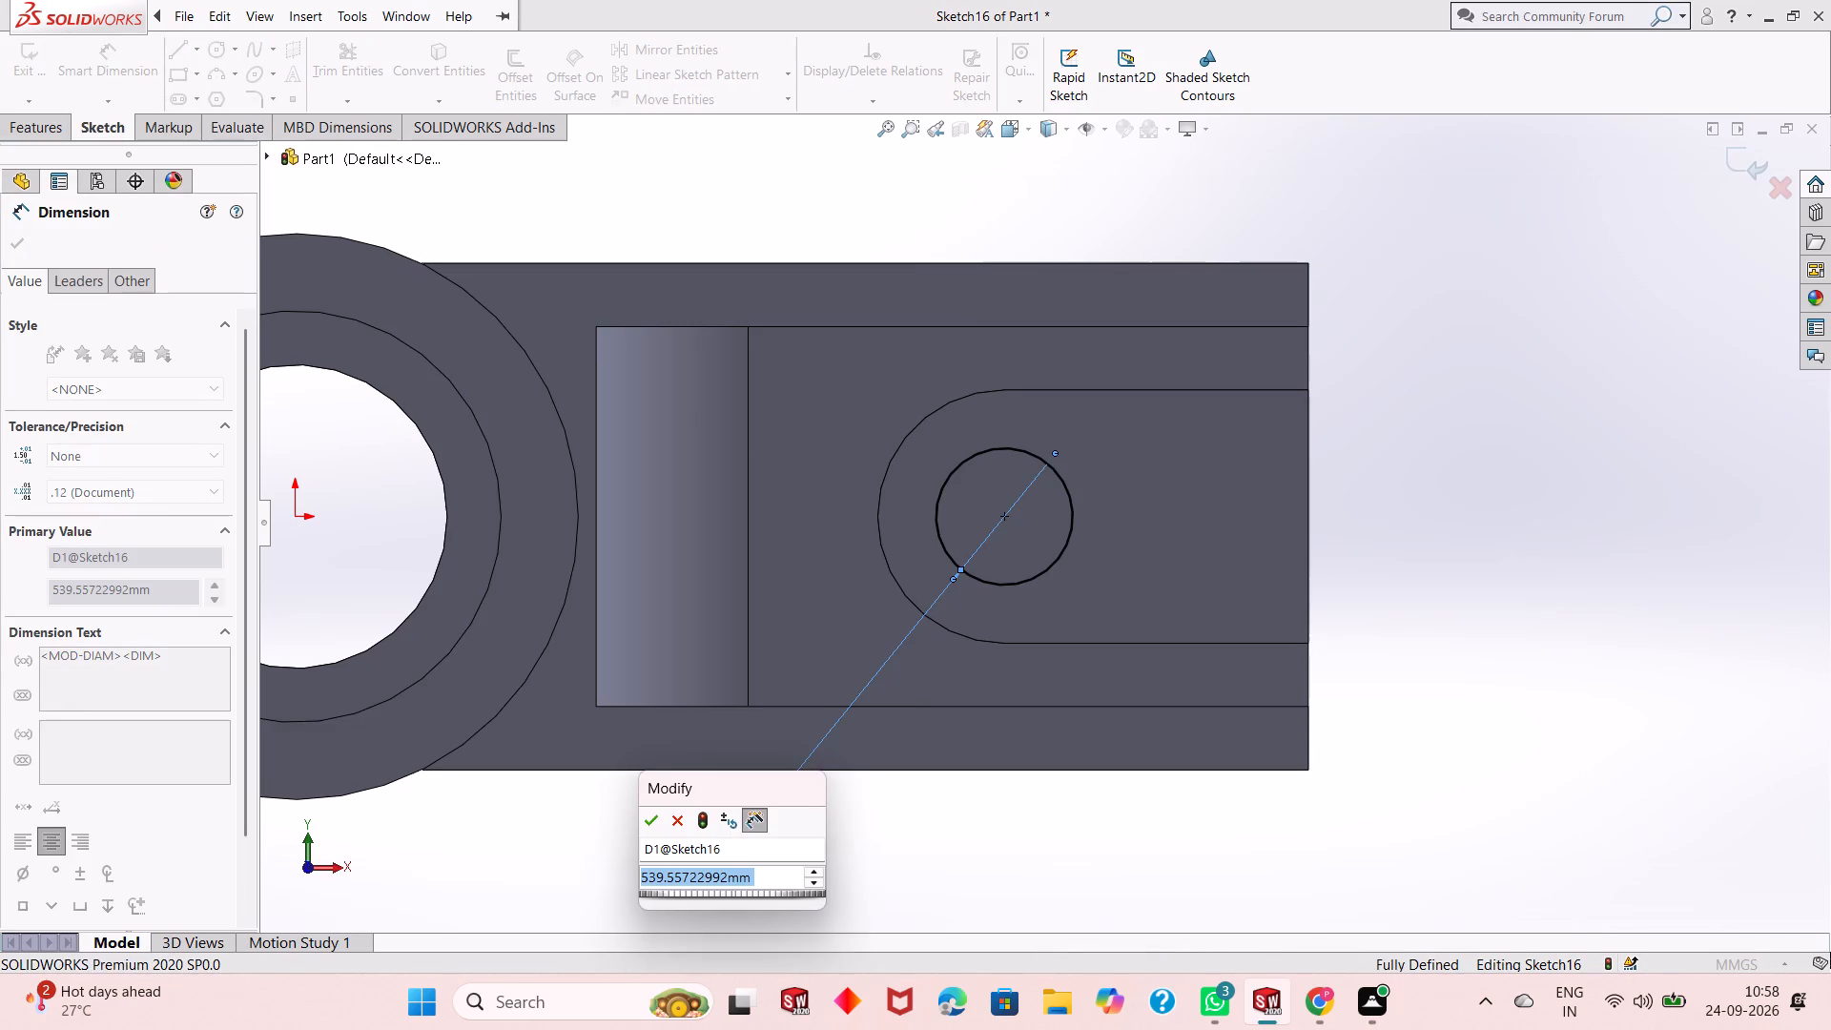
text(500)
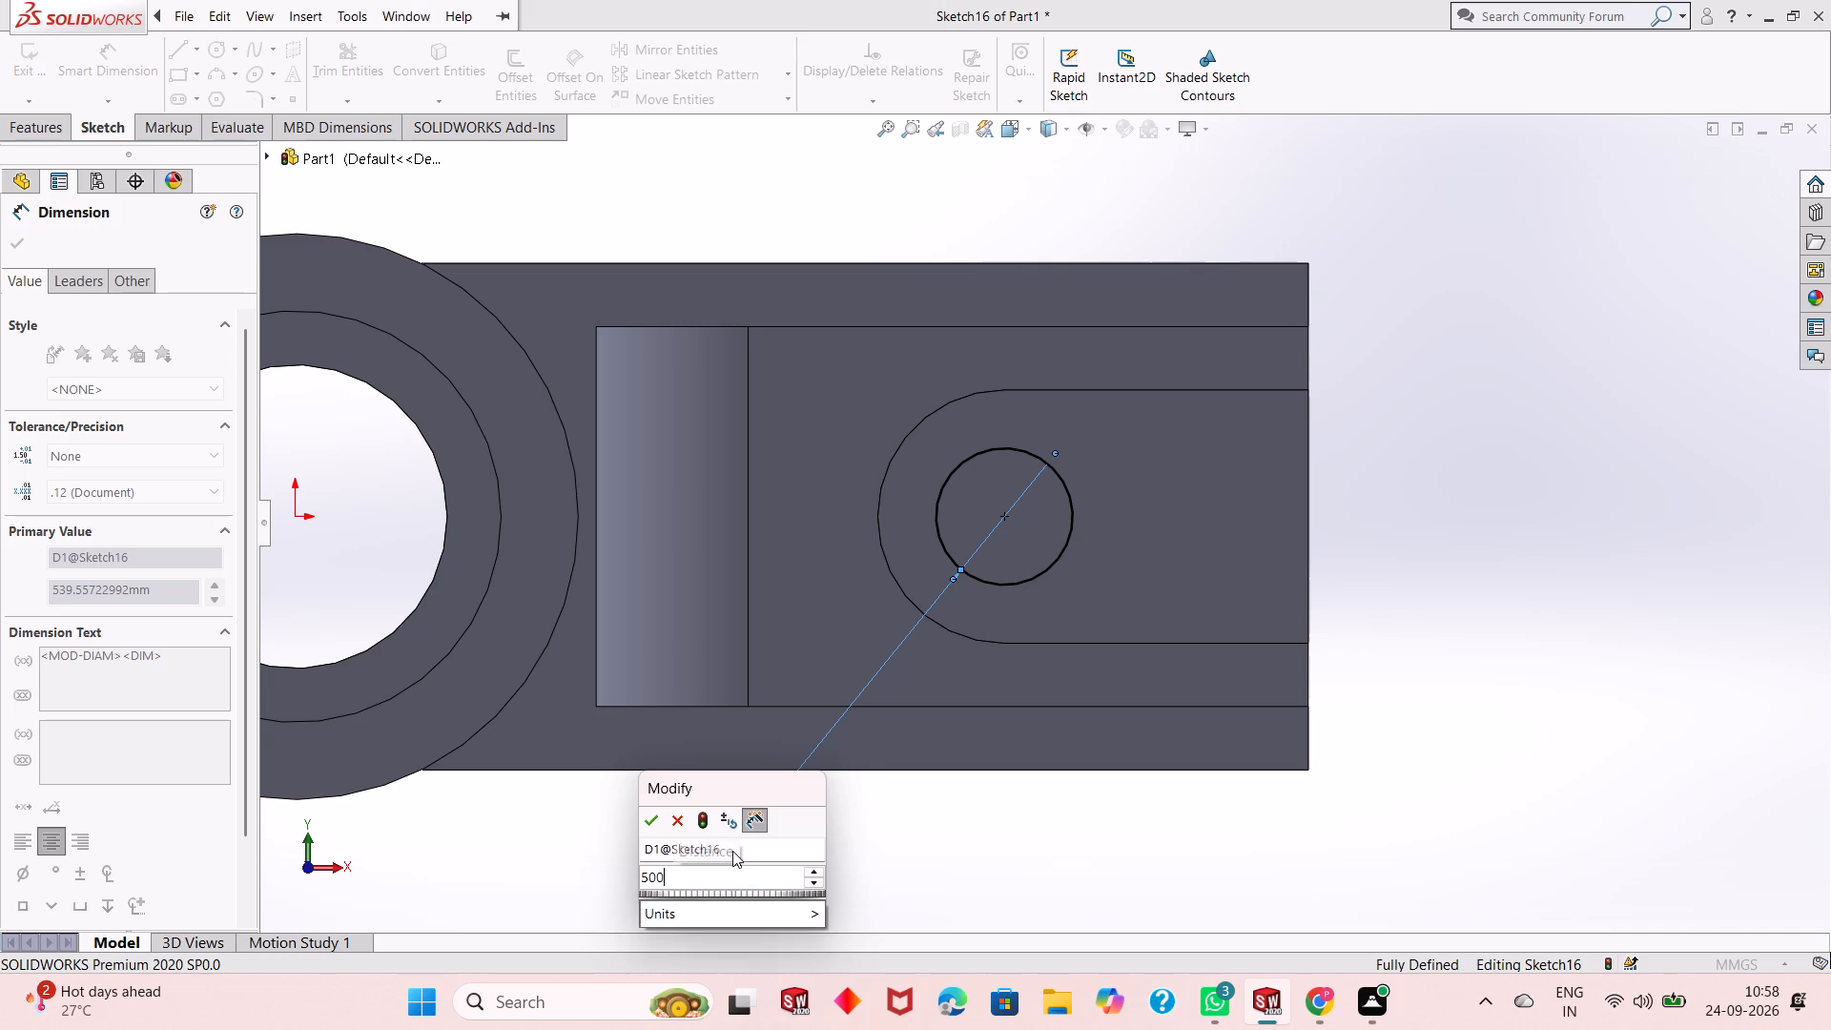
key(Return)
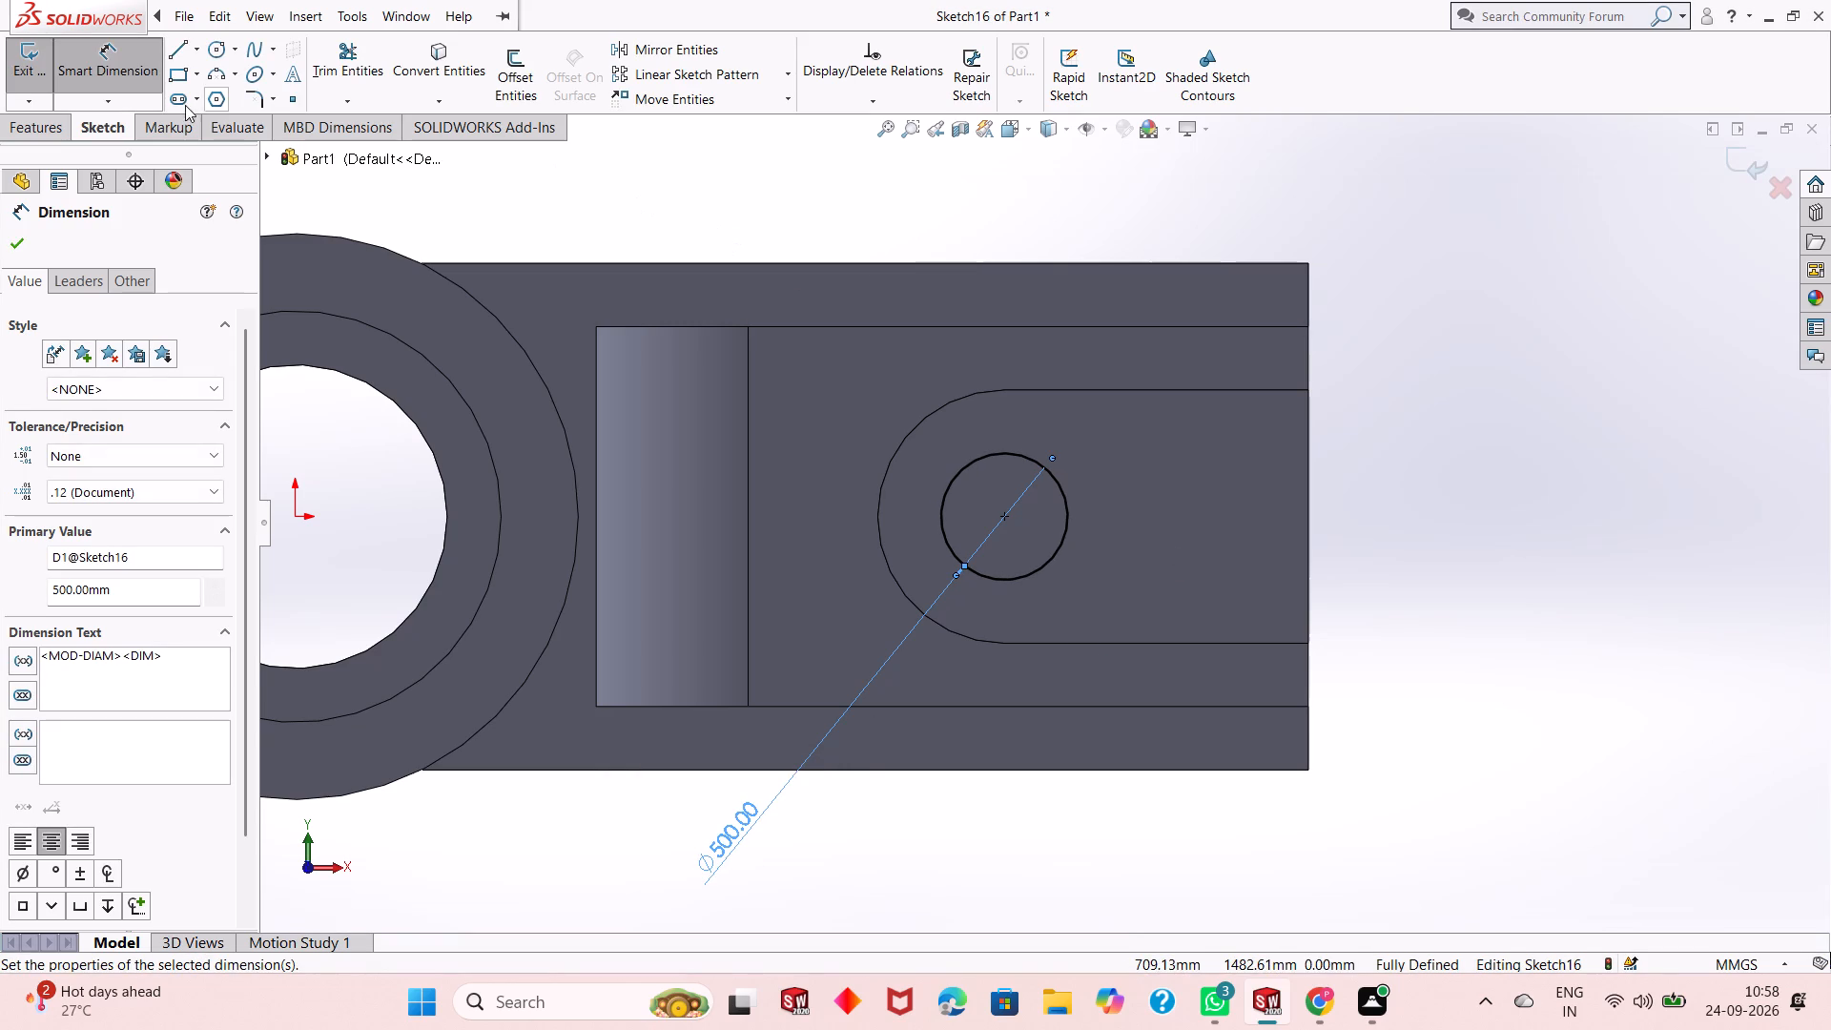
click(12, 253)
Sketch a 1200 mm line from the circle's top to the arm's free end, down that edge, and 1200 mm back to the circle's bottom.
click(170, 57)
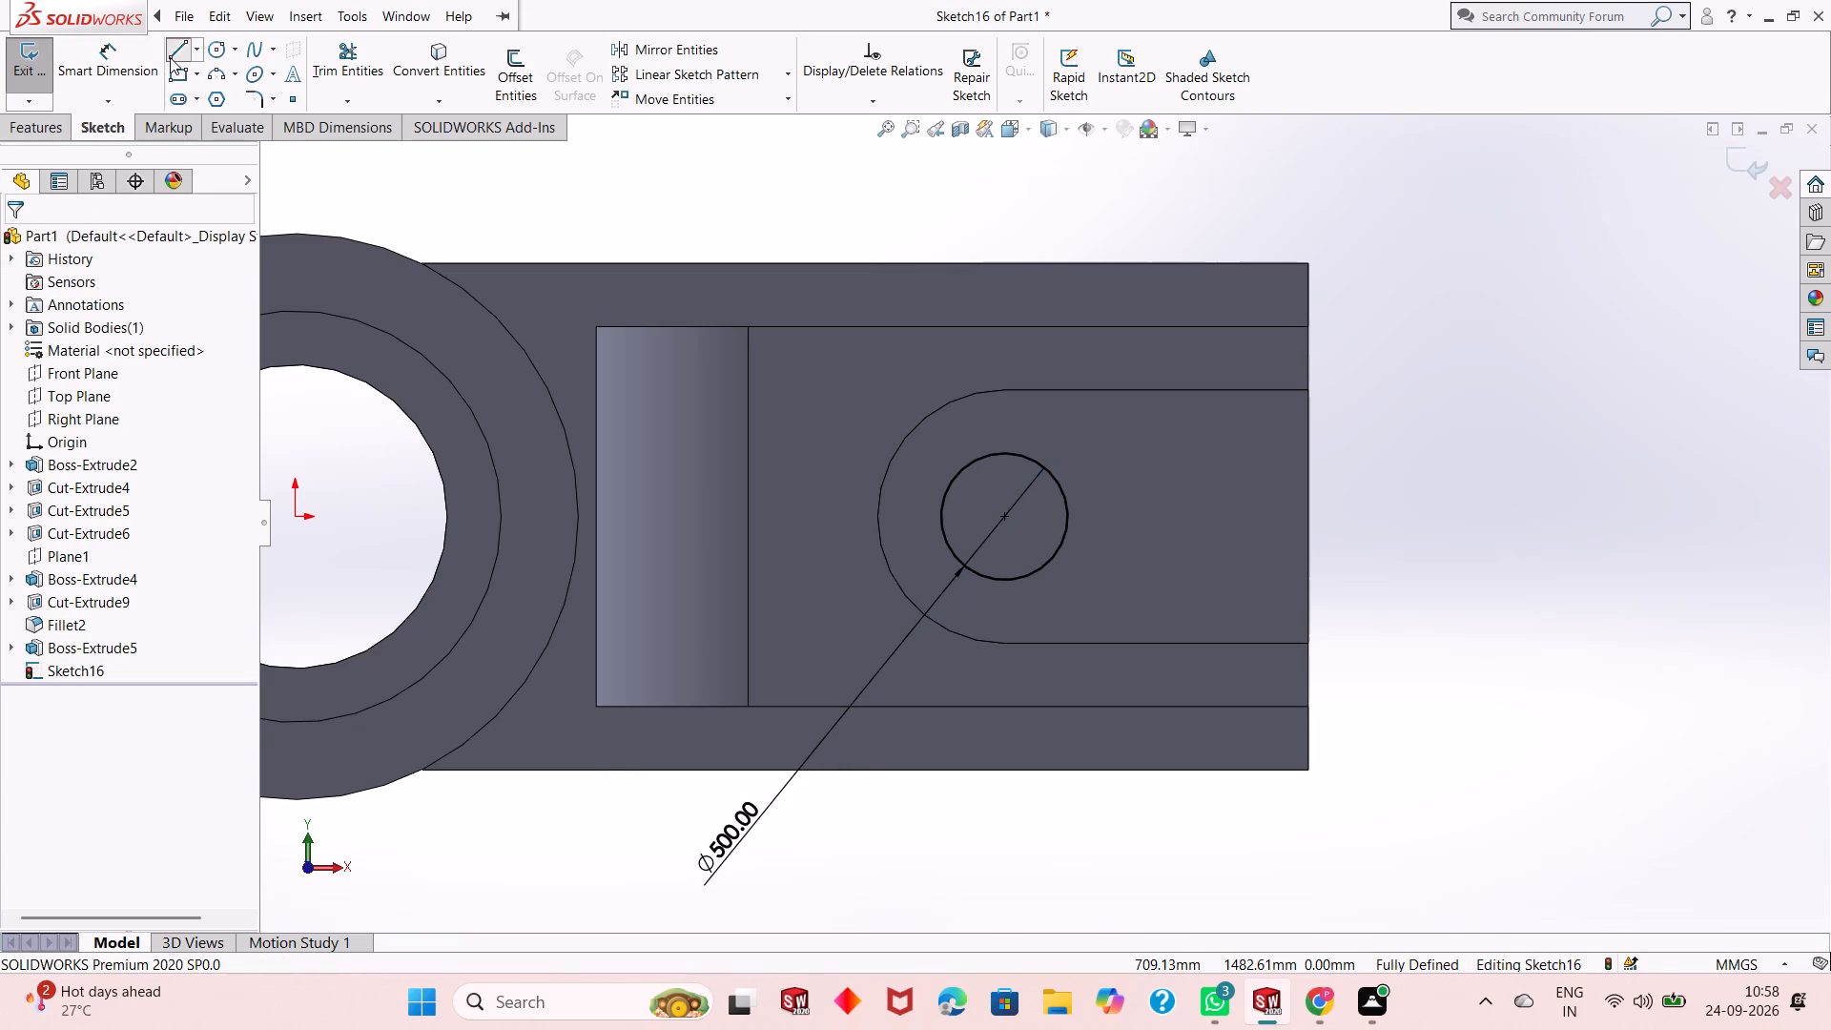
scroll(1056, 597, down, 1)
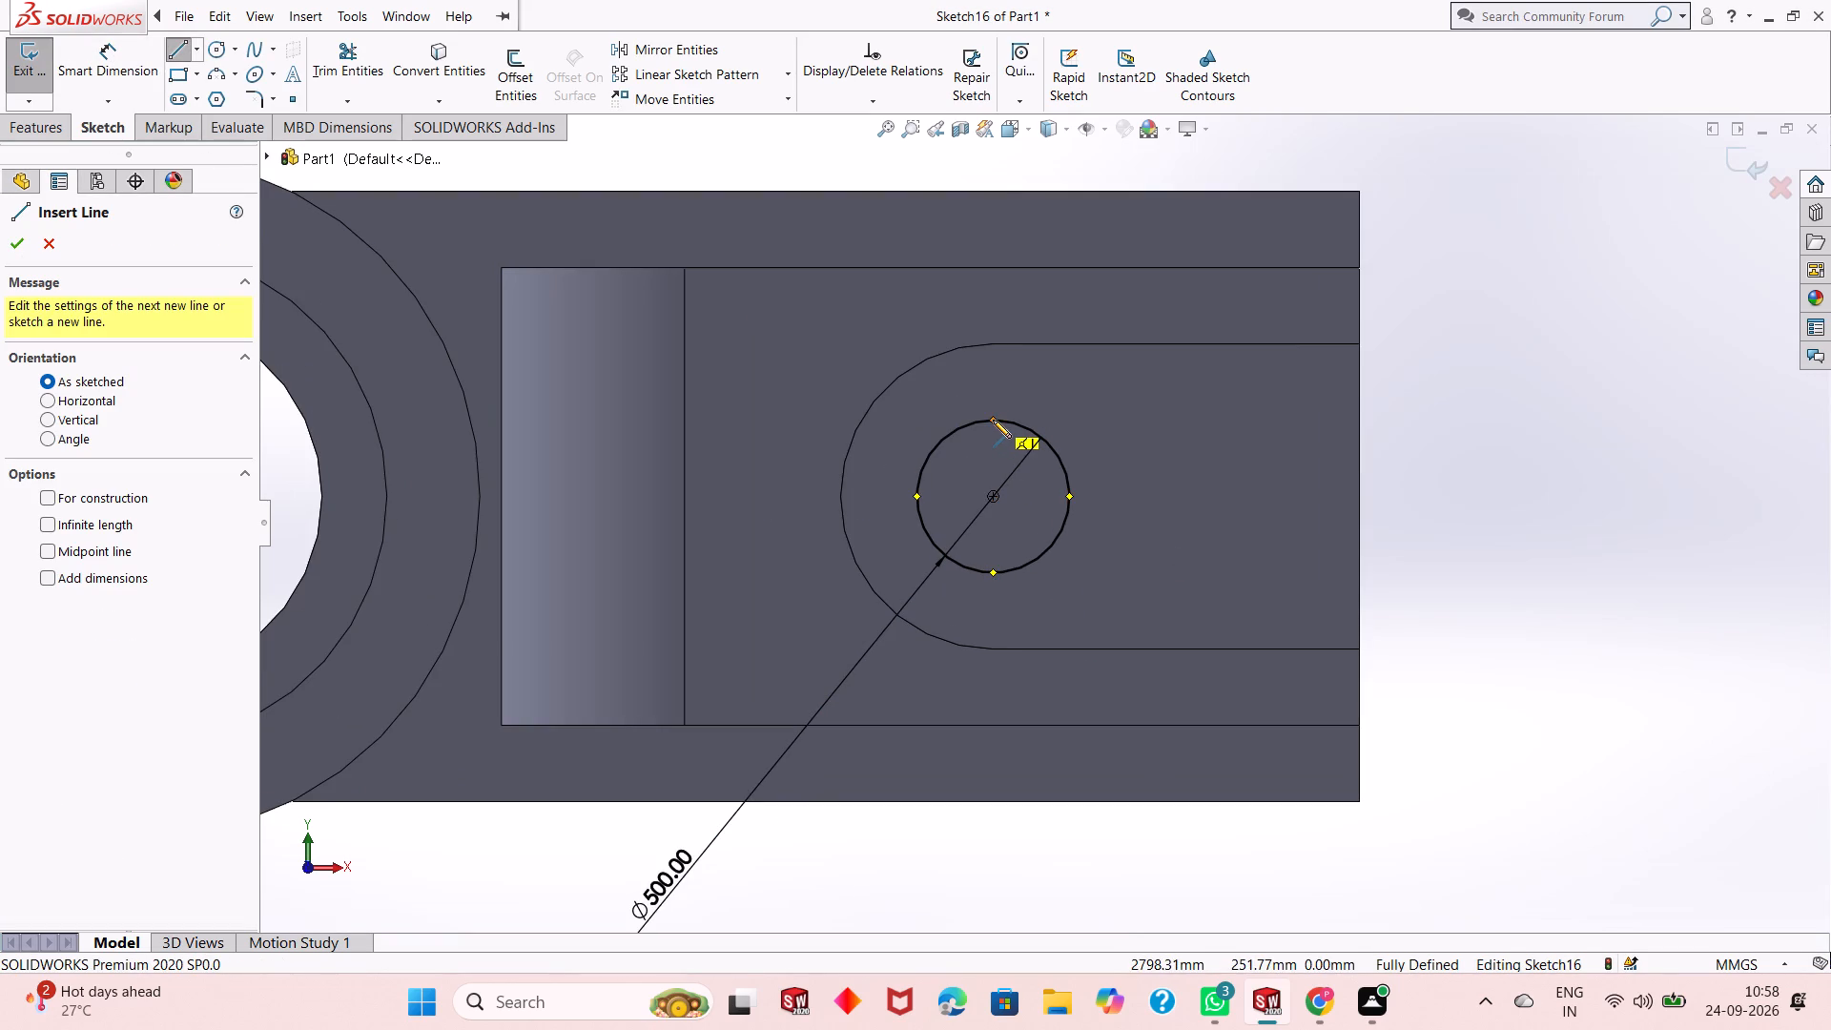
click(993, 420)
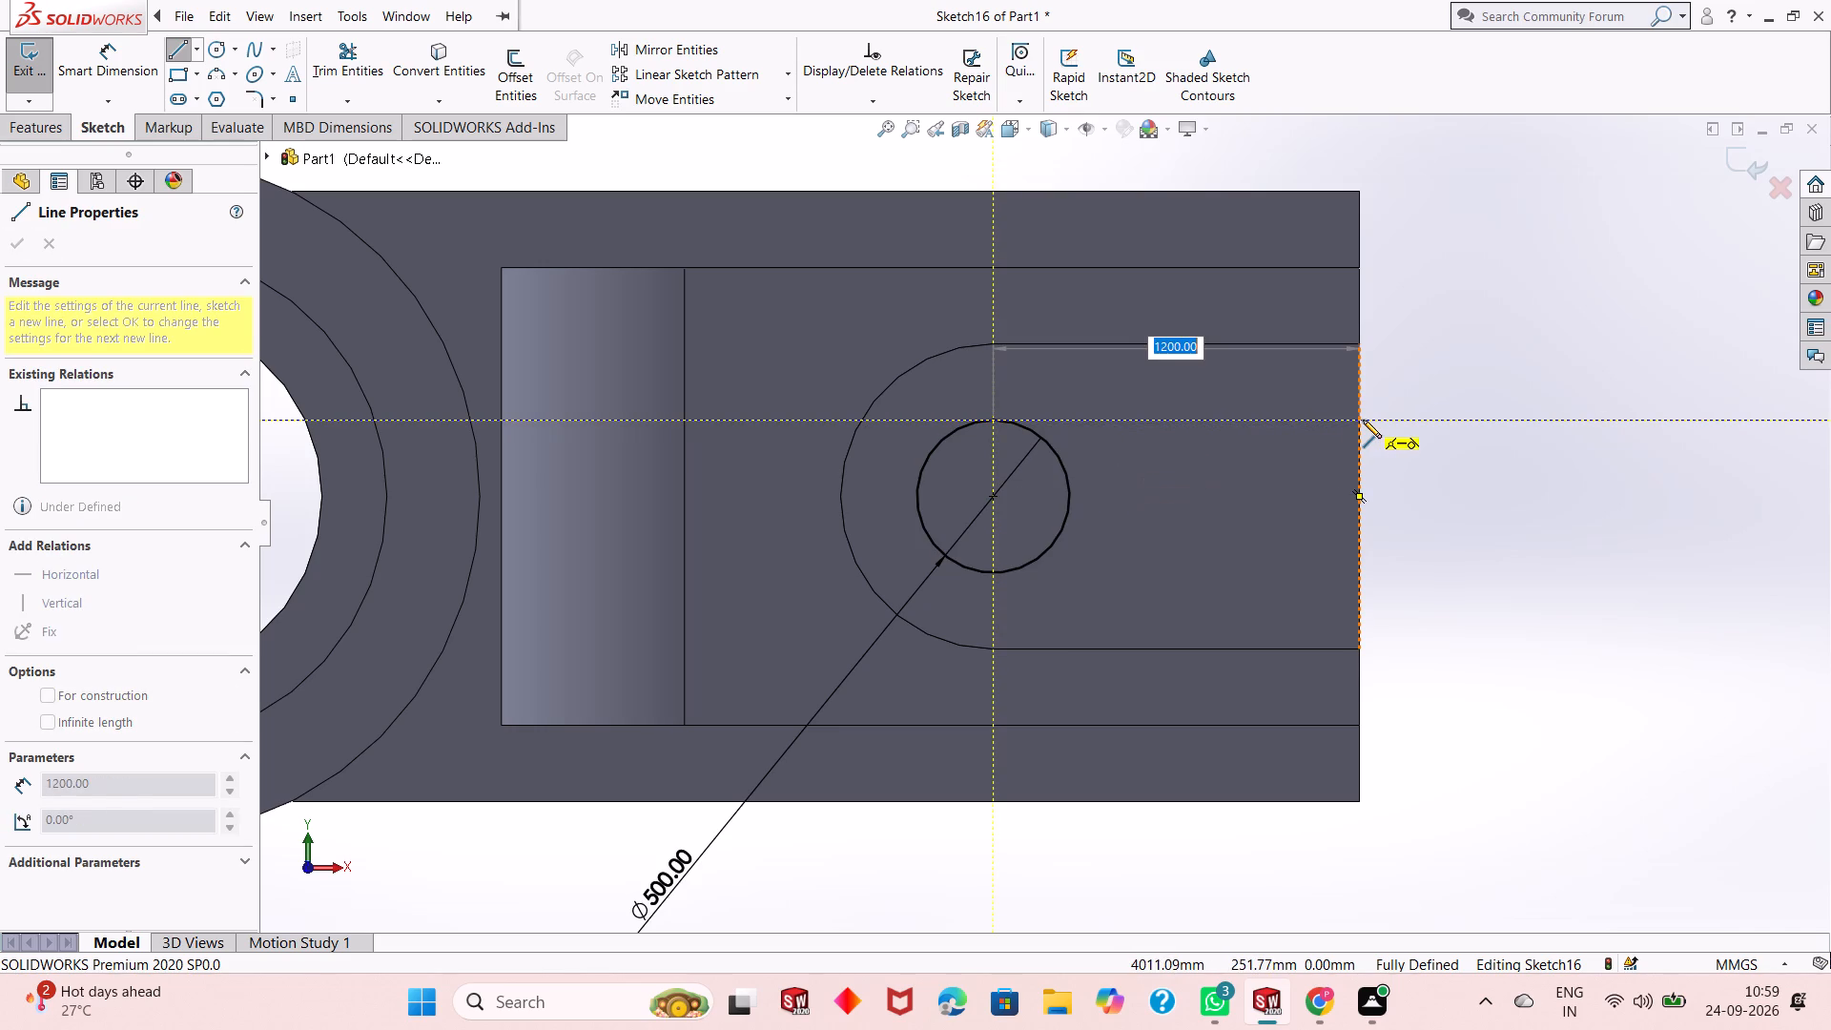
click(1363, 420)
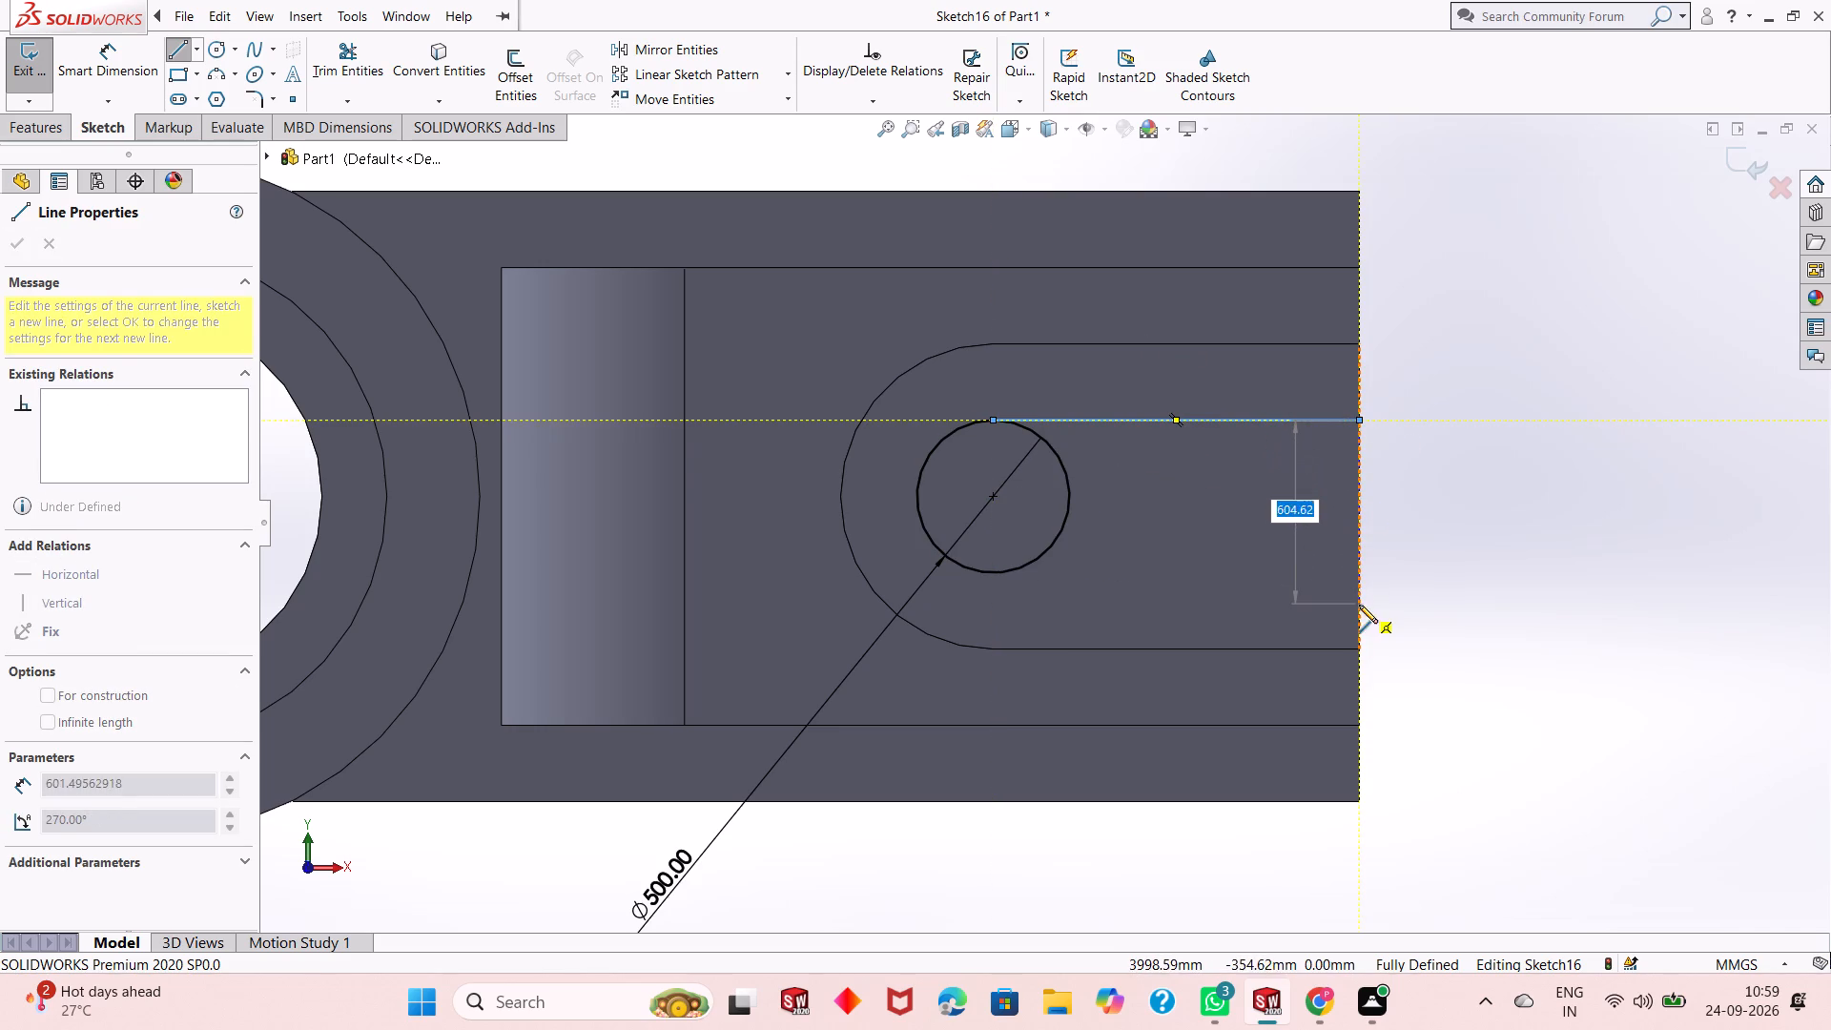
click(1359, 569)
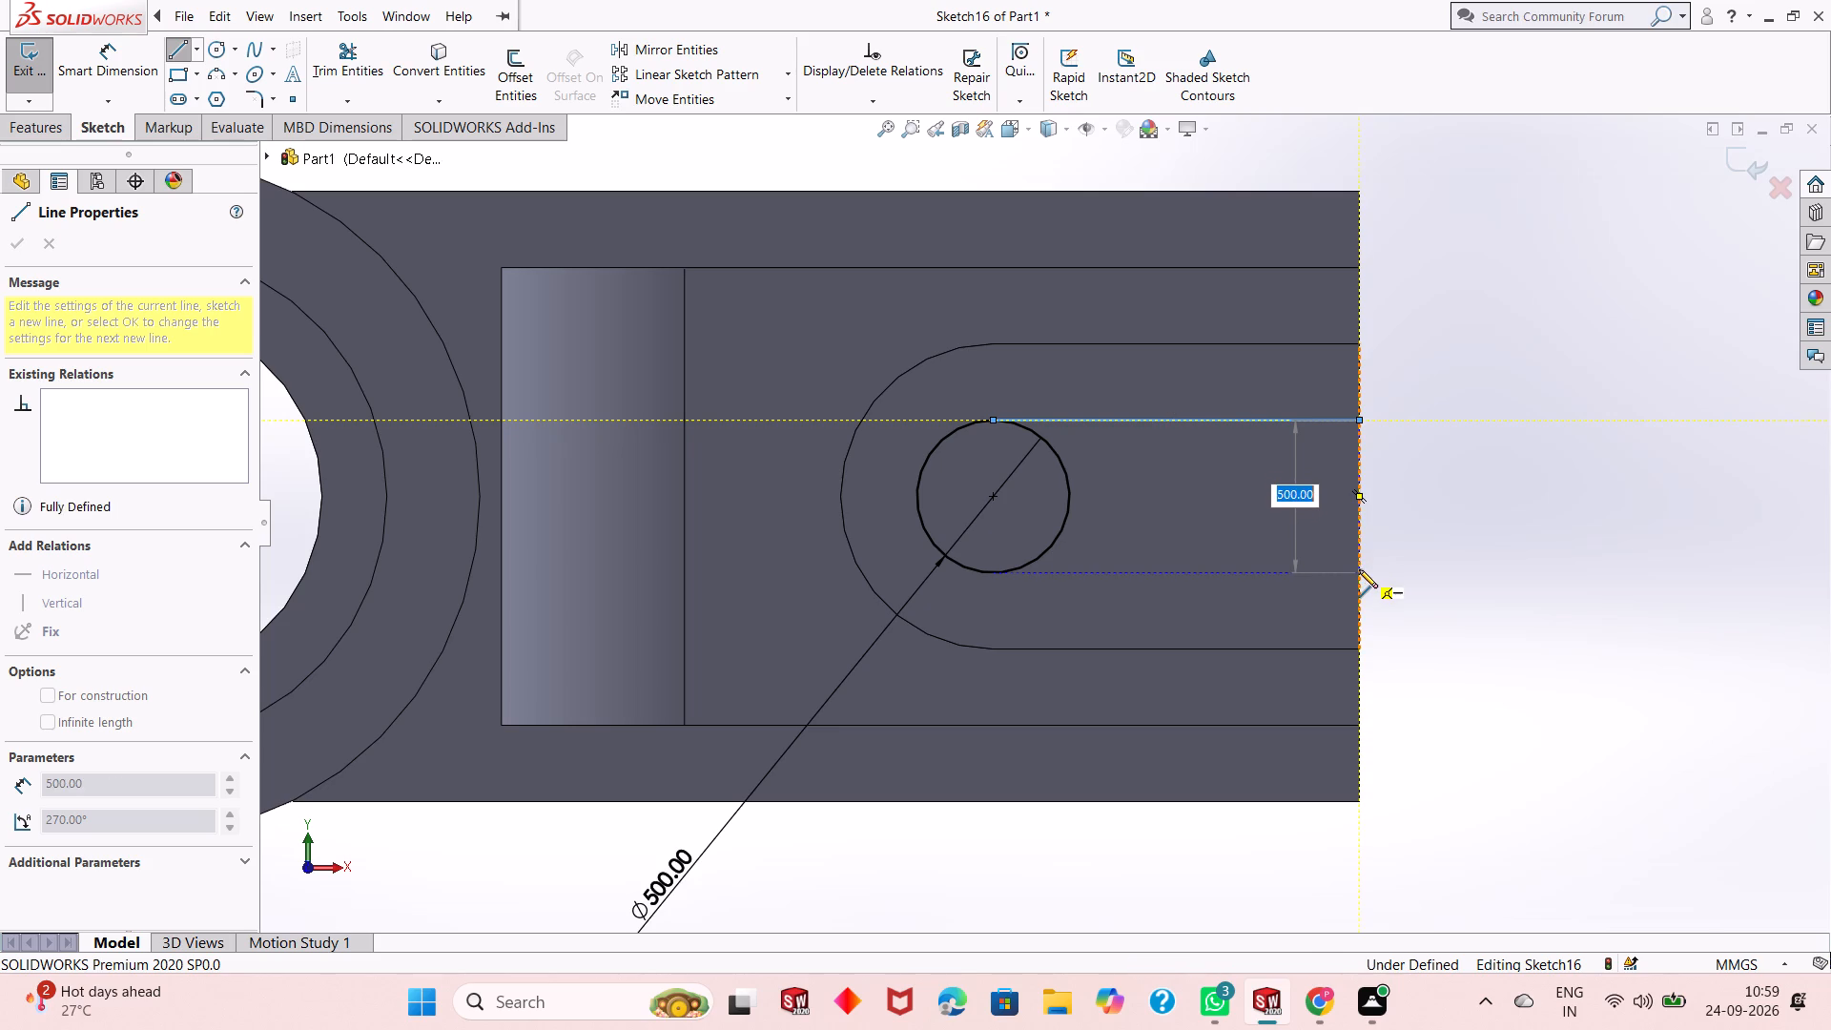
click(993, 573)
right_click(993, 573)
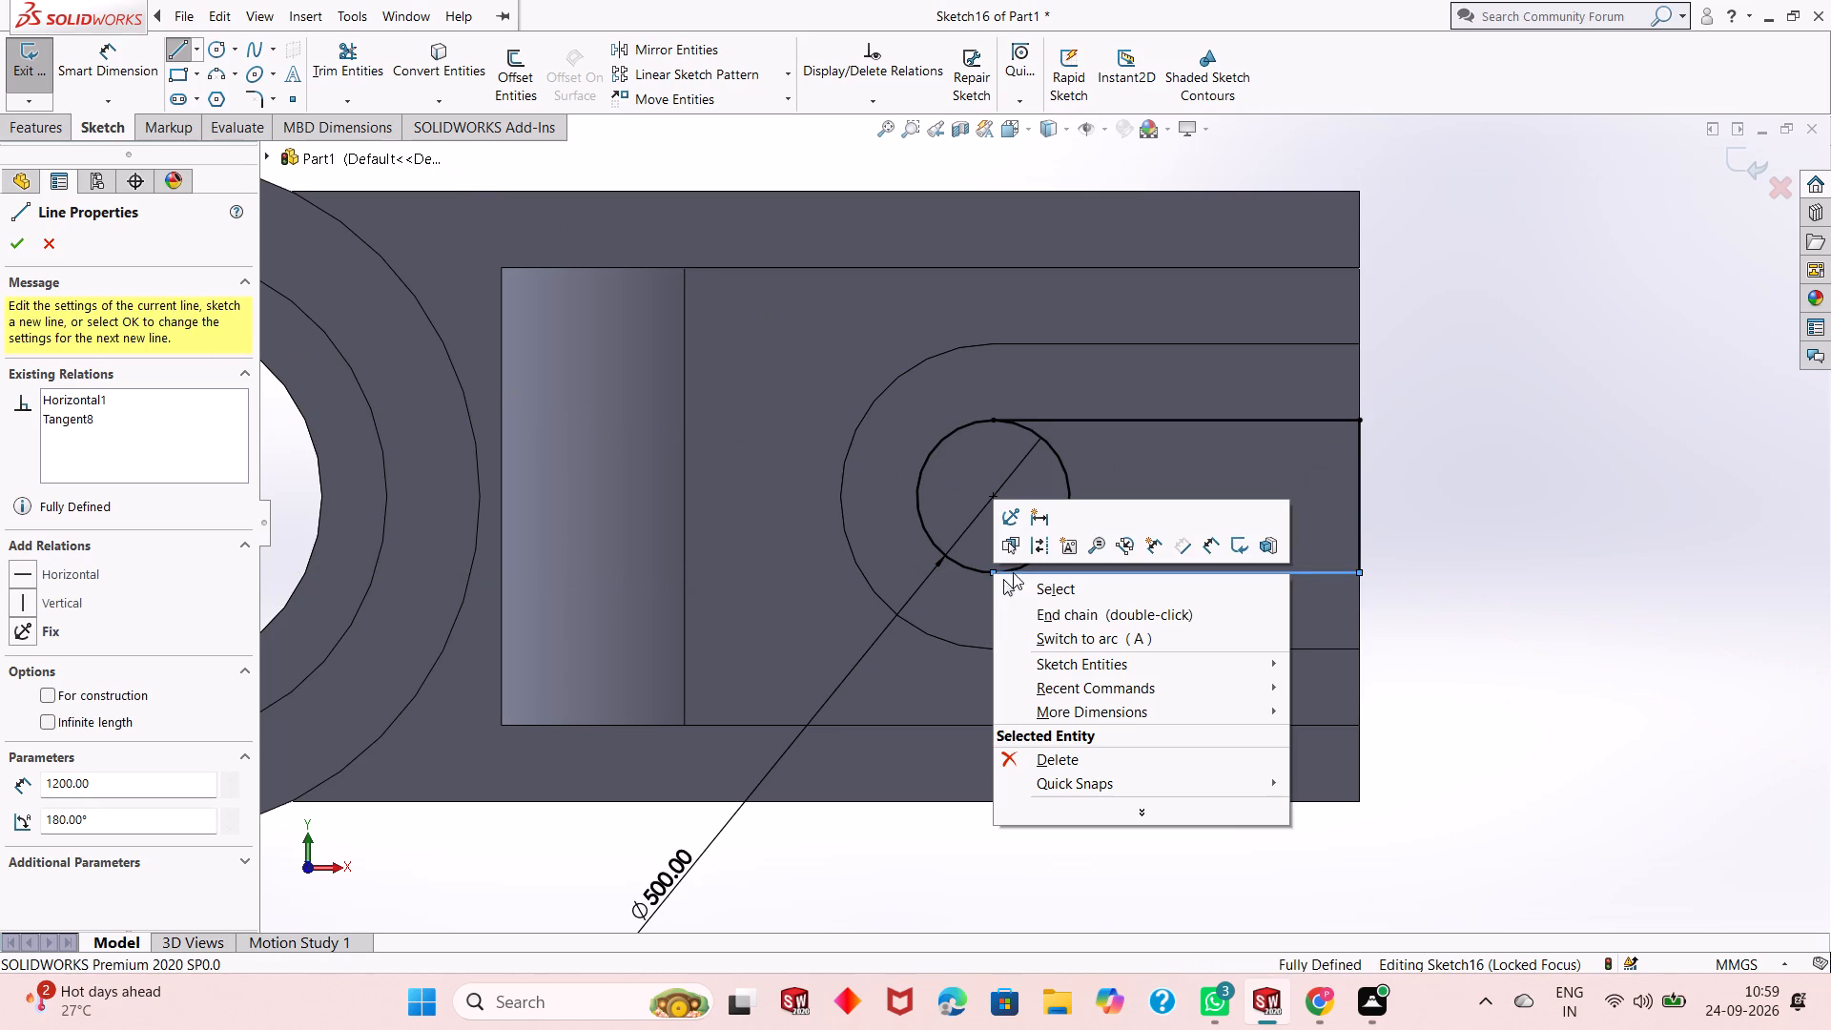
click(1039, 579)
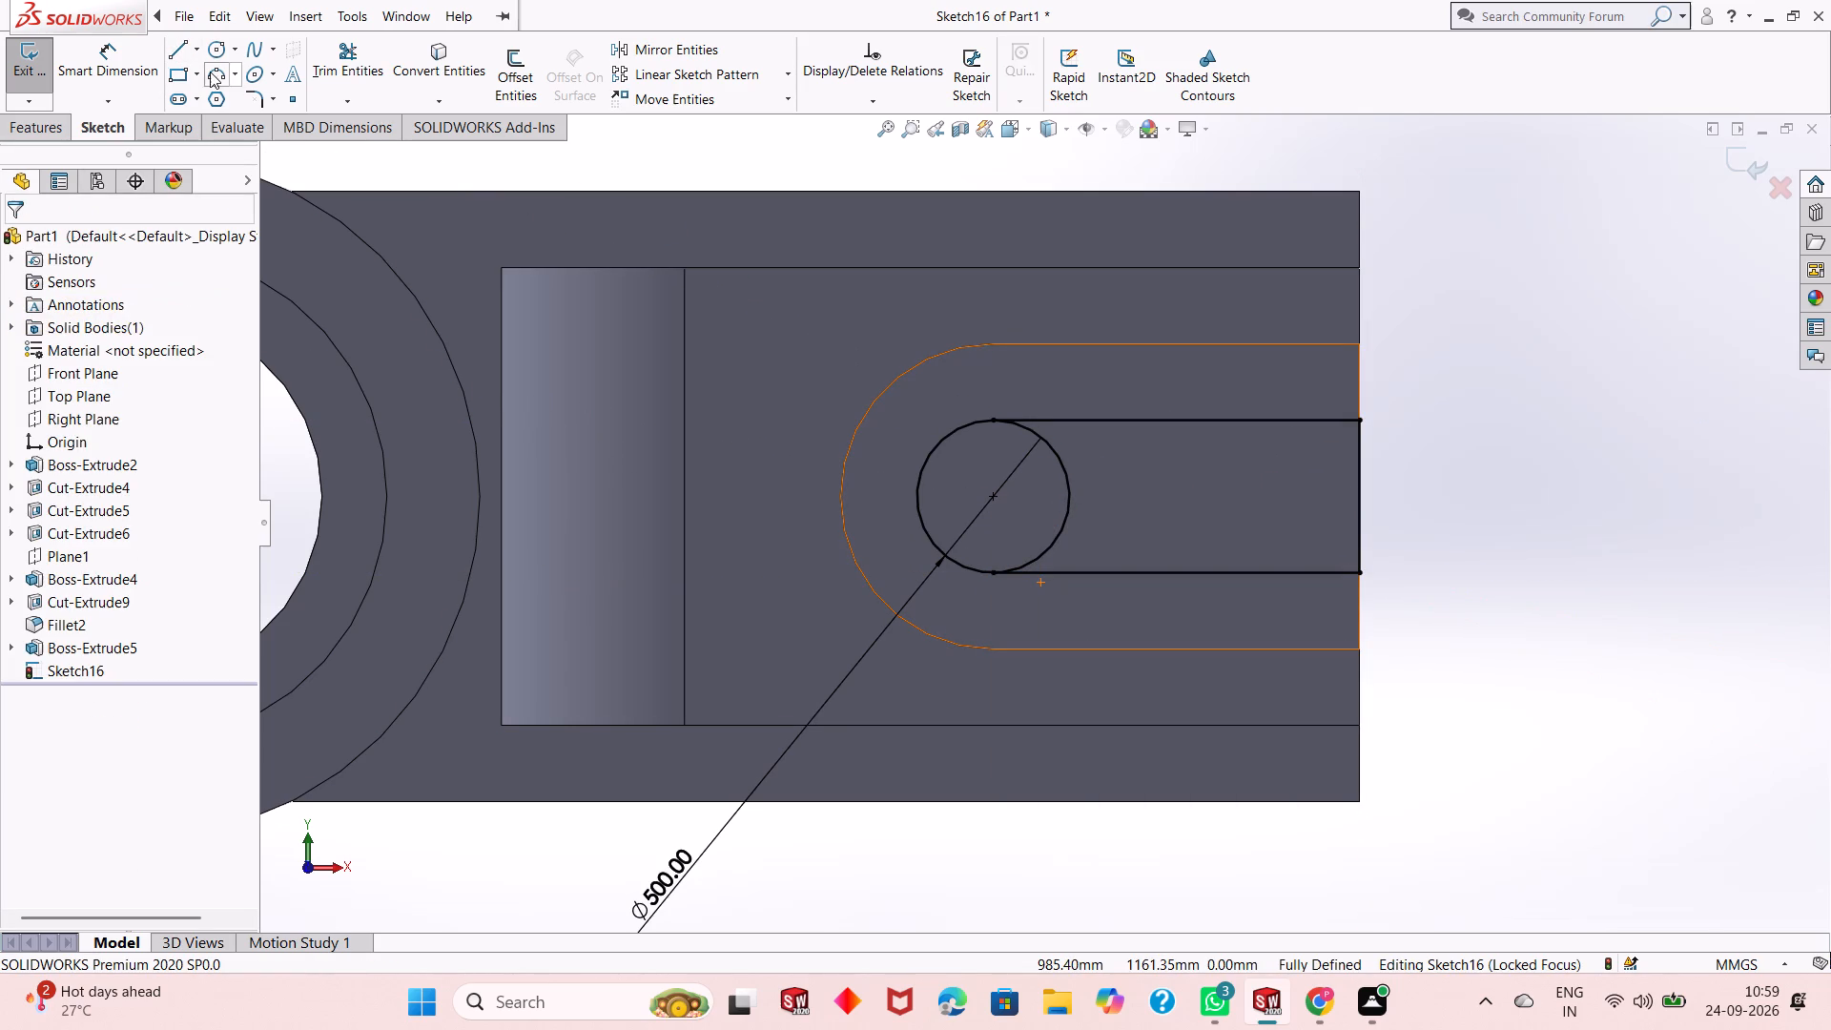
Trim away the half of the circle facing the arm's free end, leaving a closed U-shaped profile.
click(357, 66)
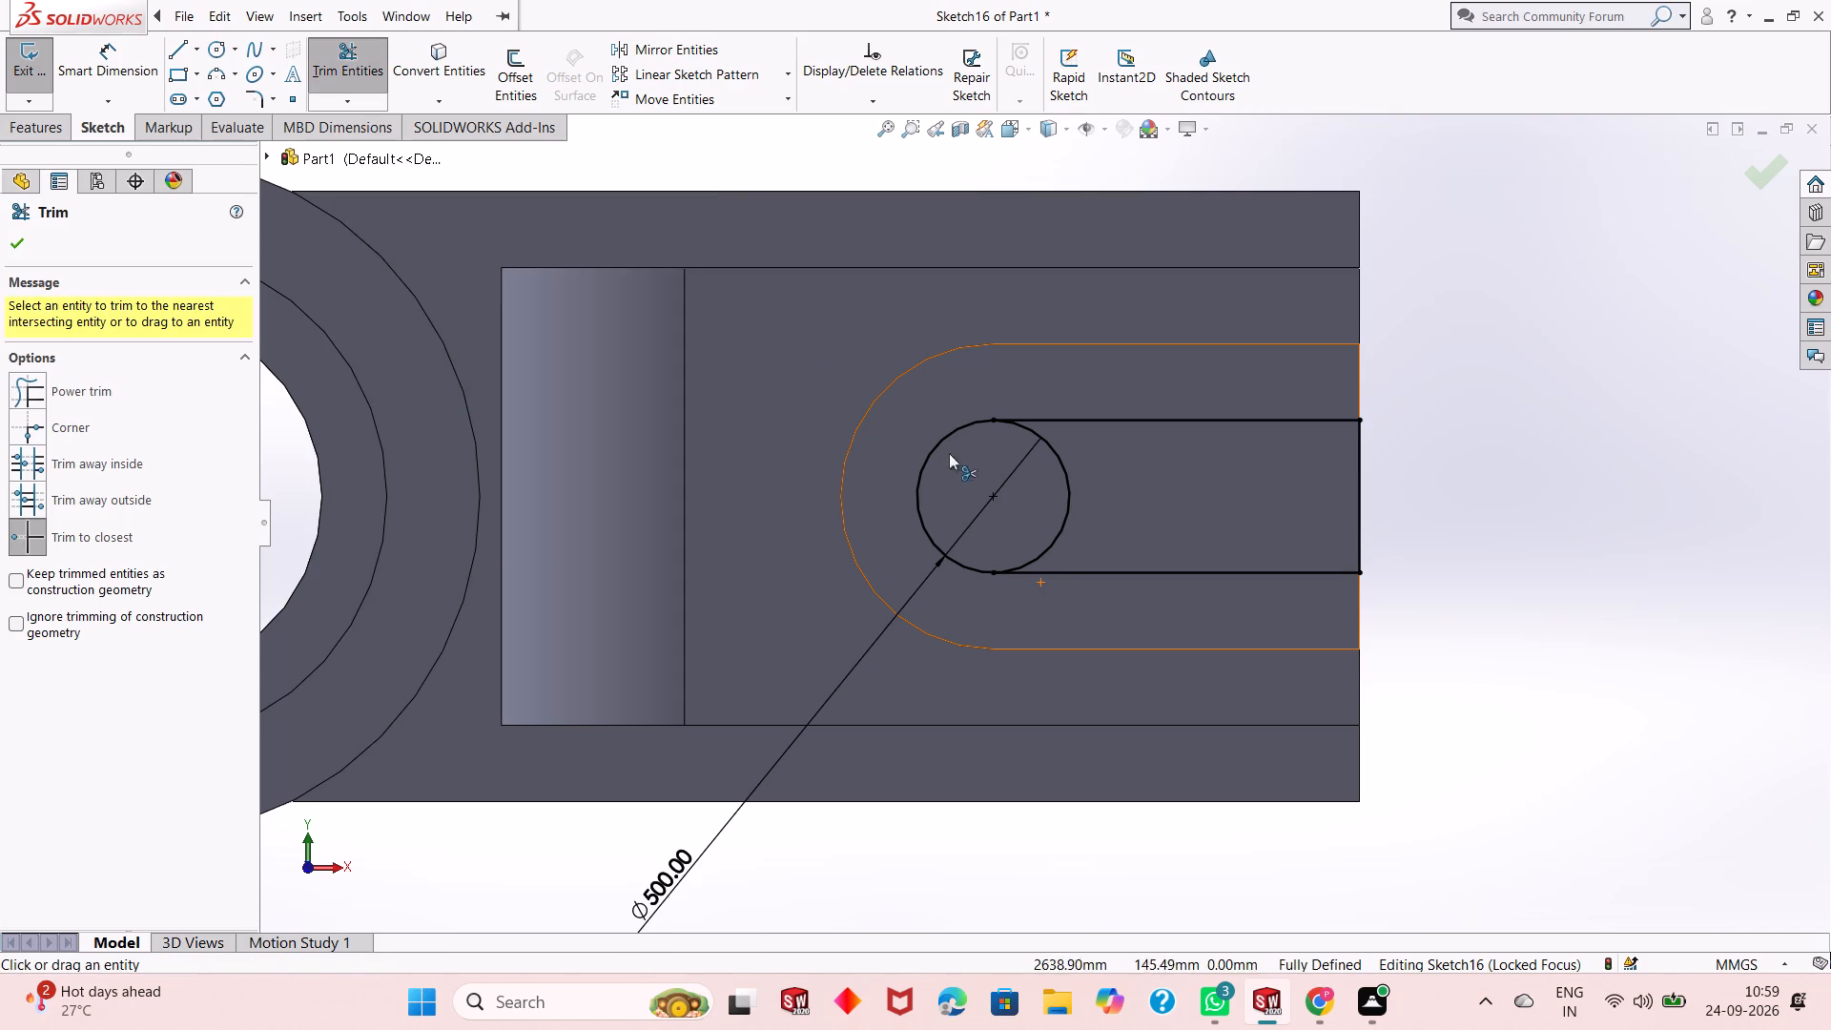
click(1068, 473)
scroll(1068, 473, up, 1)
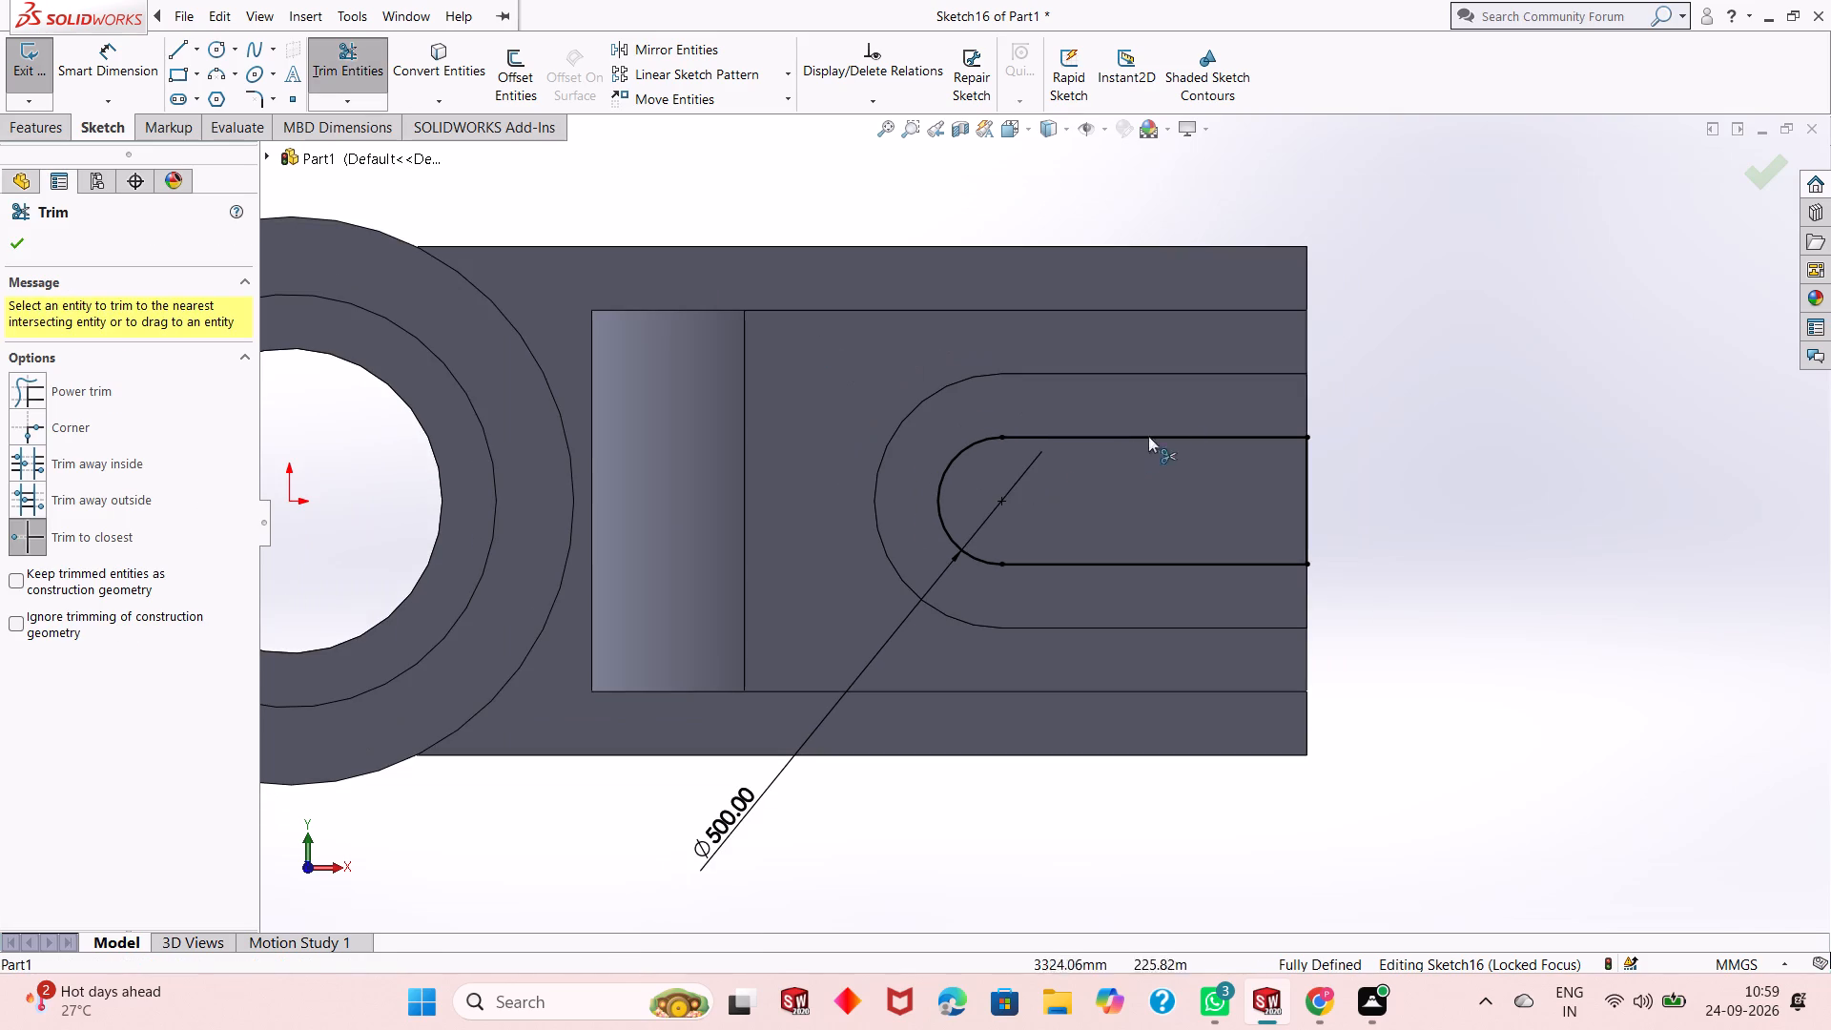
right_click(1429, 375)
click(1453, 444)
Cut the inner U-shaped profile Through All, making an open-ended slot through the boss and the arm's floor.
scroll(1136, 557, up, 2)
middle_drag(1130, 560, 998, 595)
scroll(985, 527, down, 3)
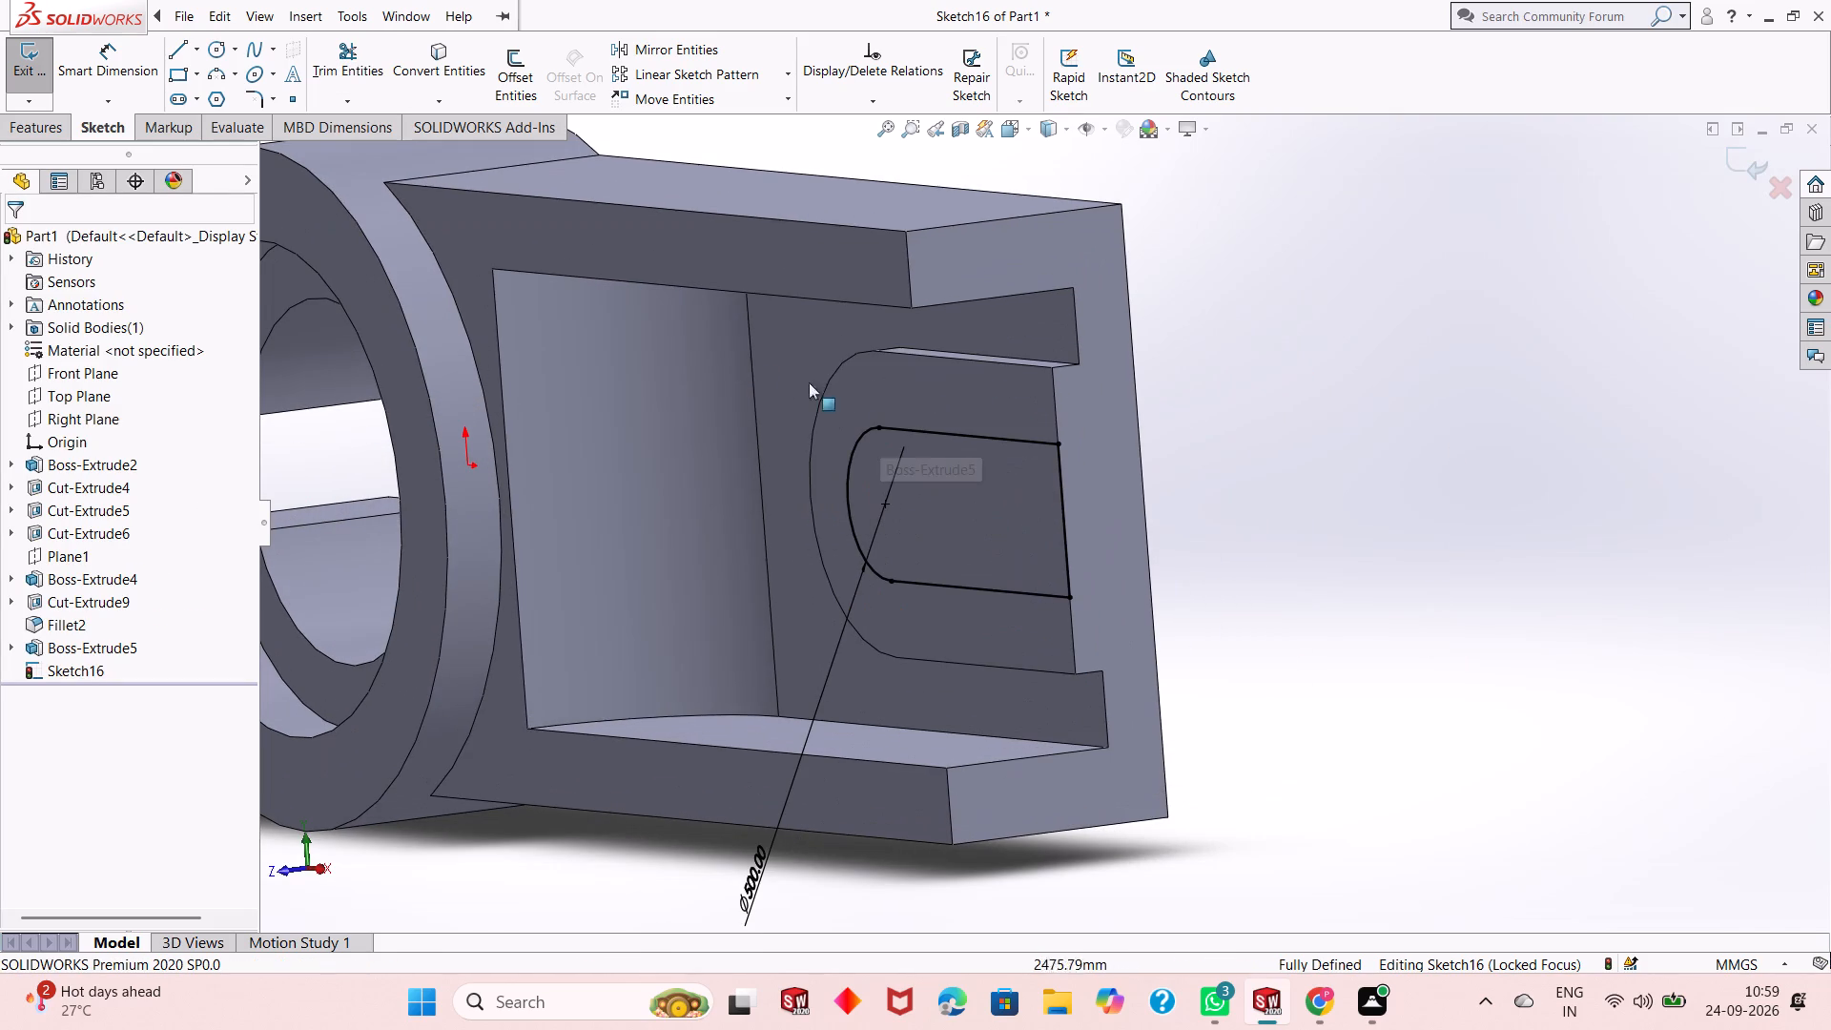
click(368, 79)
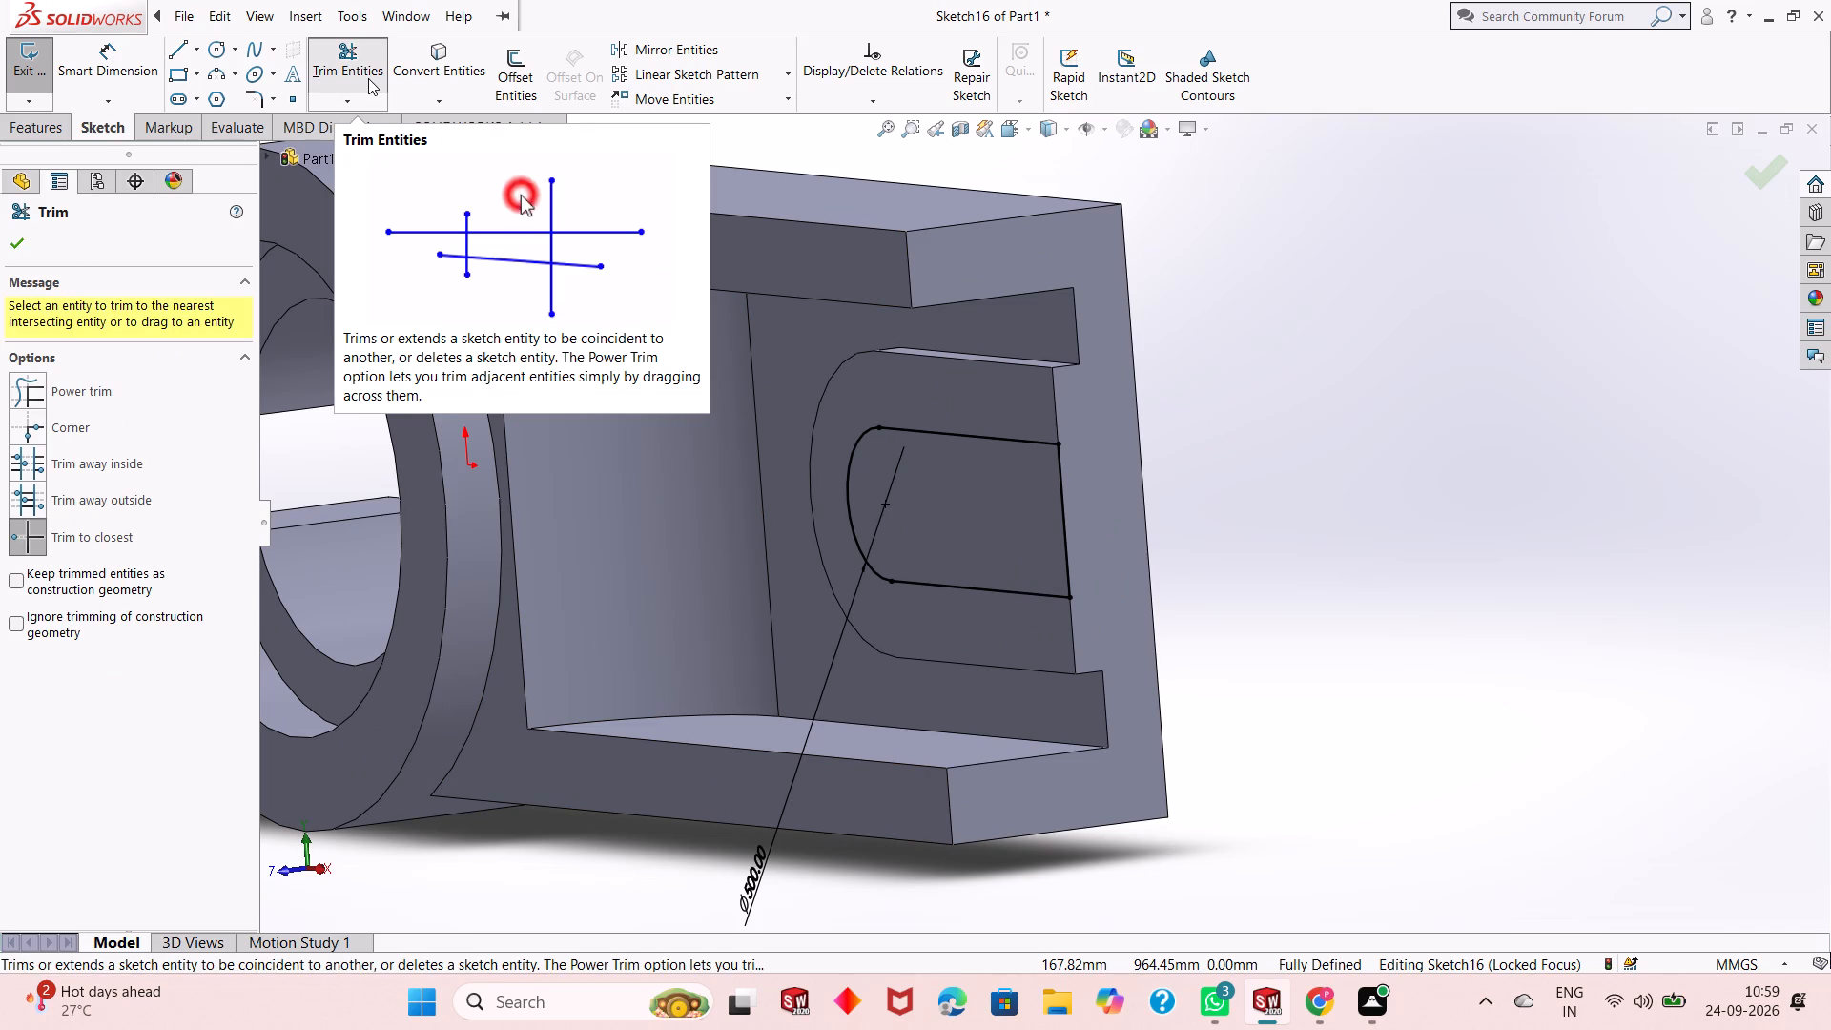
click(56, 122)
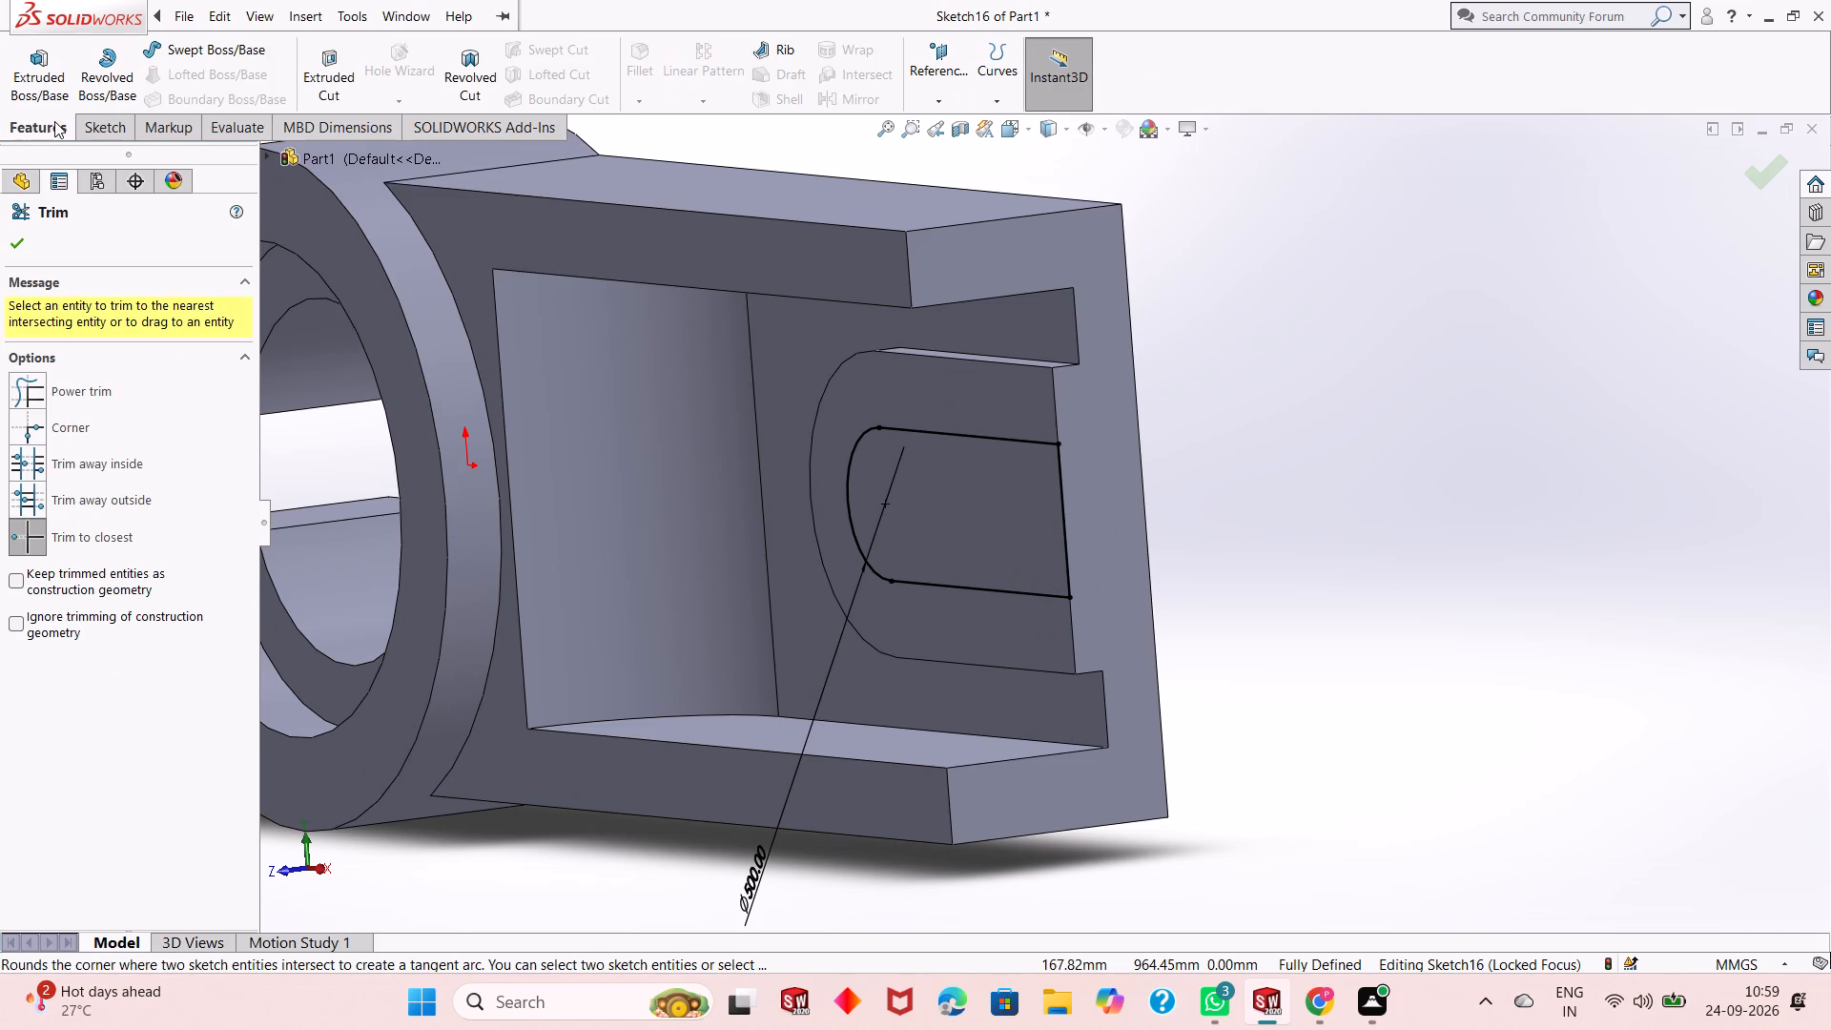
click(20, 254)
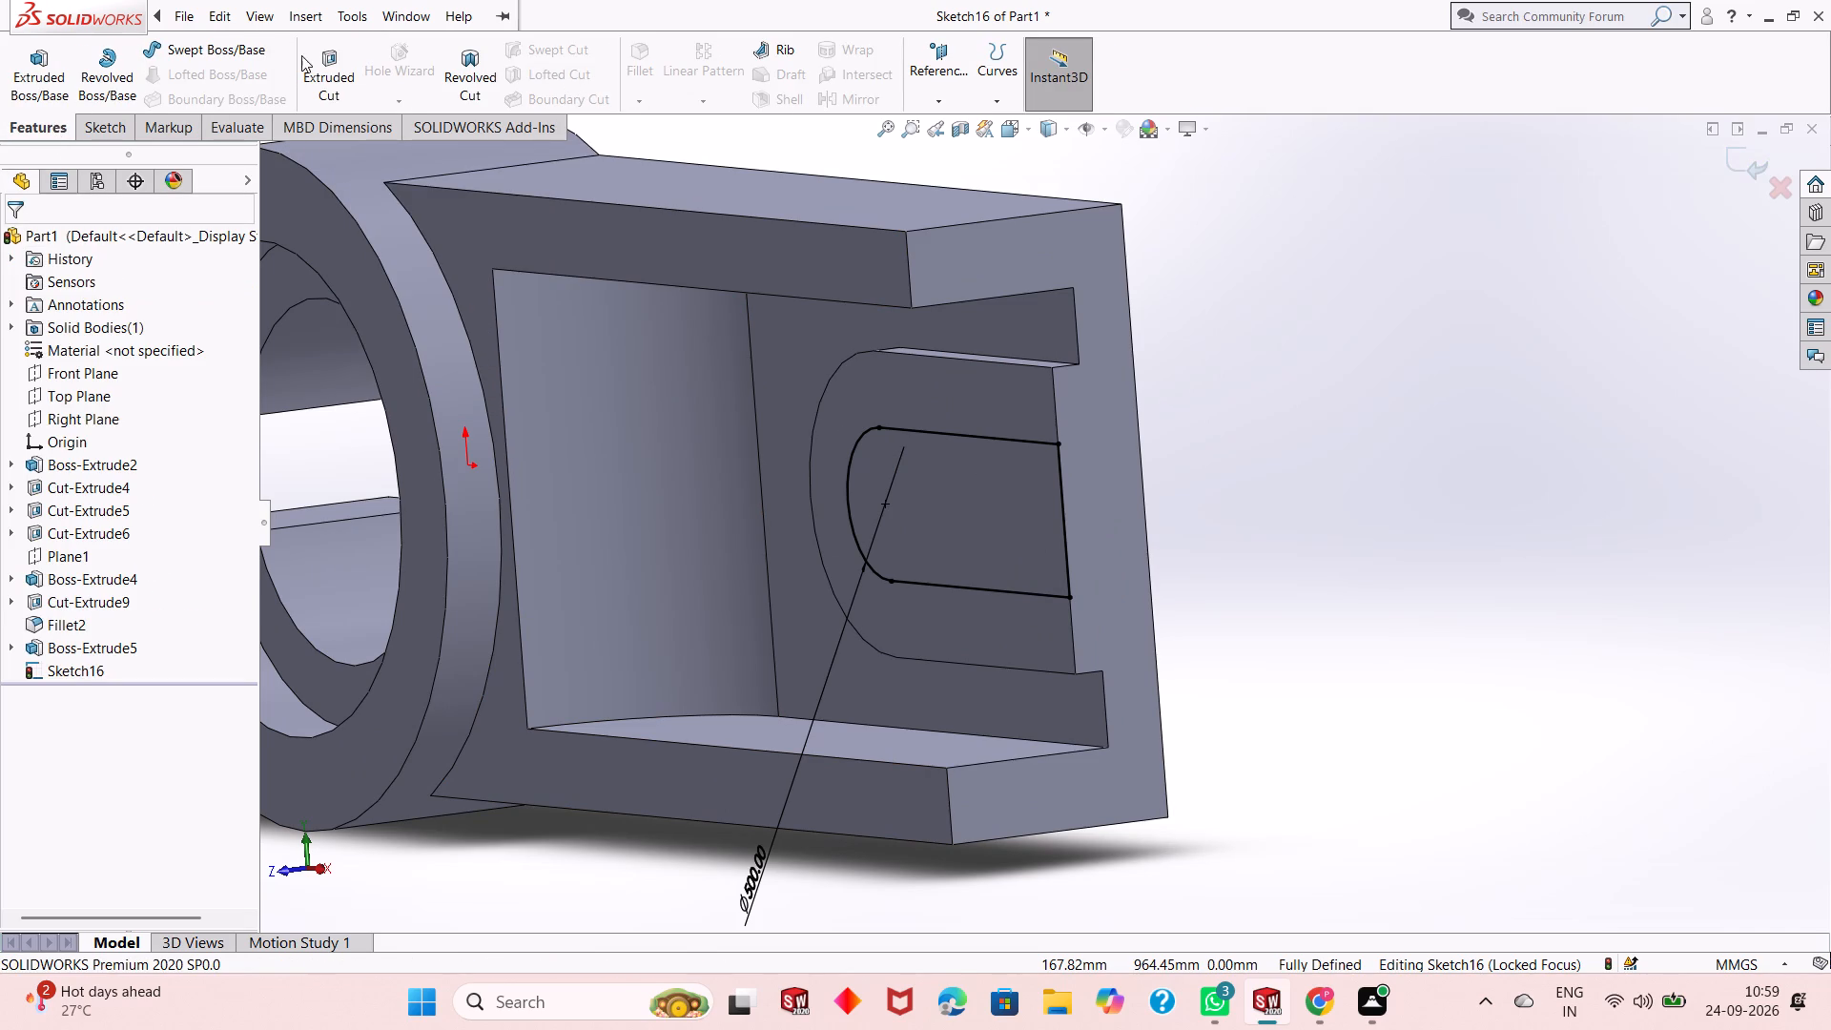
click(339, 57)
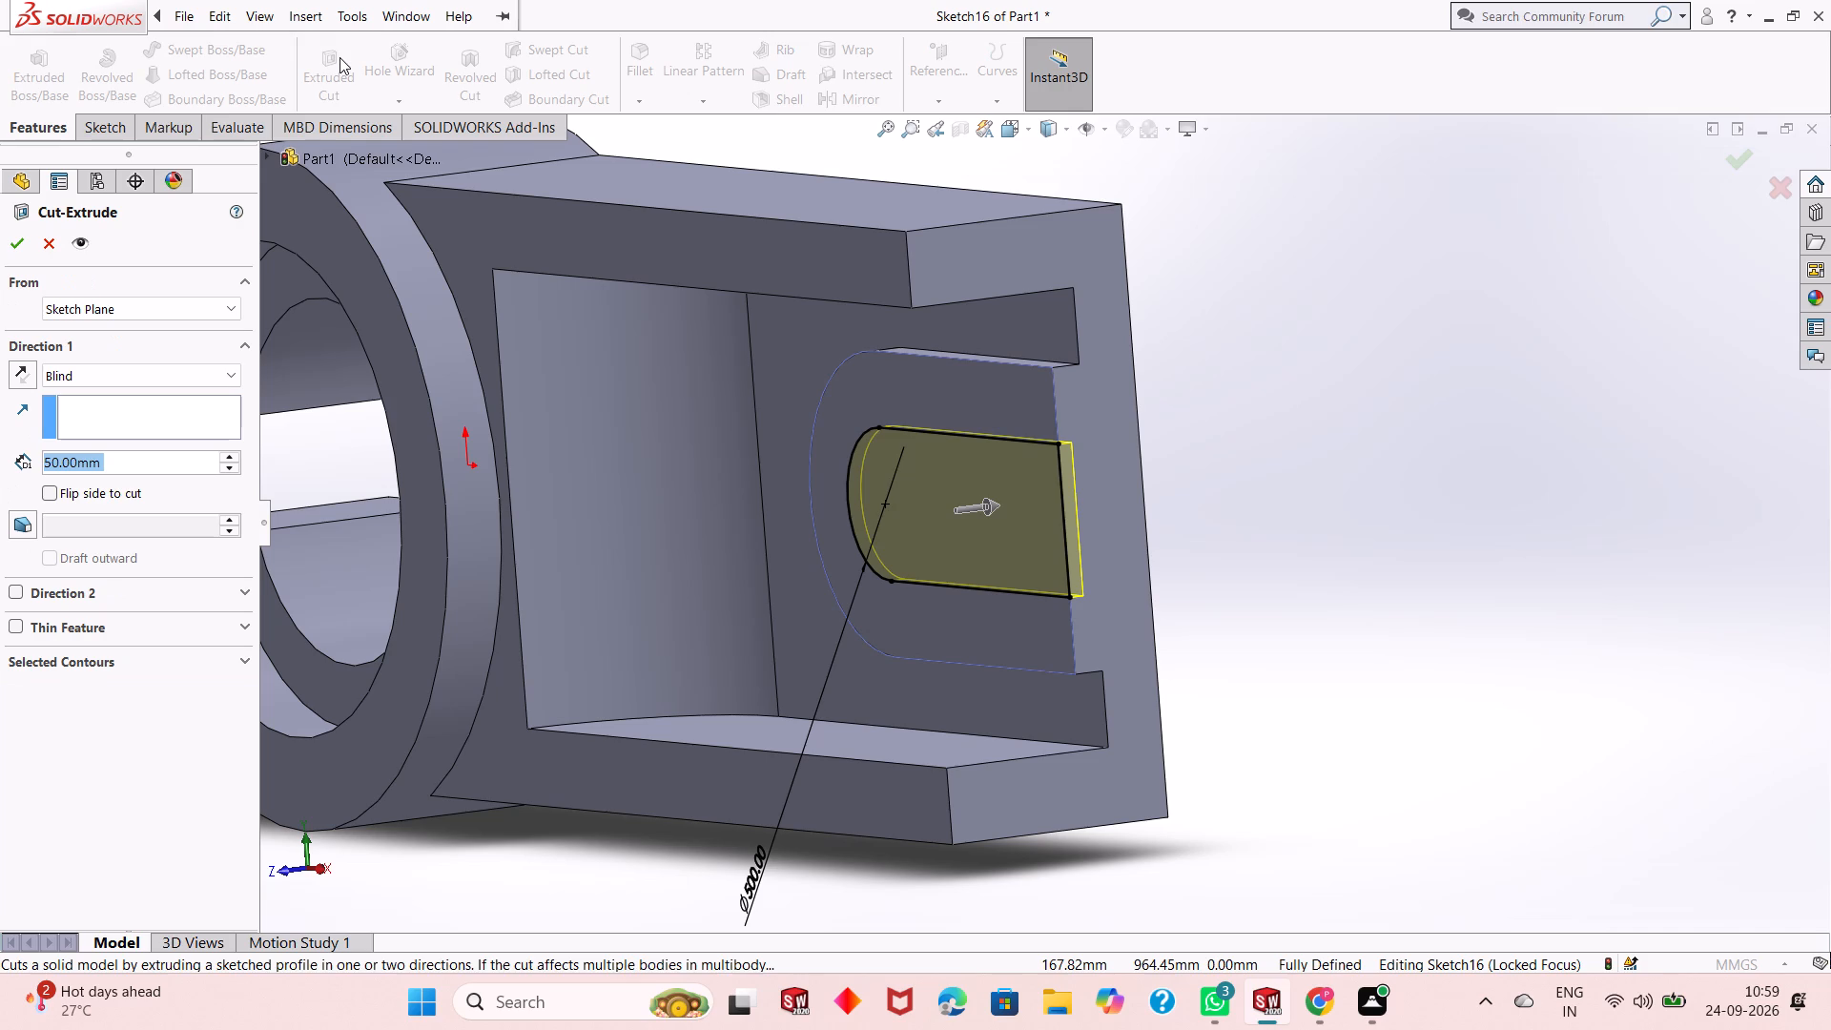
click(120, 381)
click(138, 407)
click(28, 247)
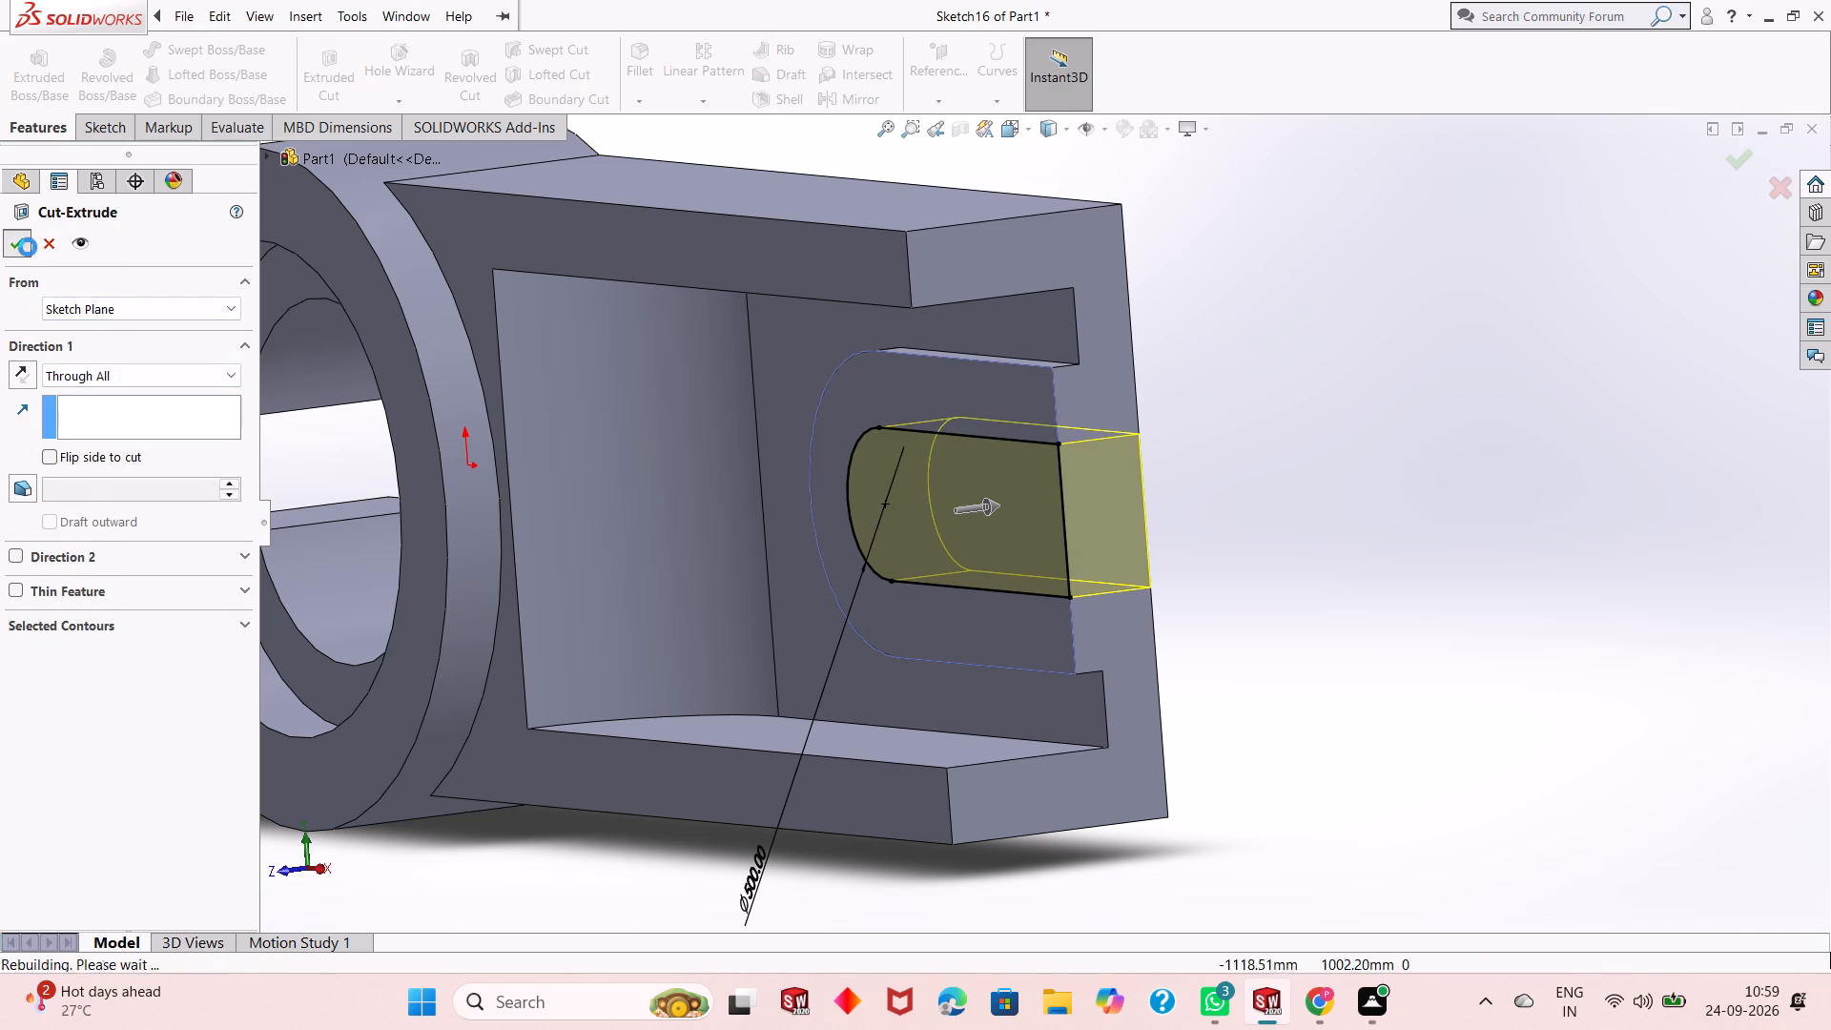
click(1200, 443)
Examine the open slot and the surrounding recess walls at the arm's free end from several angles.
middle_drag(1119, 493, 1150, 500)
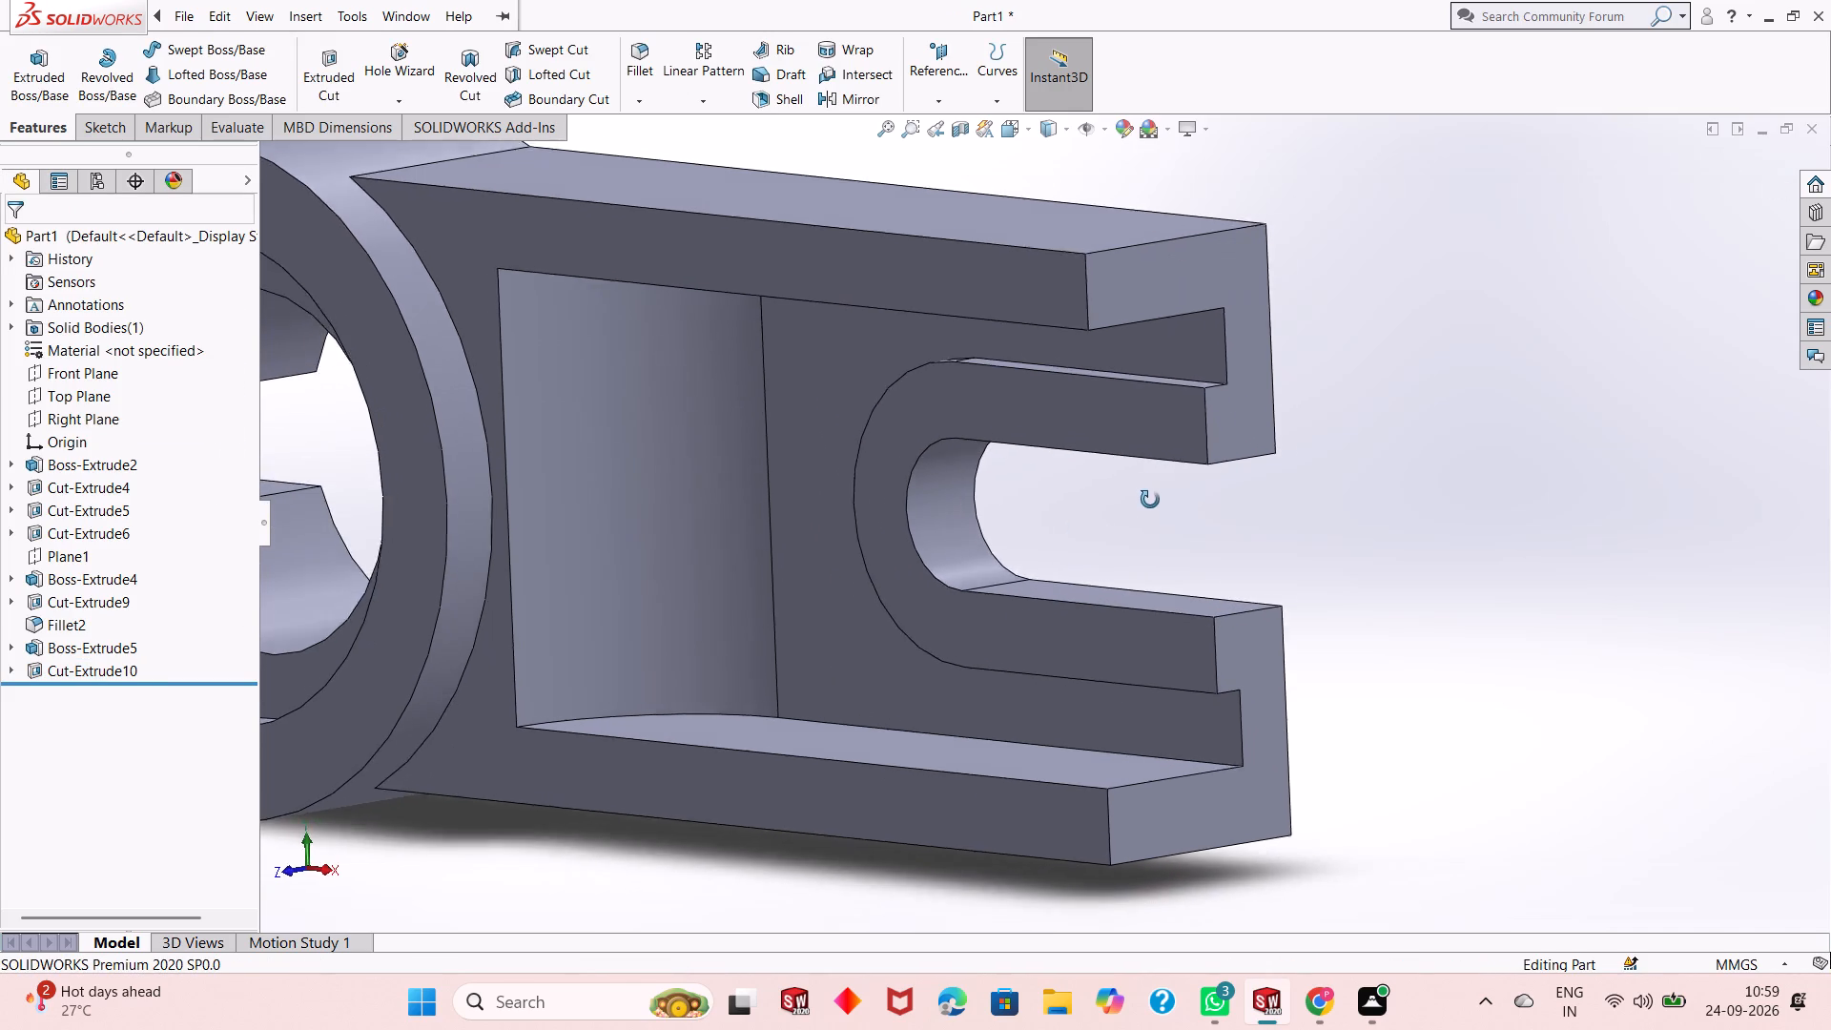
middle_drag(1150, 500, 1161, 496)
scroll(1131, 483, up, 1)
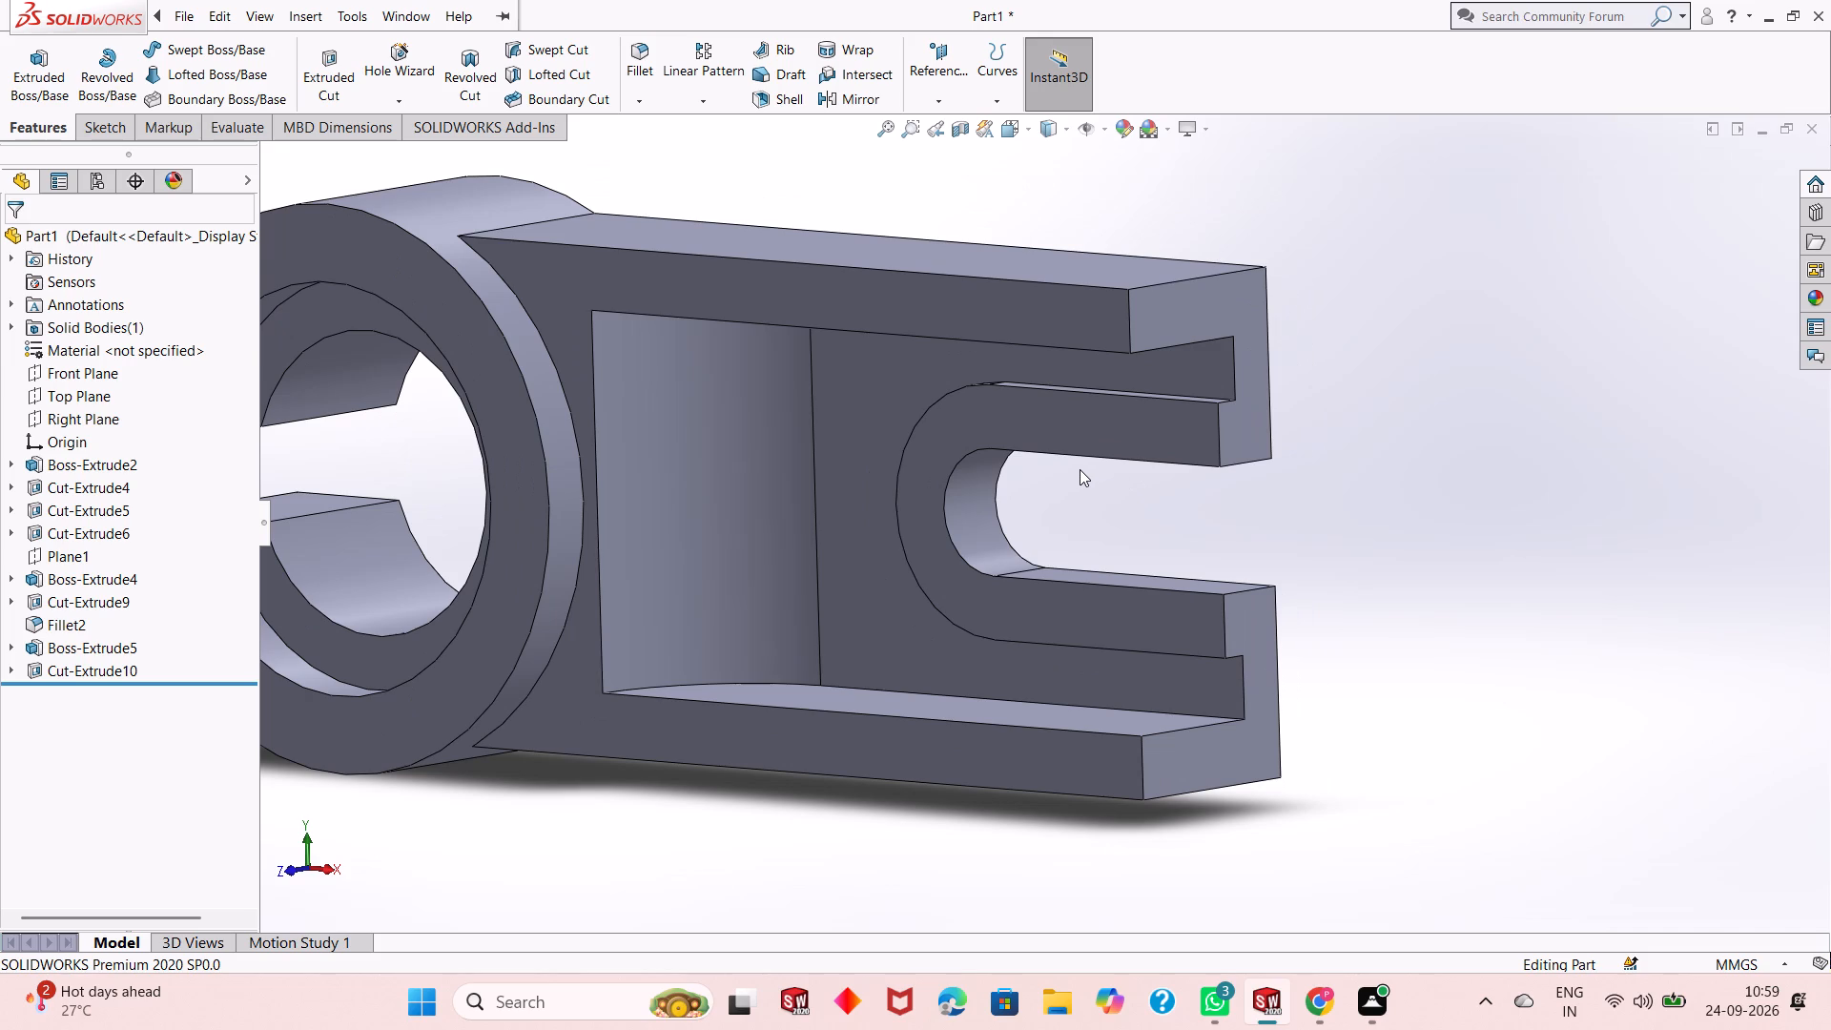
scroll(1080, 469, down, 2)
scroll(1080, 469, up, 2)
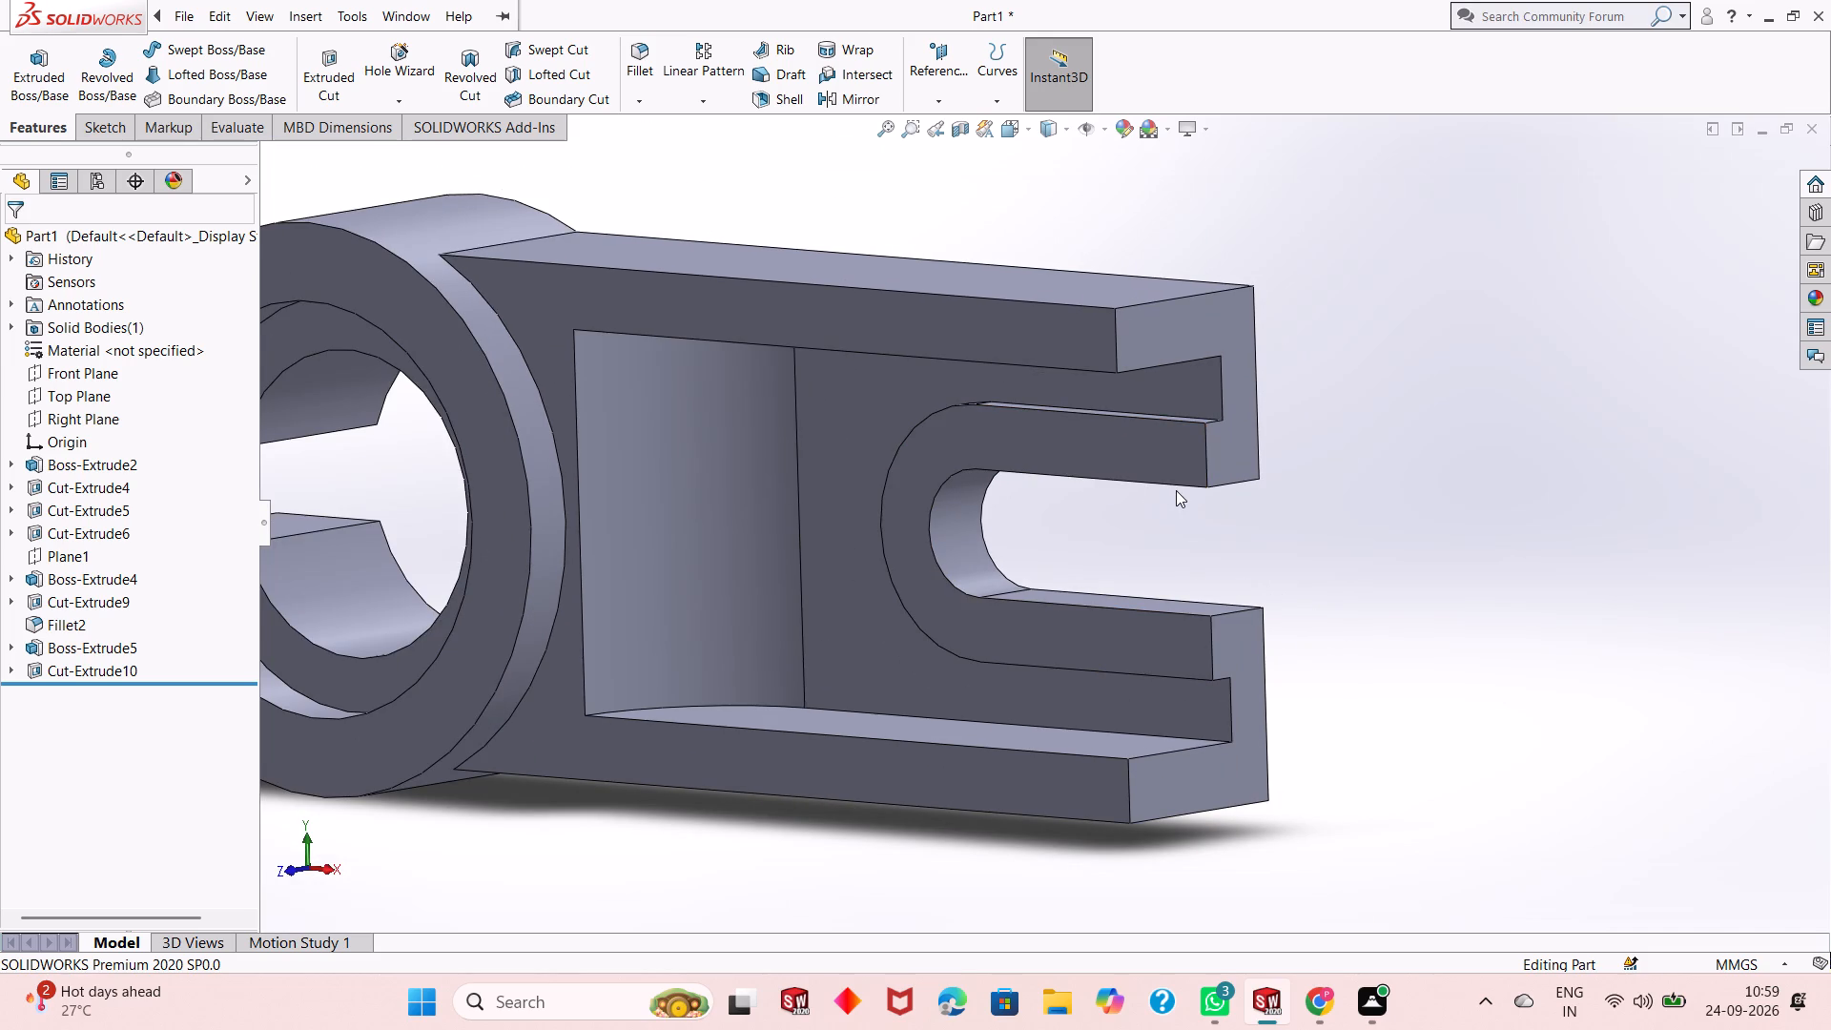
scroll(1178, 490, down, 1)
scroll(1178, 490, up, 1)
middle_drag(1260, 562, 1268, 567)
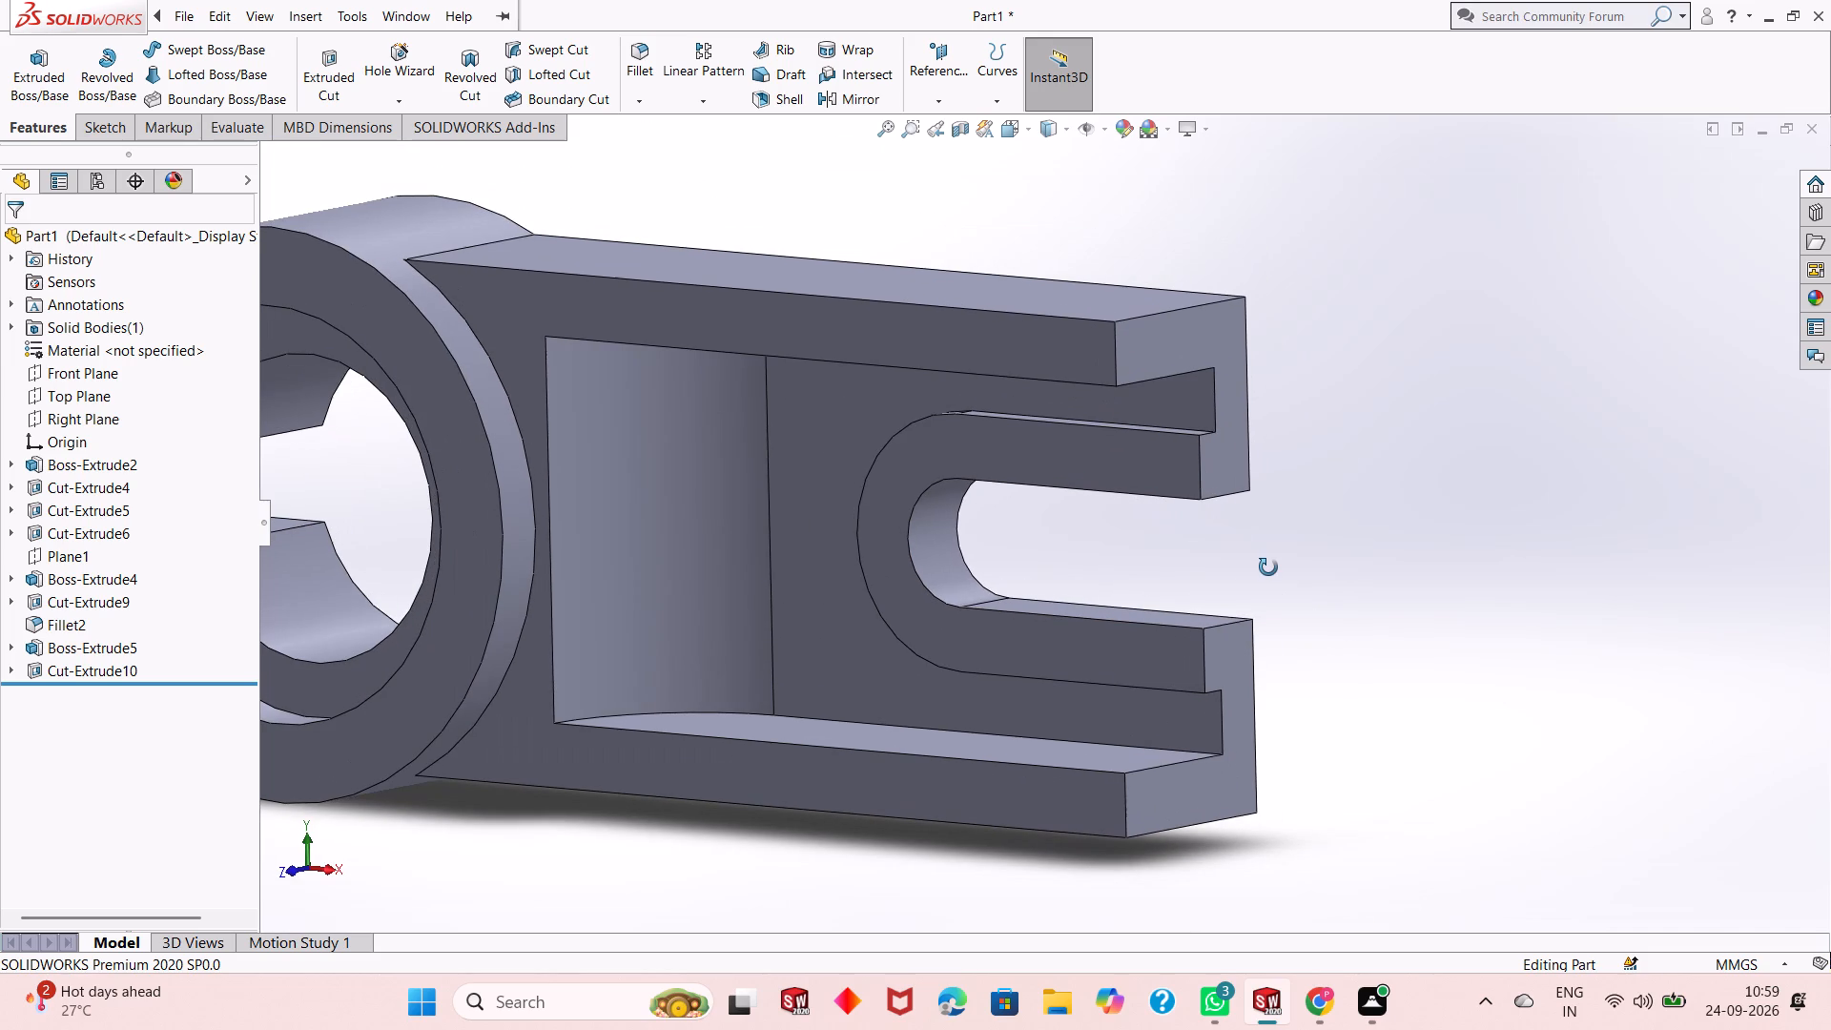
middle_drag(1268, 567, 1282, 675)
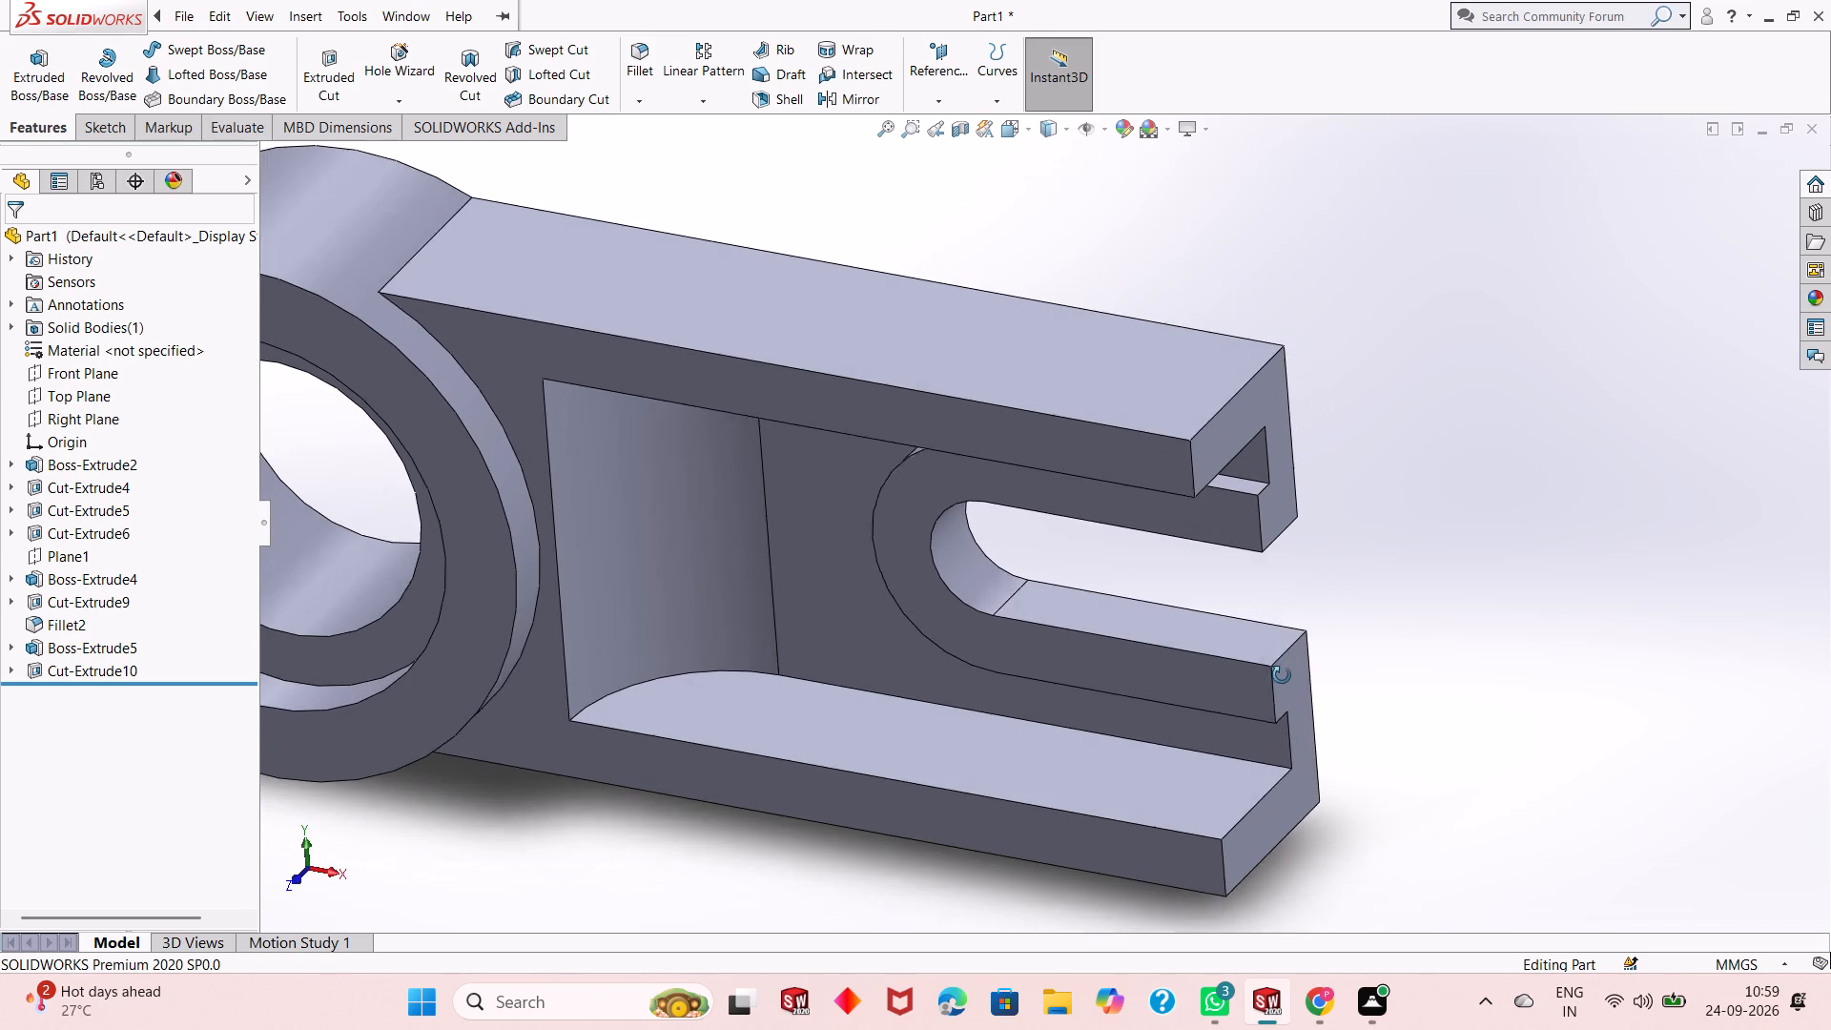
middle_drag(1282, 675, 1279, 675)
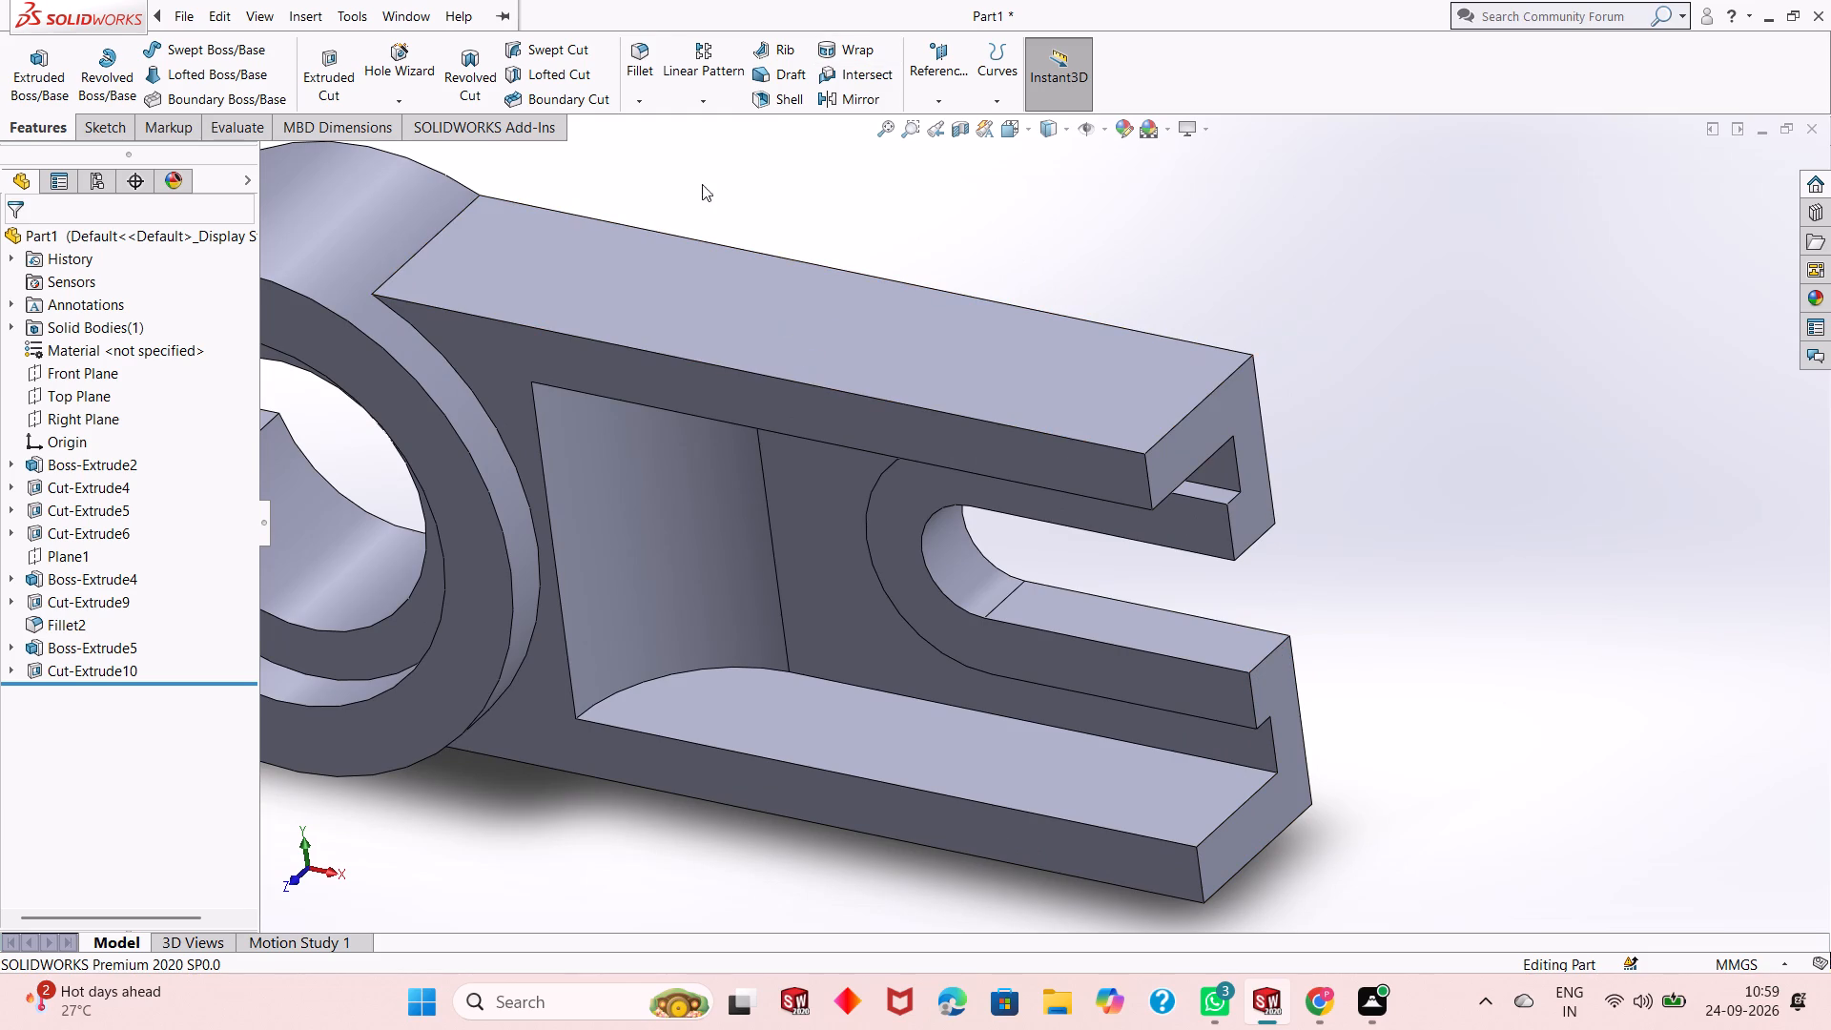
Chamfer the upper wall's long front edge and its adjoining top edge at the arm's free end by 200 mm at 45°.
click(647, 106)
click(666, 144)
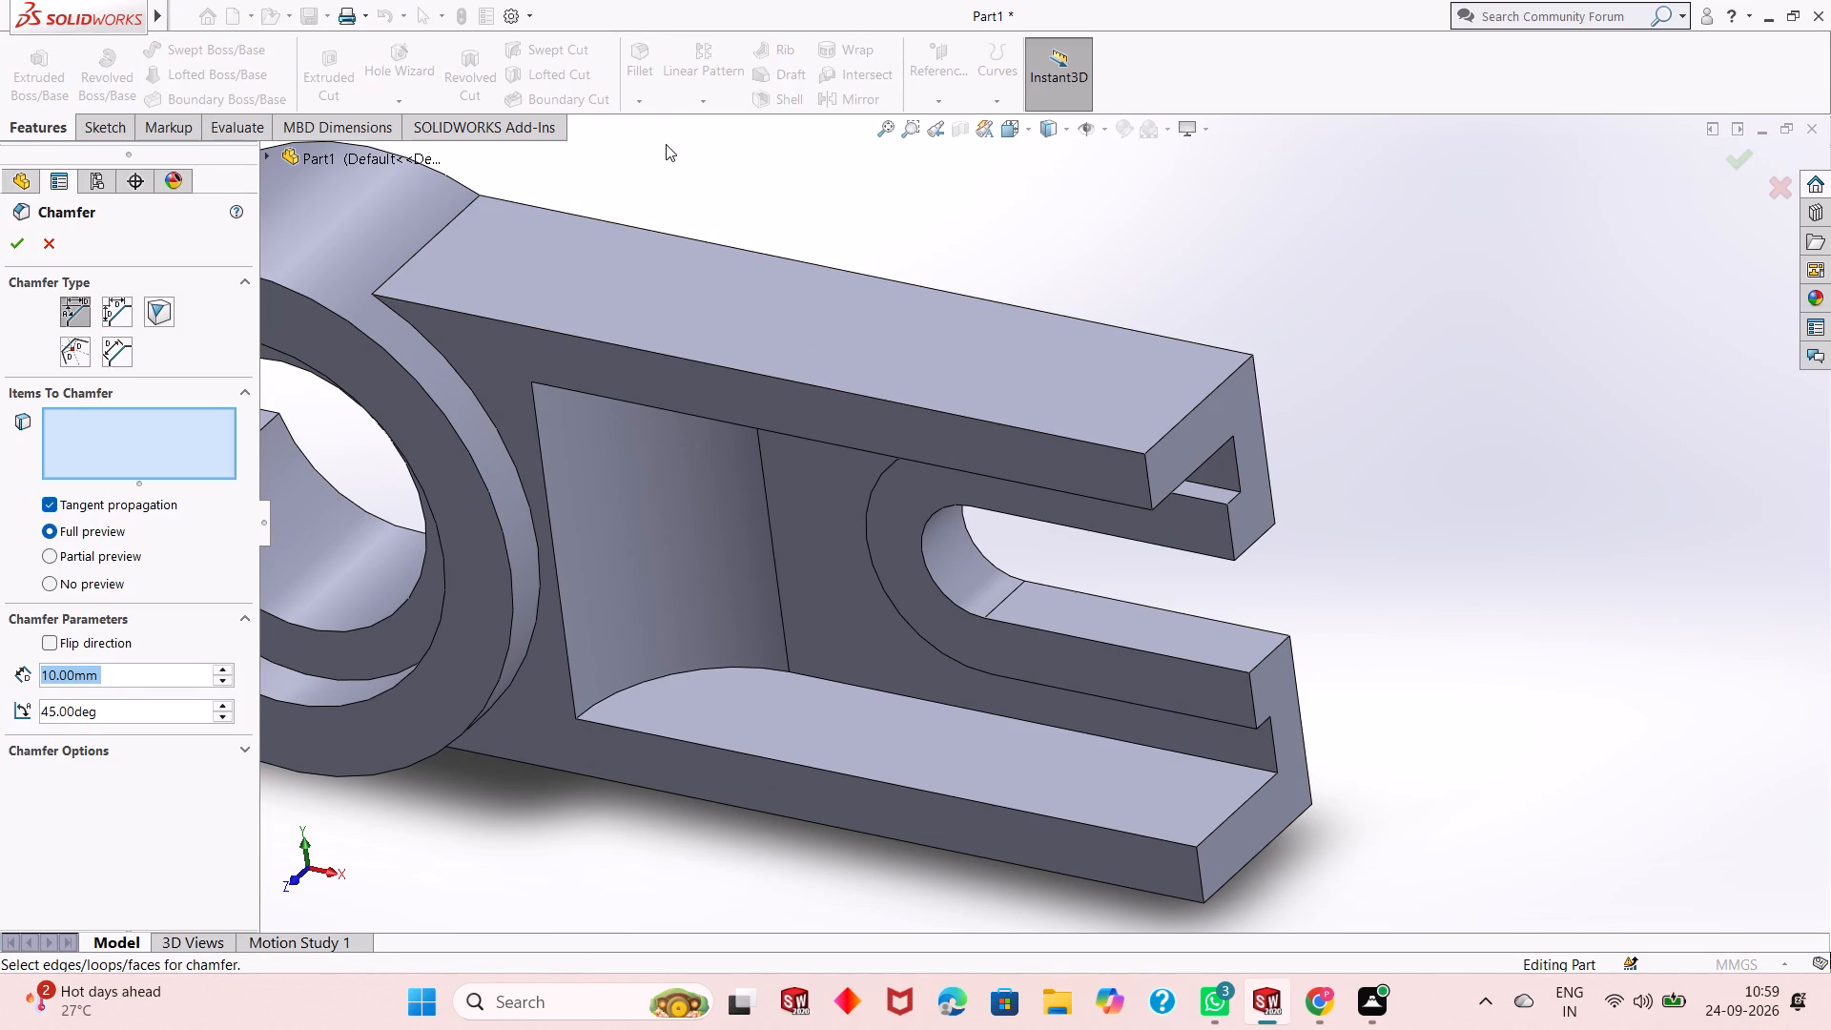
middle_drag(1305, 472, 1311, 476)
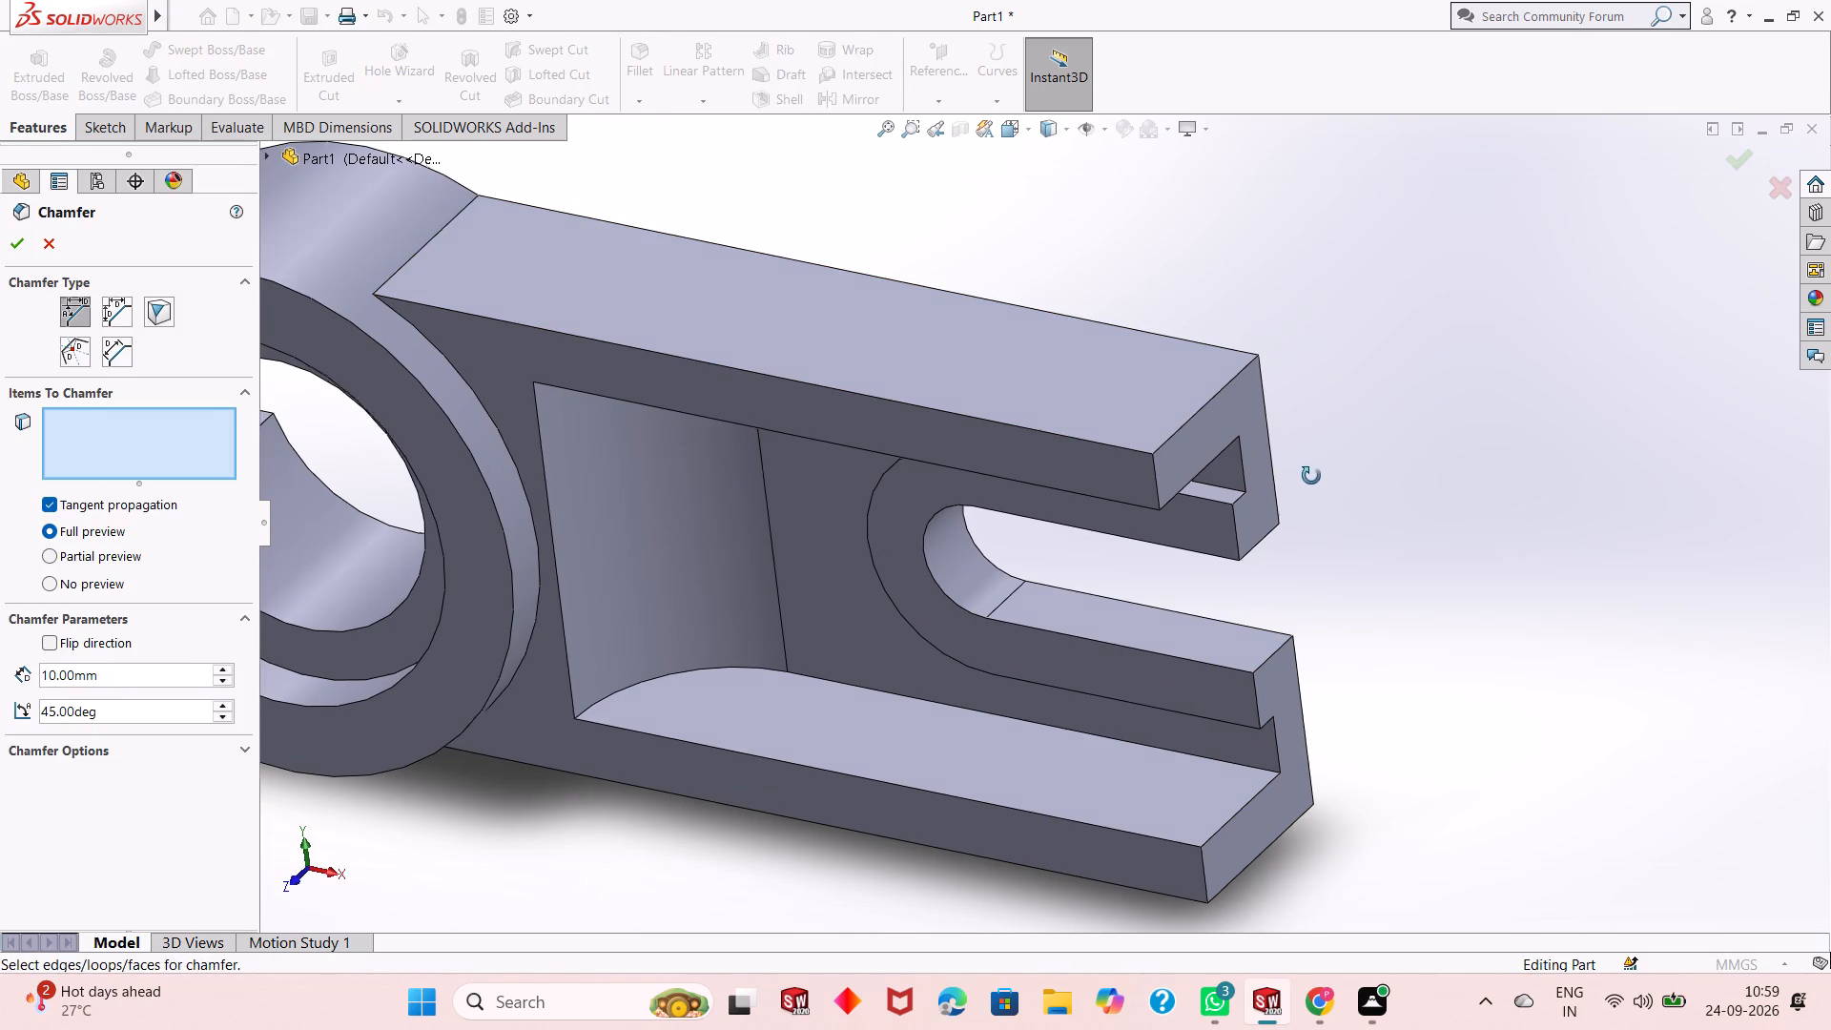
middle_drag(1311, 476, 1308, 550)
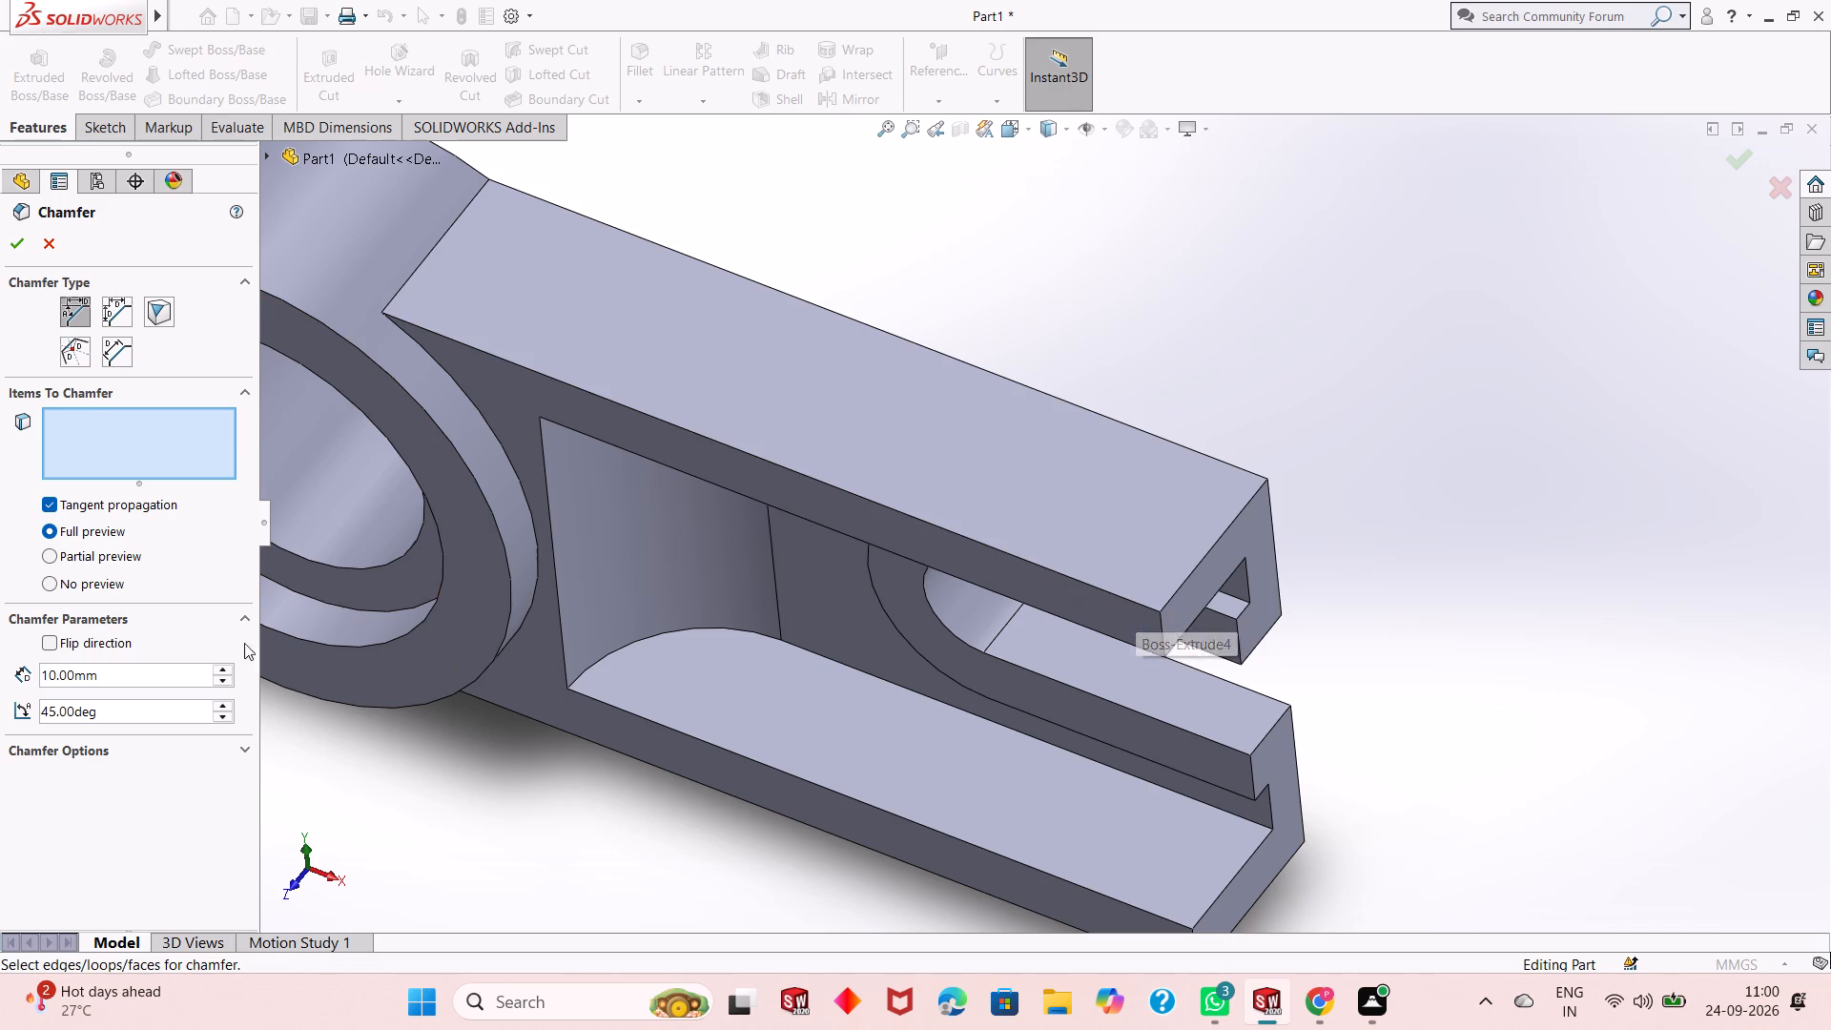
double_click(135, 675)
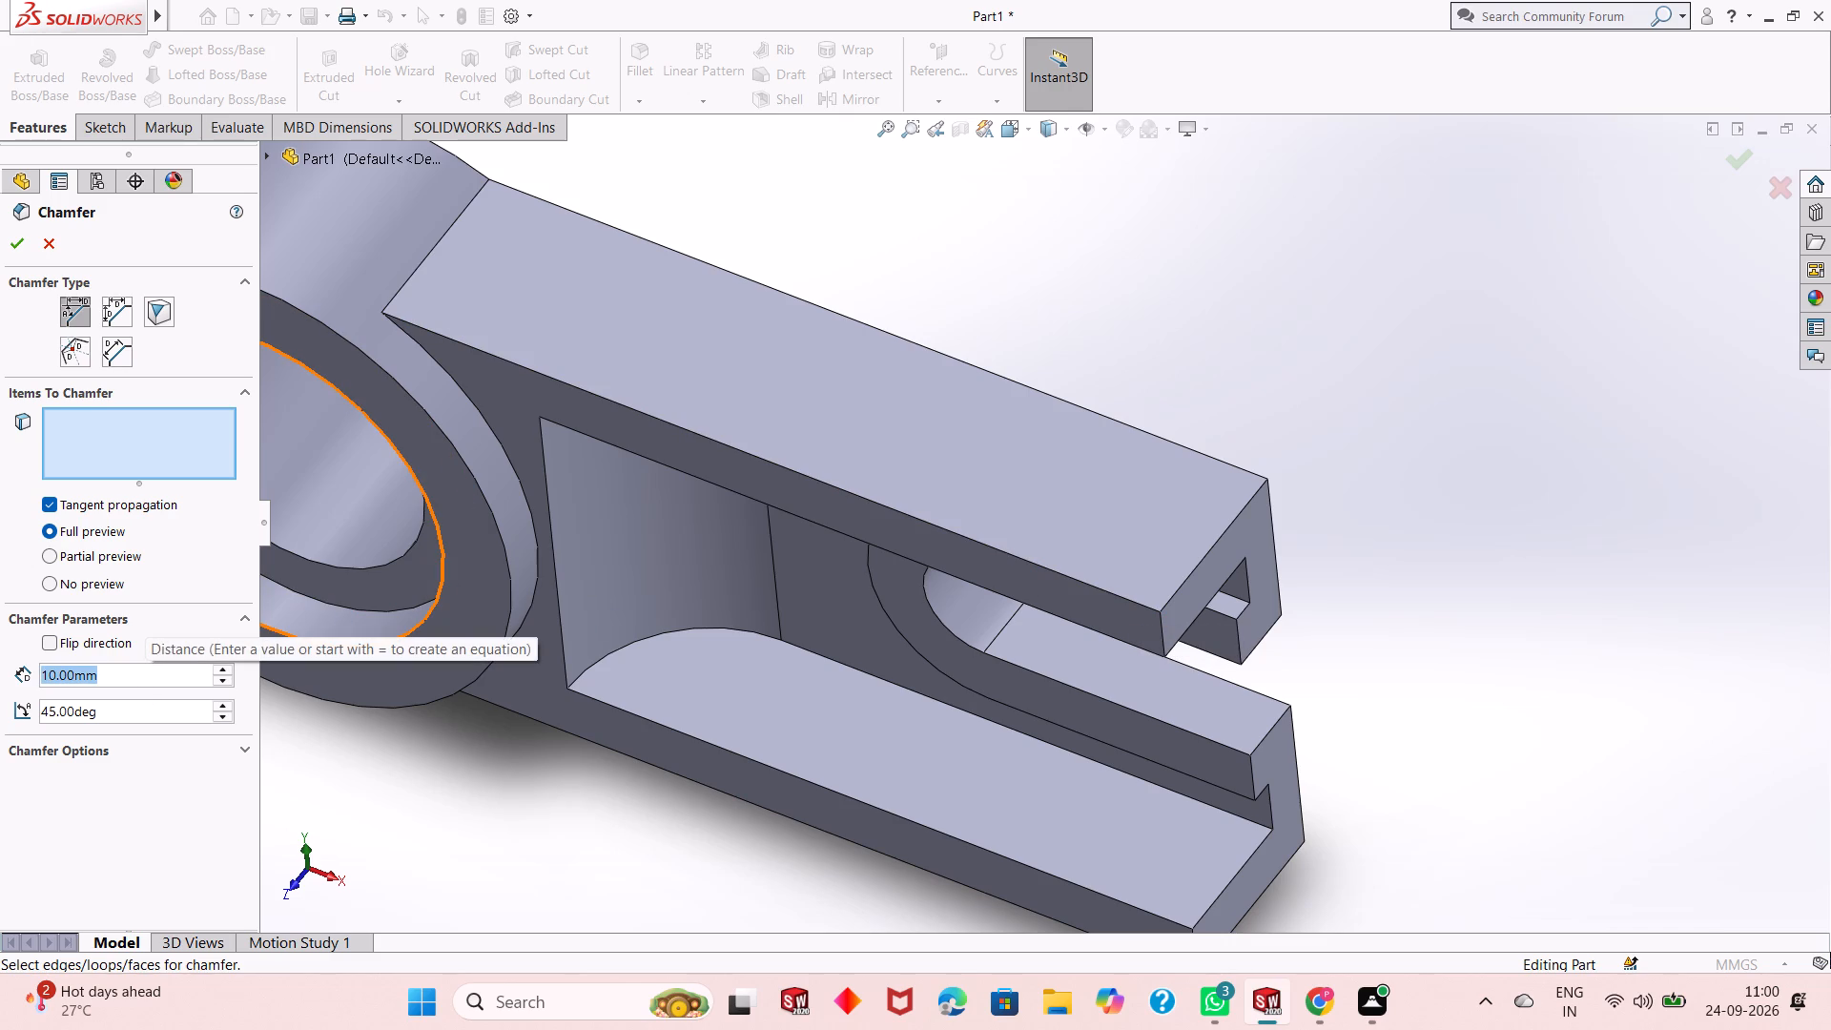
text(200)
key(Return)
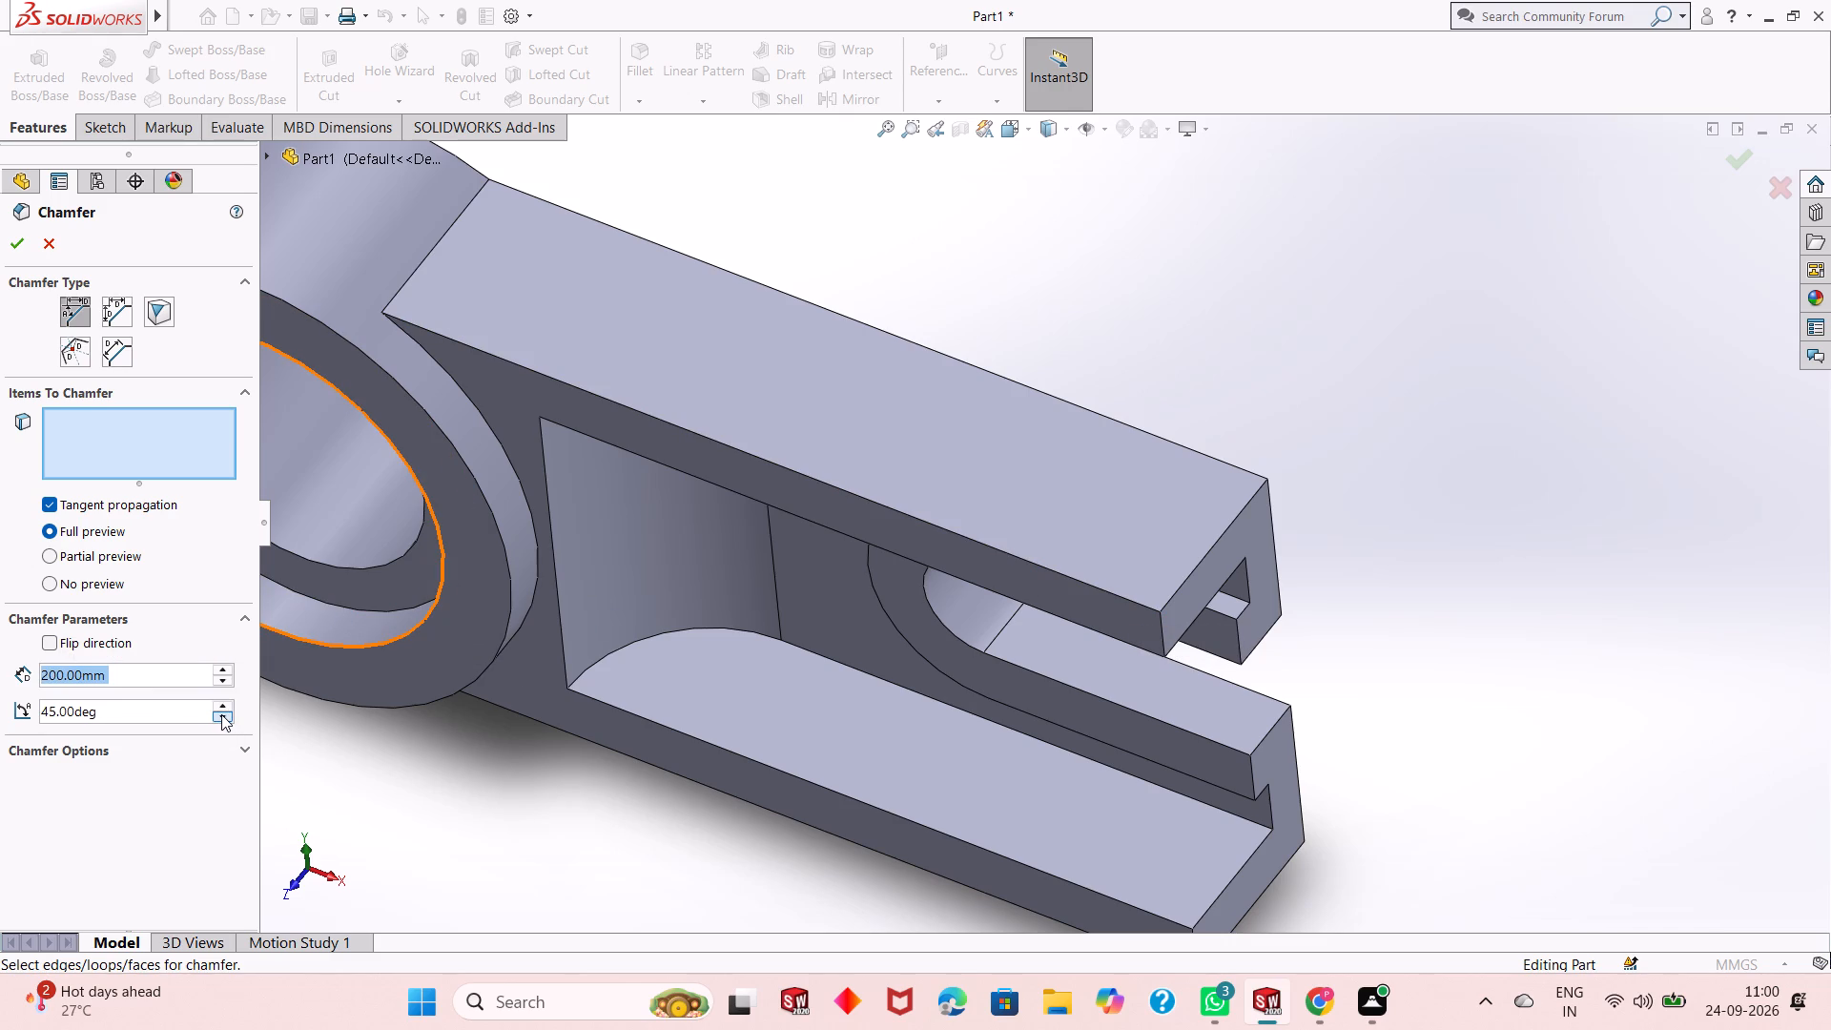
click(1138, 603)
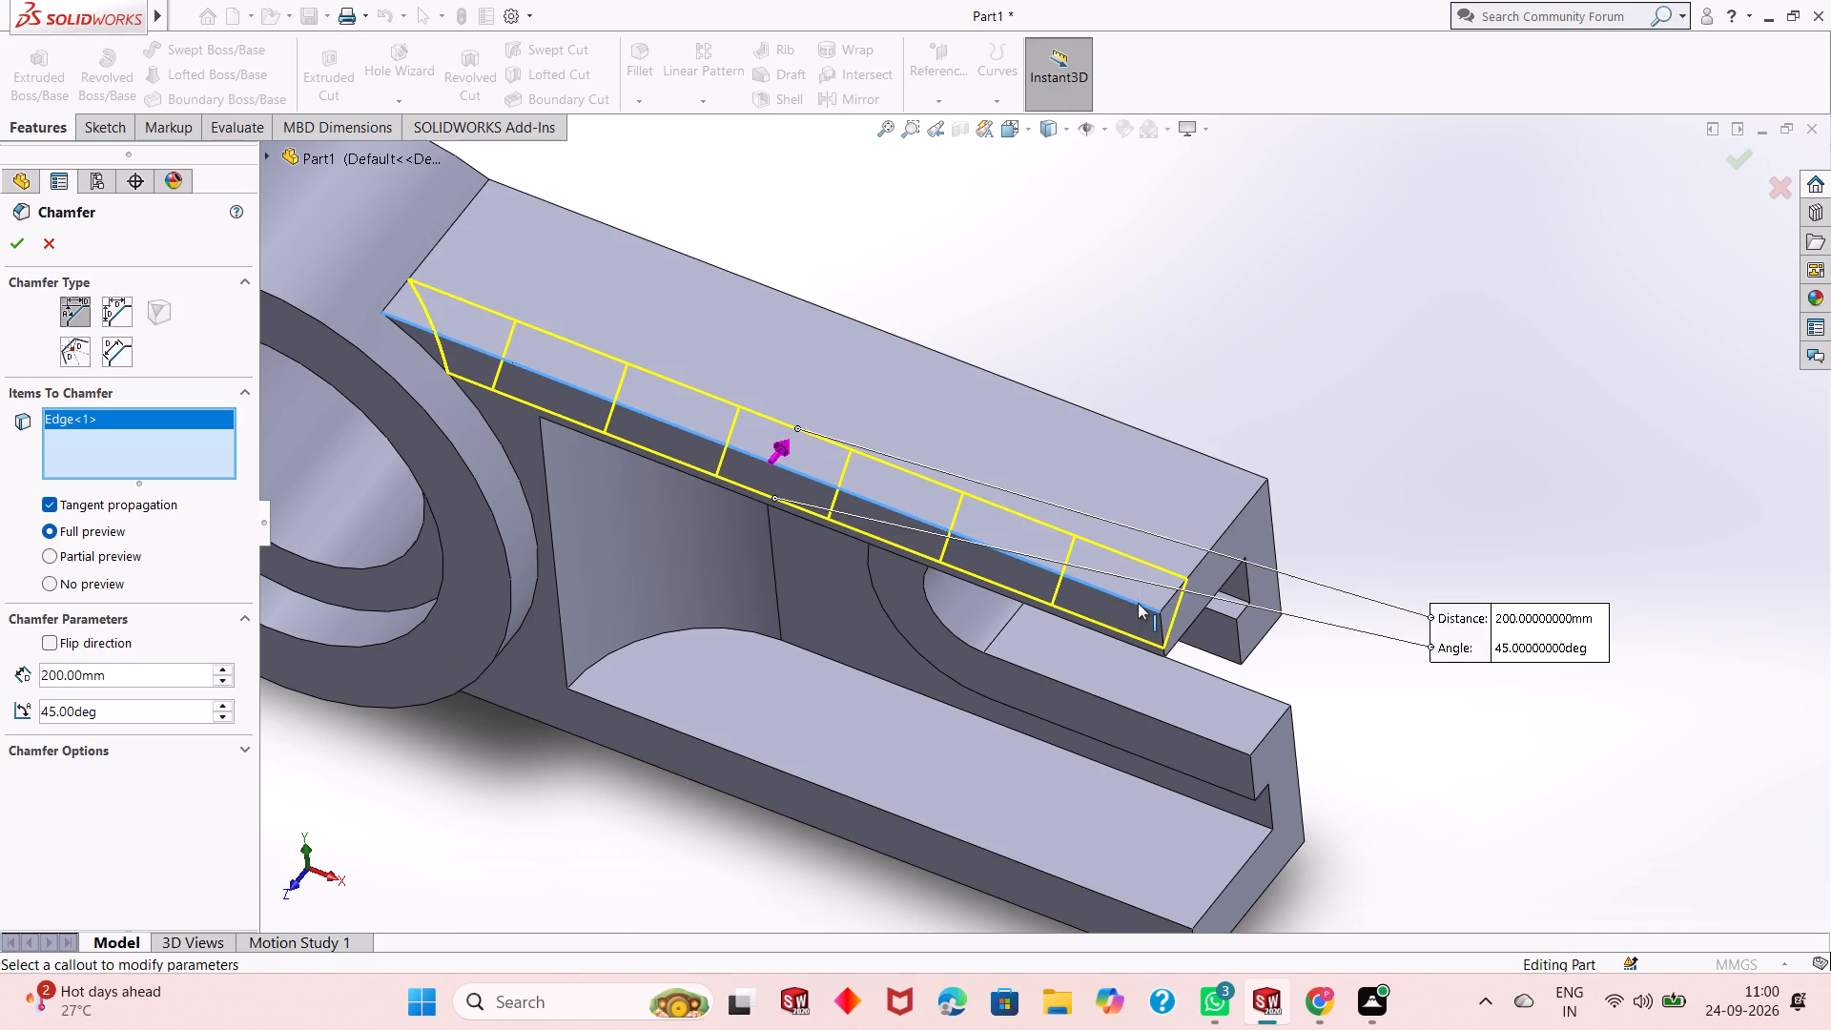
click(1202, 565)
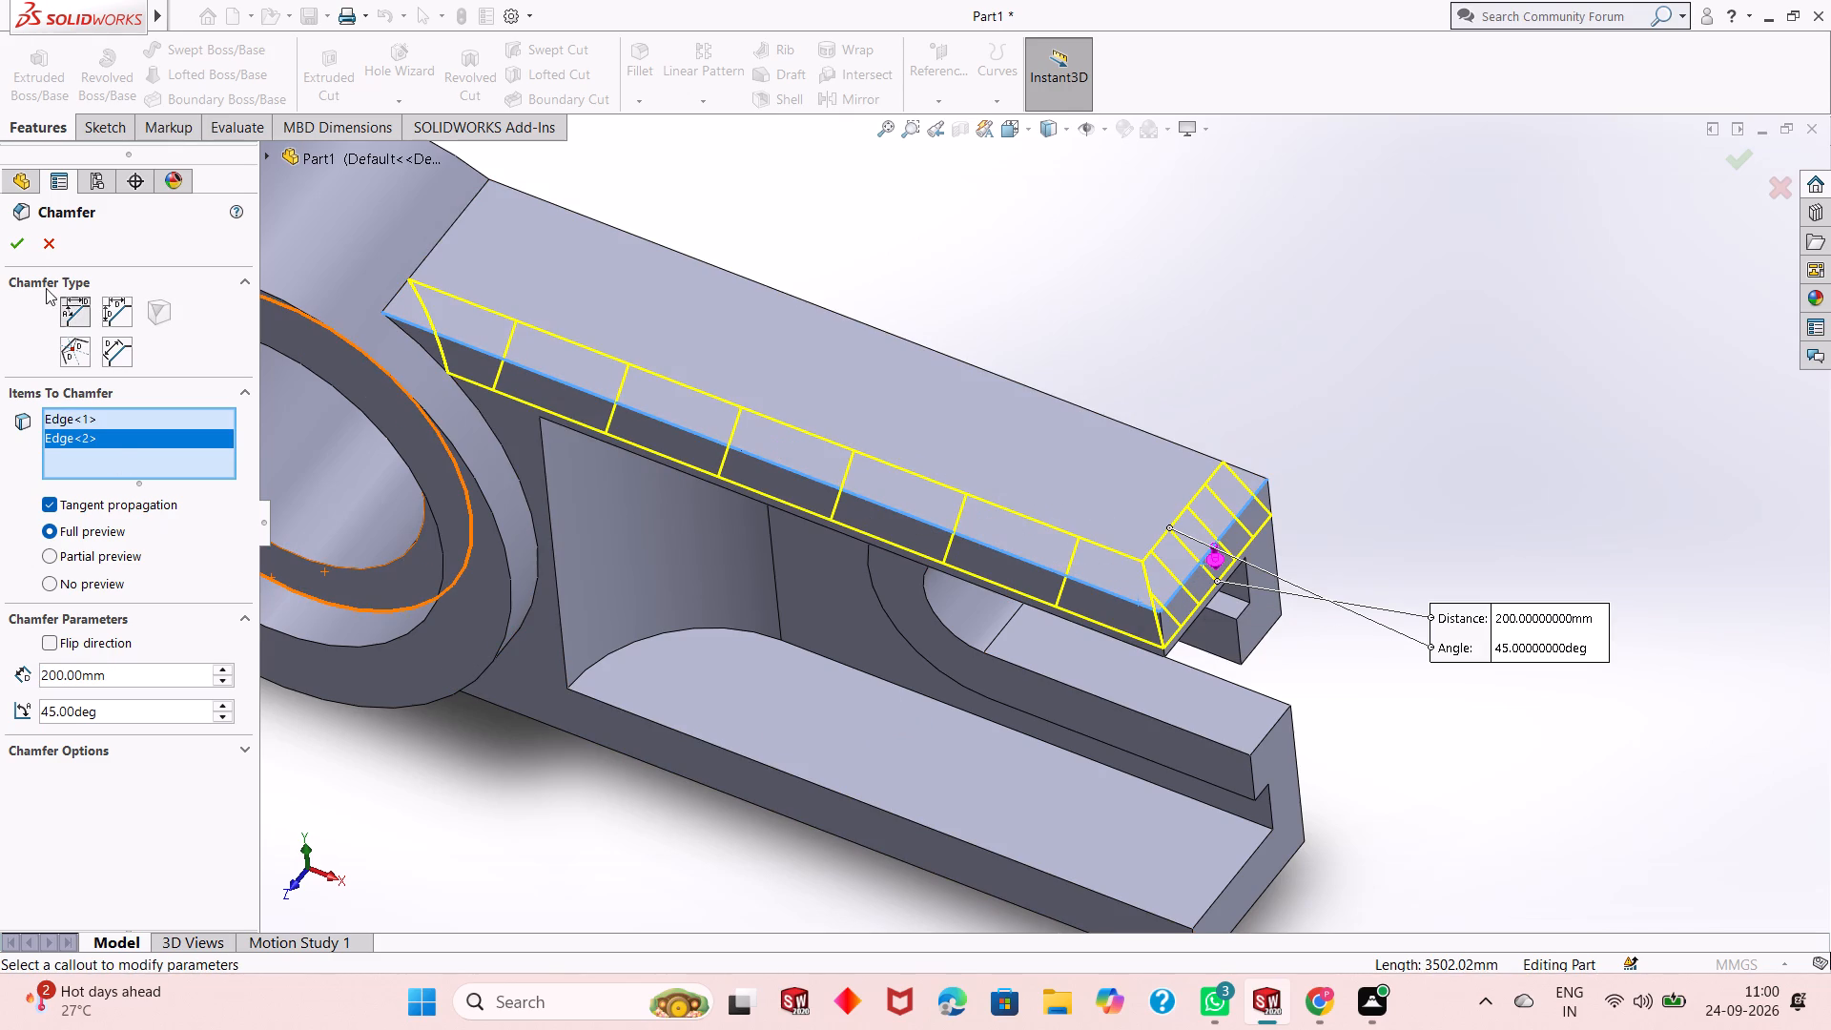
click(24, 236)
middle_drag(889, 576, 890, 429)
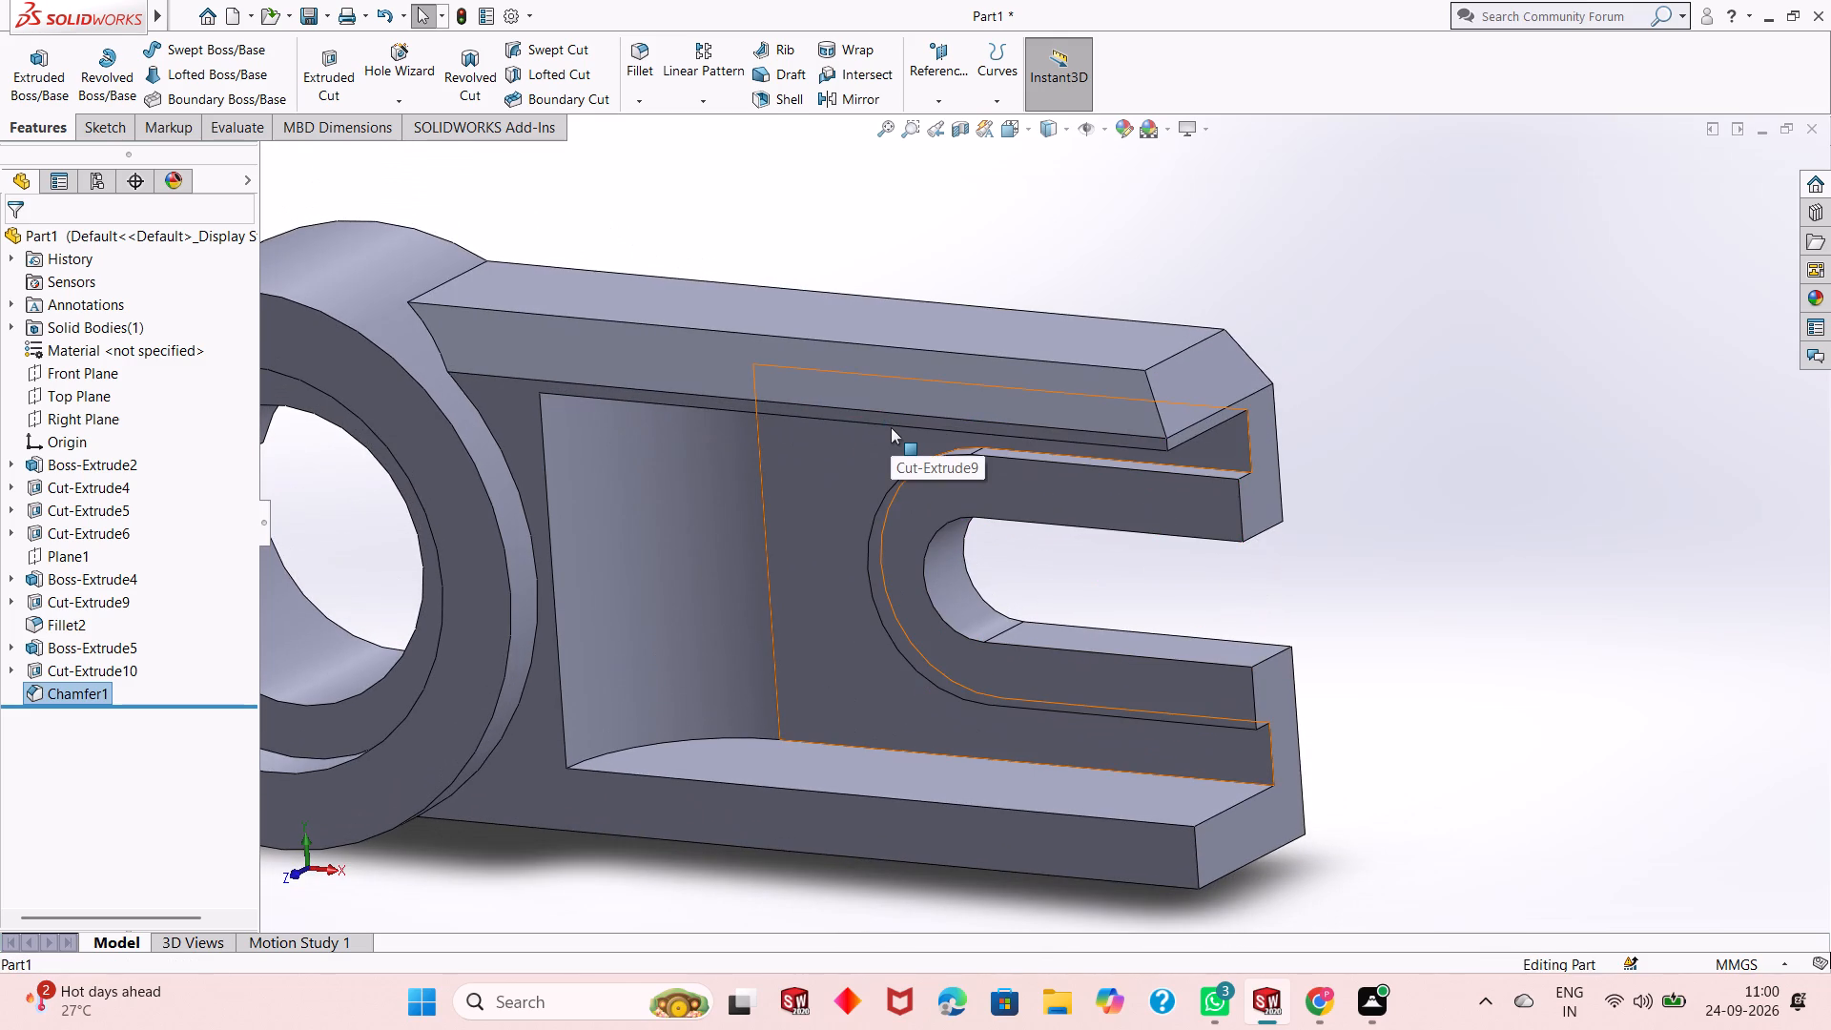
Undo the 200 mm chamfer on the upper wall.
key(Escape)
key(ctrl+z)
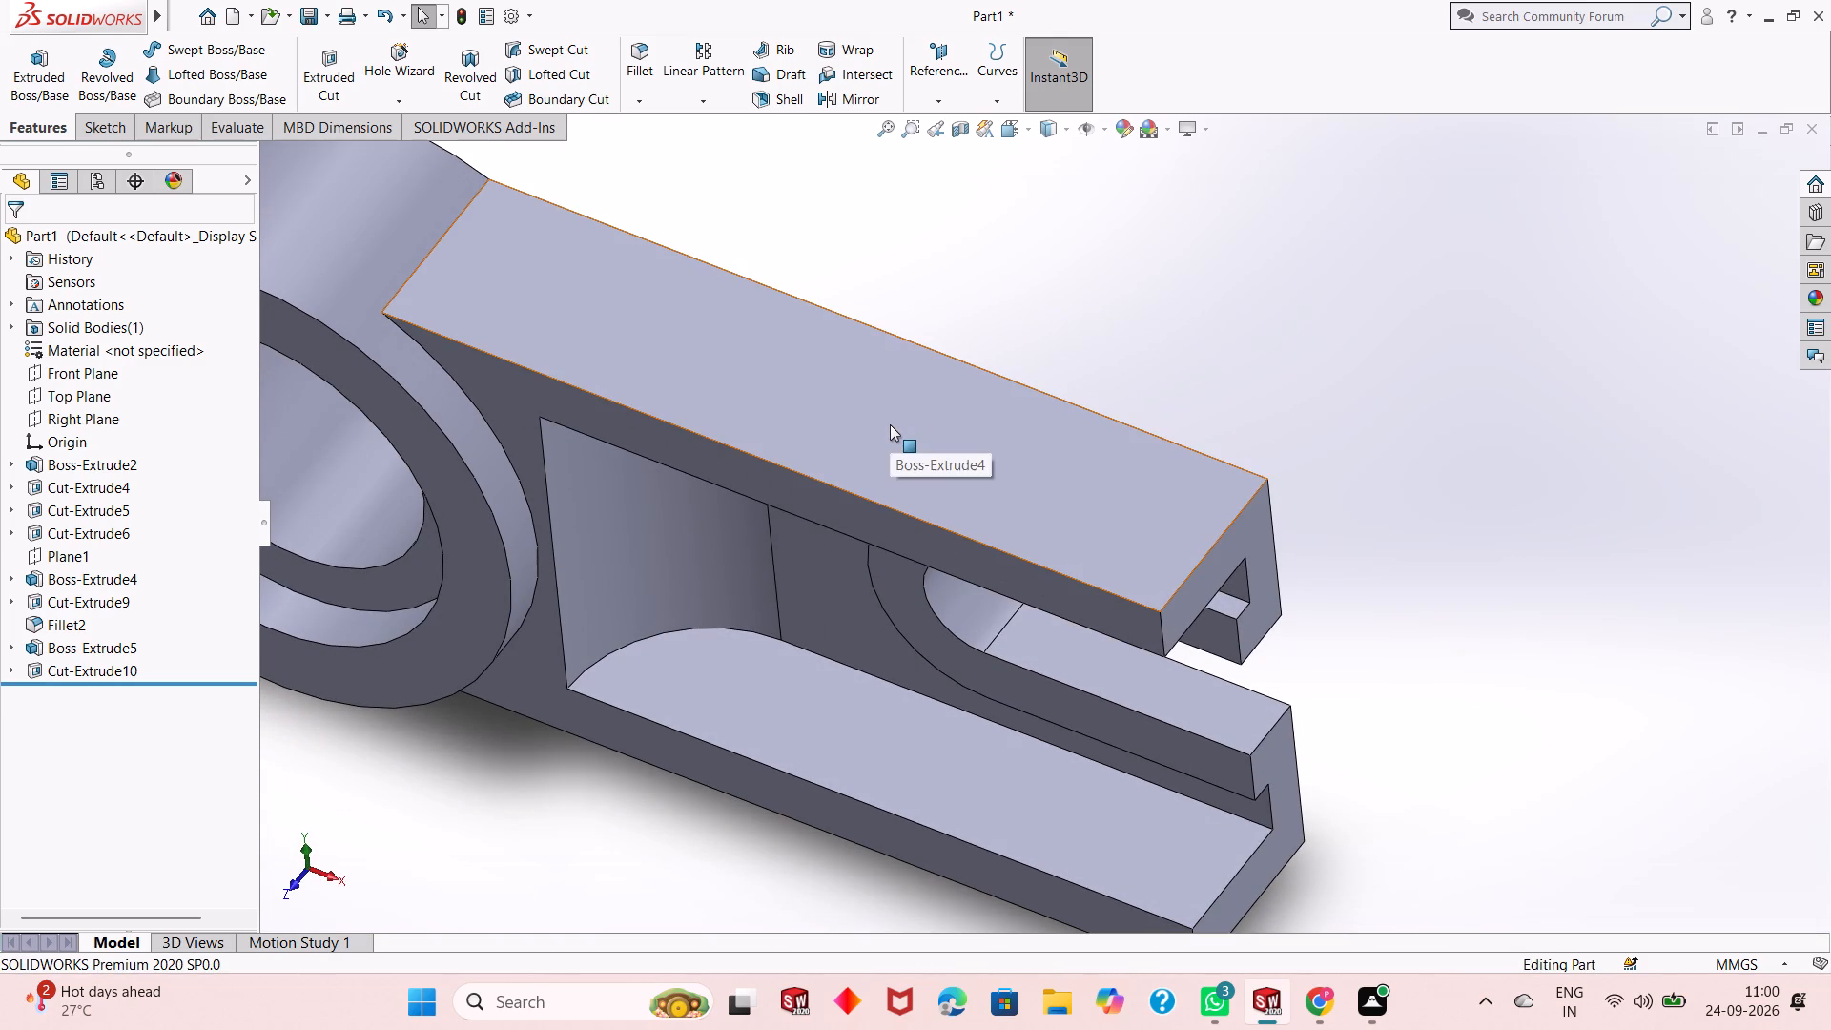
Chamfer the short front corner edge of the upper wall at the arm's free end by 500 mm at 45°.
scroll(981, 570, down, 1)
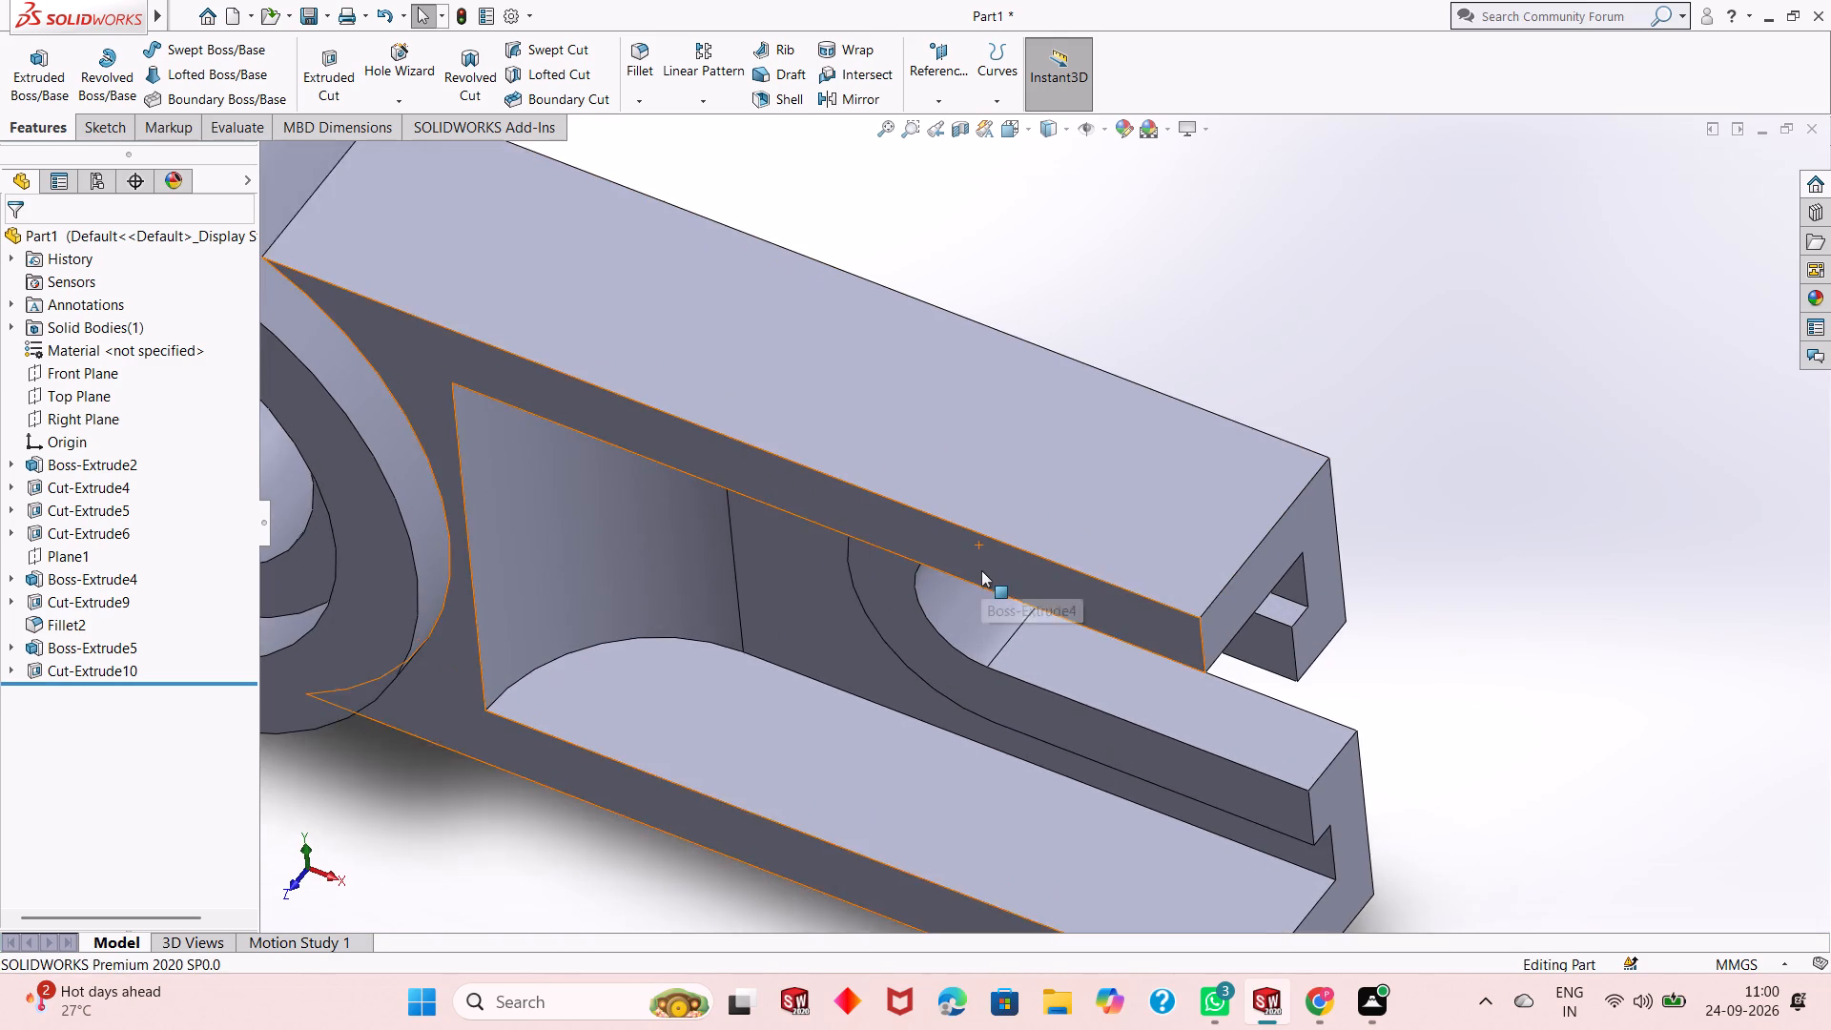
scroll(981, 570, up, 2)
middle_drag(1042, 694, 1042, 618)
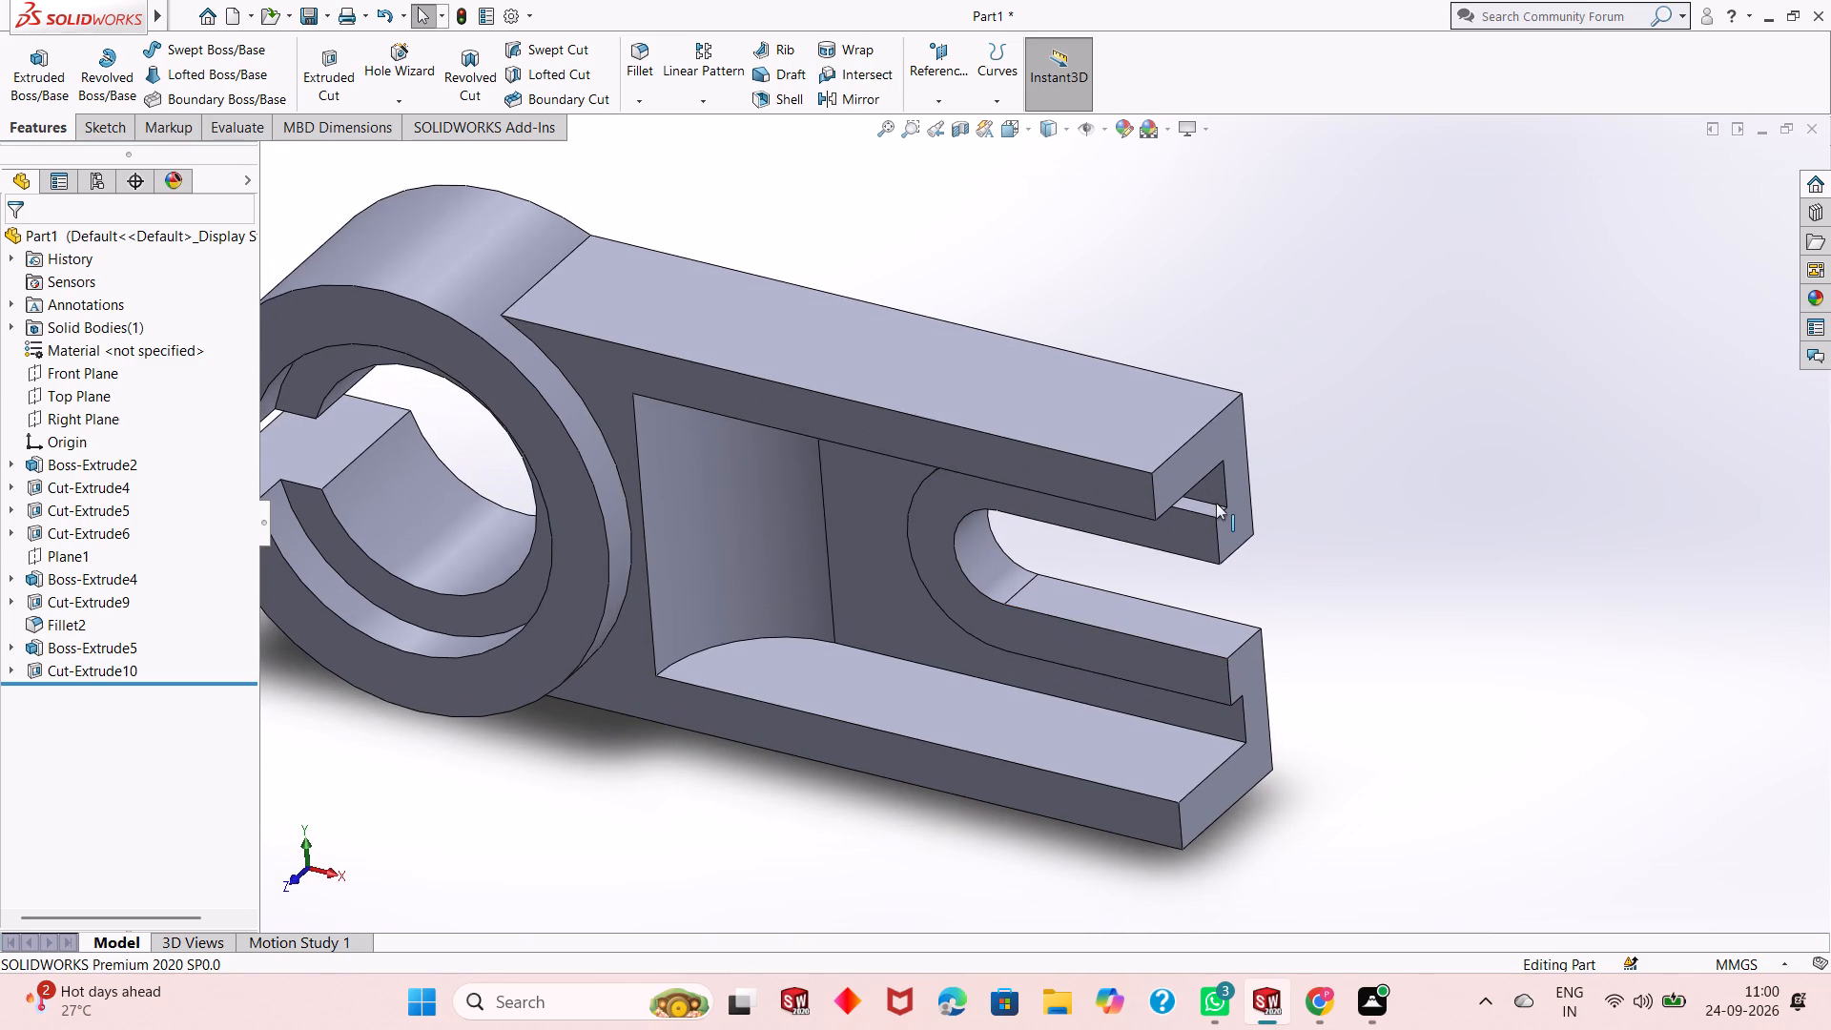
scroll(1216, 503, down, 2)
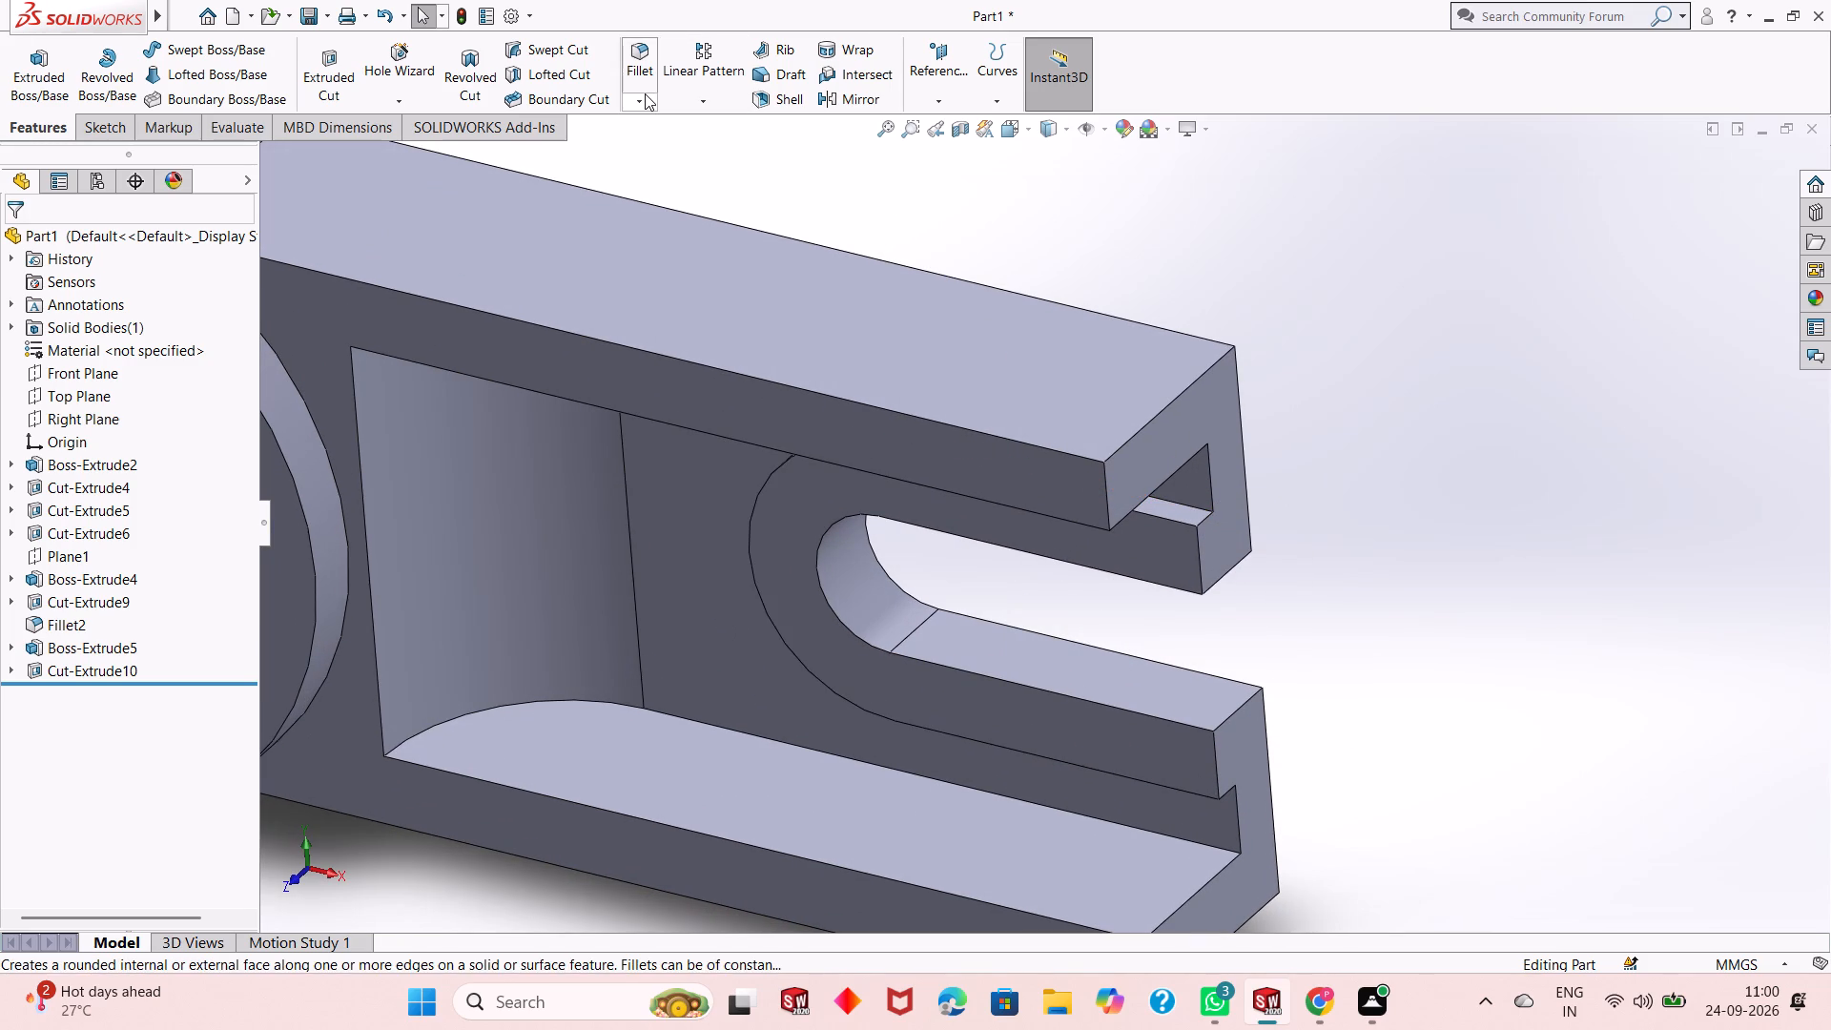
click(637, 101)
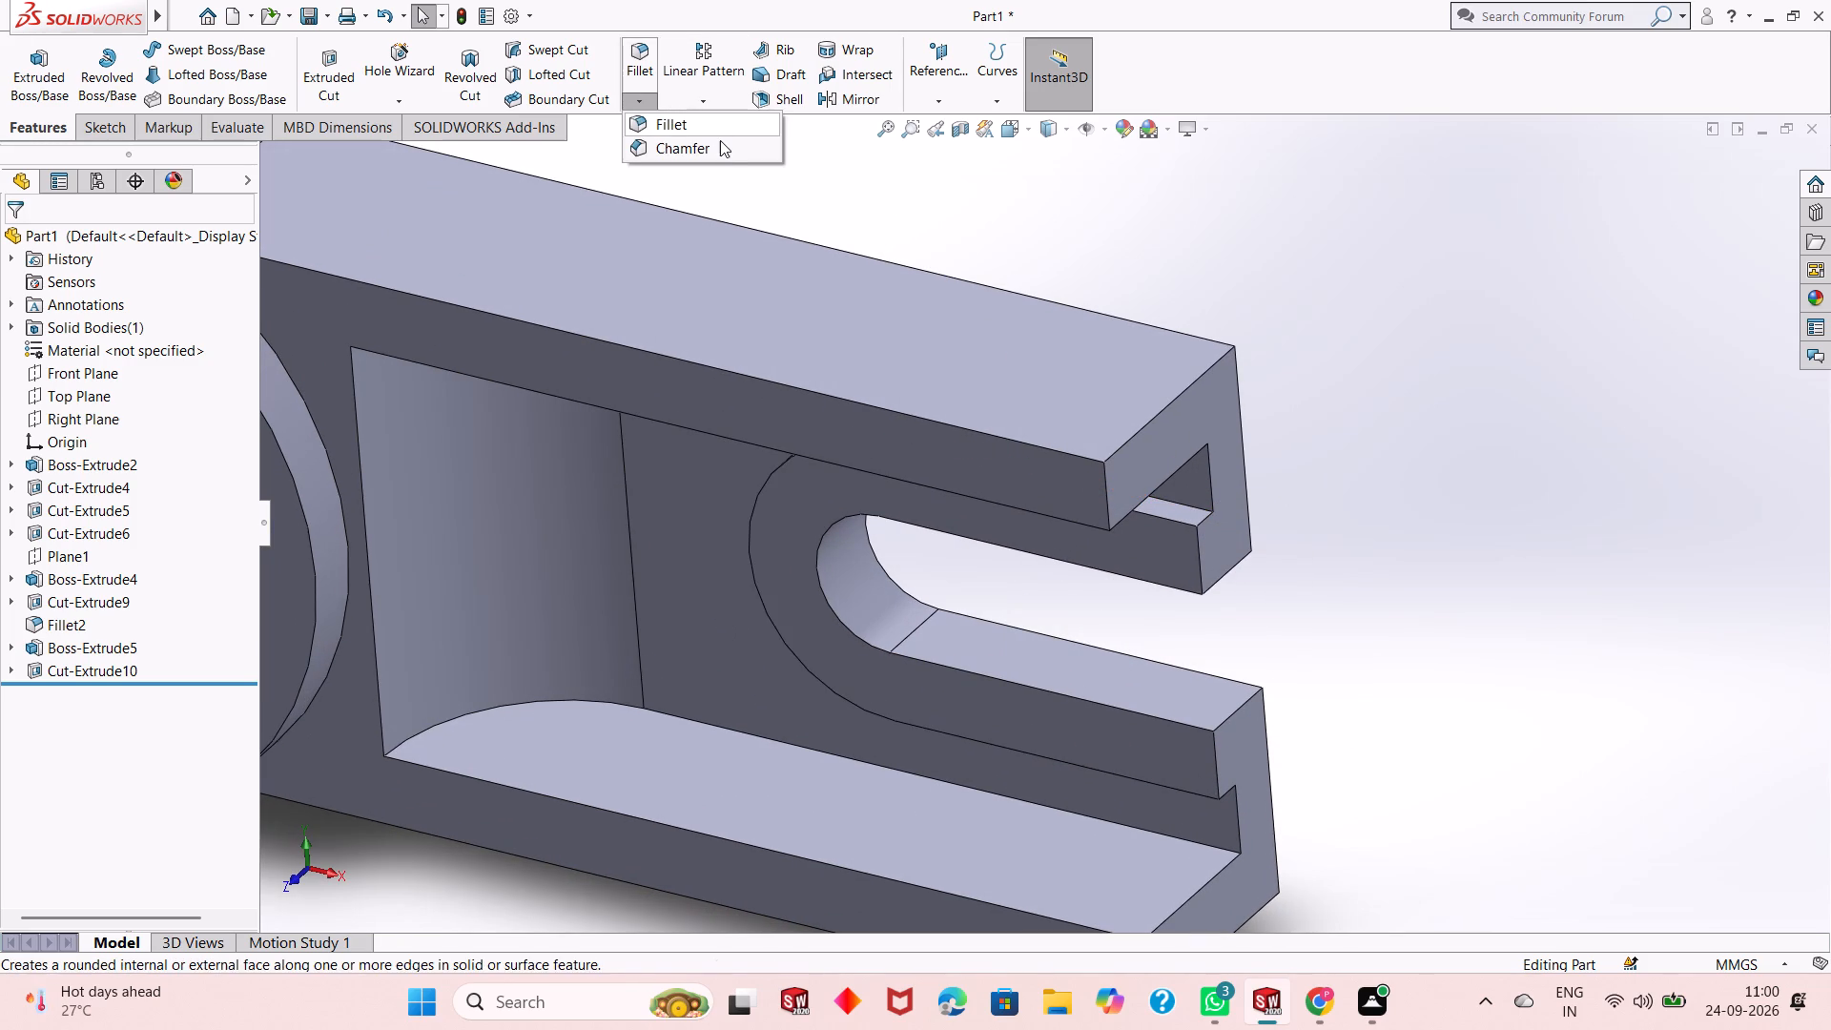
click(720, 142)
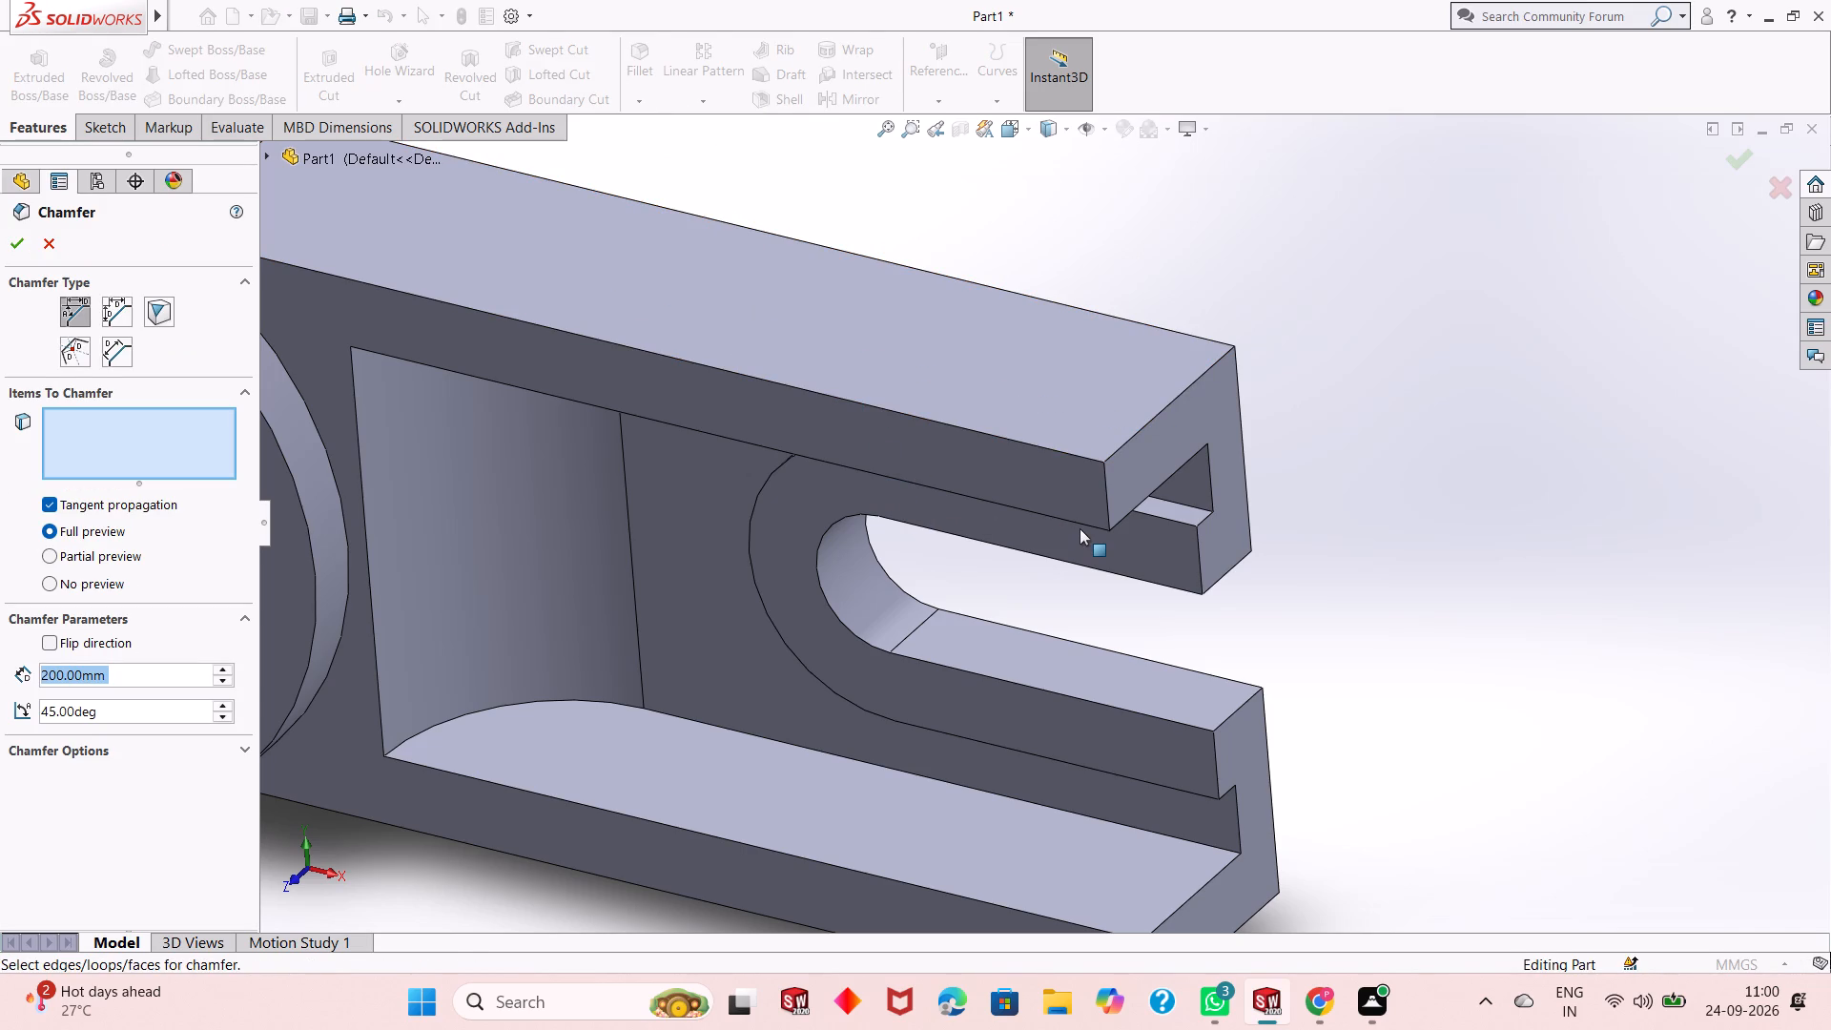
scroll(1080, 528, down, 1)
scroll(1093, 505, up, 1)
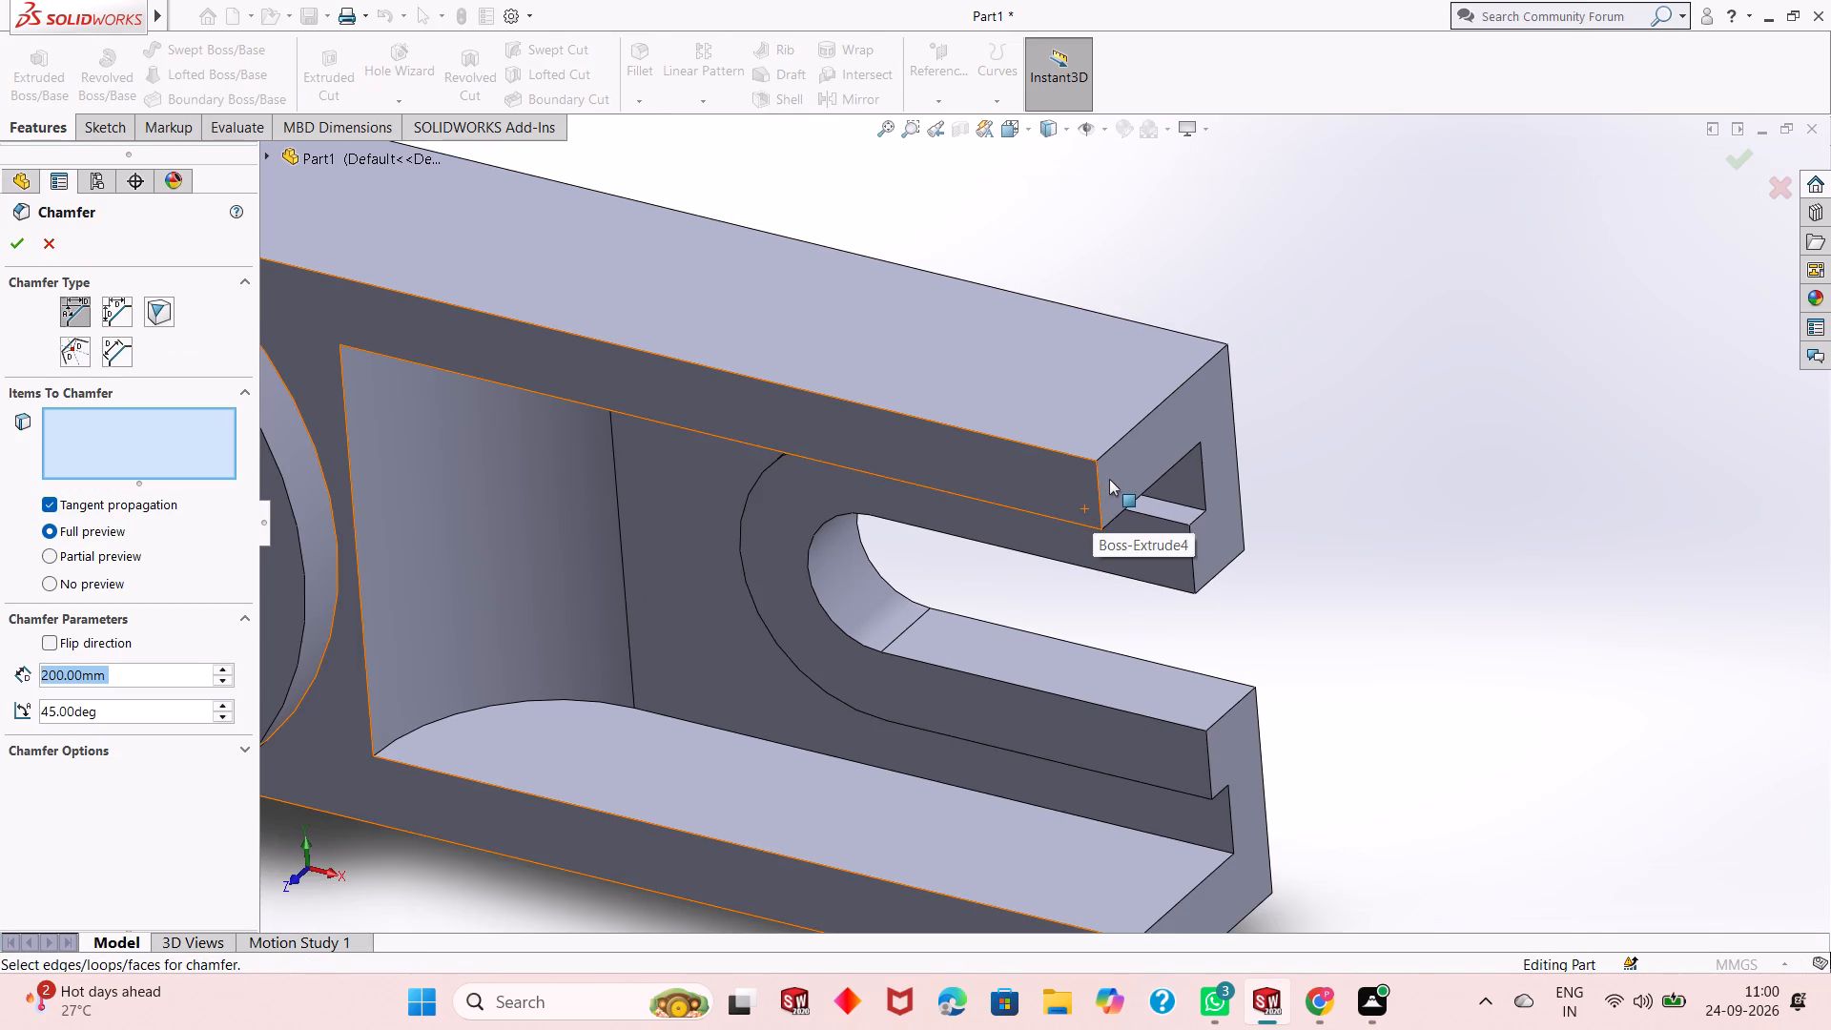
scroll(1106, 505, down, 2)
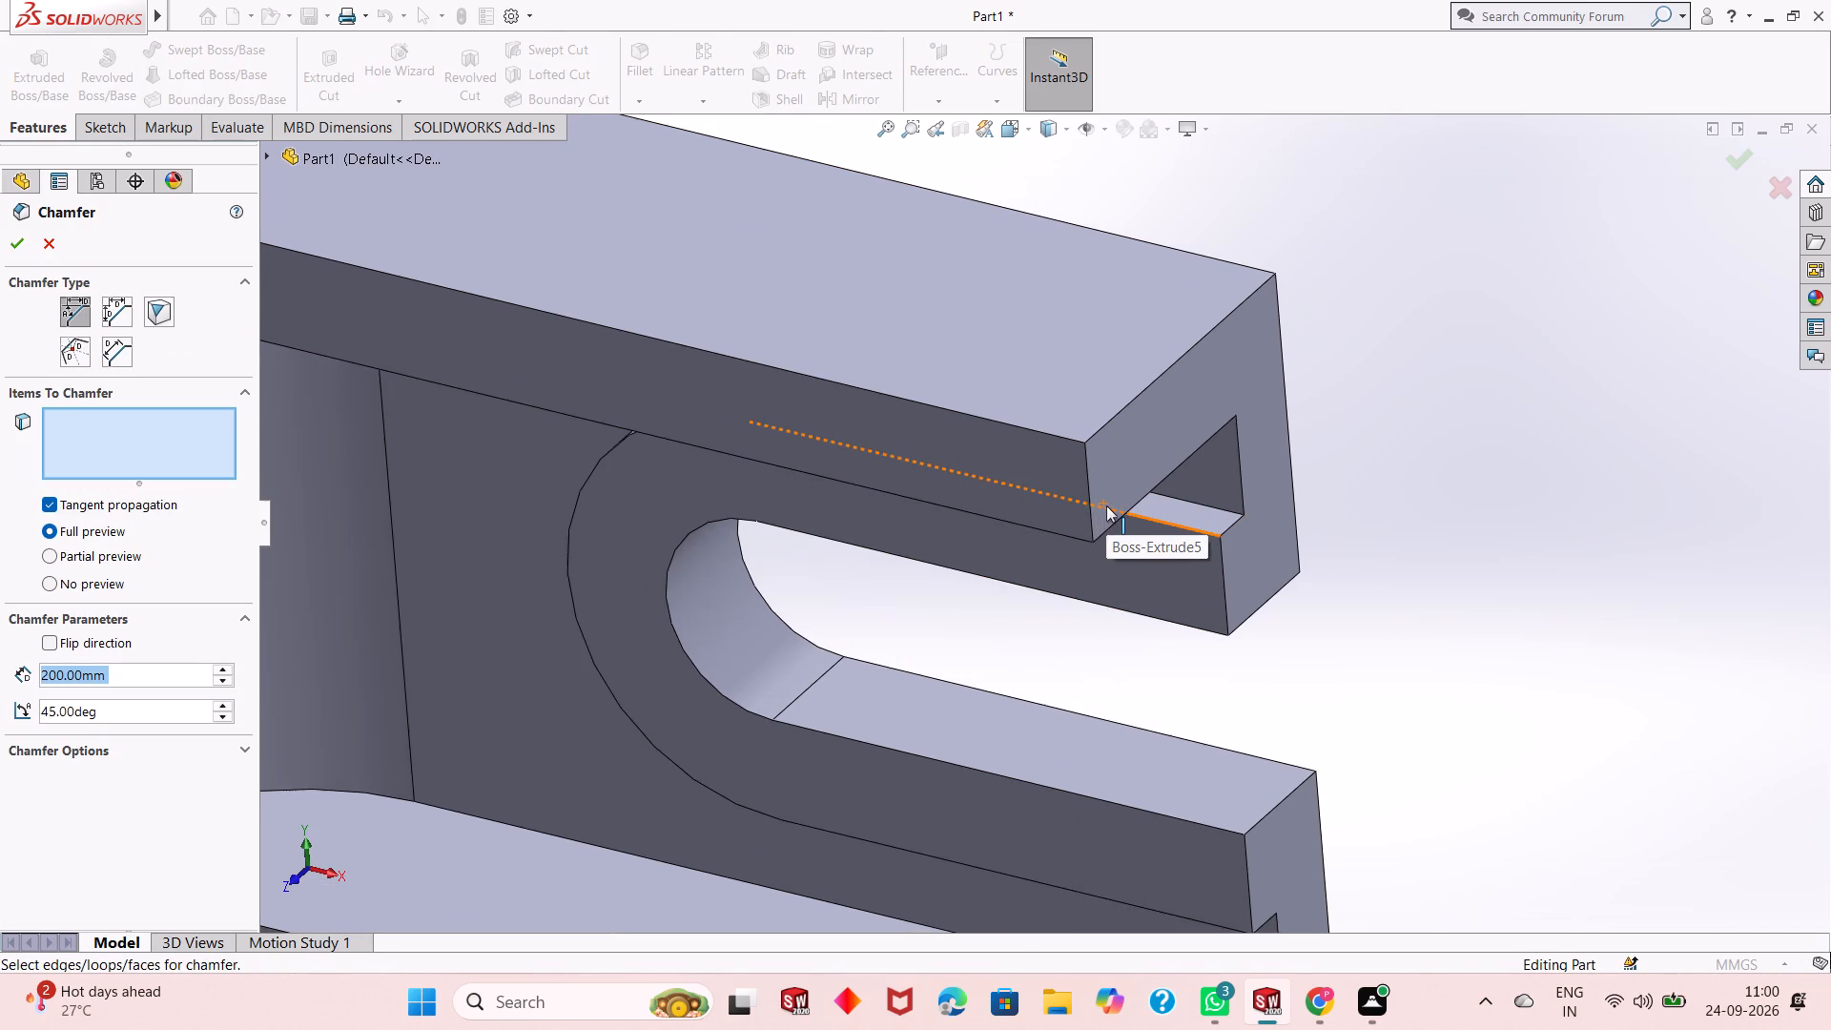
click(1083, 456)
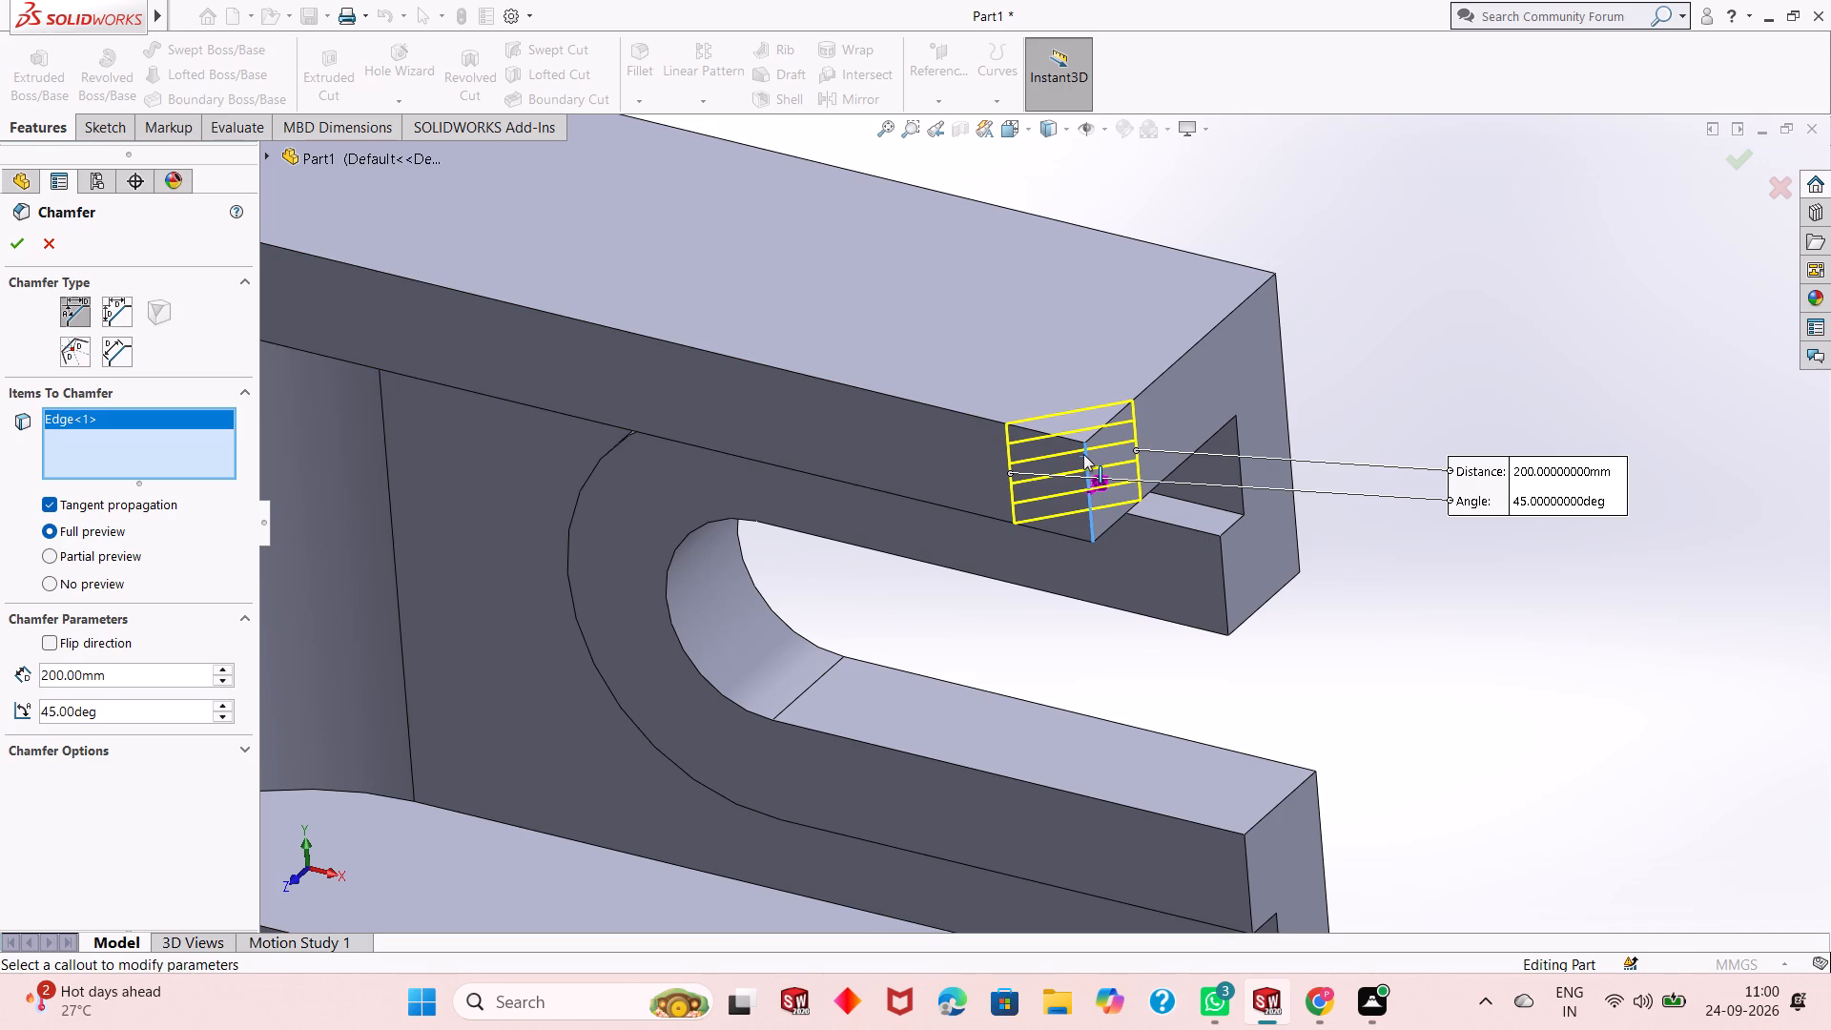
middle_drag(1094, 484, 1095, 484)
middle_drag(1095, 484, 1097, 511)
scroll(1096, 515, up, 4)
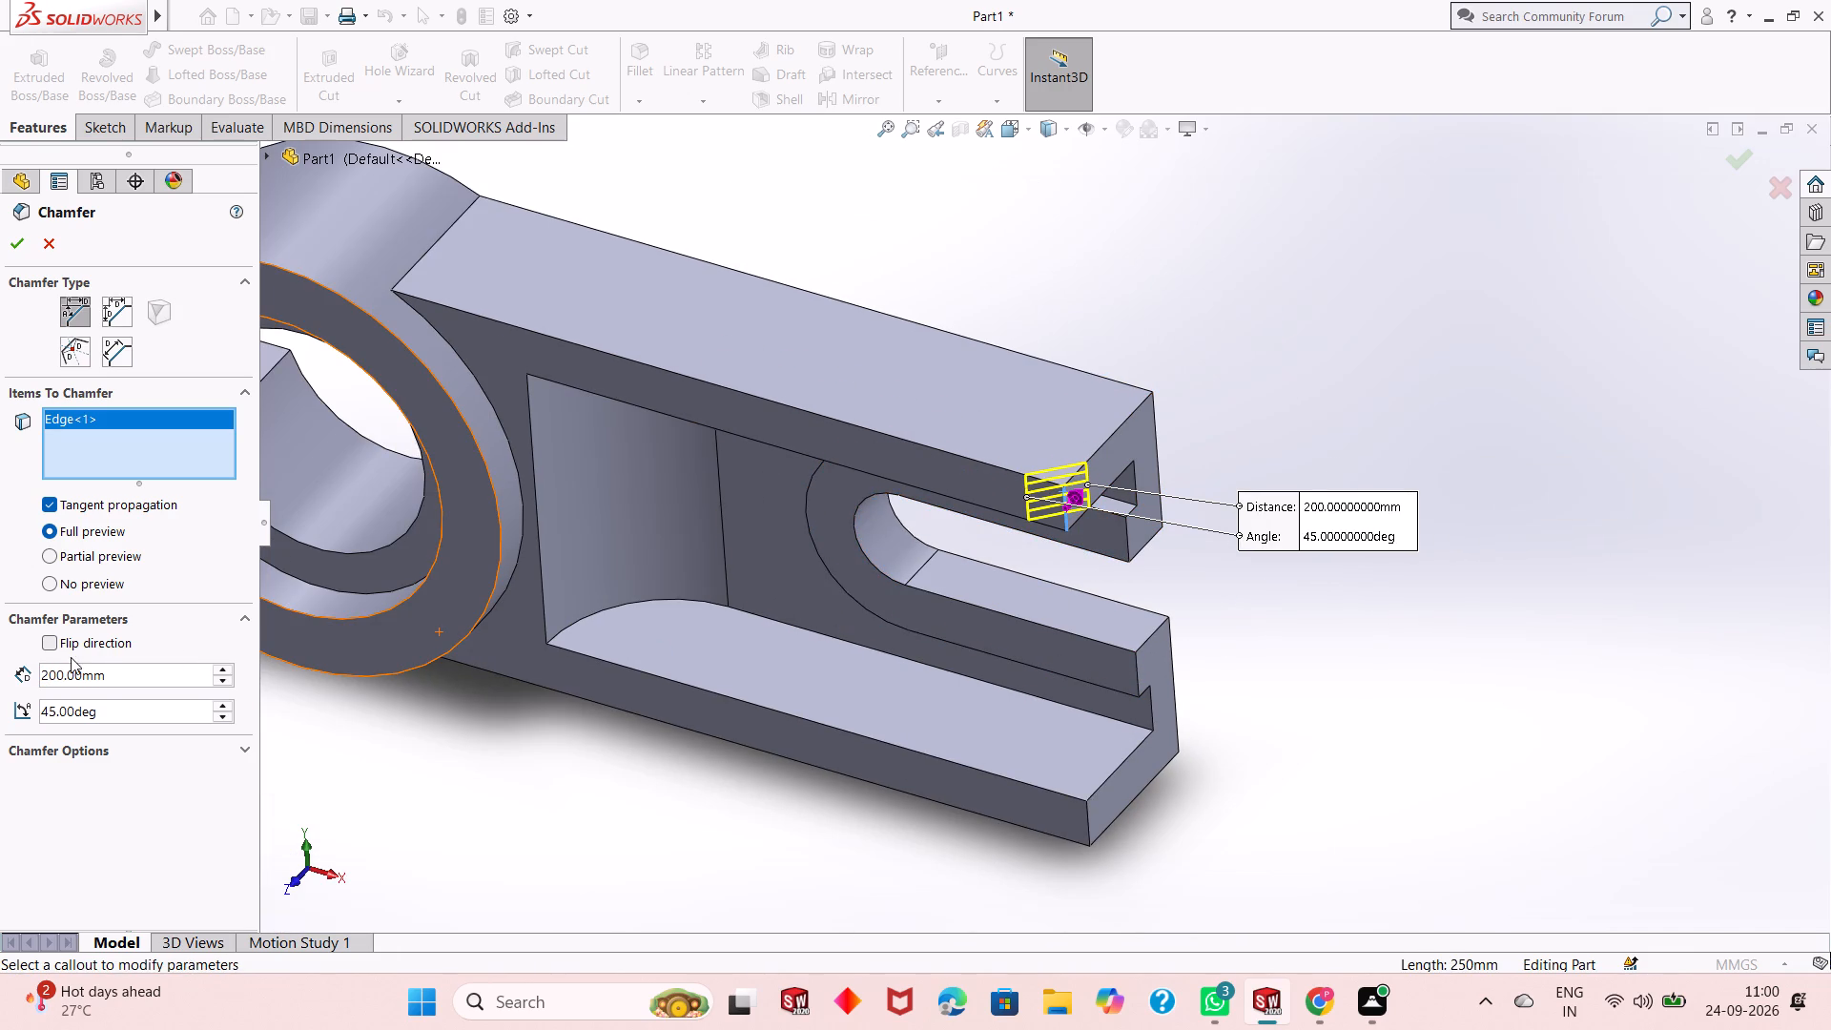
double_click(147, 686)
text(500)
key(Return)
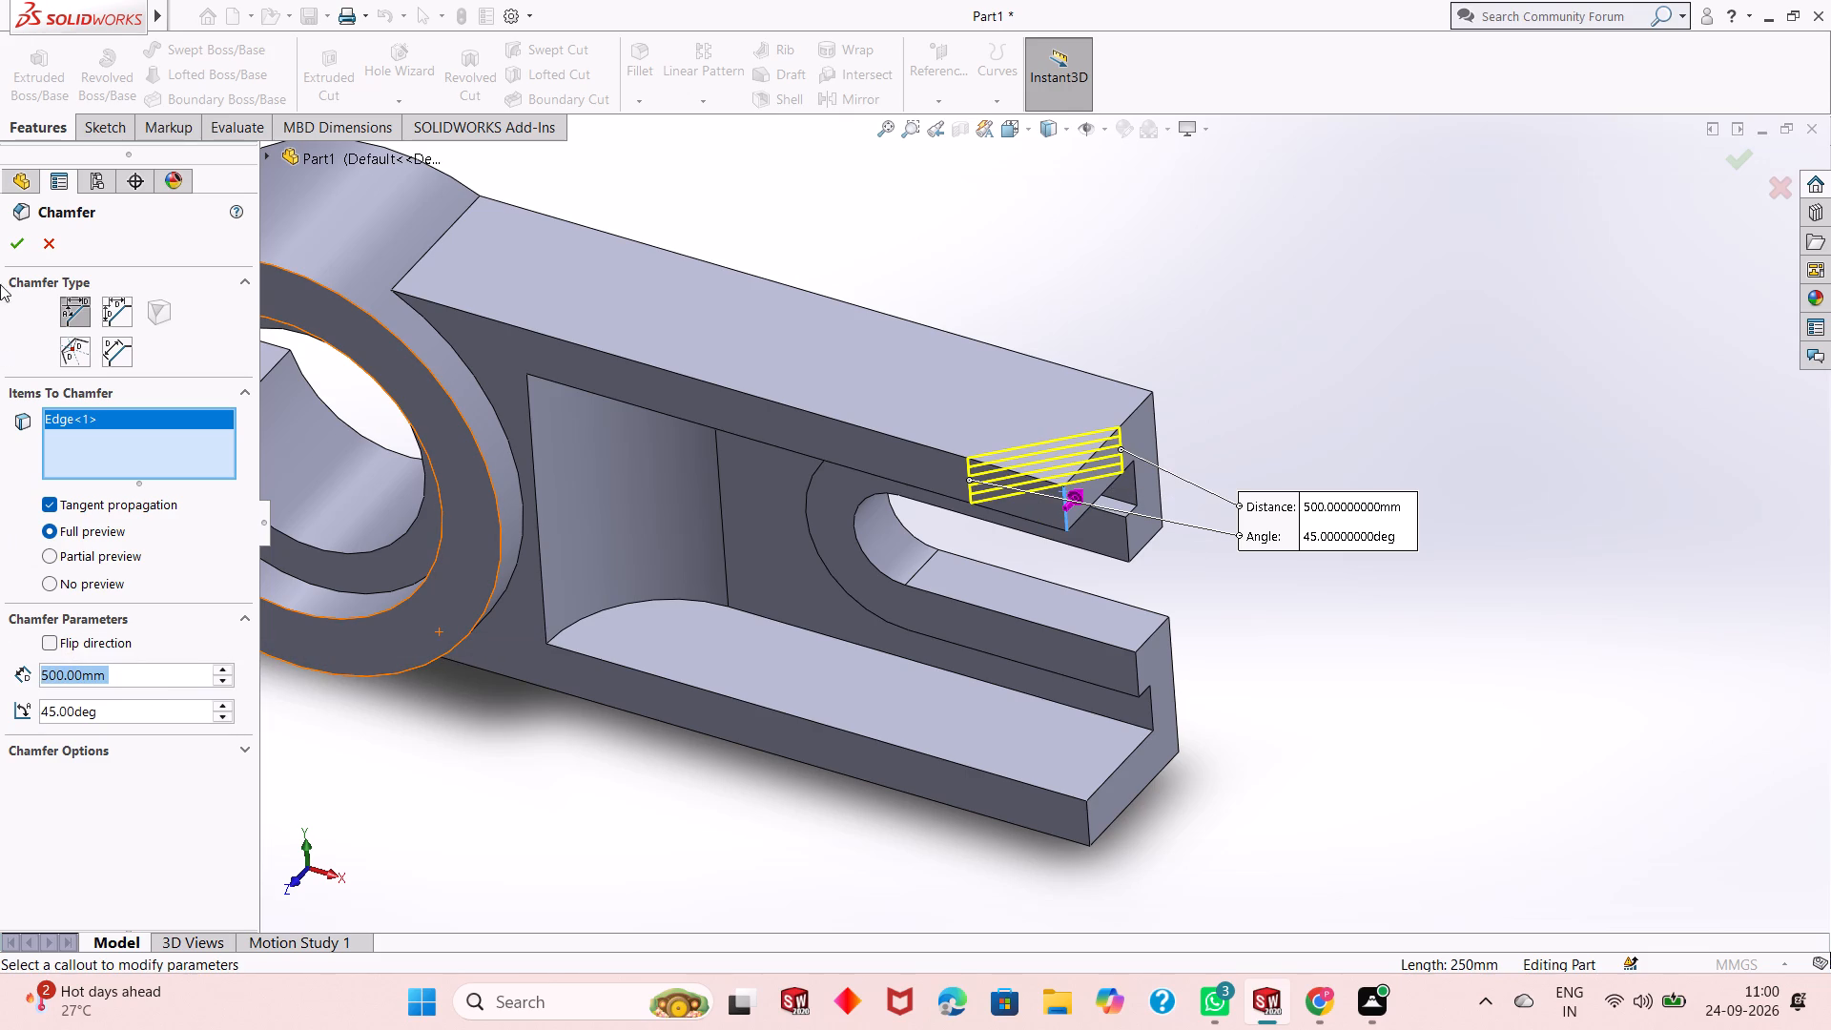
click(16, 243)
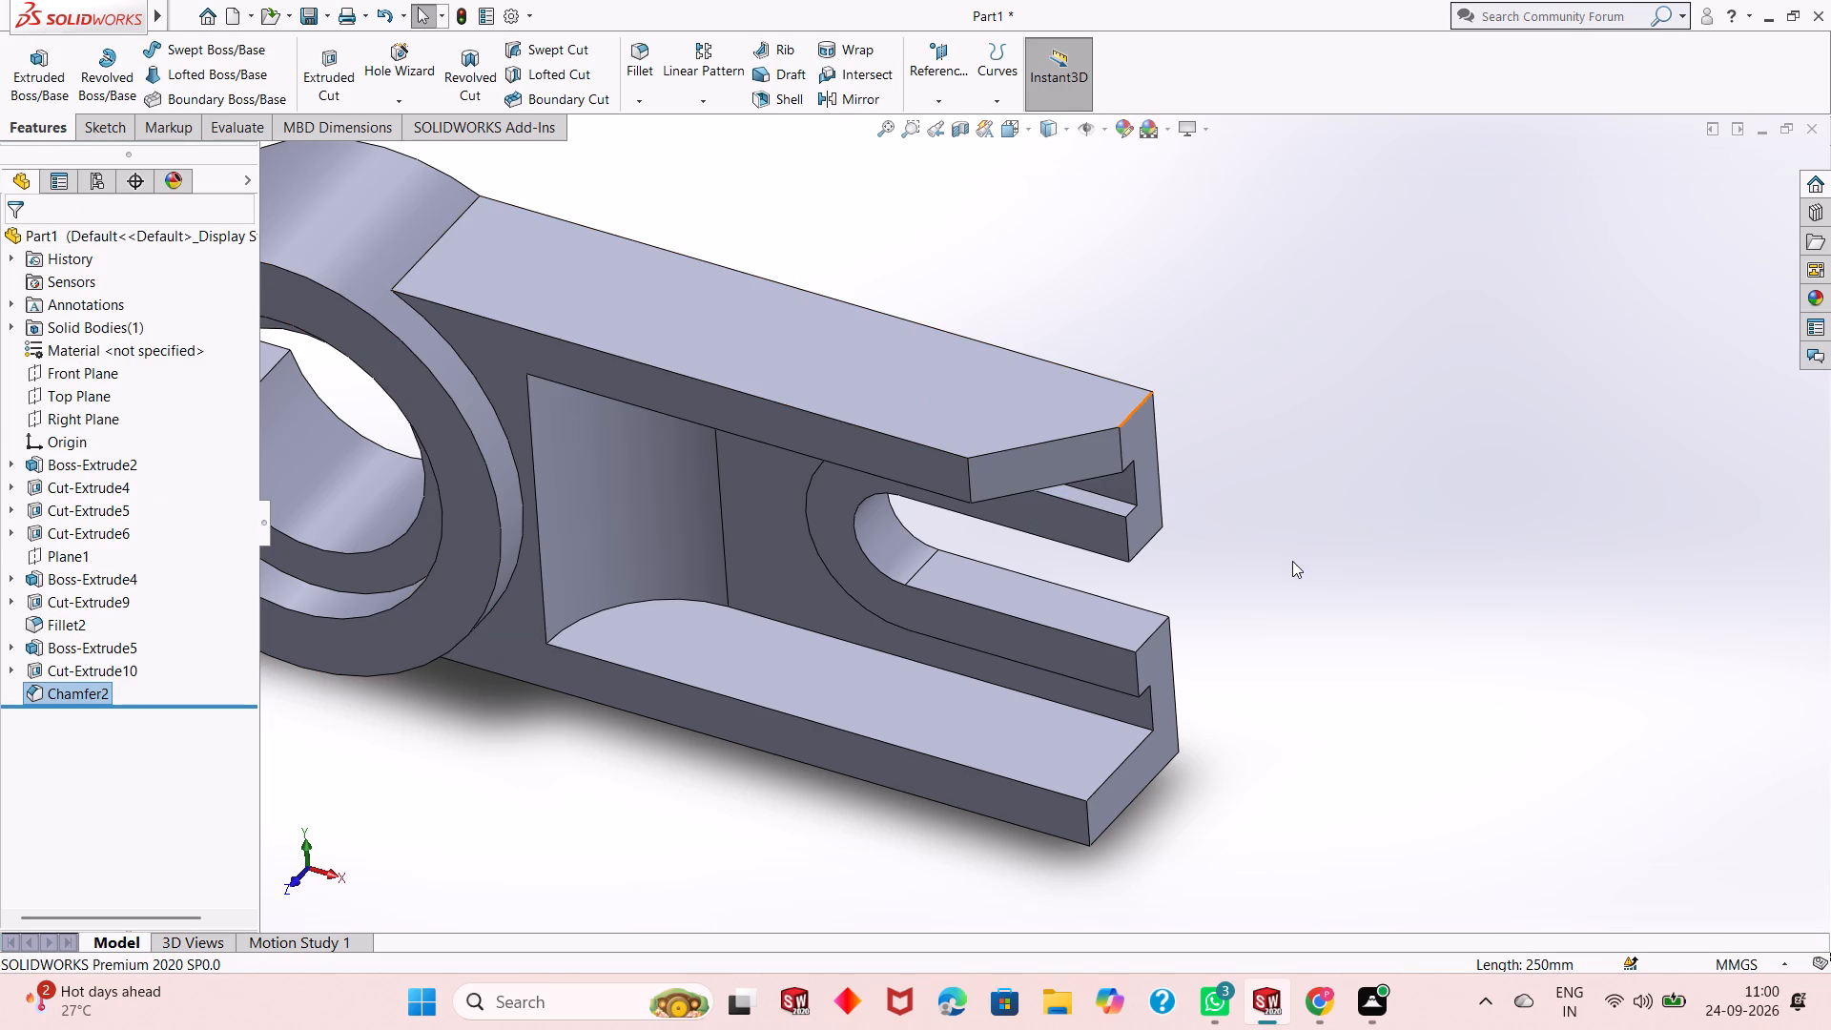
Chamfer the matching short front corner edge of the lower wall at the free end by 500 mm at 45°.
middle_drag(1053, 610, 1074, 504)
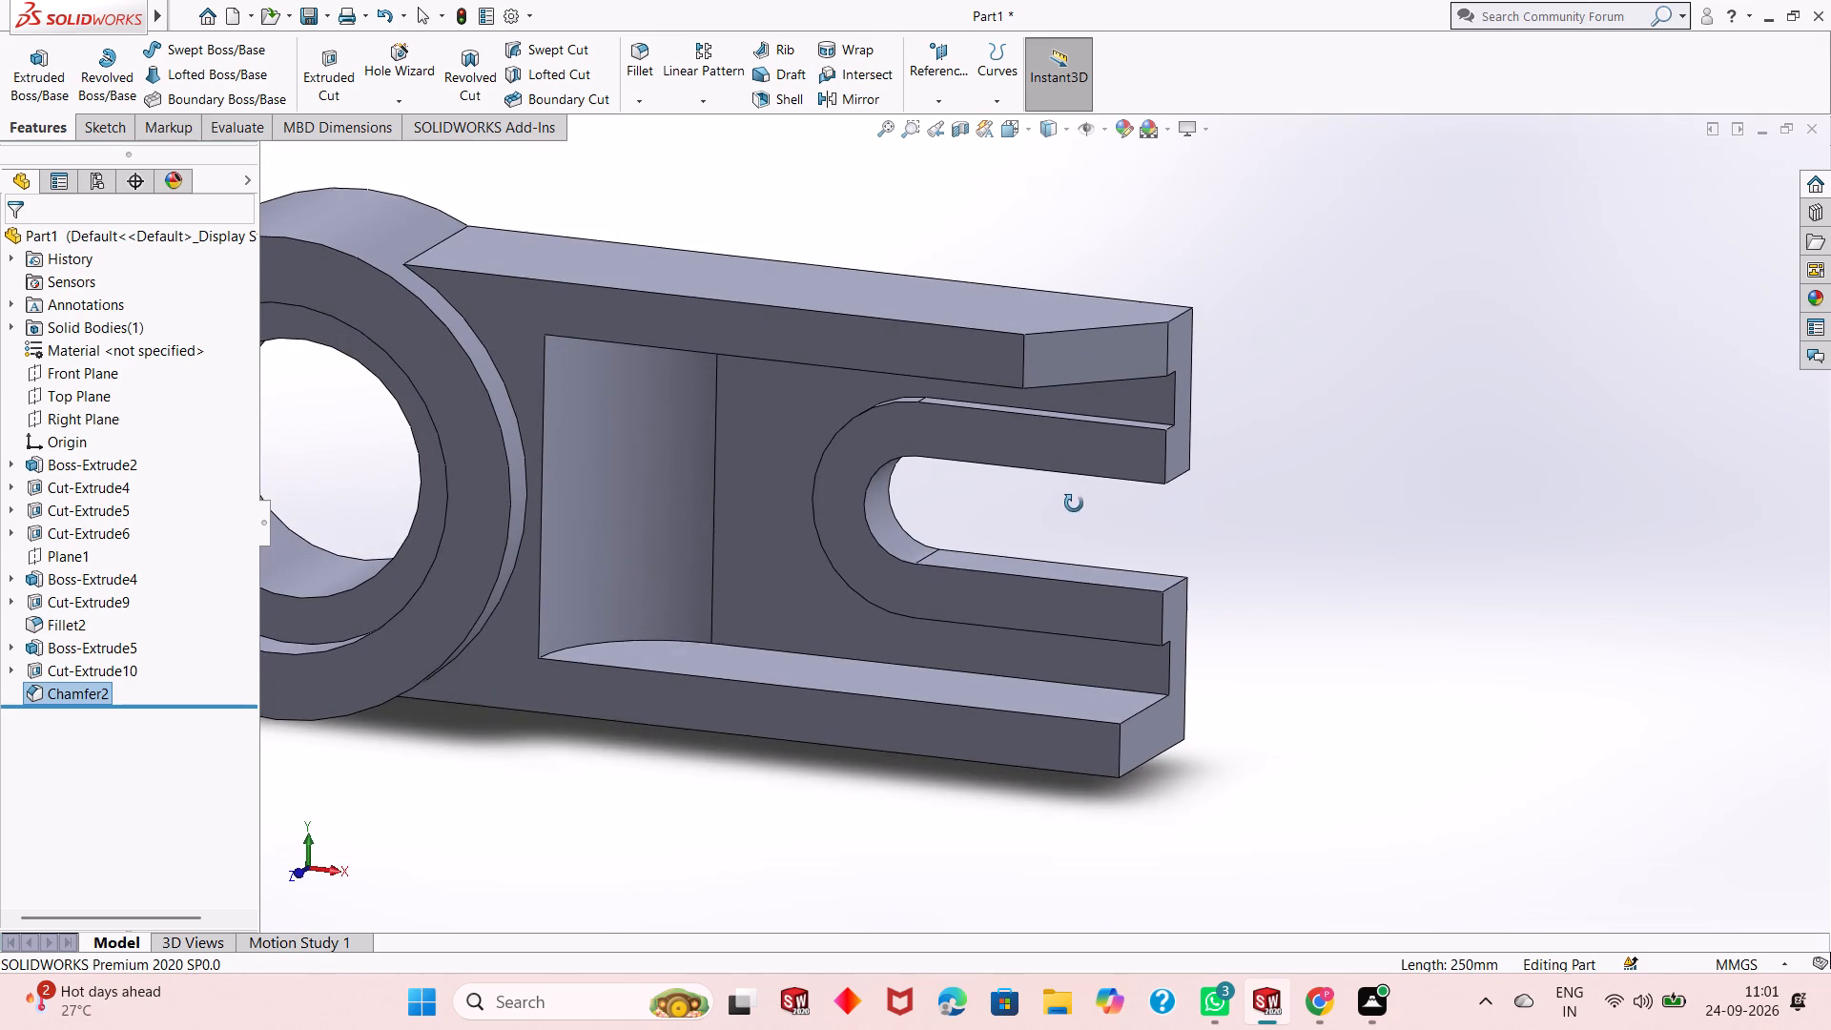
middle_drag(1074, 504, 1074, 499)
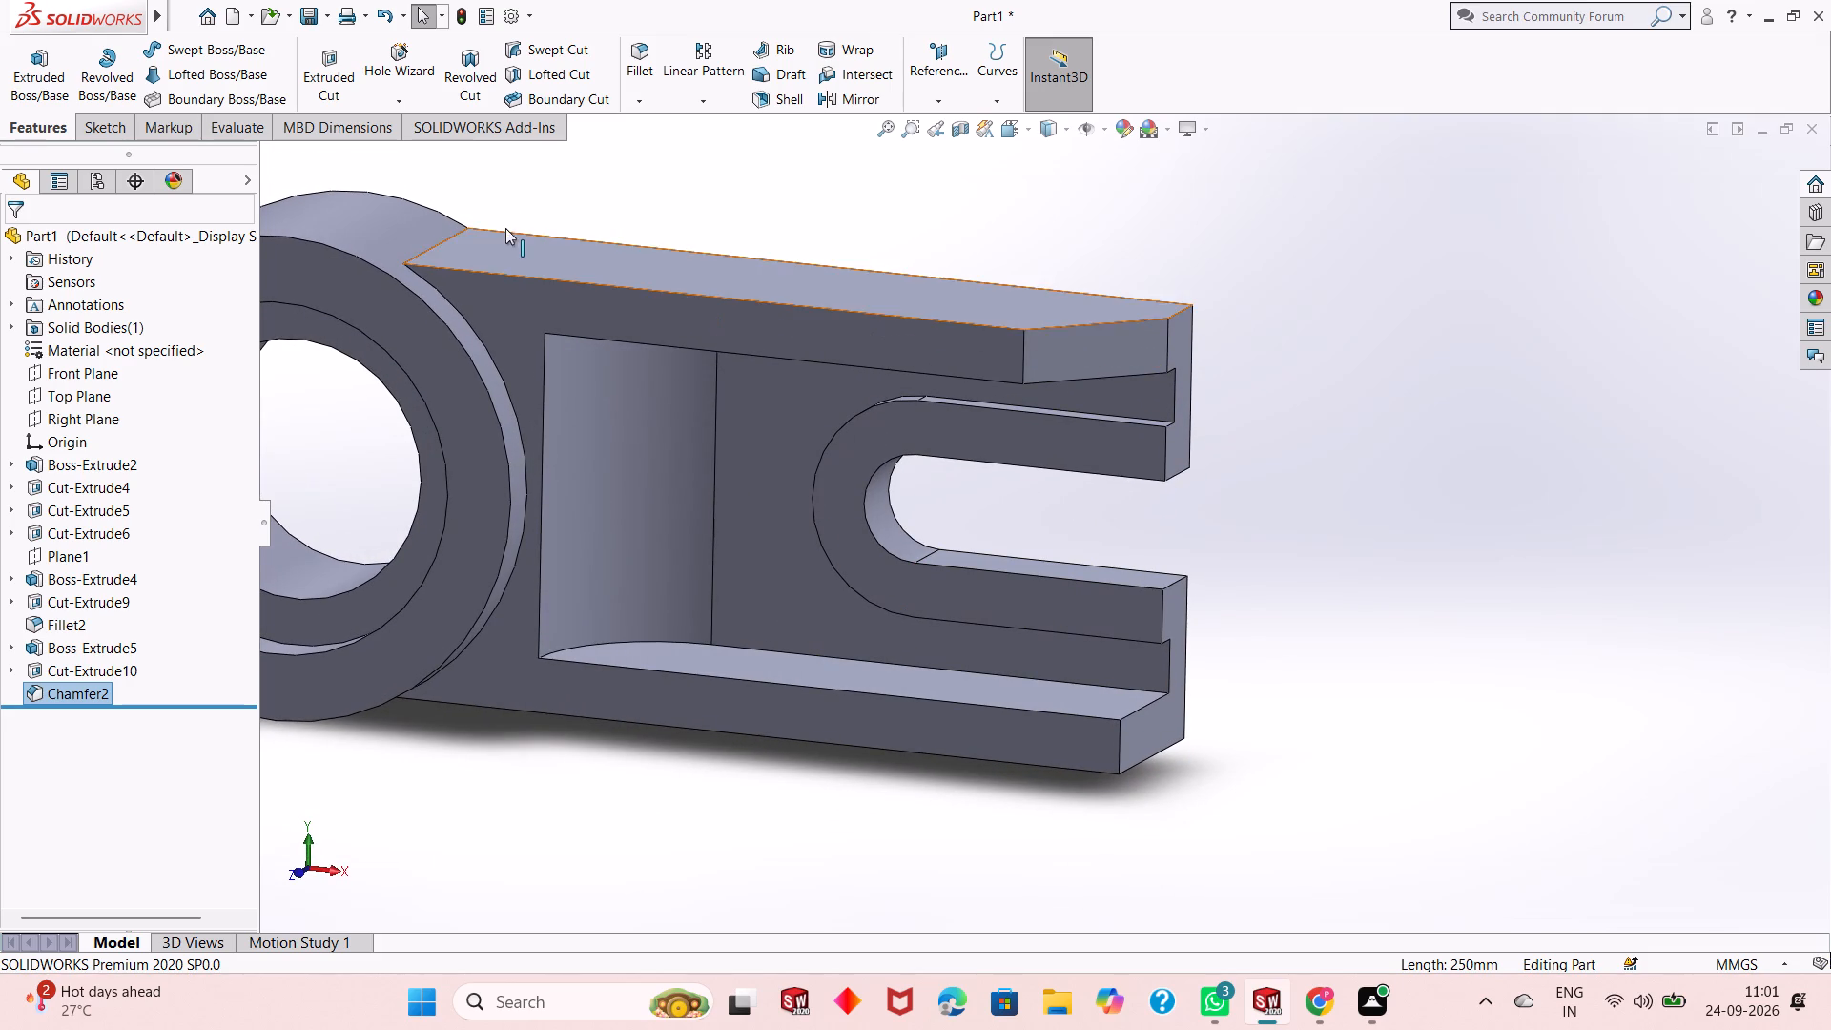
click(650, 99)
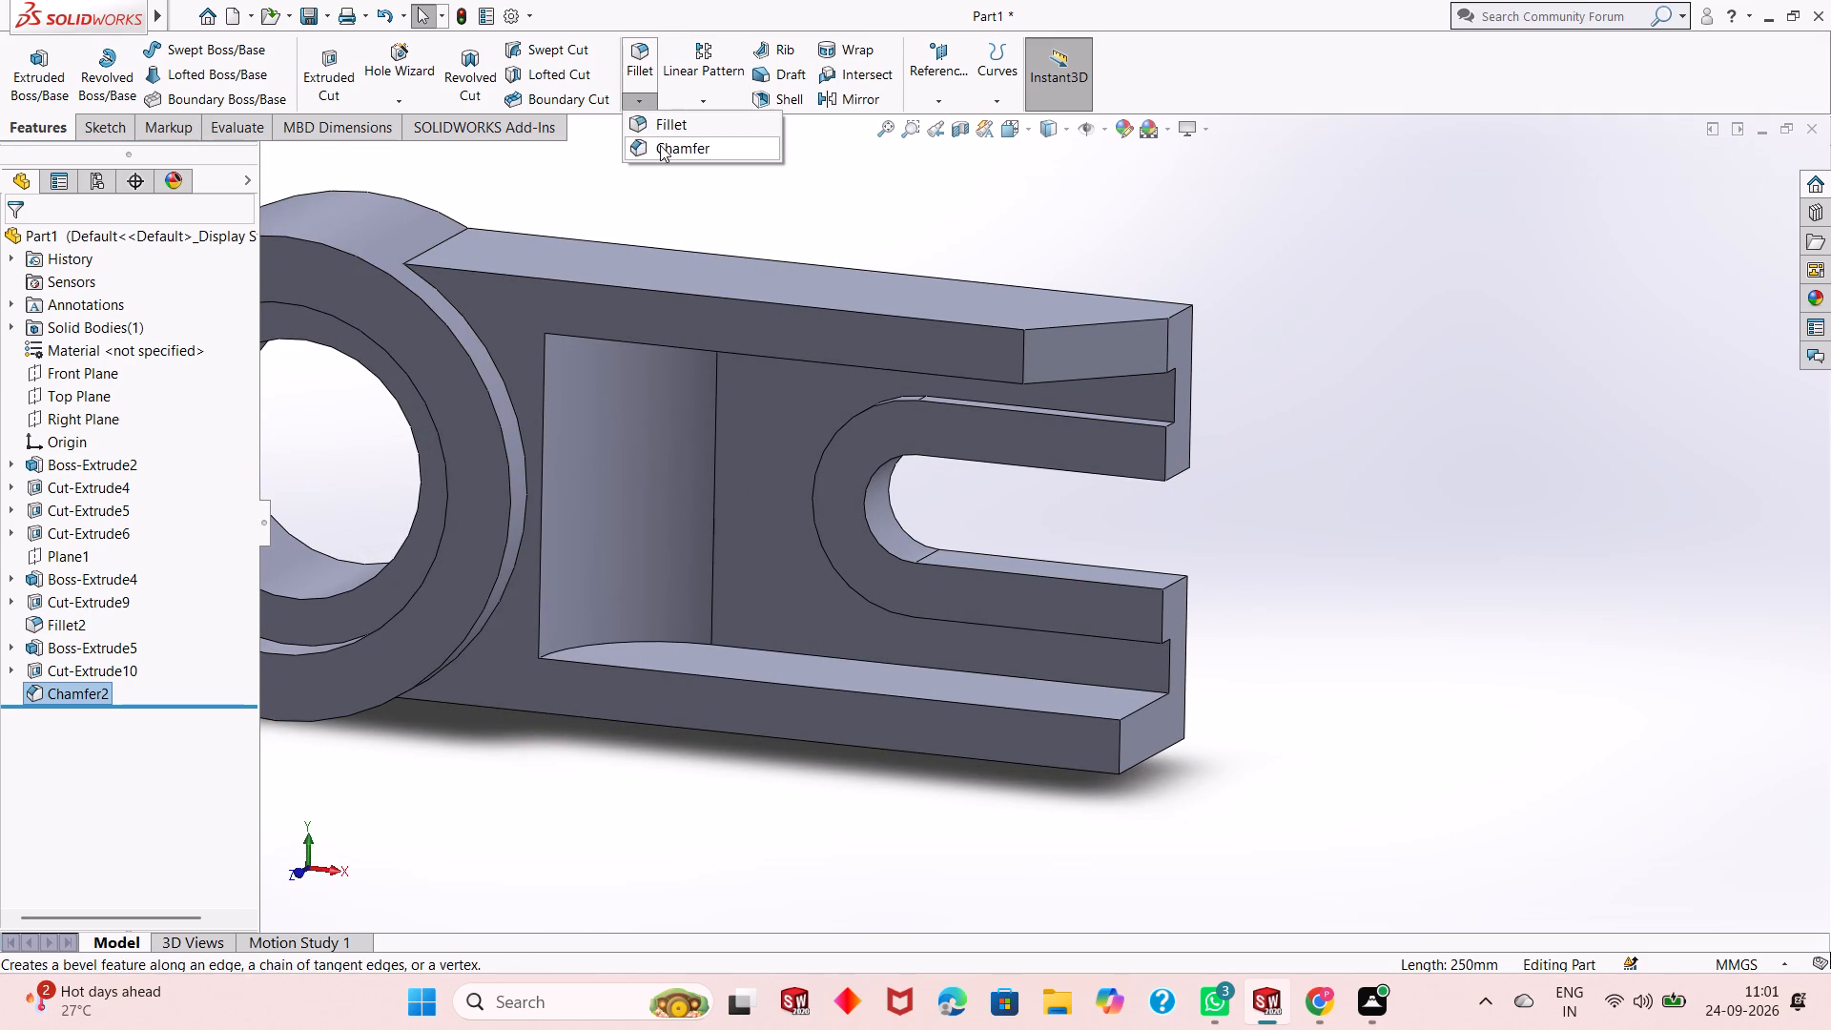
click(660, 145)
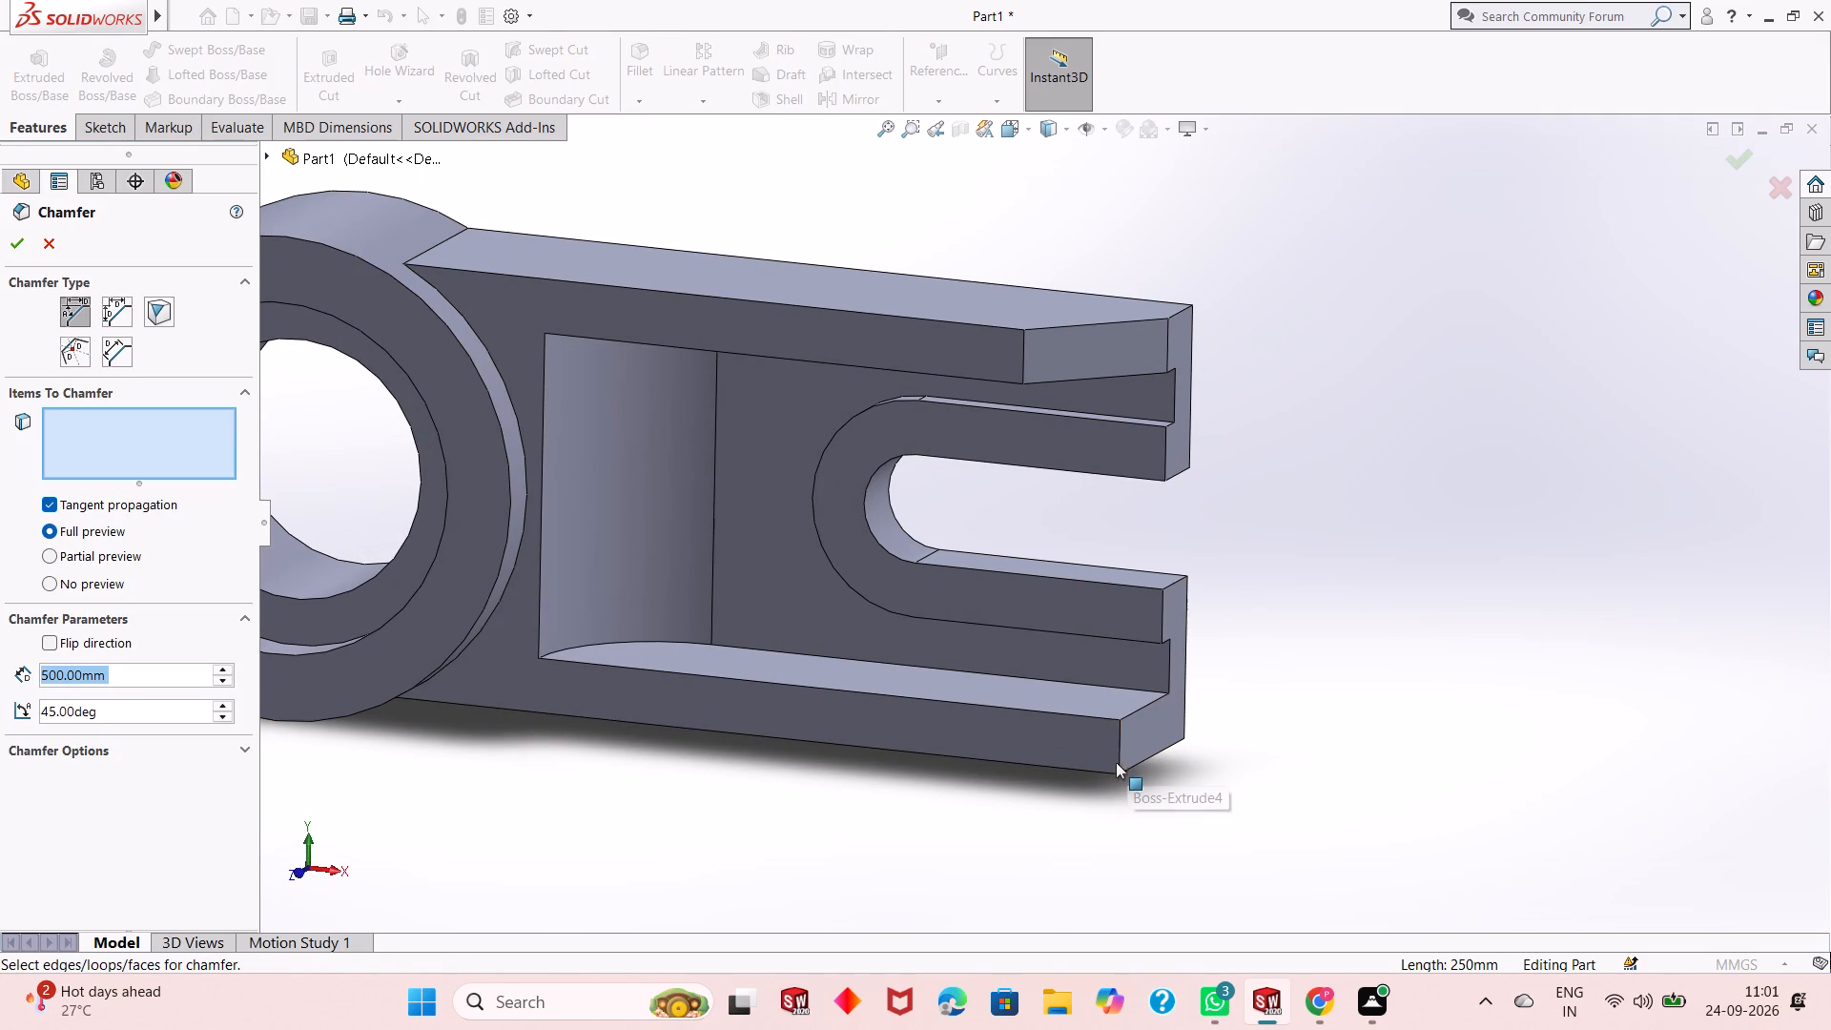
click(1117, 754)
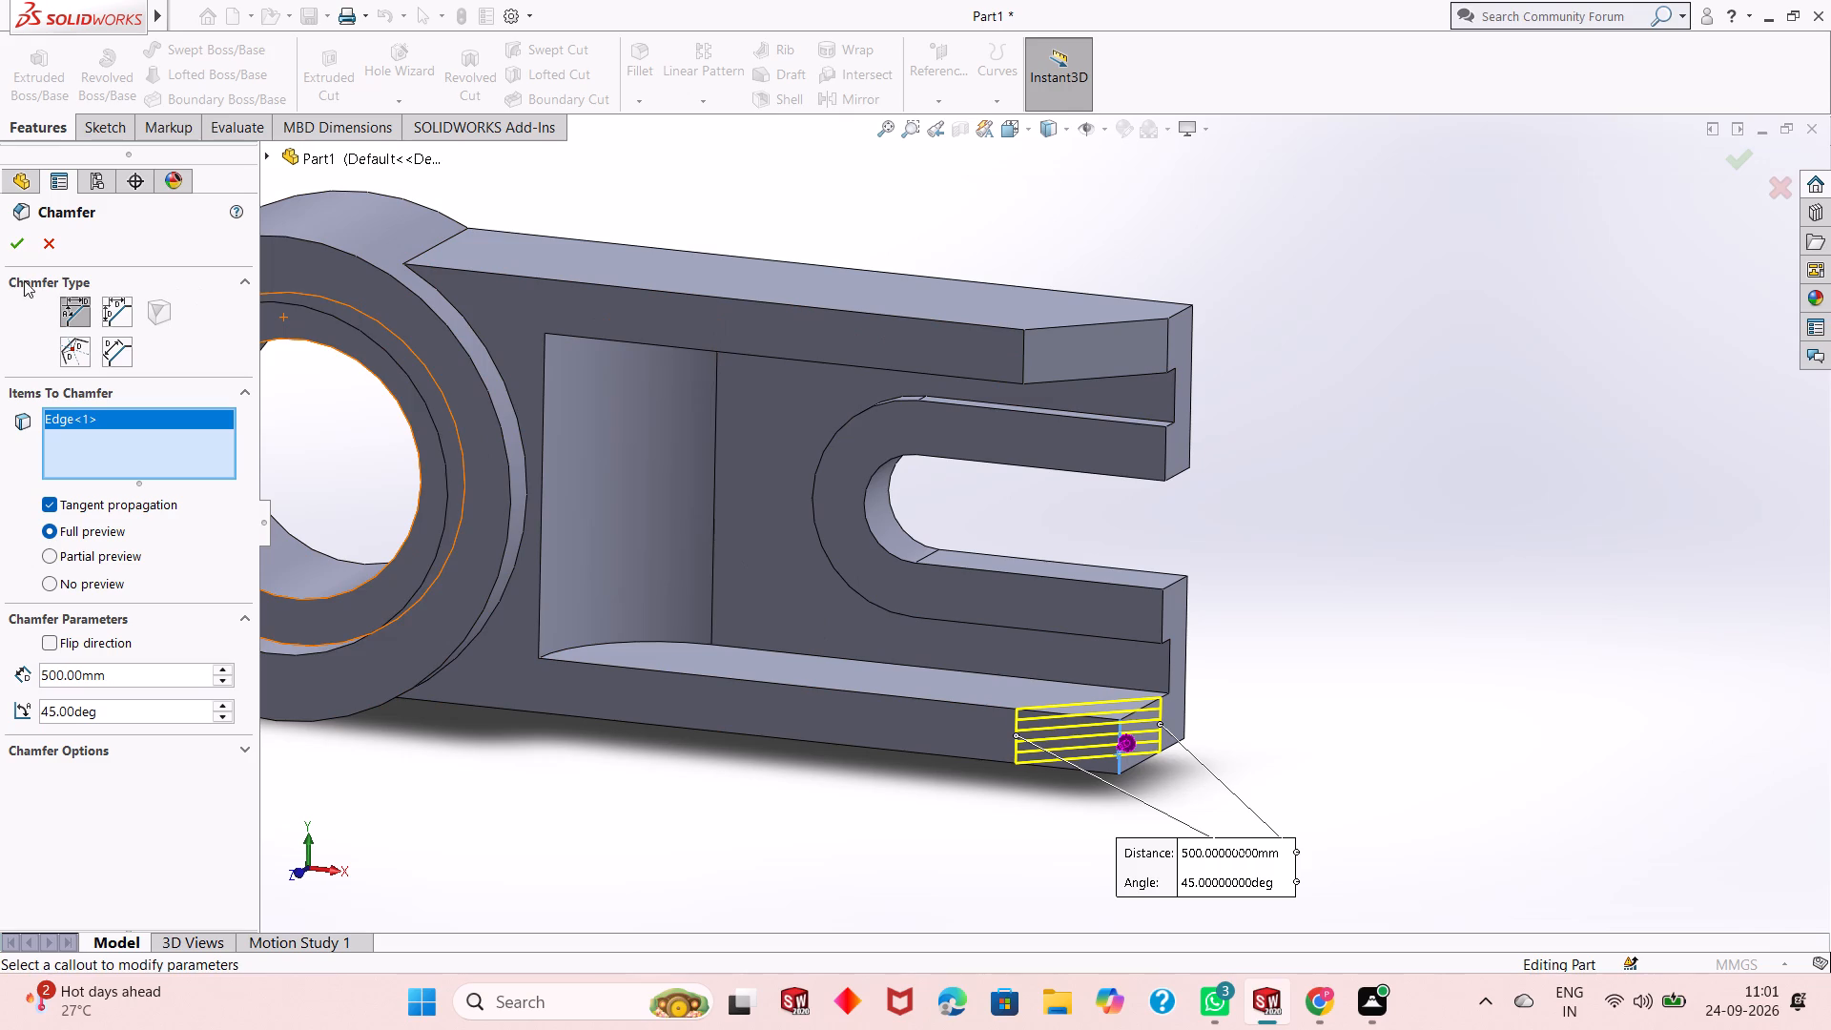
click(19, 243)
Examine both chamfered wall ends, the open slot and the split ring from several angles.
scroll(998, 544, up, 1)
middle_drag(1000, 545, 977, 634)
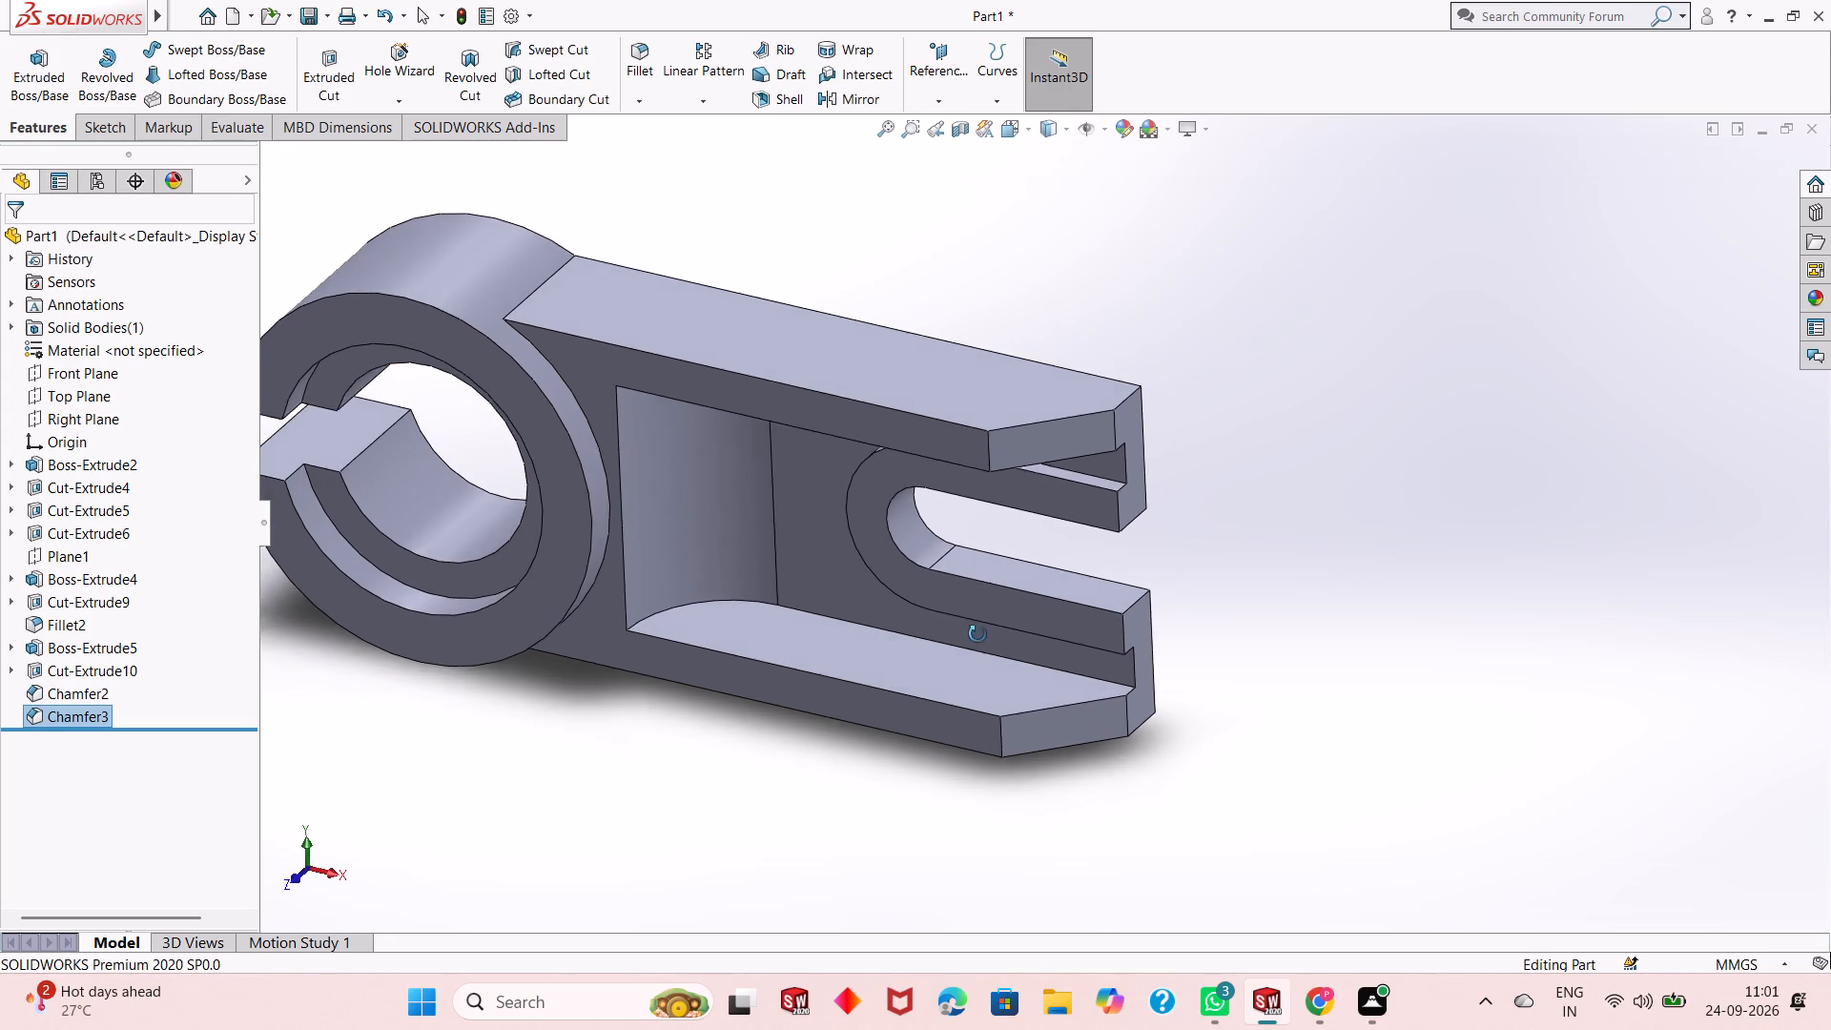
middle_drag(977, 634, 975, 646)
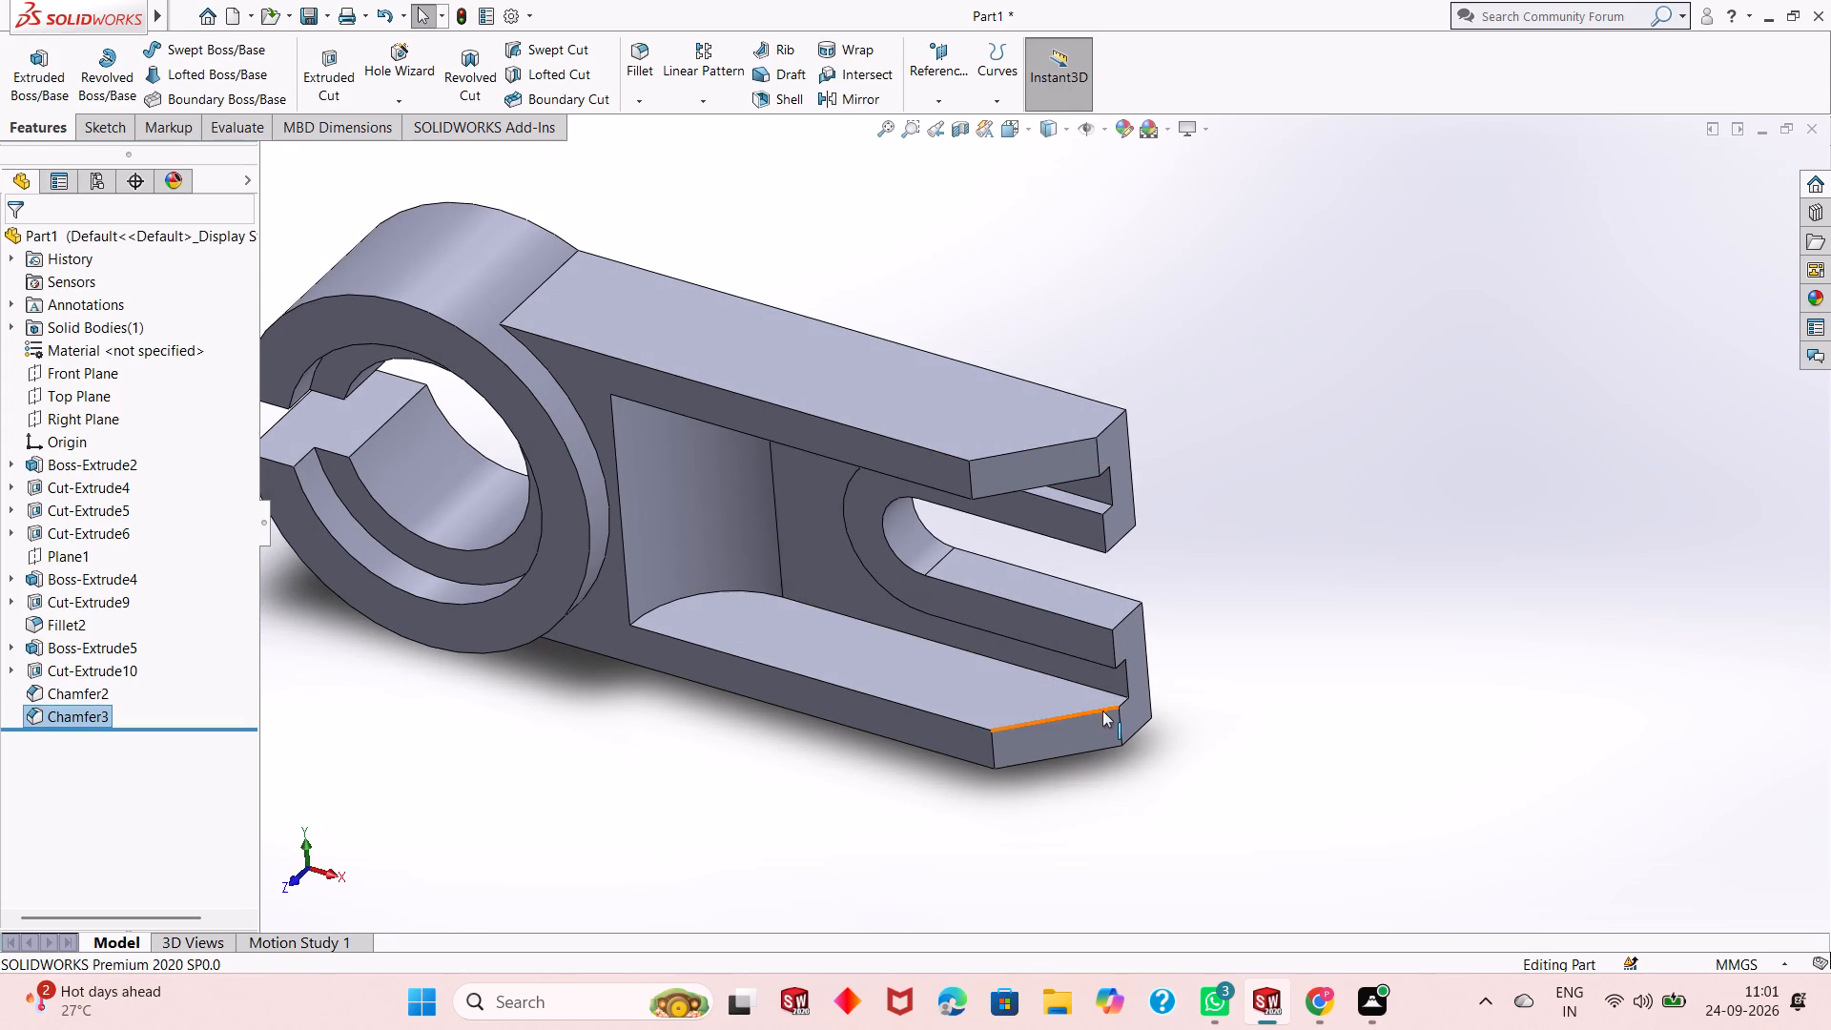
middle_drag(1102, 711, 1044, 624)
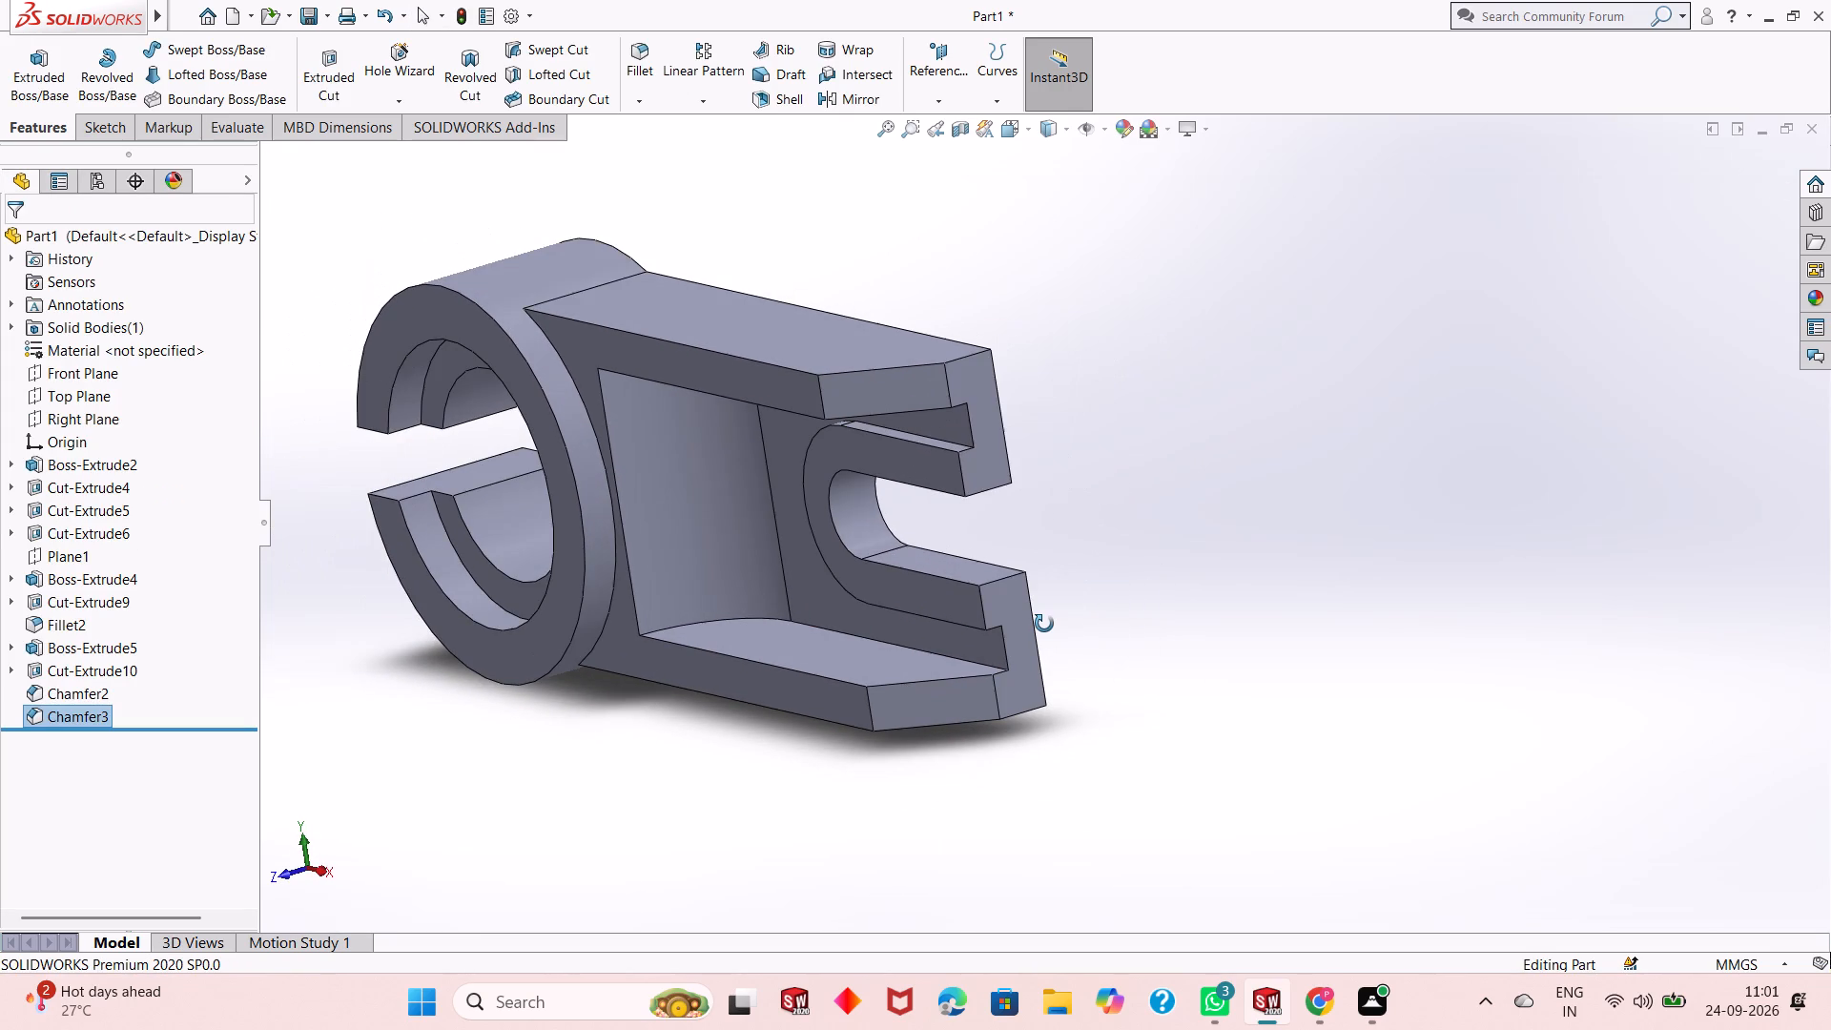
middle_drag(1044, 624, 1099, 593)
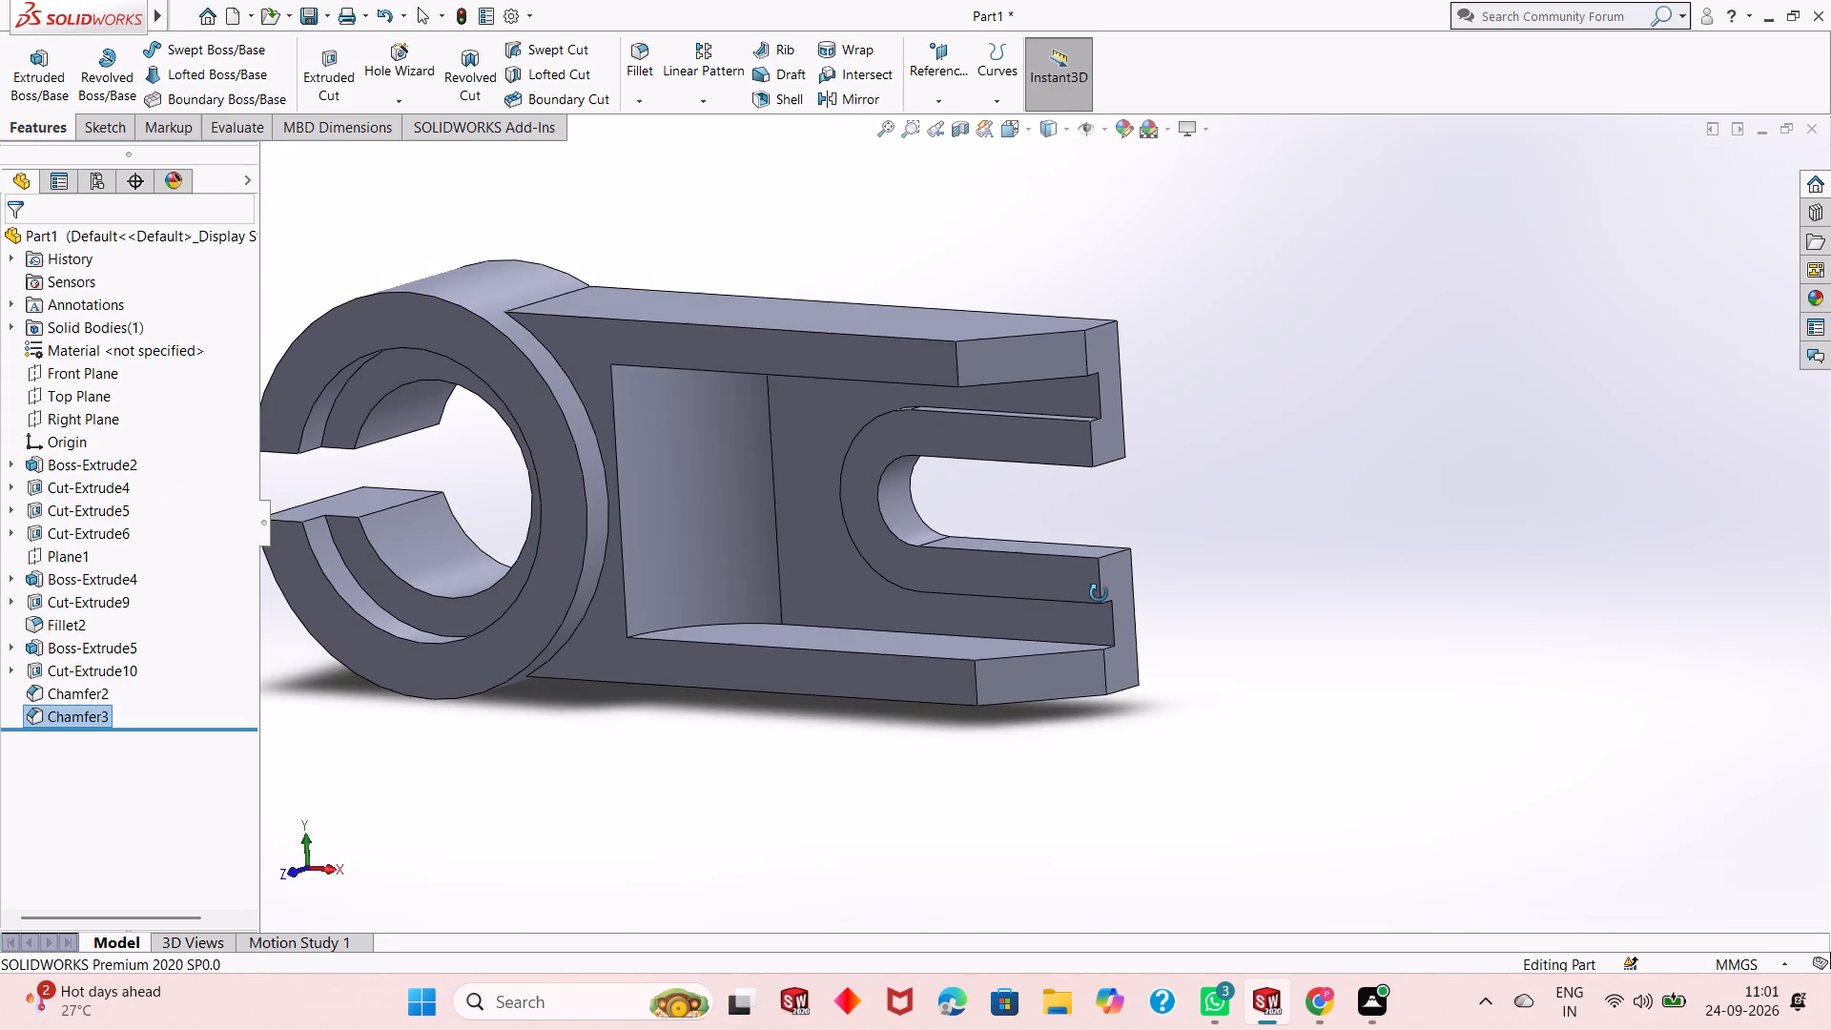
middle_drag(1099, 593, 1183, 628)
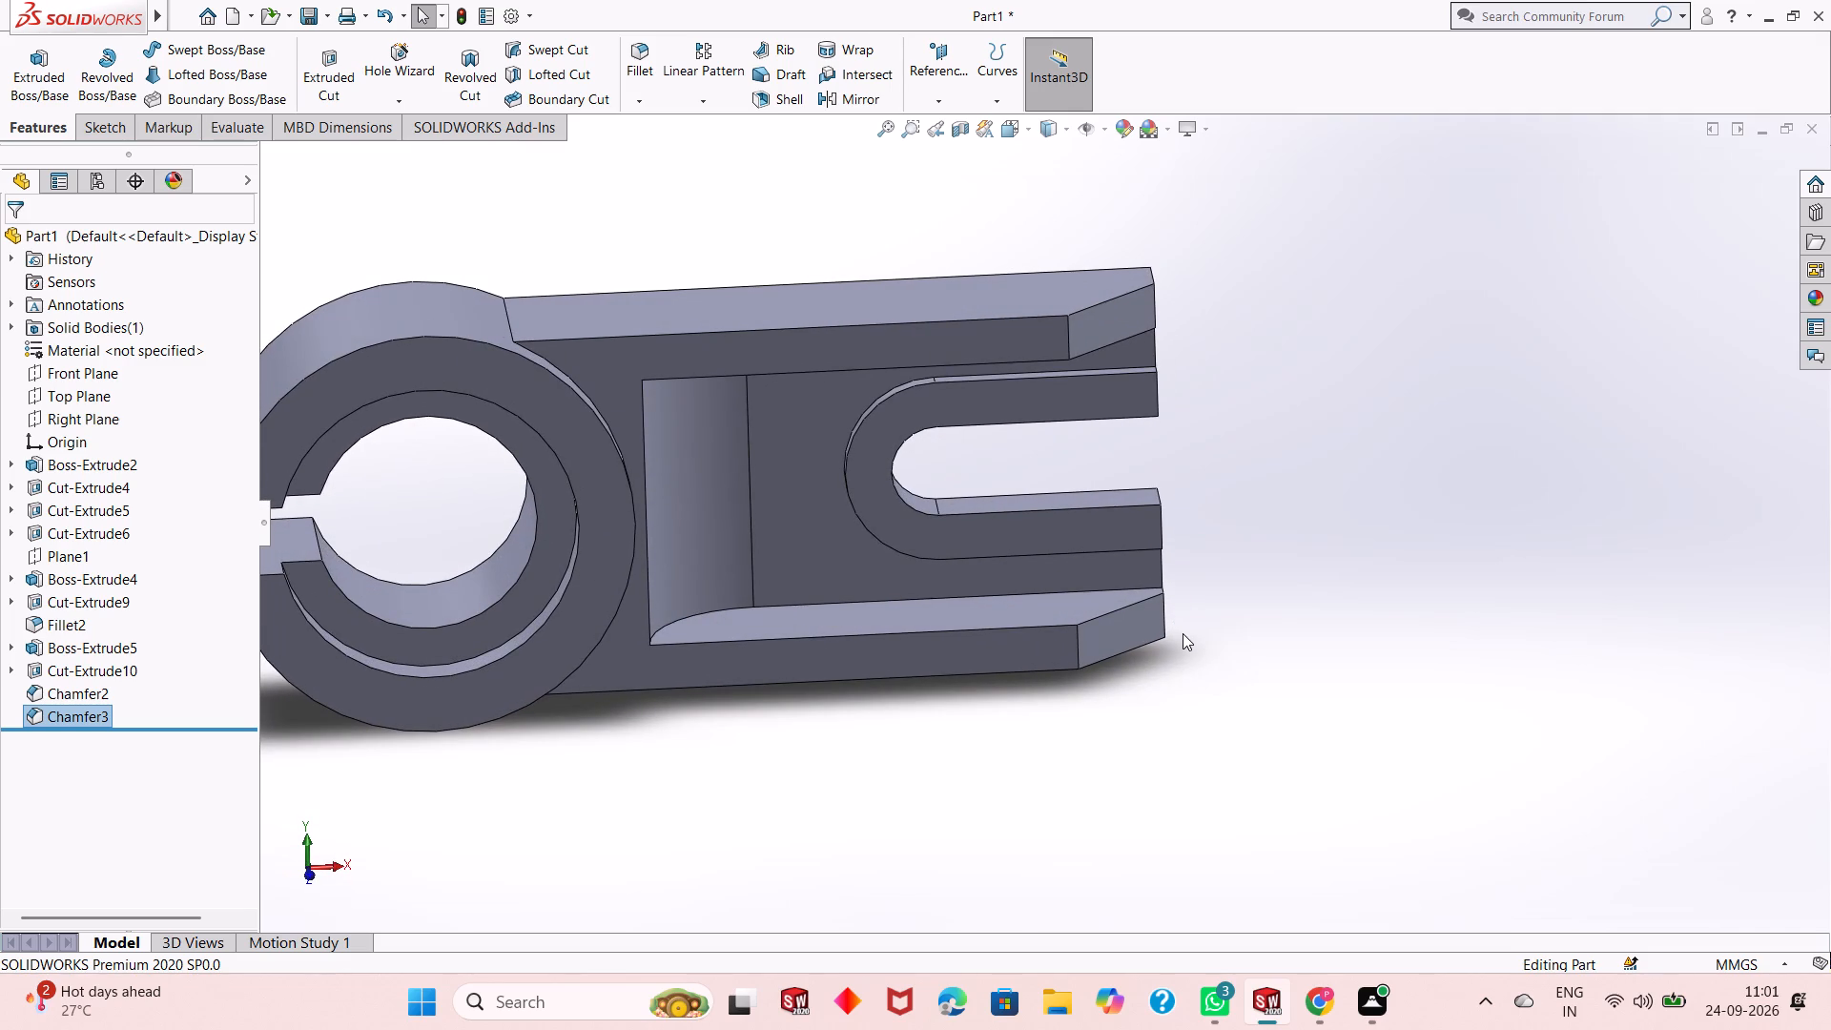
middle_drag(1183, 570, 1158, 563)
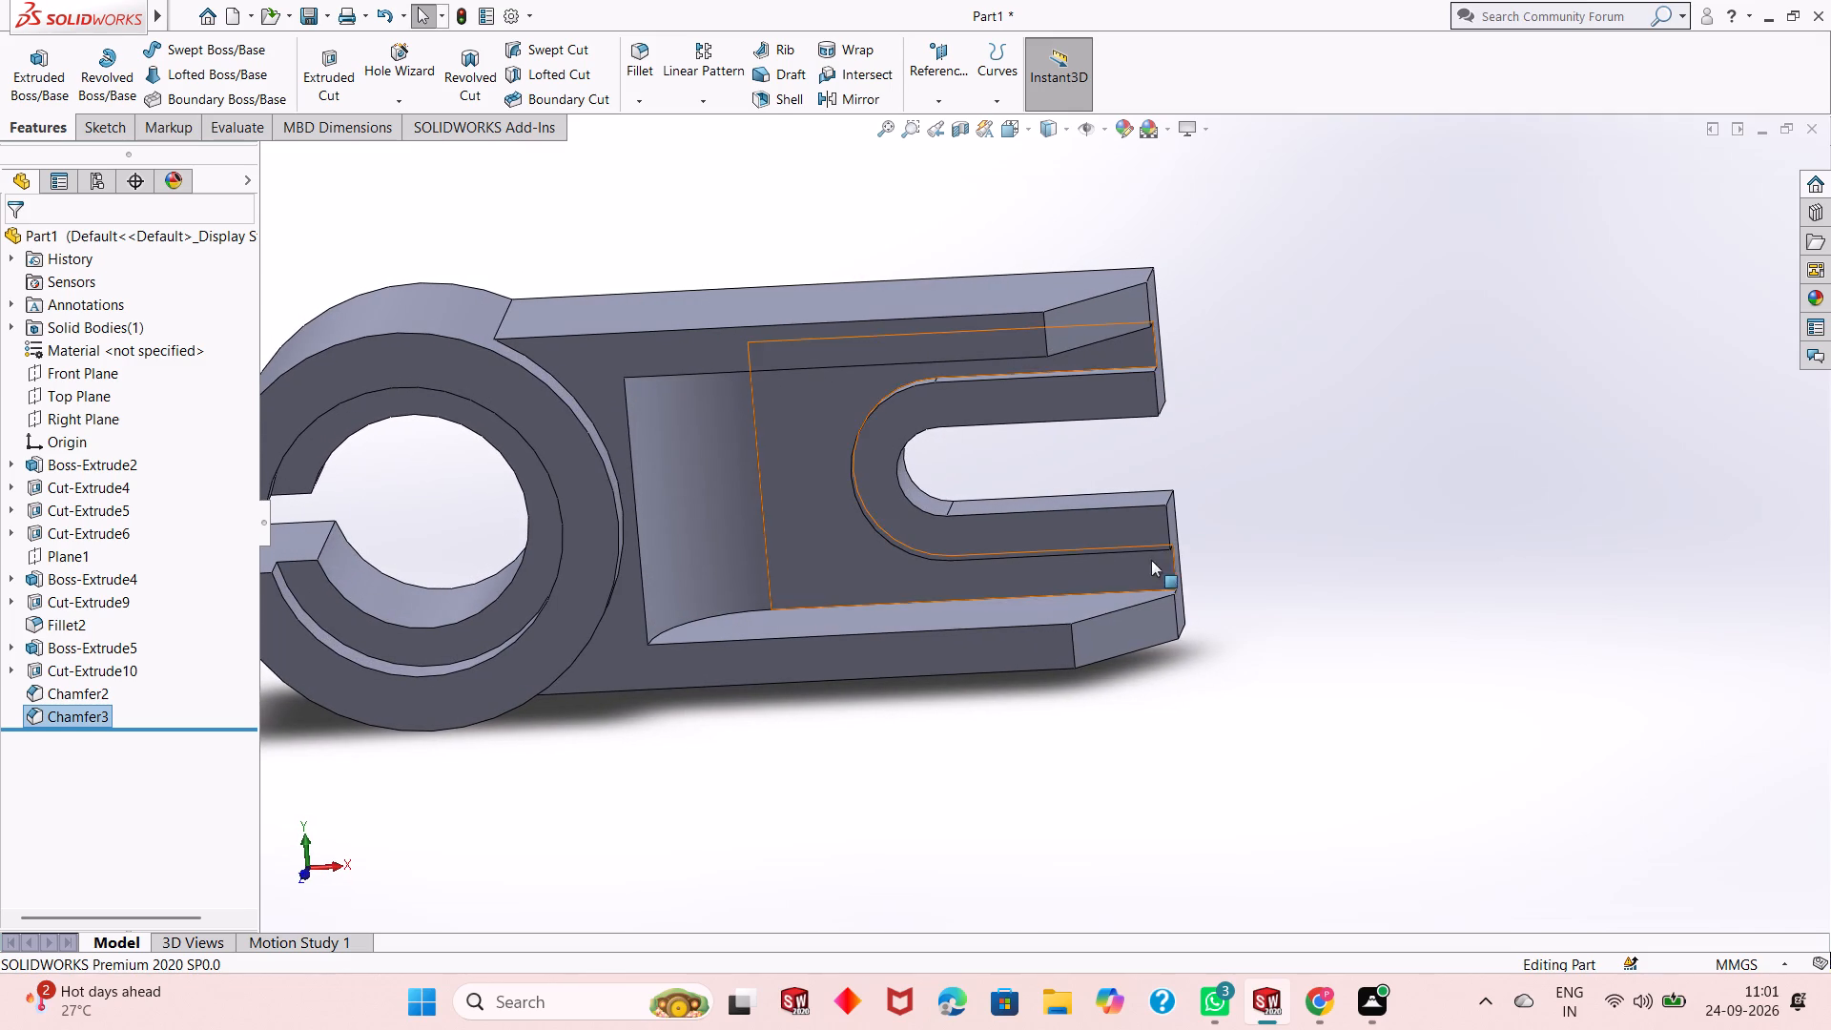
scroll(1067, 631, up, 1)
middle_drag(1067, 631, 1011, 667)
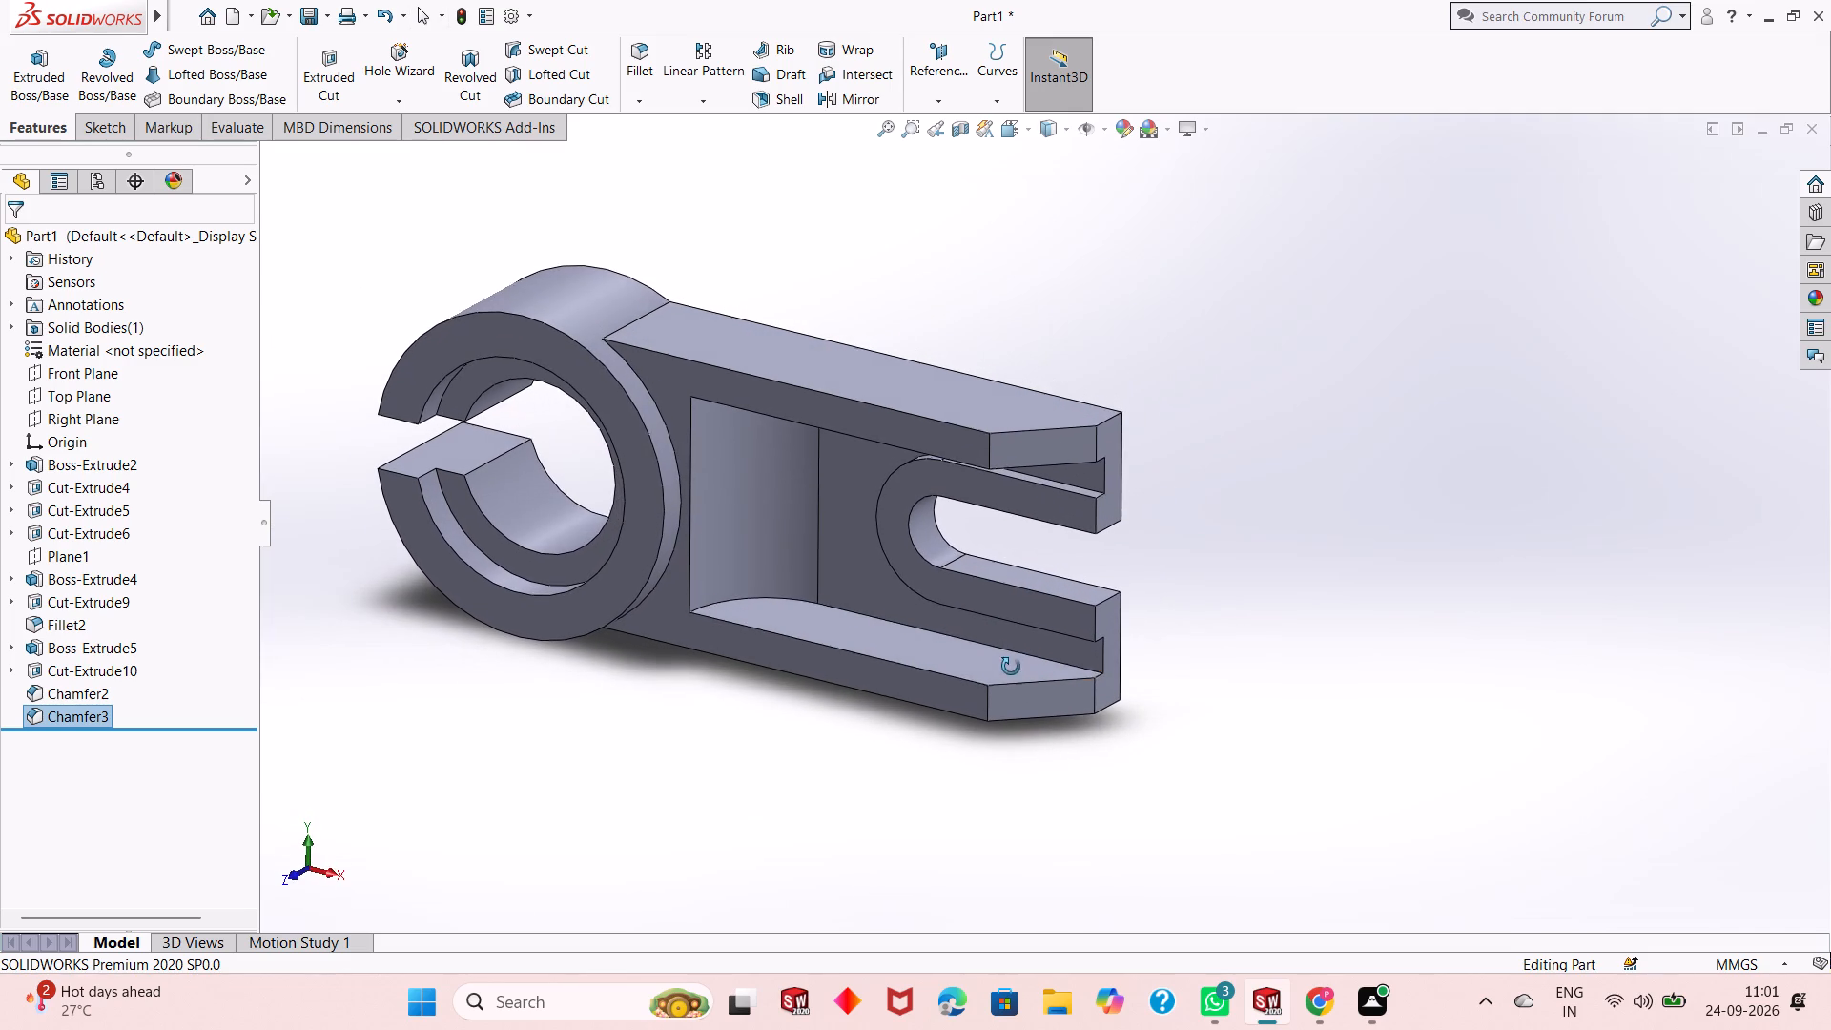
middle_drag(1011, 667, 1011, 669)
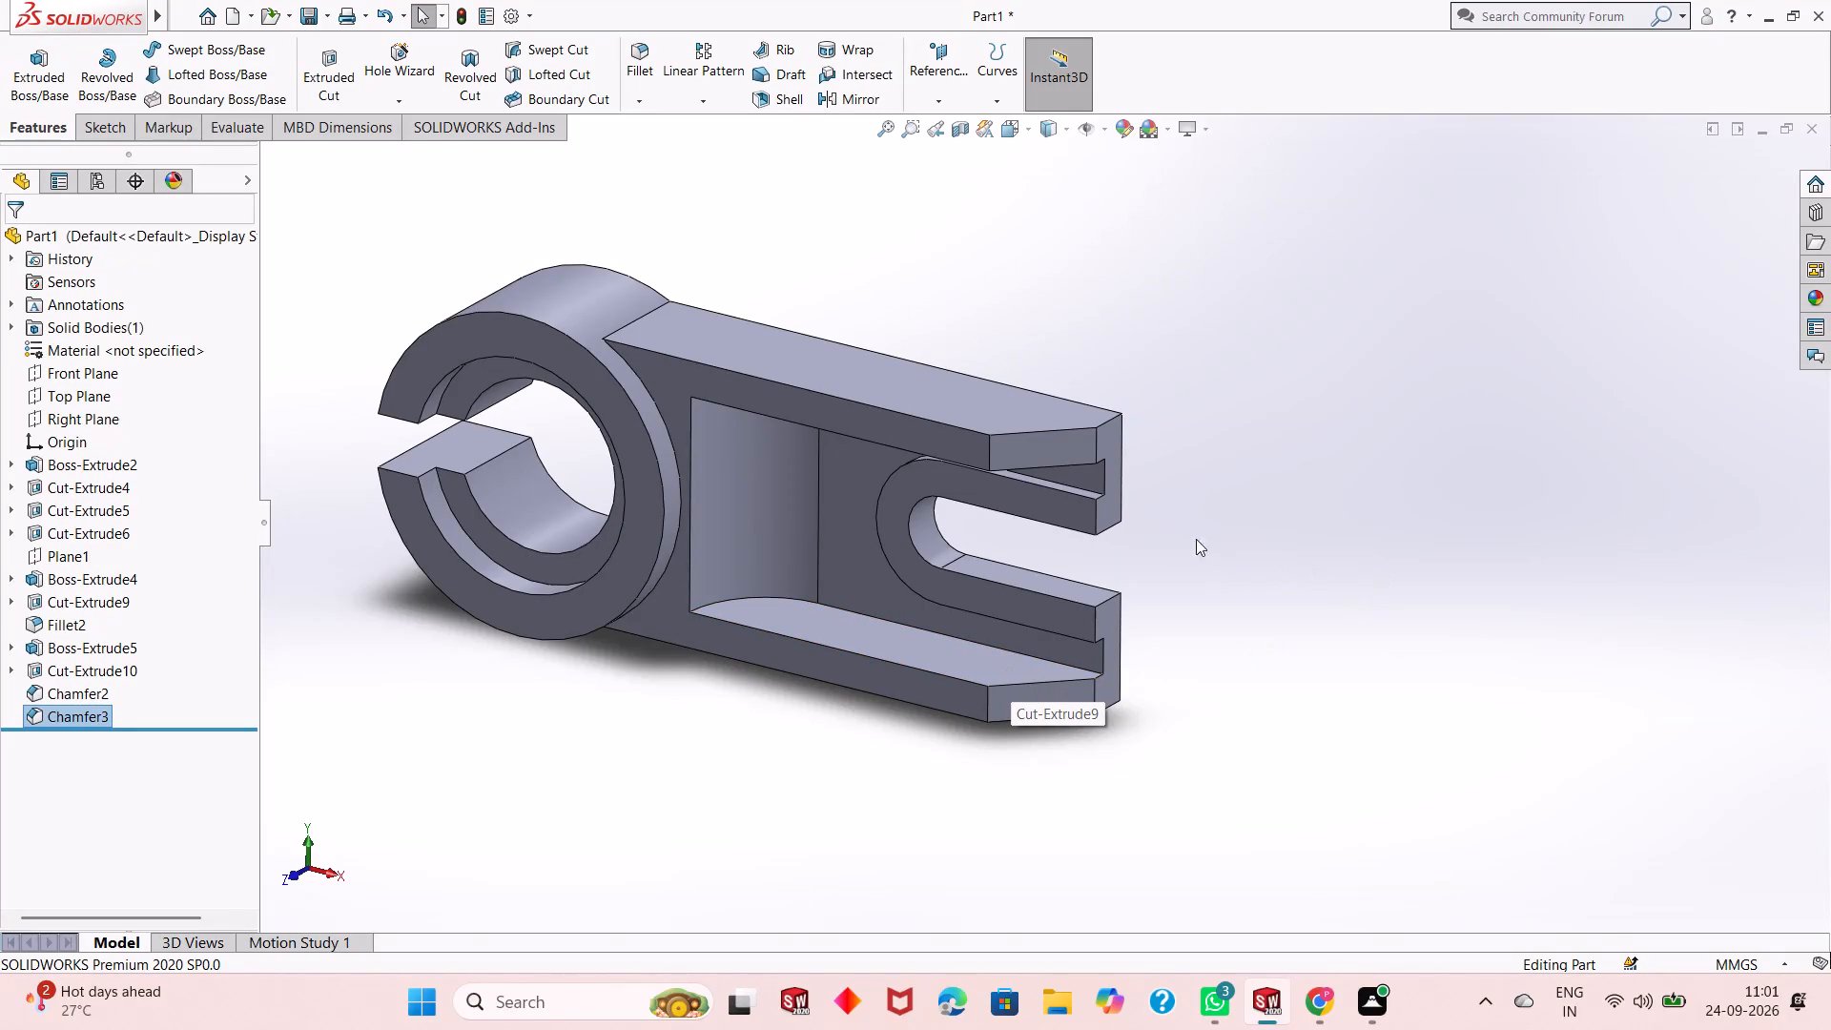
middle_drag(1094, 315, 1085, 391)
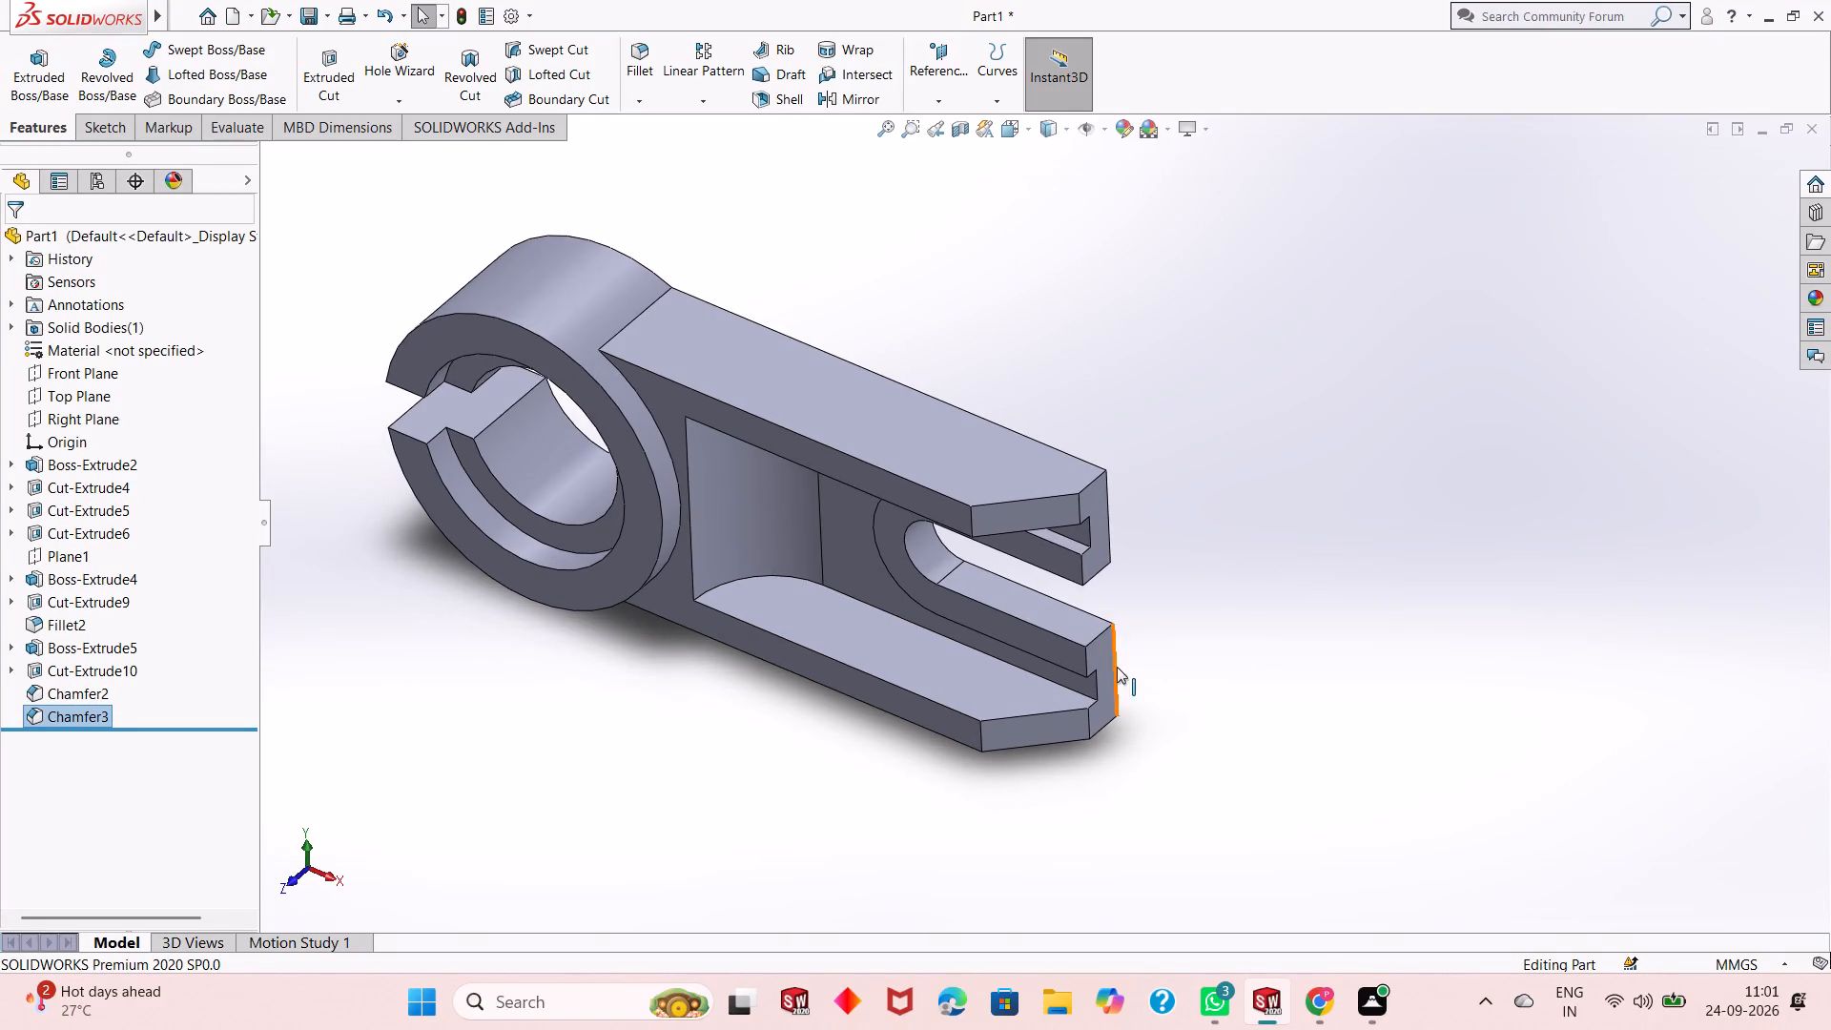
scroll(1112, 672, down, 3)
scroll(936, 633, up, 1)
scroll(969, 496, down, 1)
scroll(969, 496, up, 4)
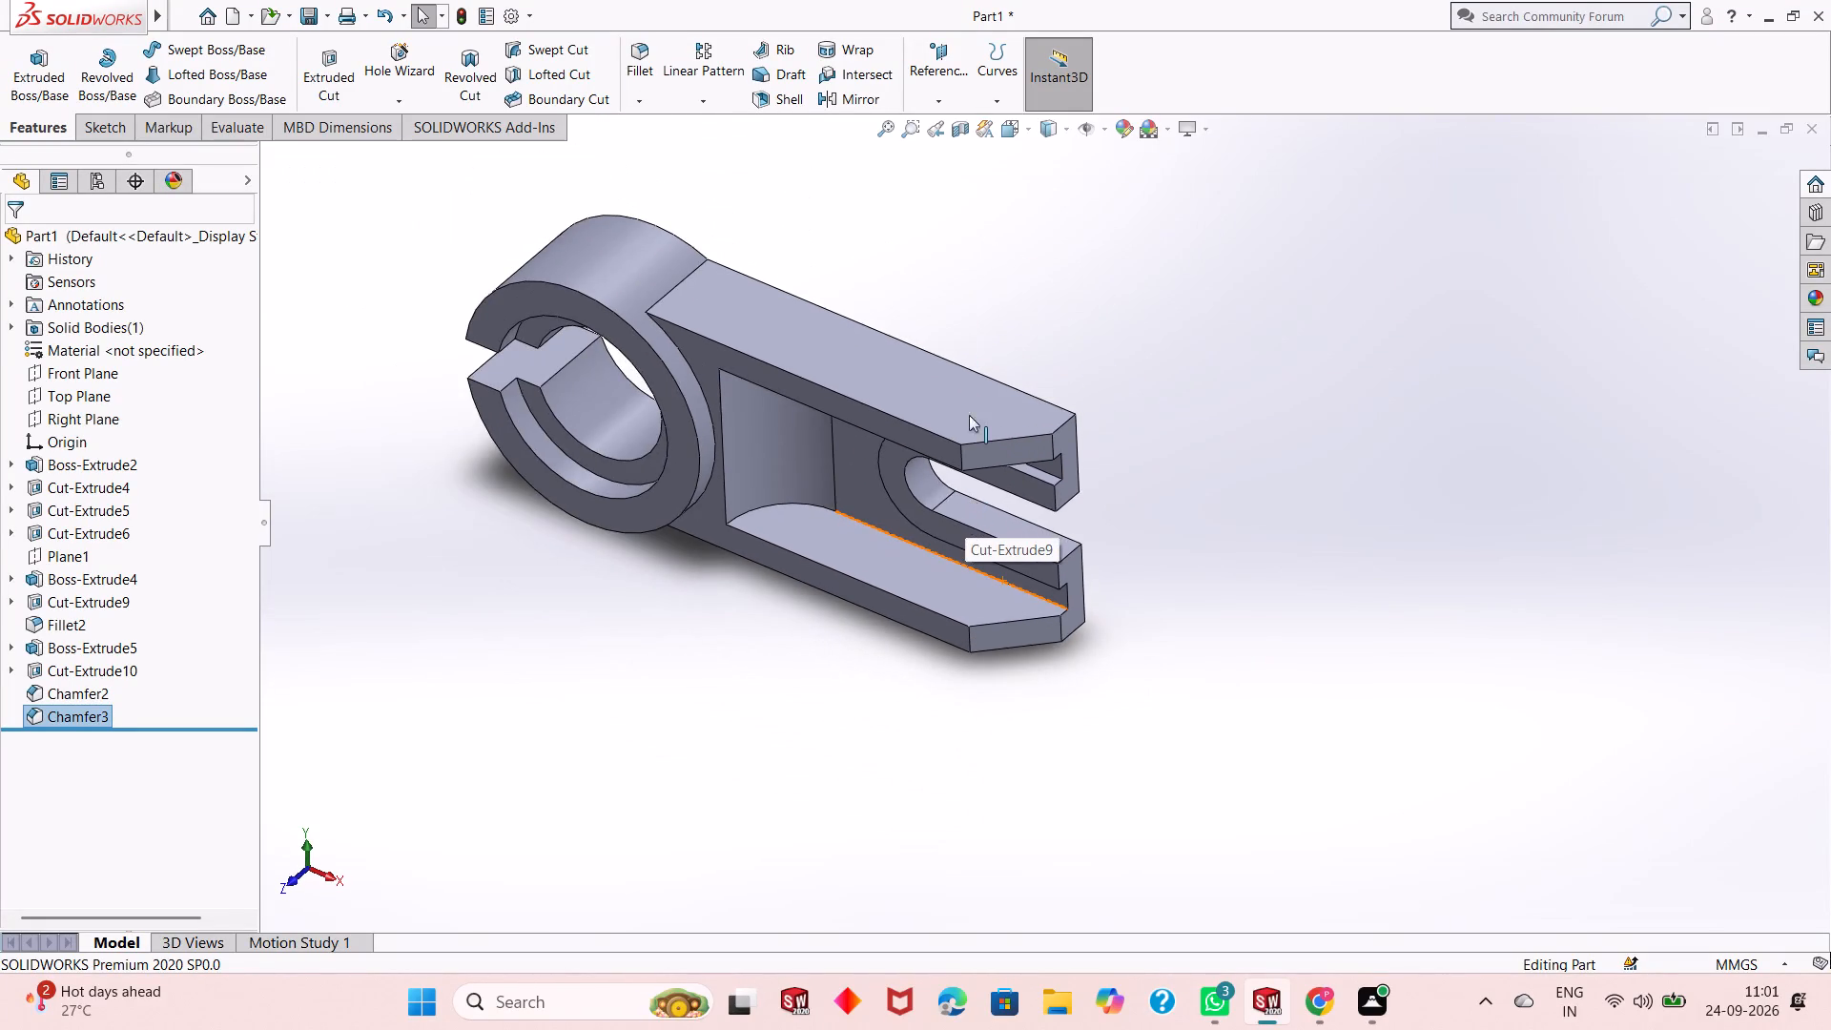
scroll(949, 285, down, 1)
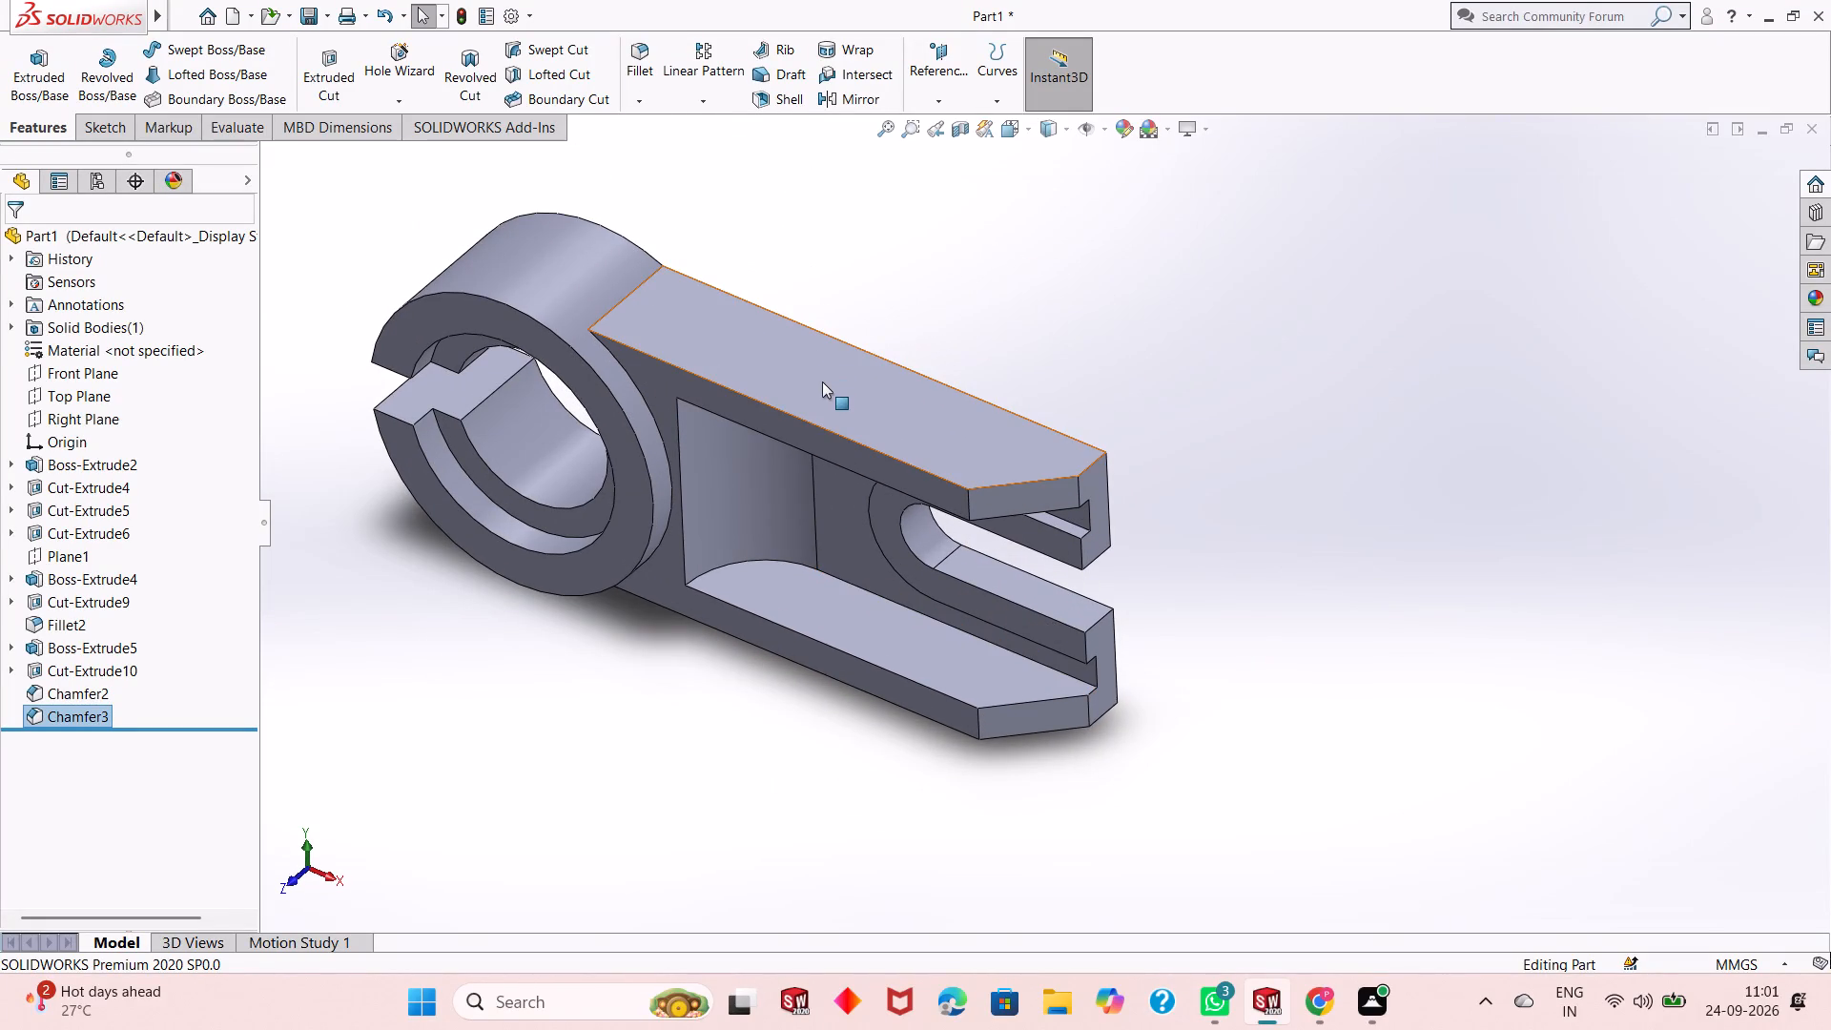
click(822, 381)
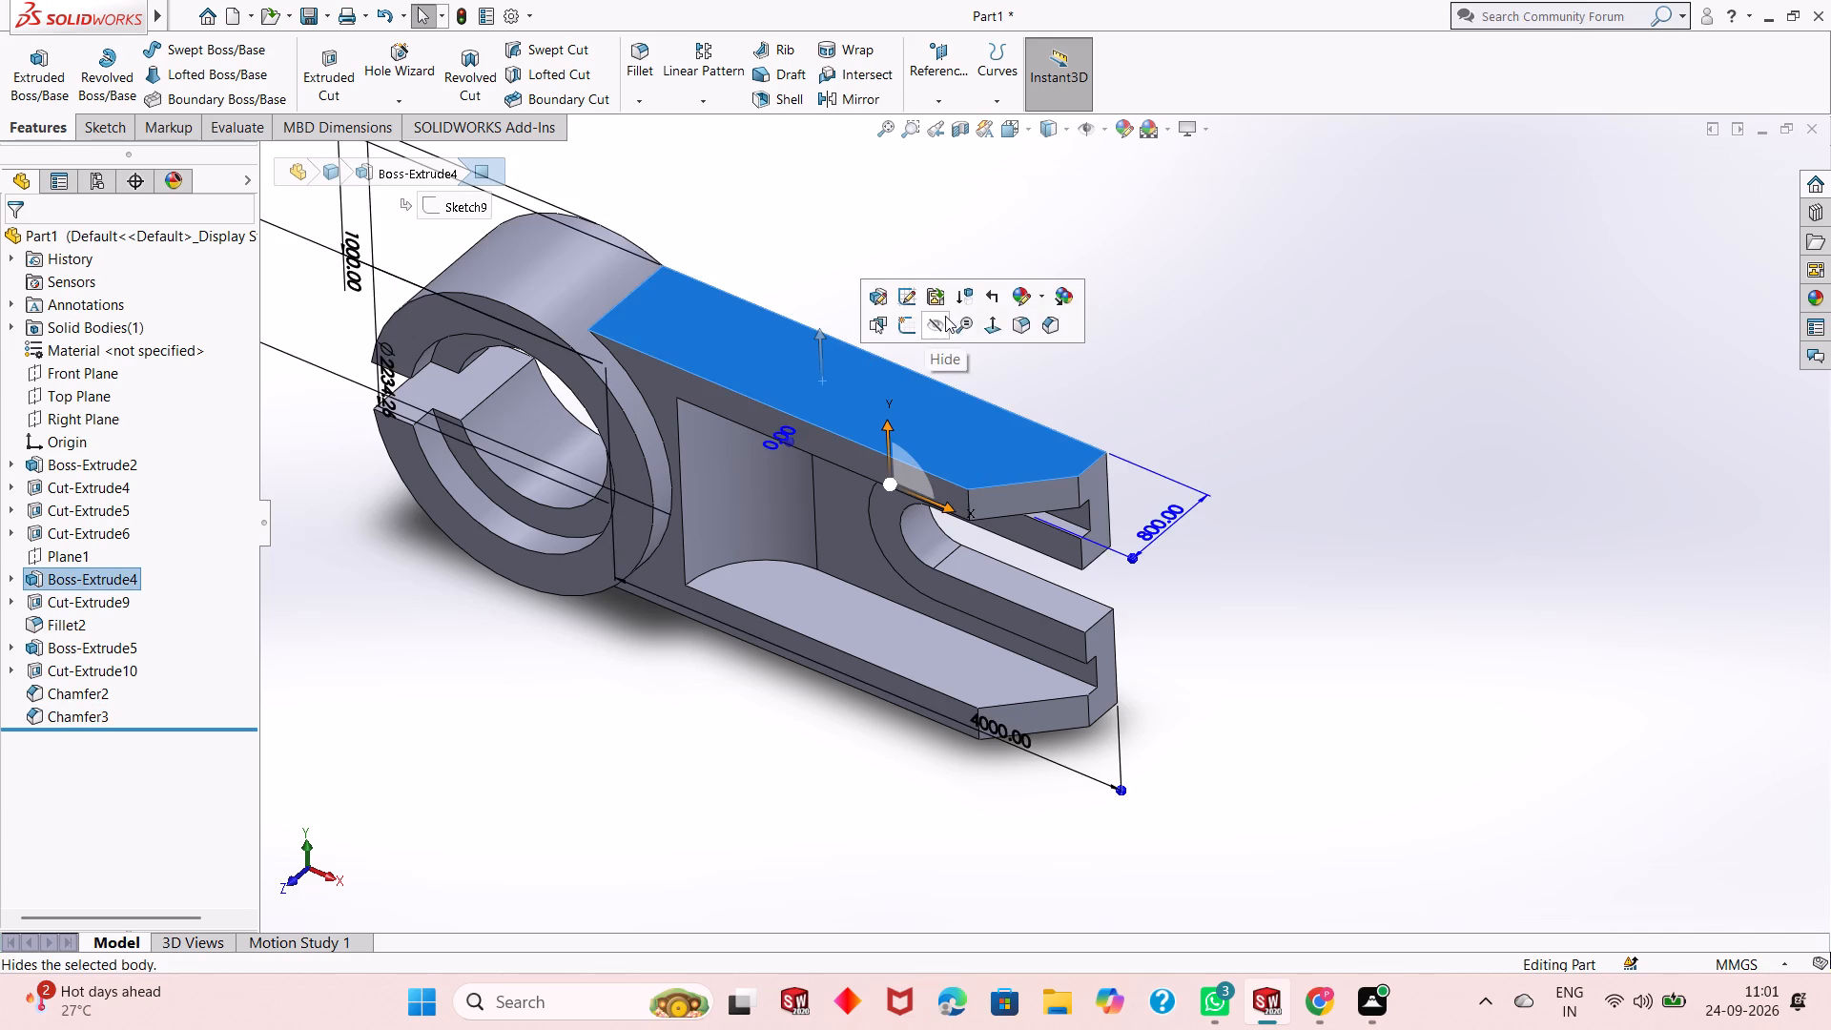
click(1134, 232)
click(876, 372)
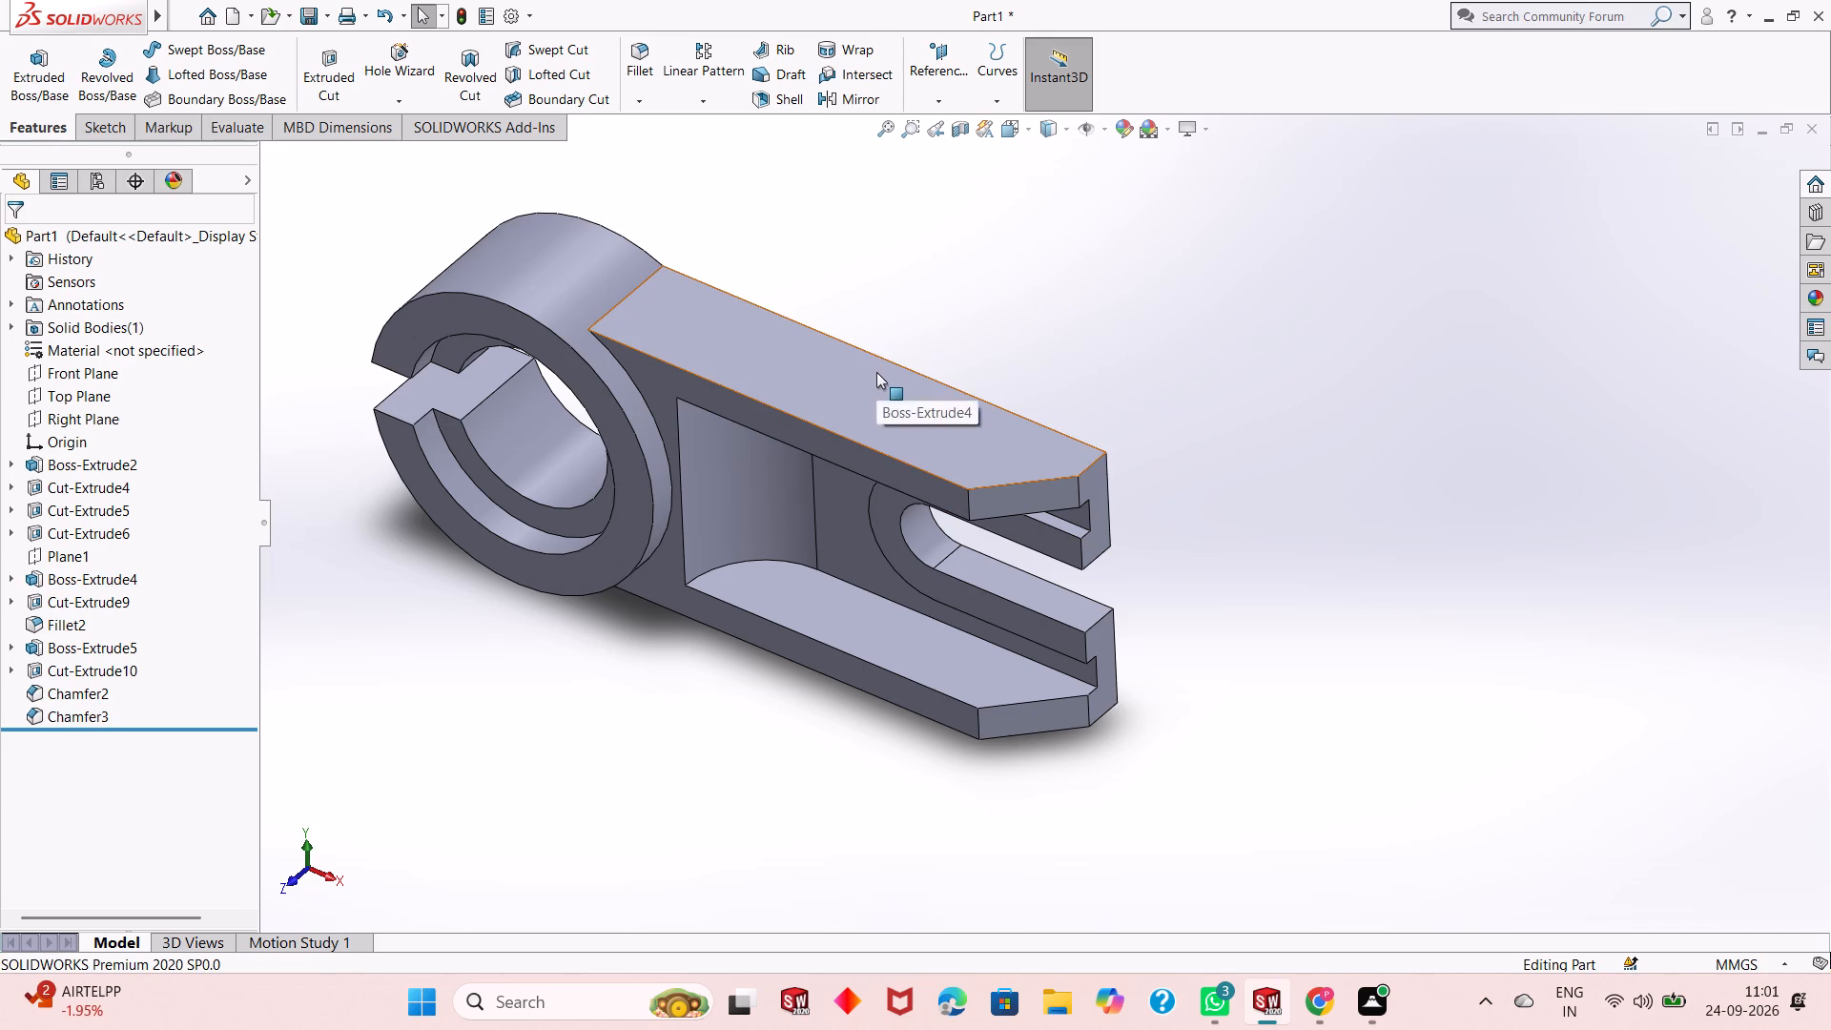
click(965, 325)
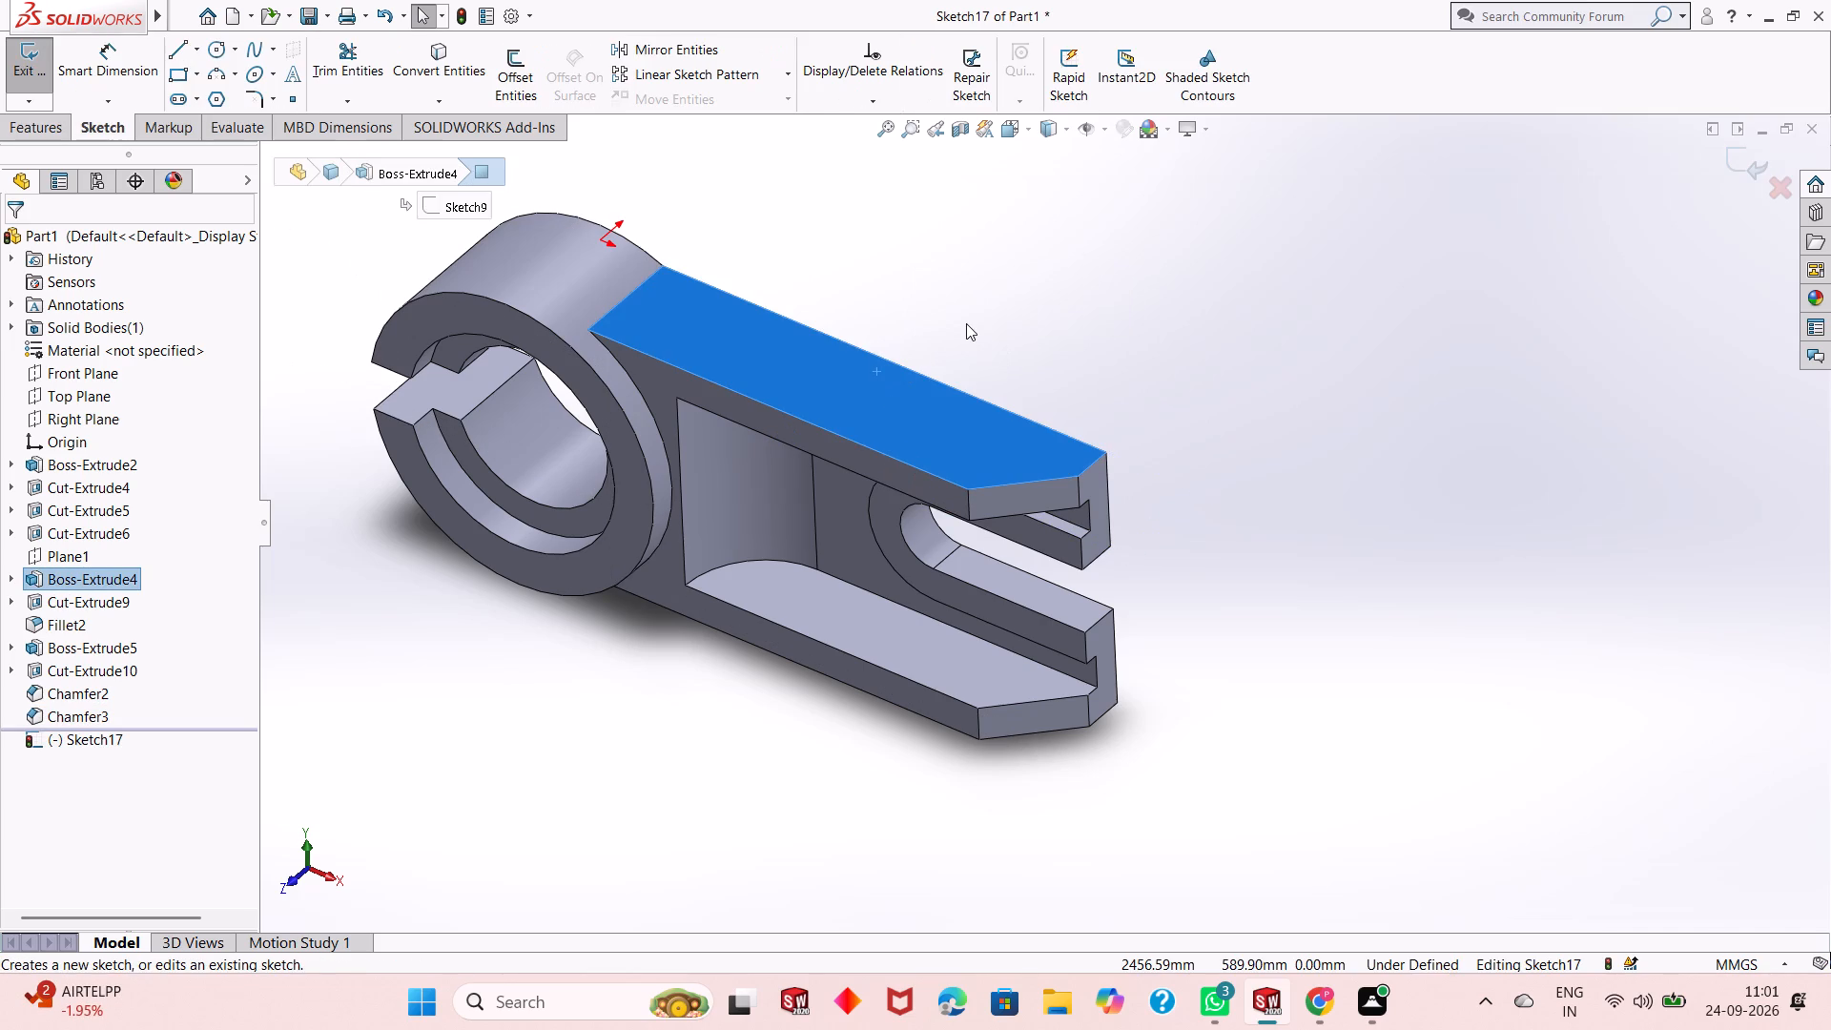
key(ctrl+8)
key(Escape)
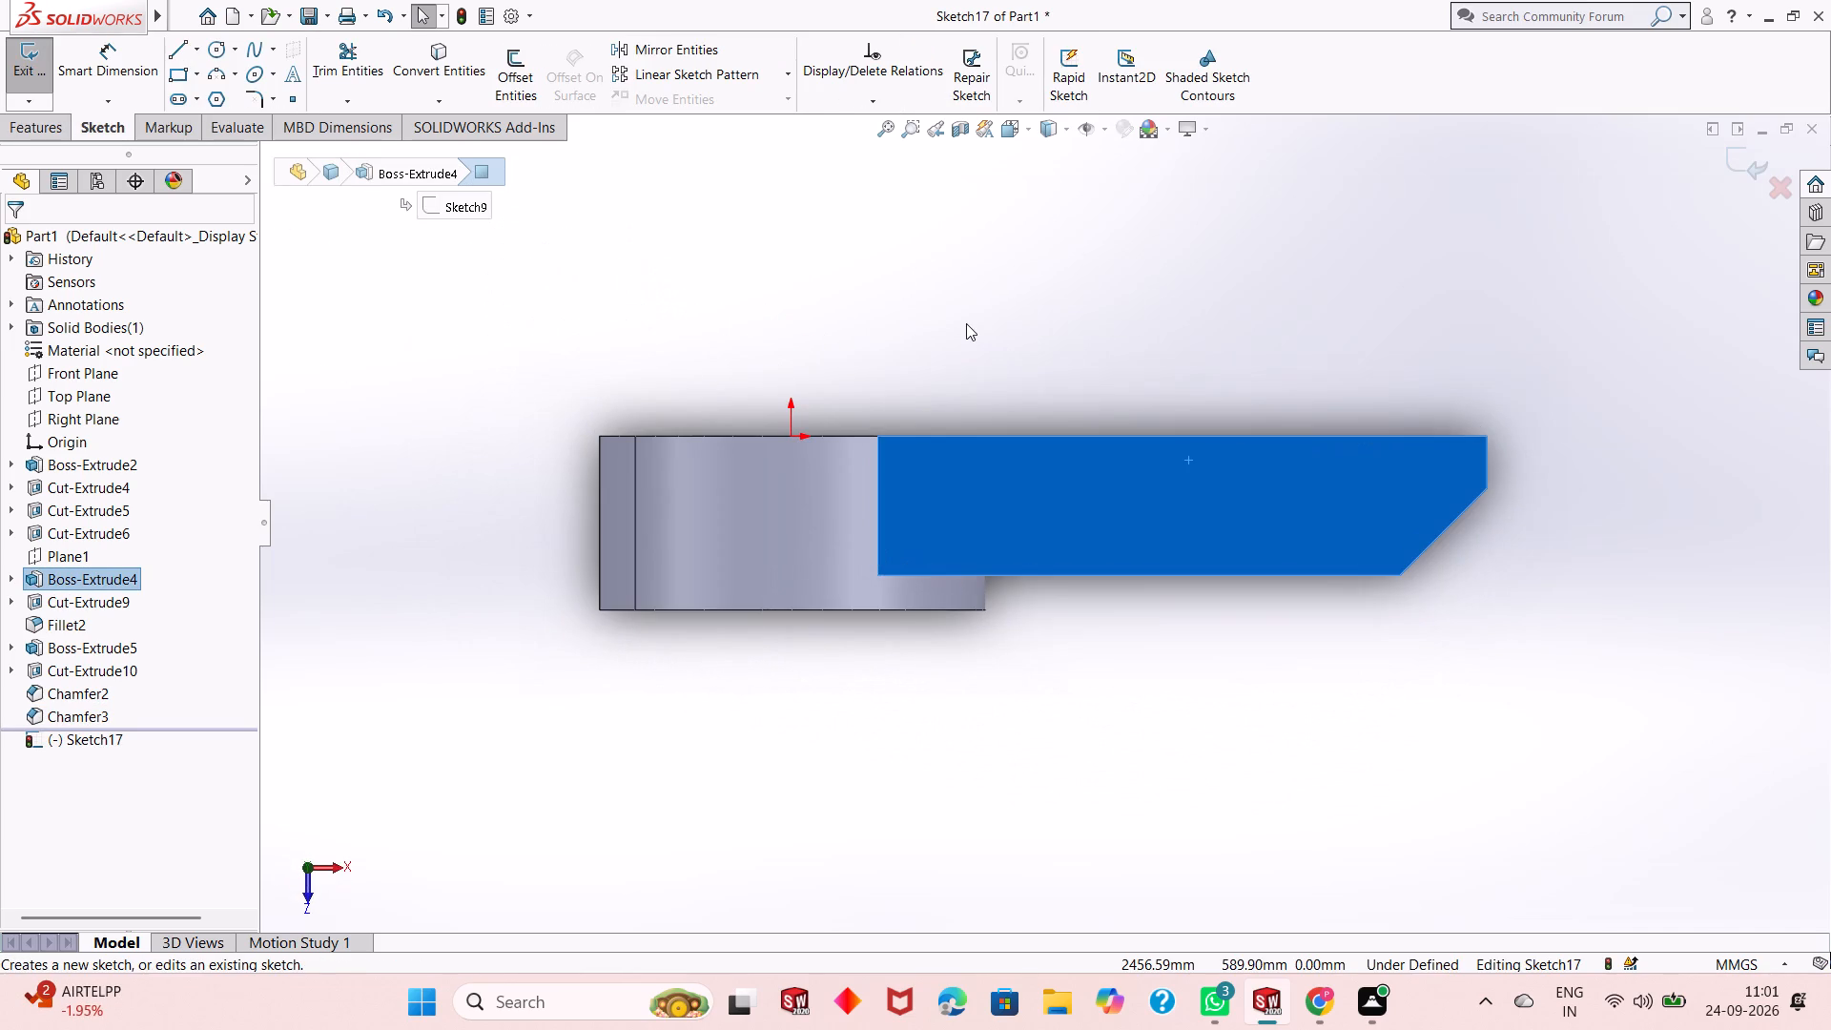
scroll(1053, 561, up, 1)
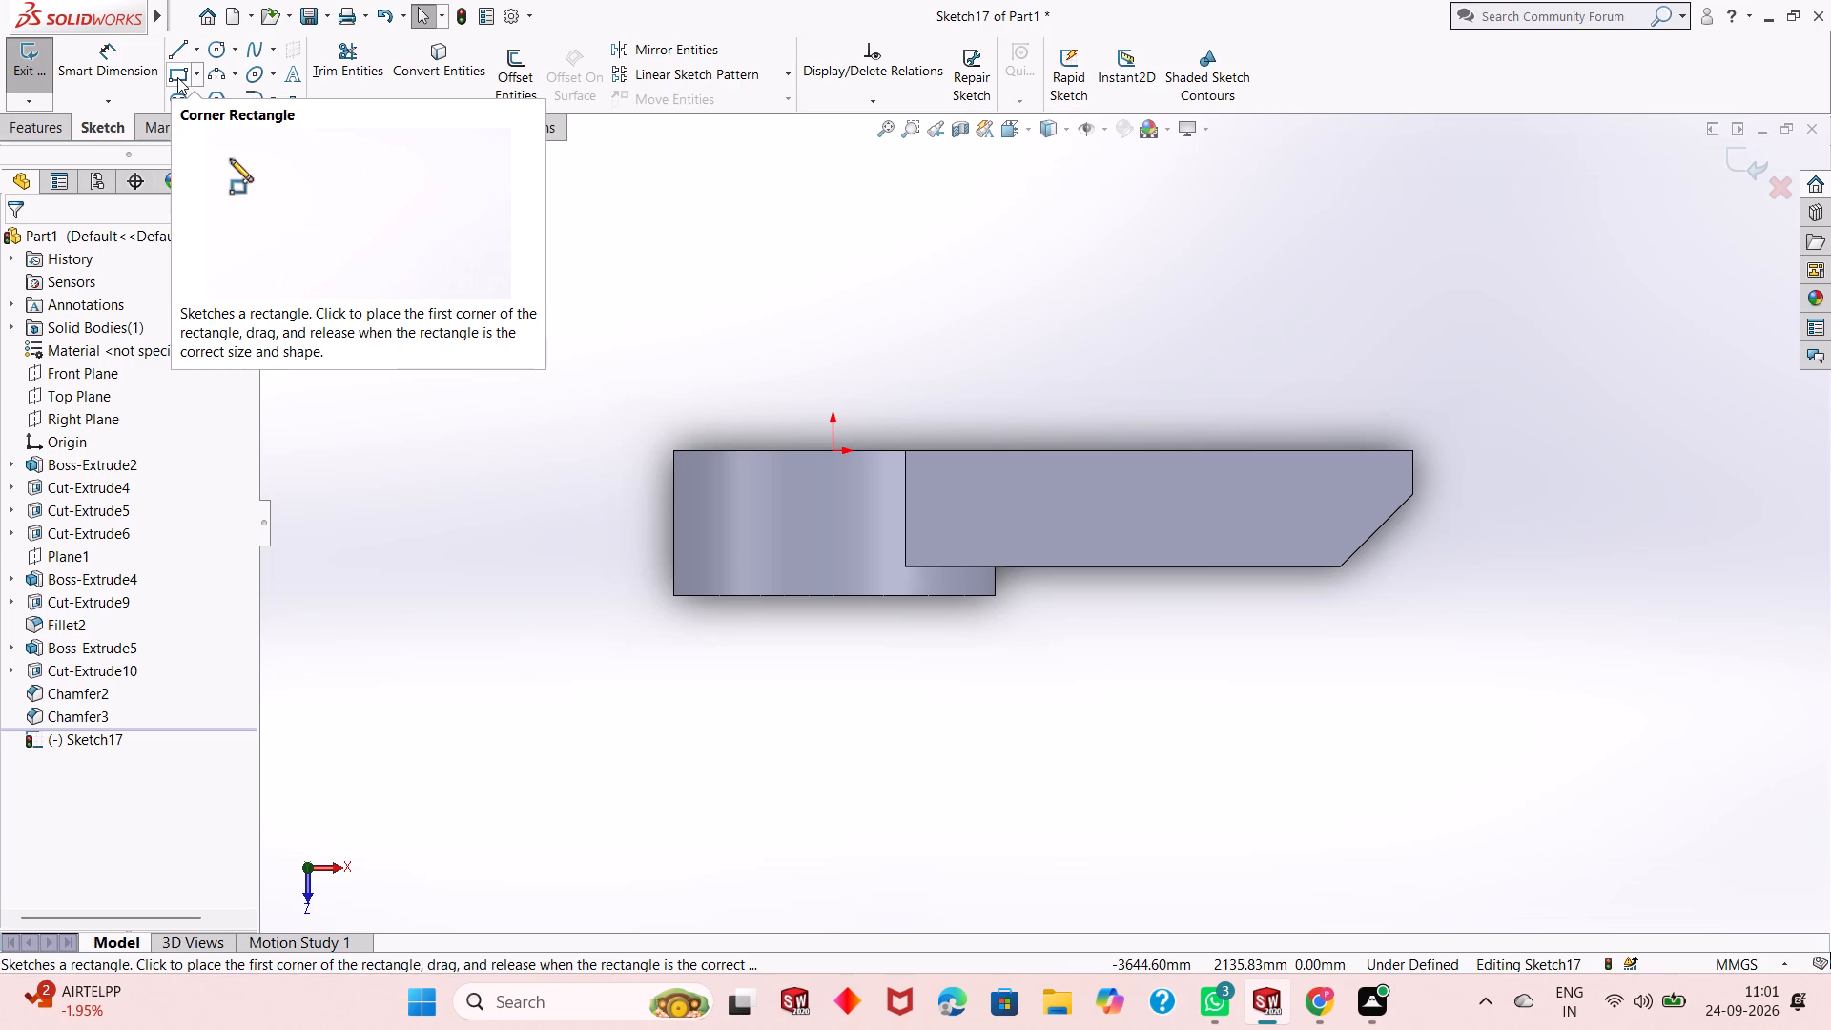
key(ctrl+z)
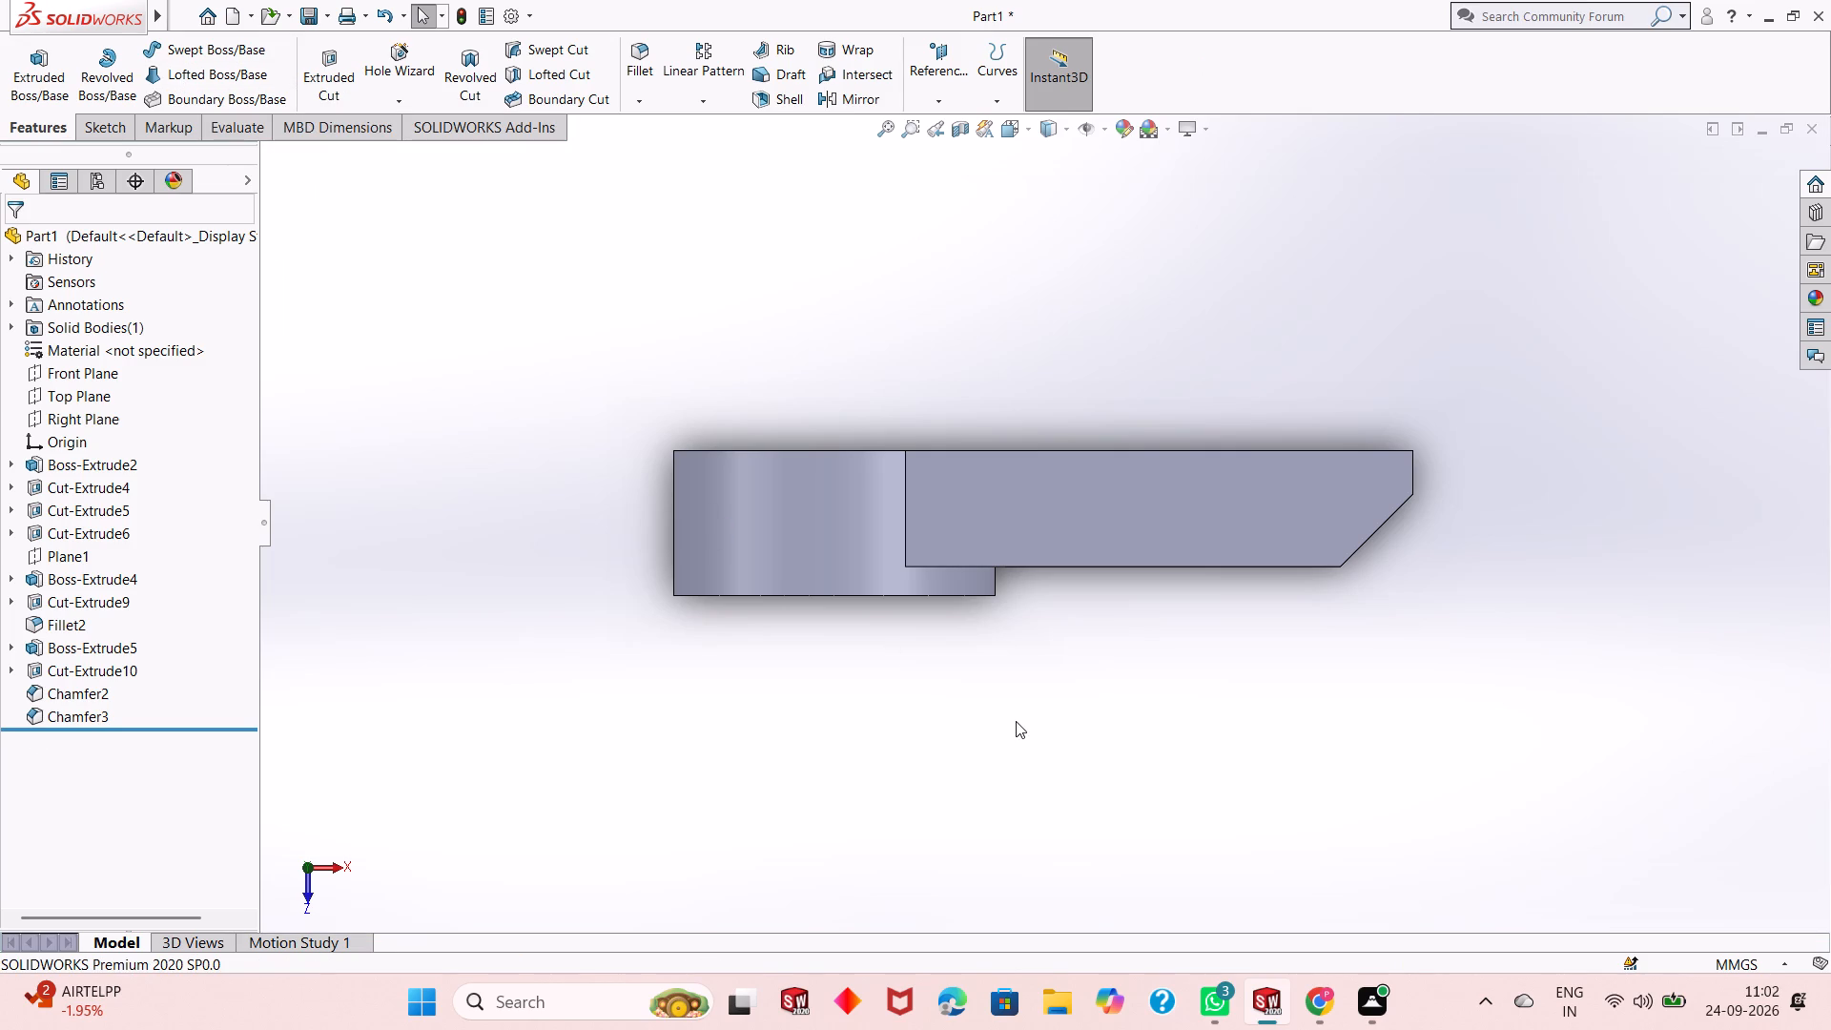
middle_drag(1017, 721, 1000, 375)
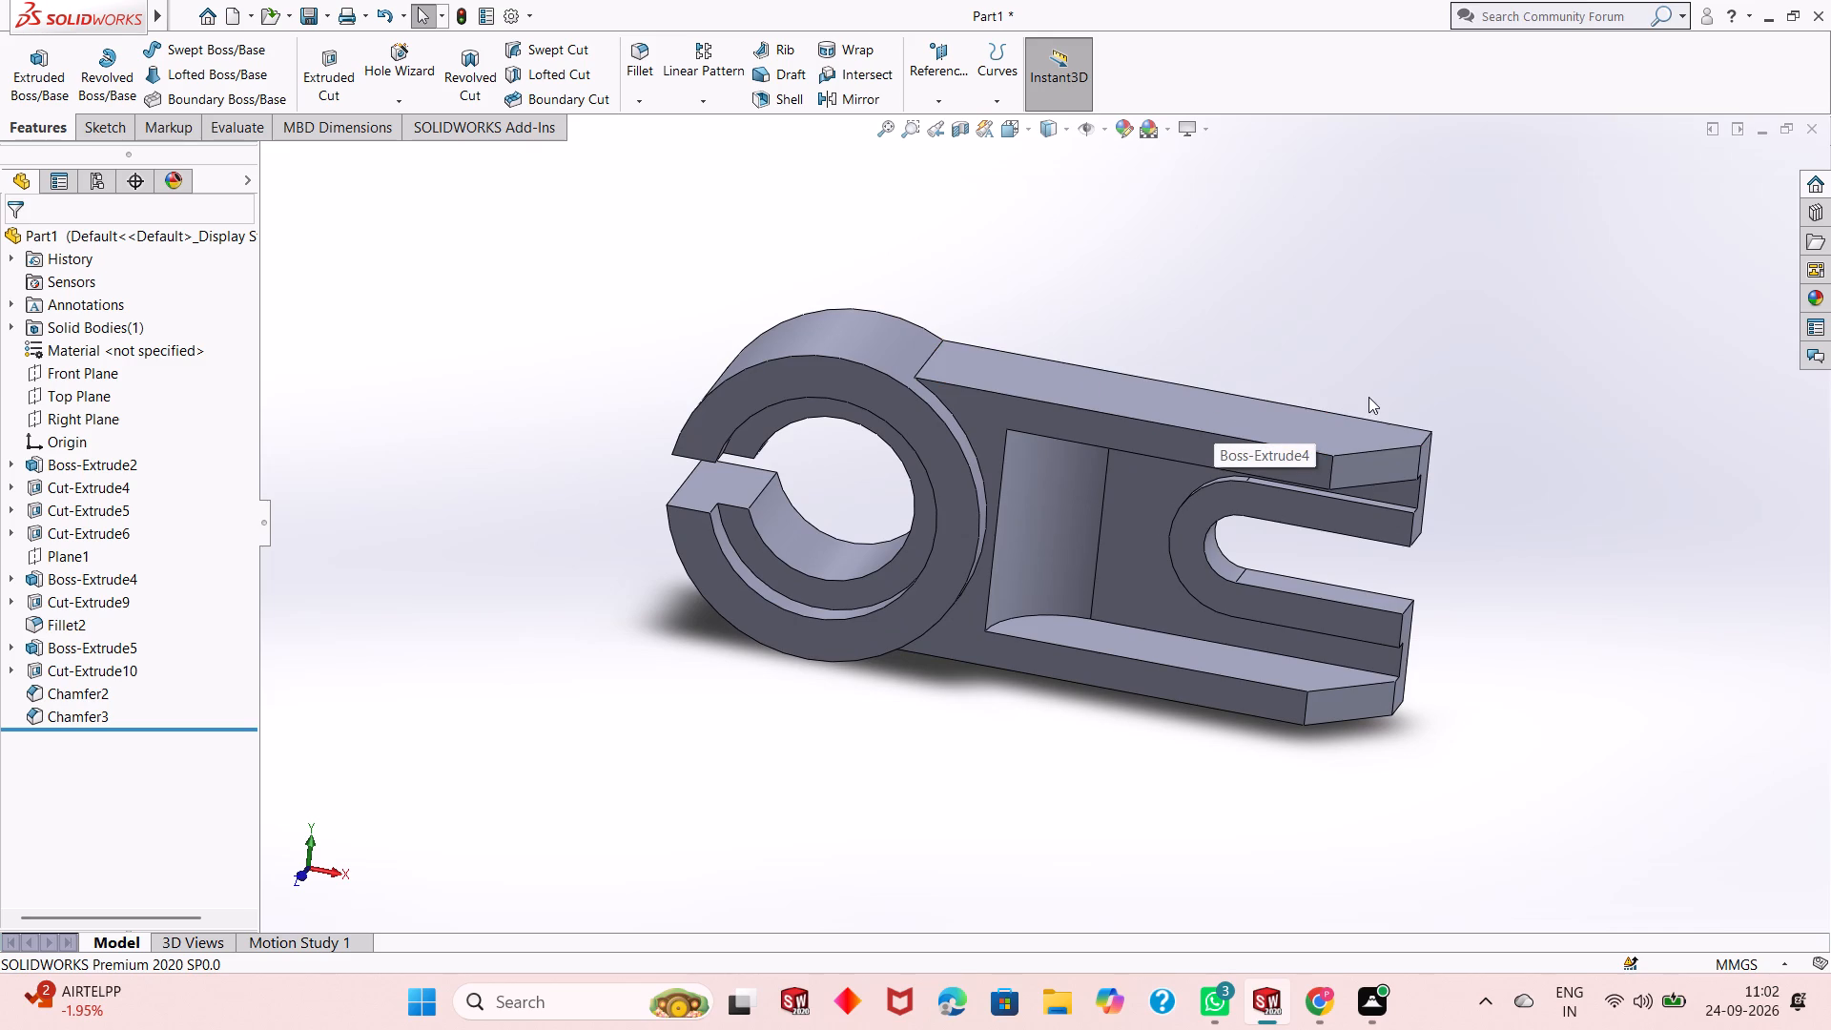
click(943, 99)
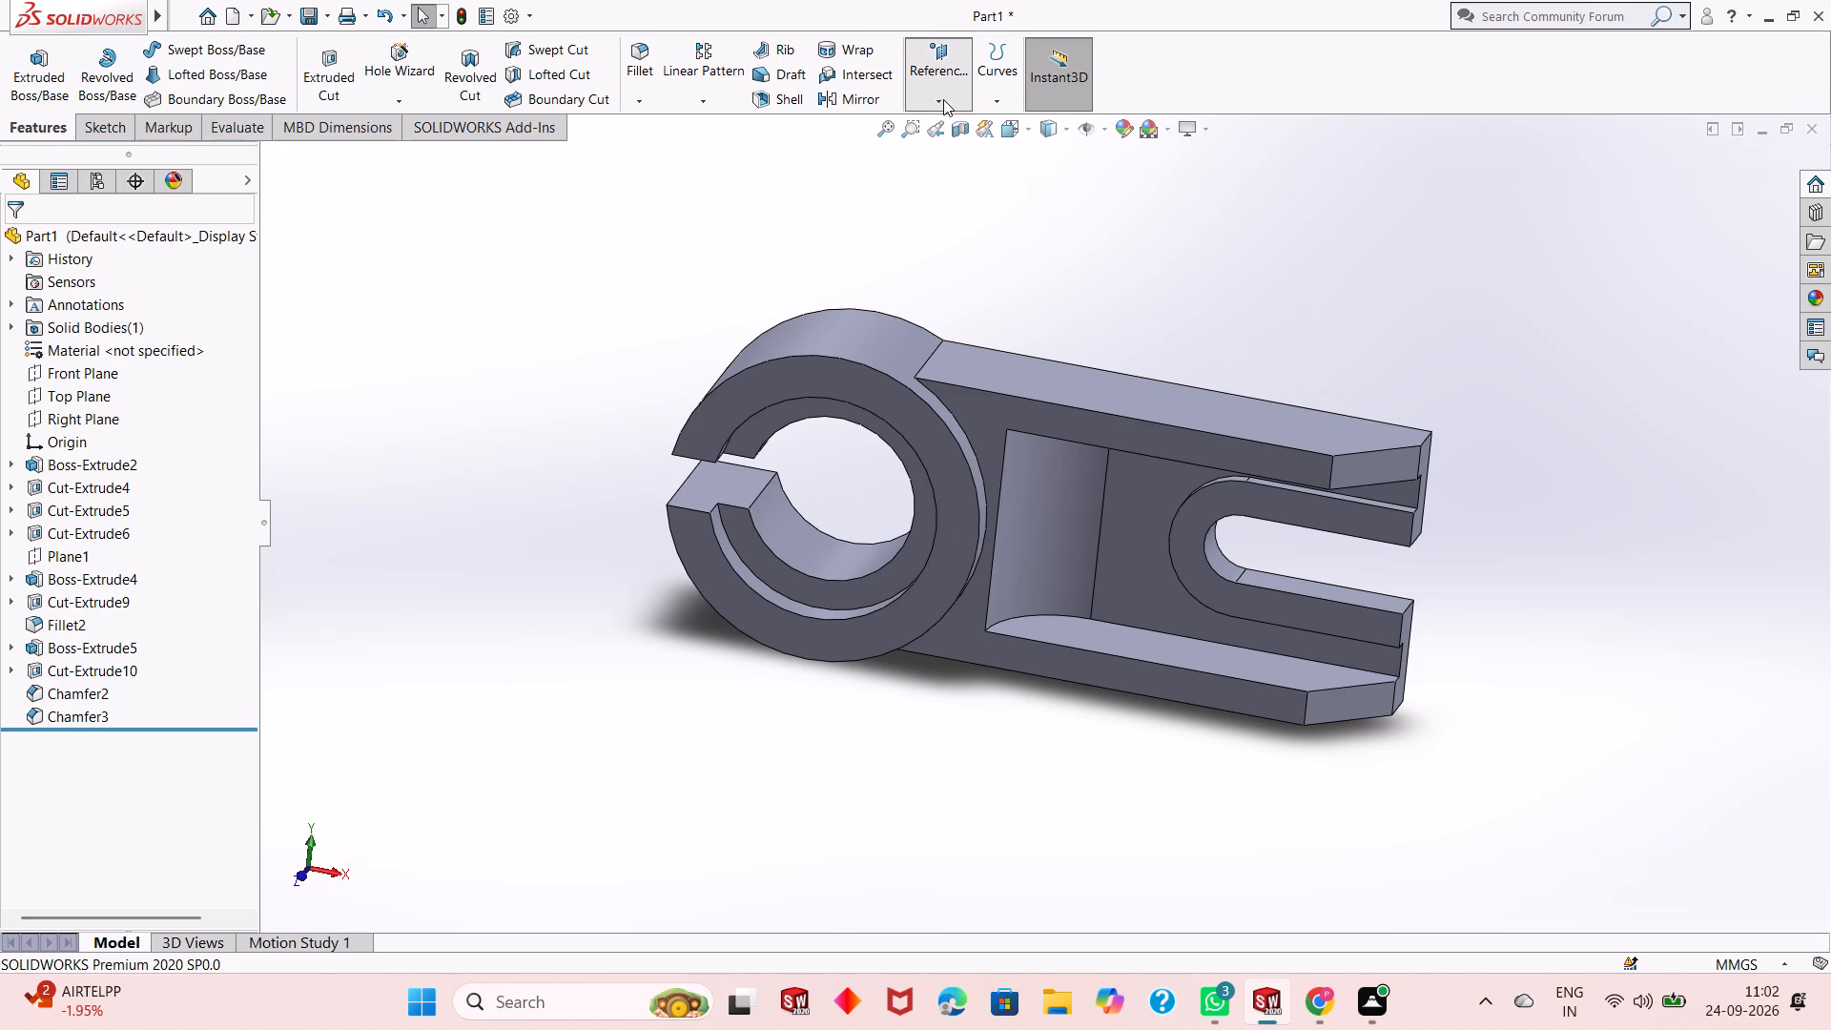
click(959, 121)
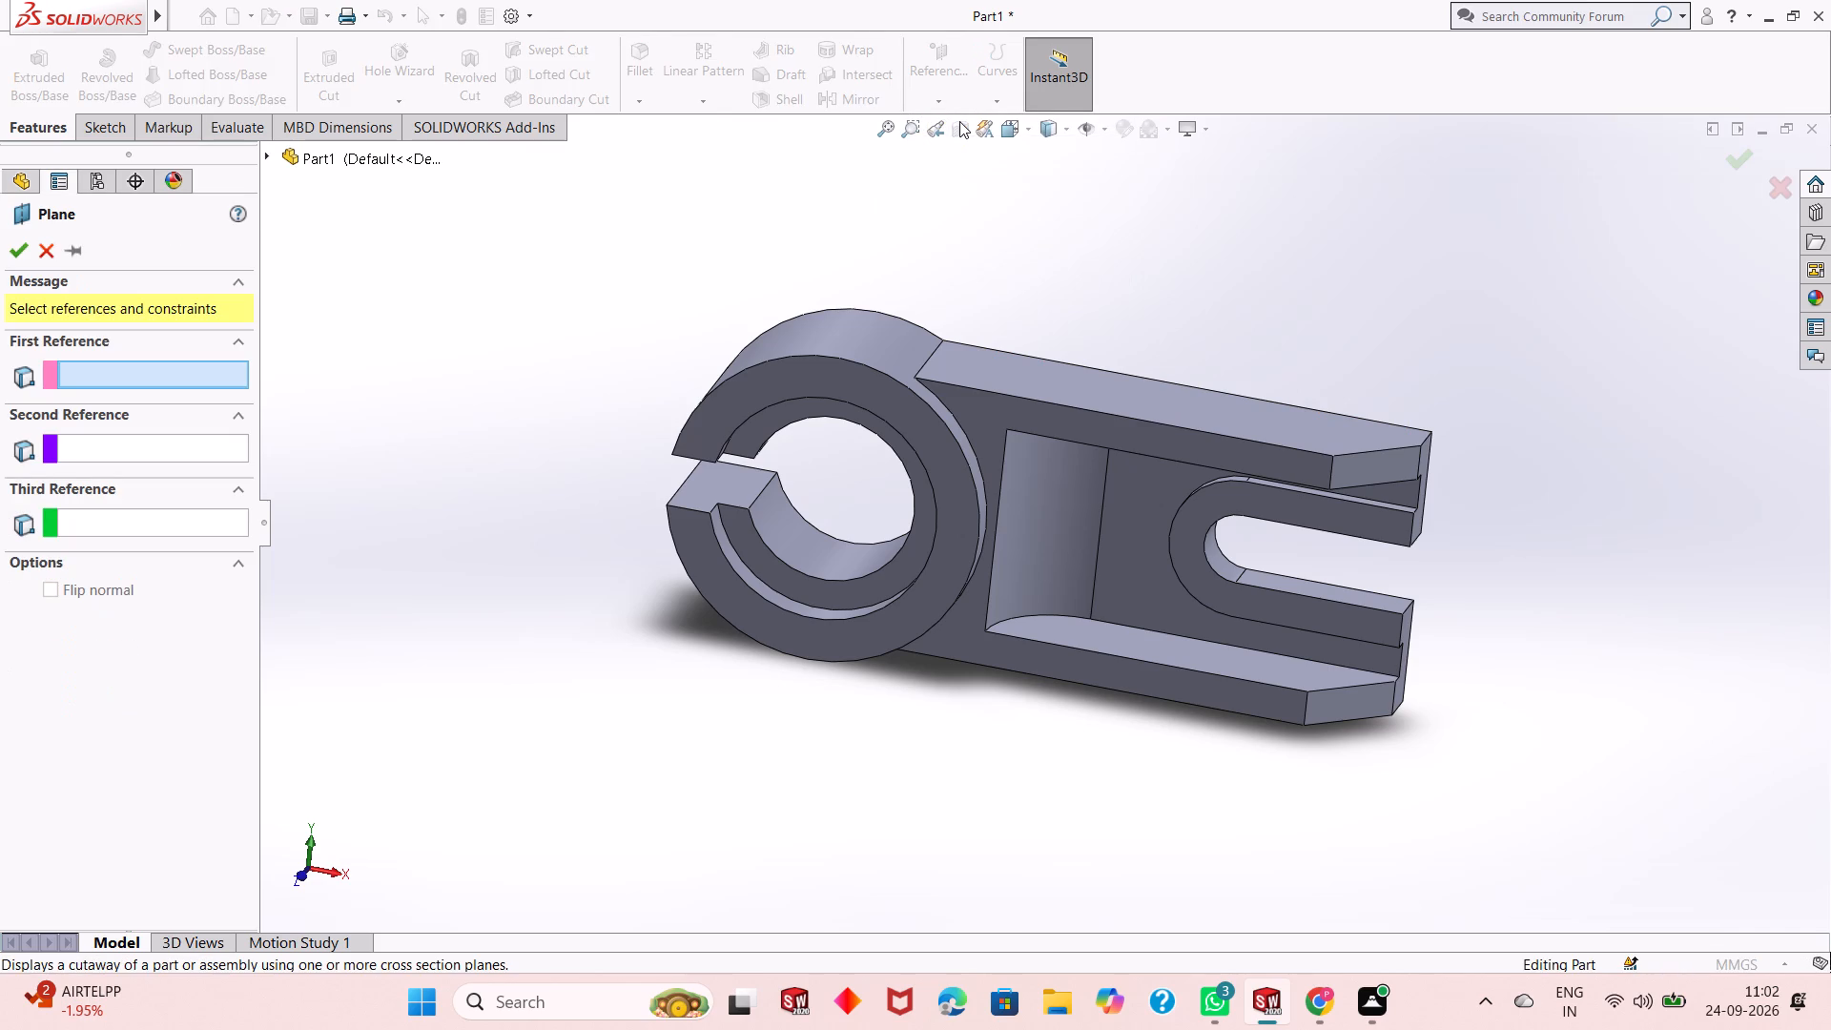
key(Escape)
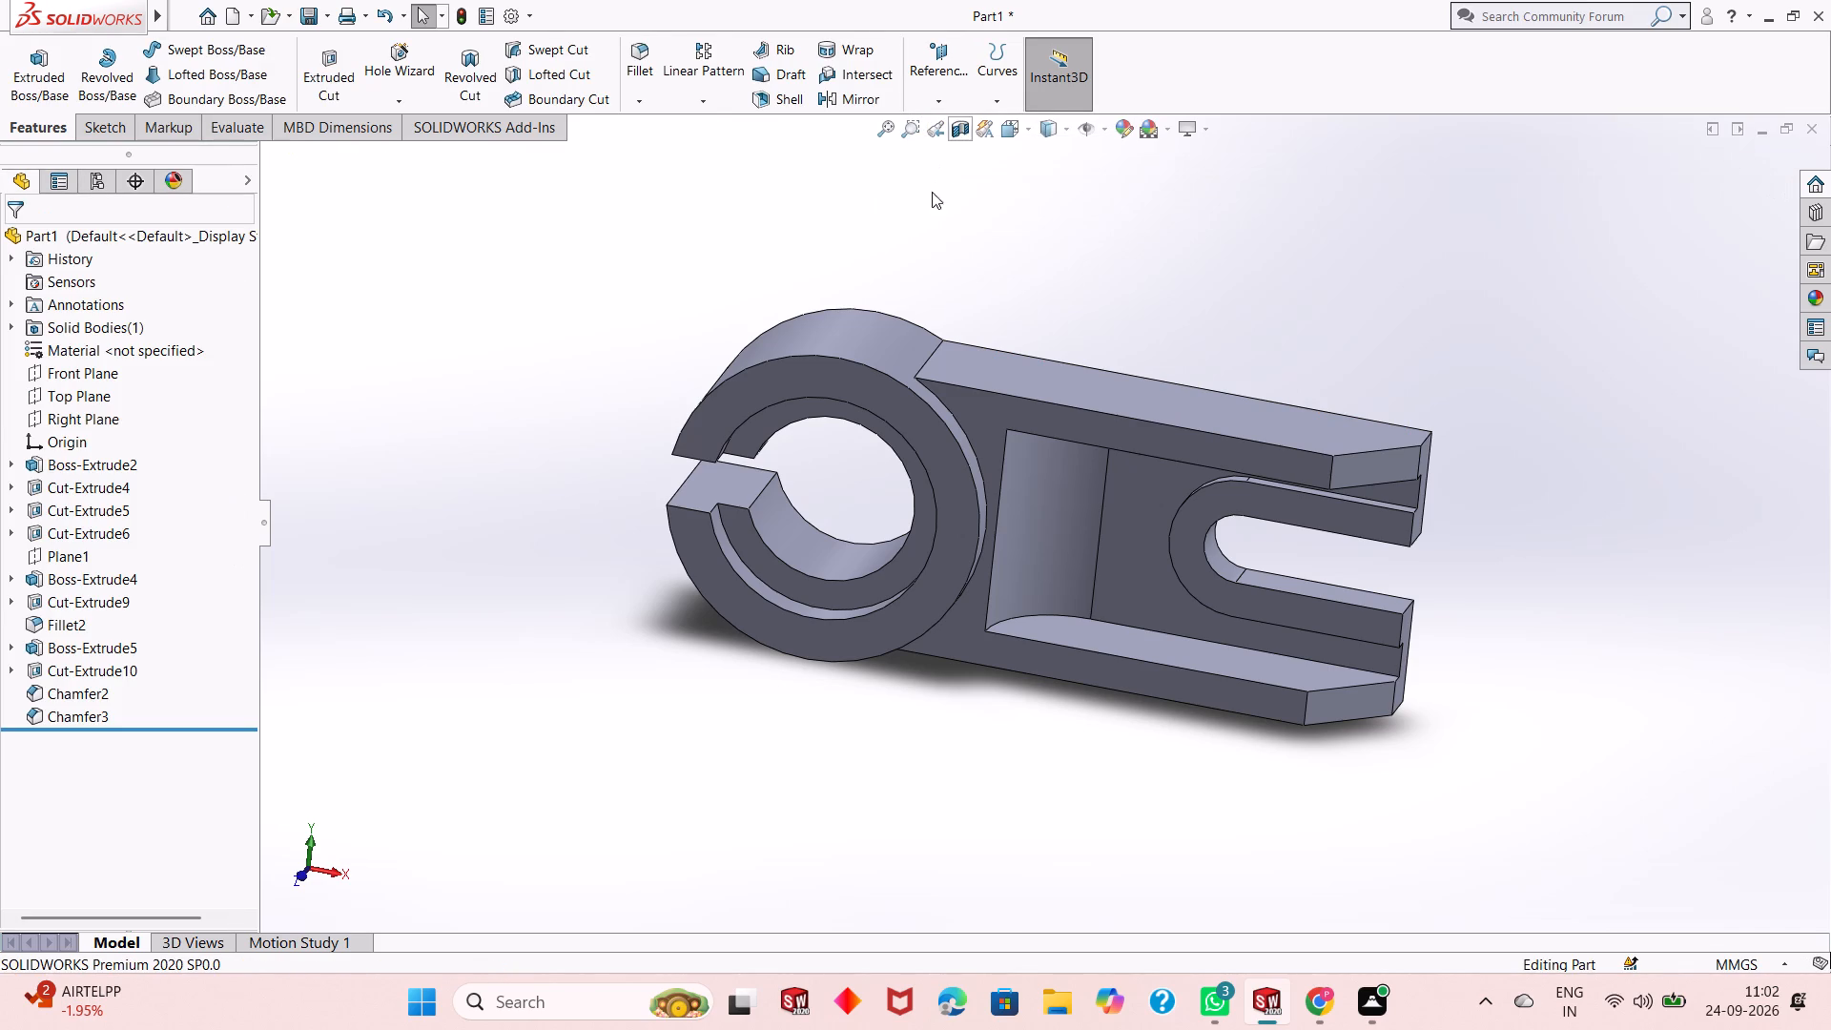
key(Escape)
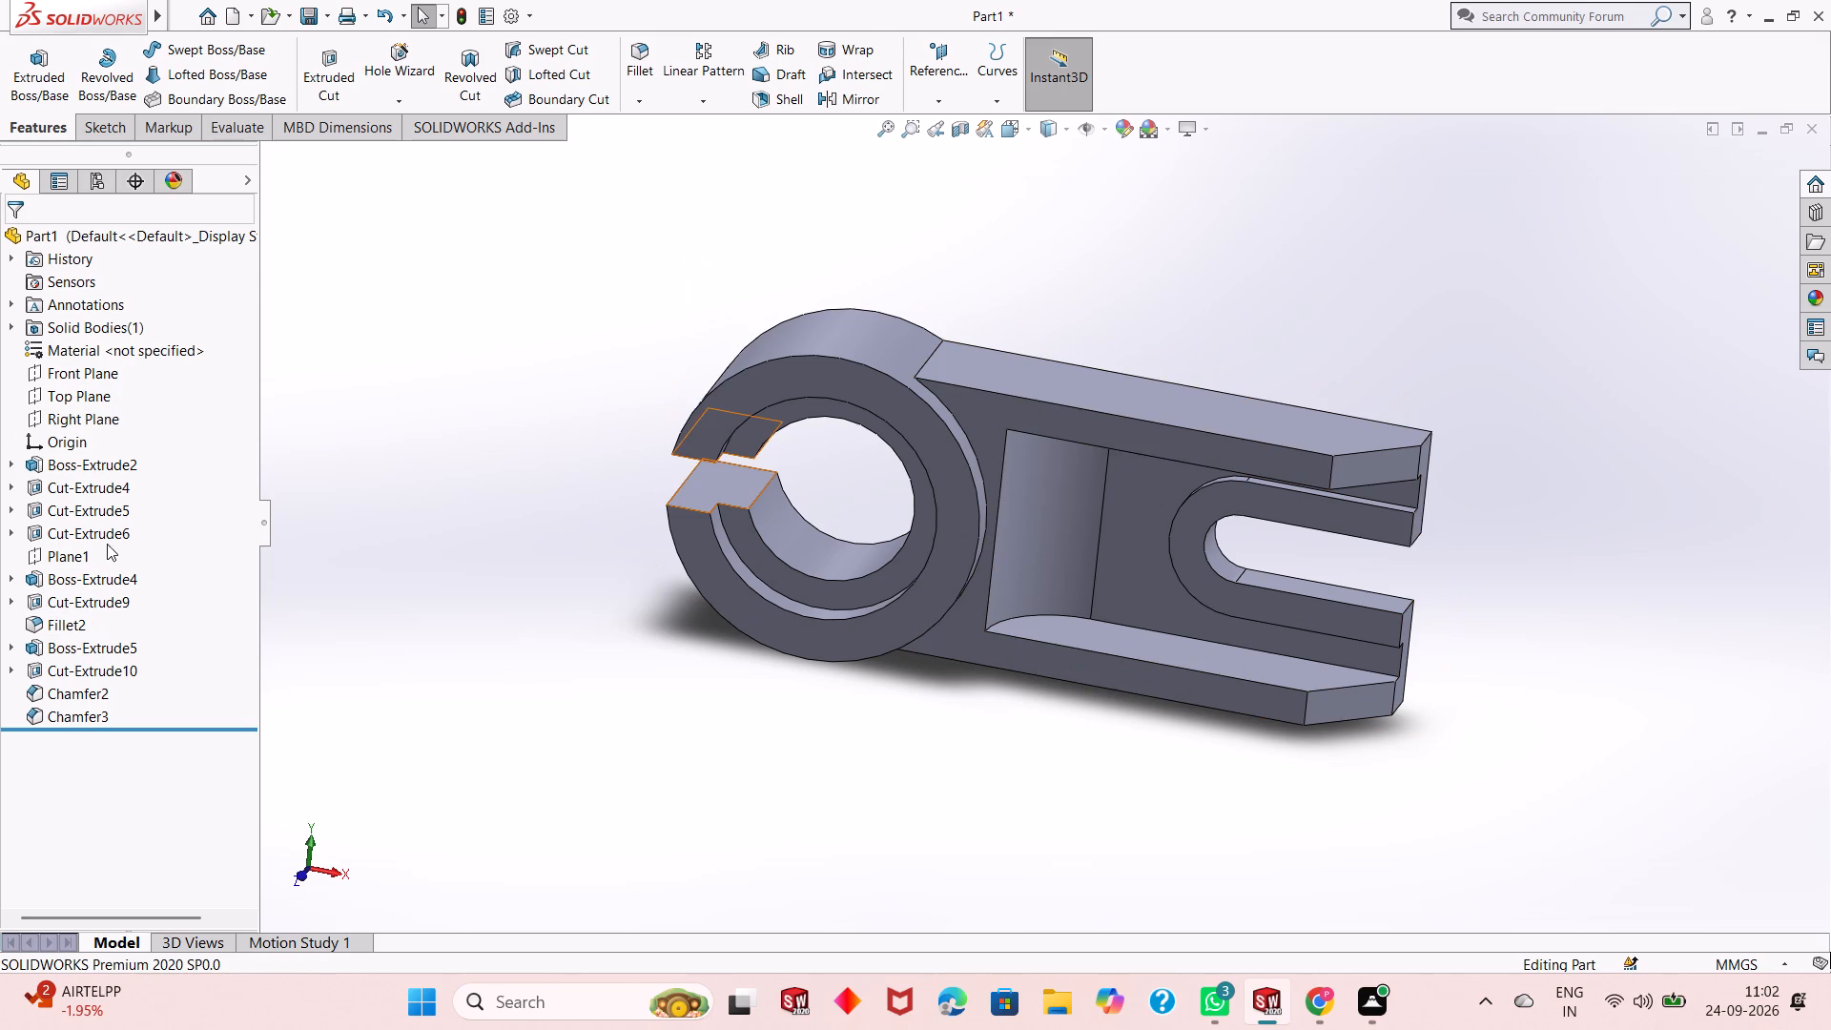
Show Plane1 and open a new sketch on it, viewed face-on.
click(75, 551)
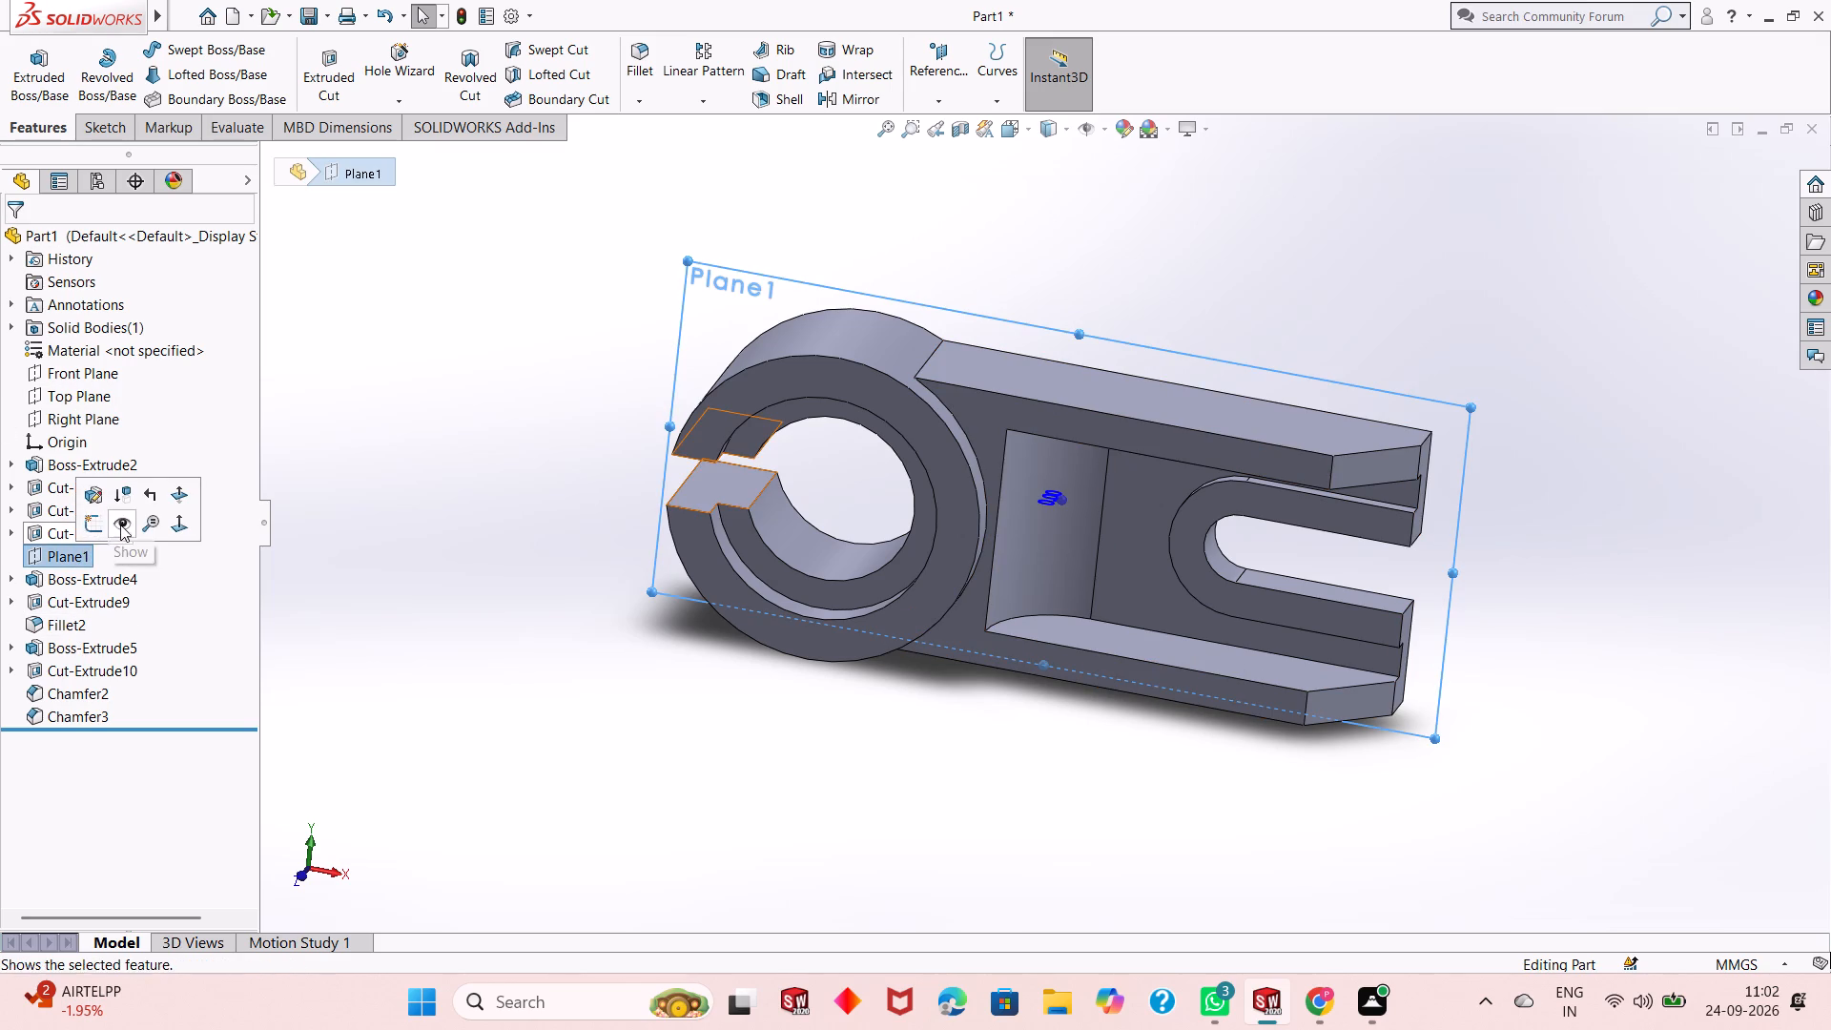
click(120, 525)
right_click(726, 300)
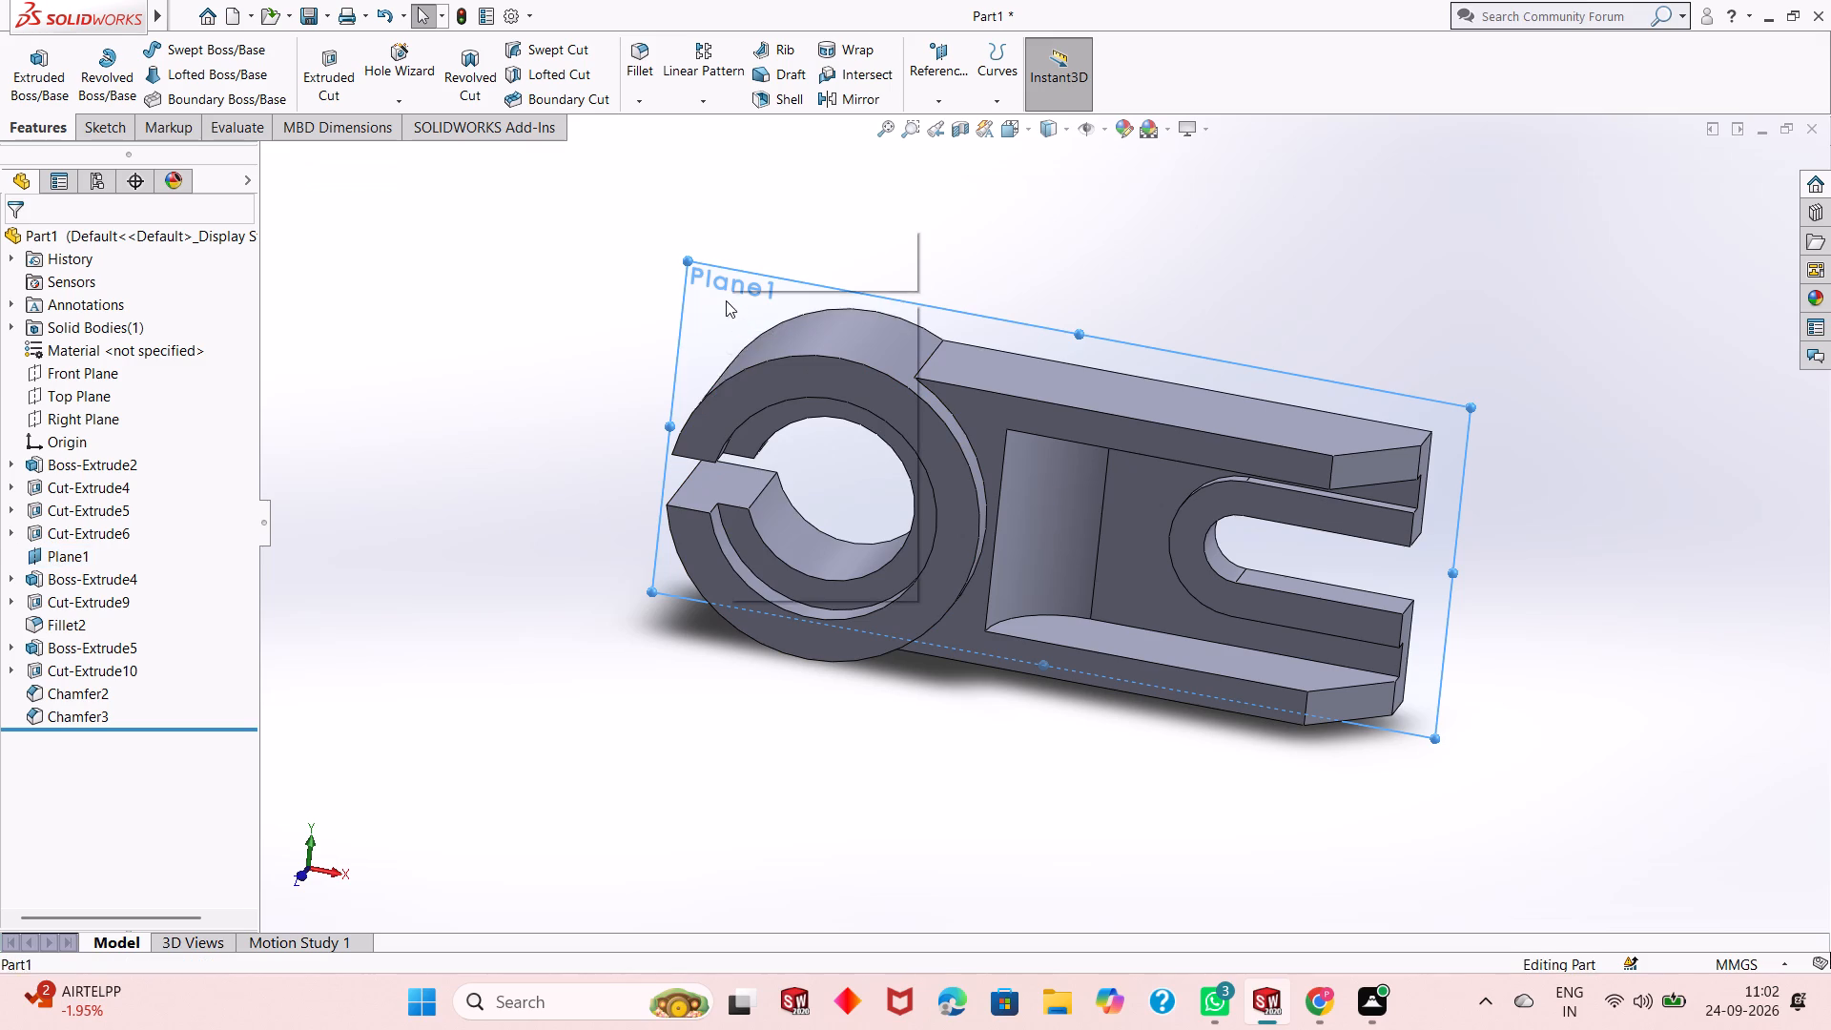
click(771, 272)
key(ctrl+8)
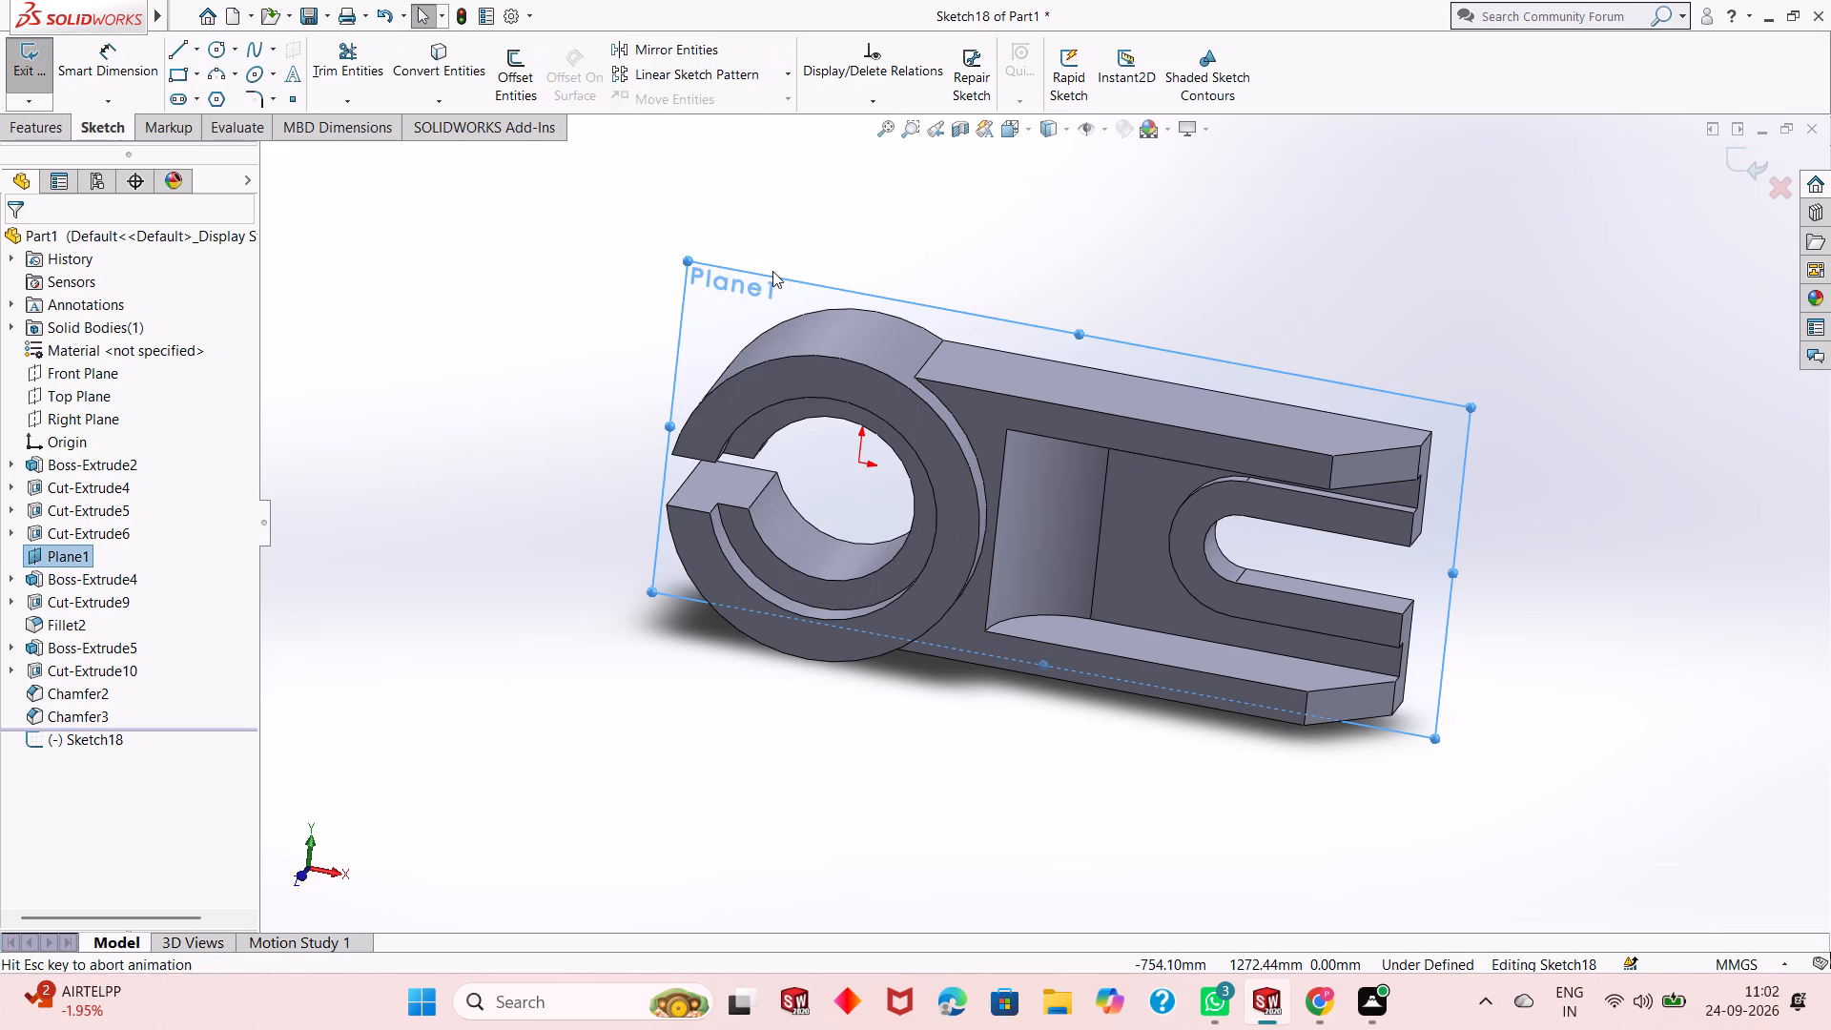
key(Escape)
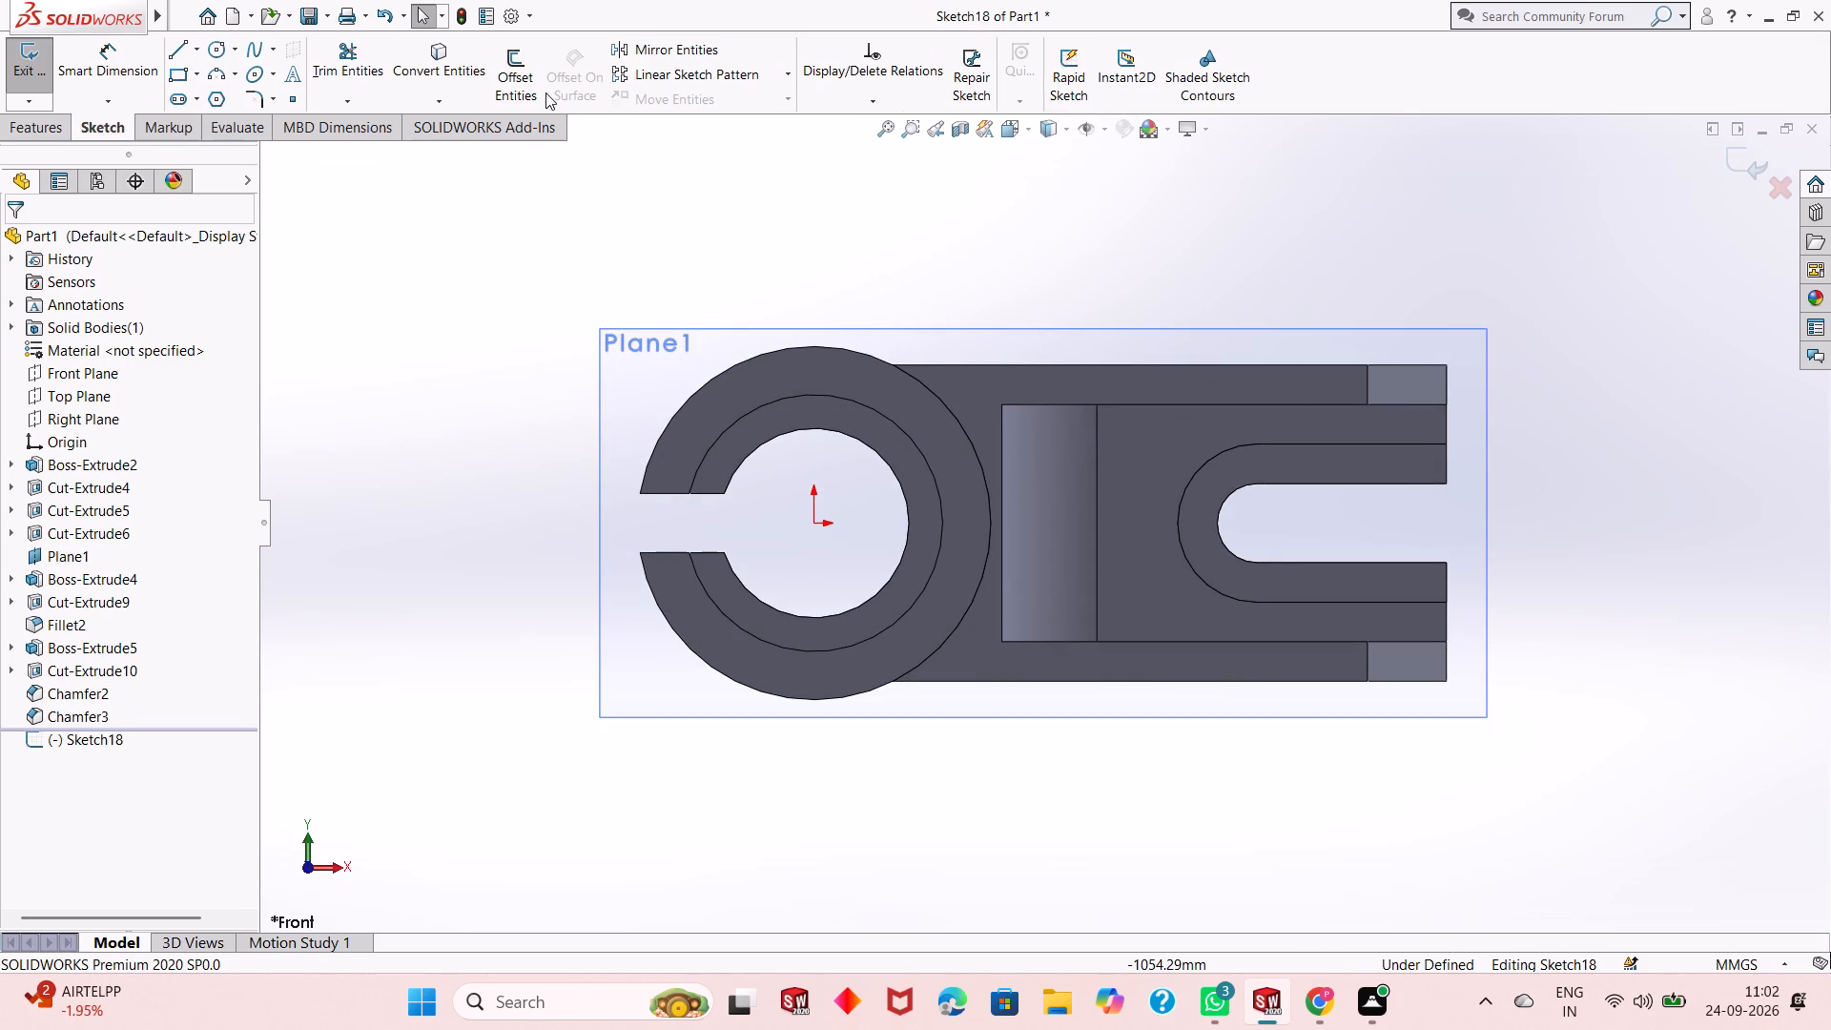
Sketch a circle above the arm's upper wall, clear of the body, and set its diameter to 953.79 mm.
click(221, 50)
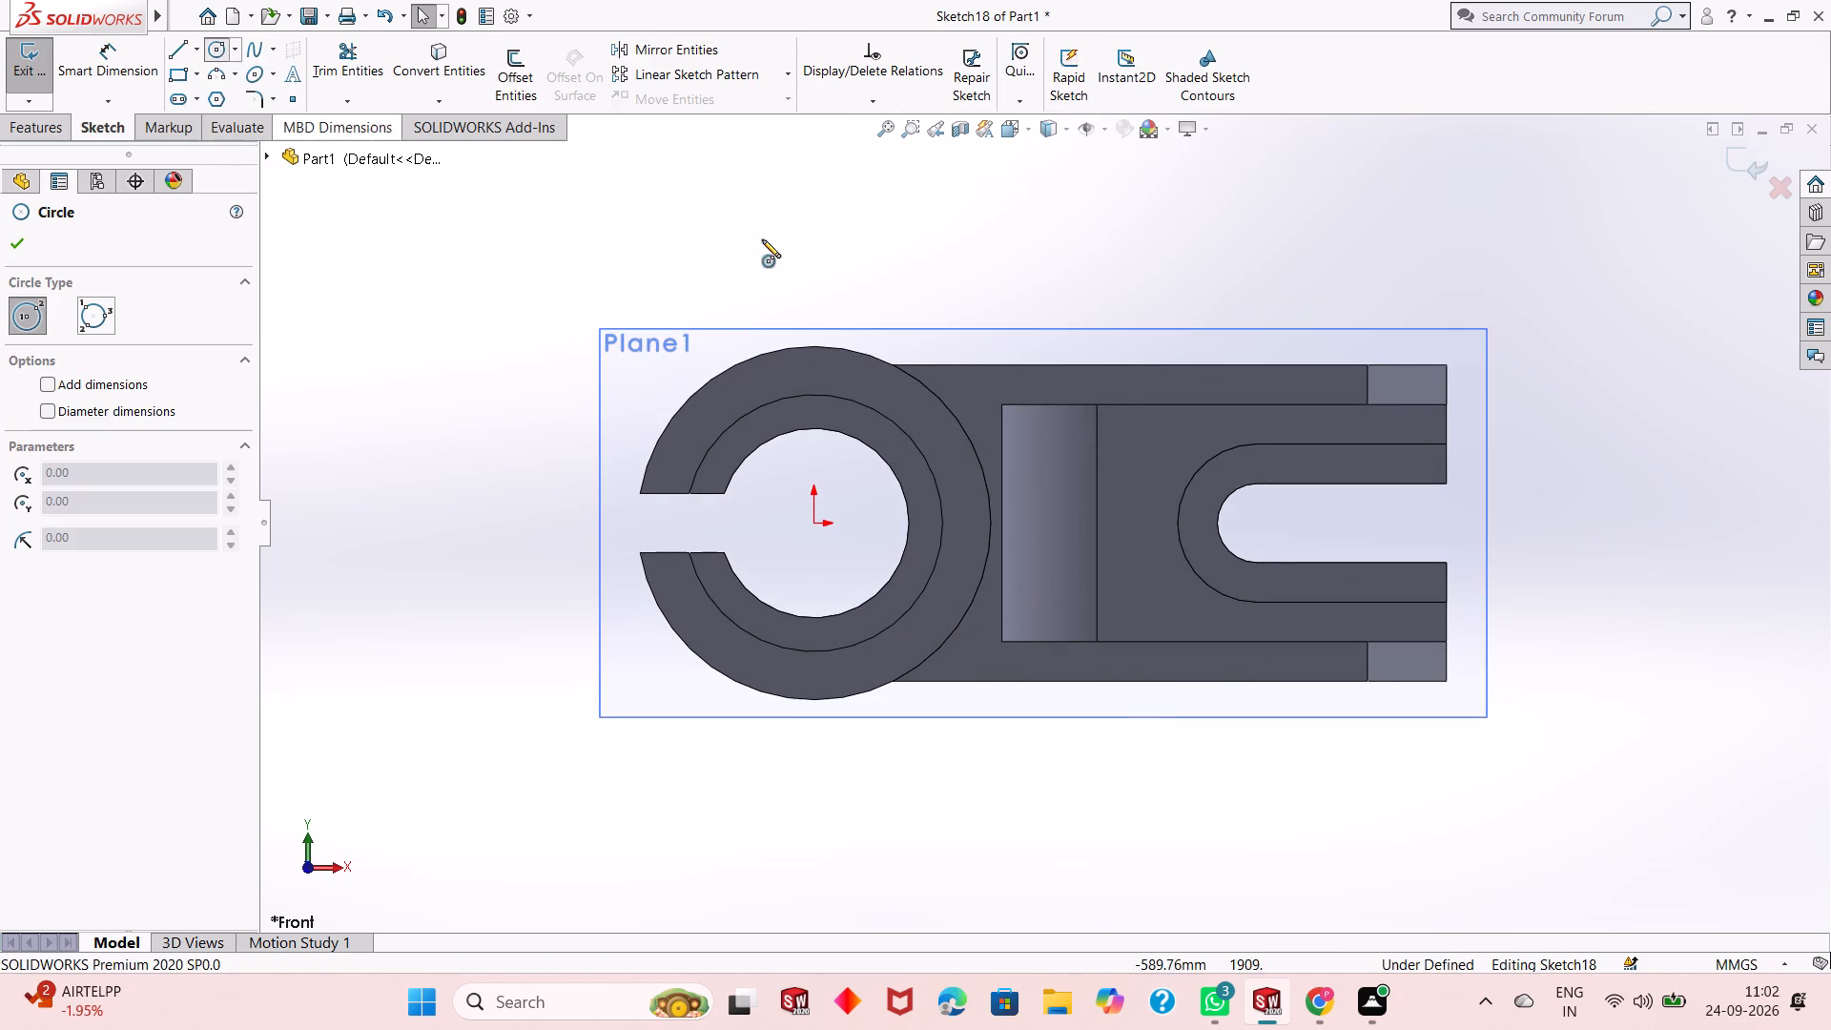
click(1073, 270)
click(1104, 237)
right_click(1167, 228)
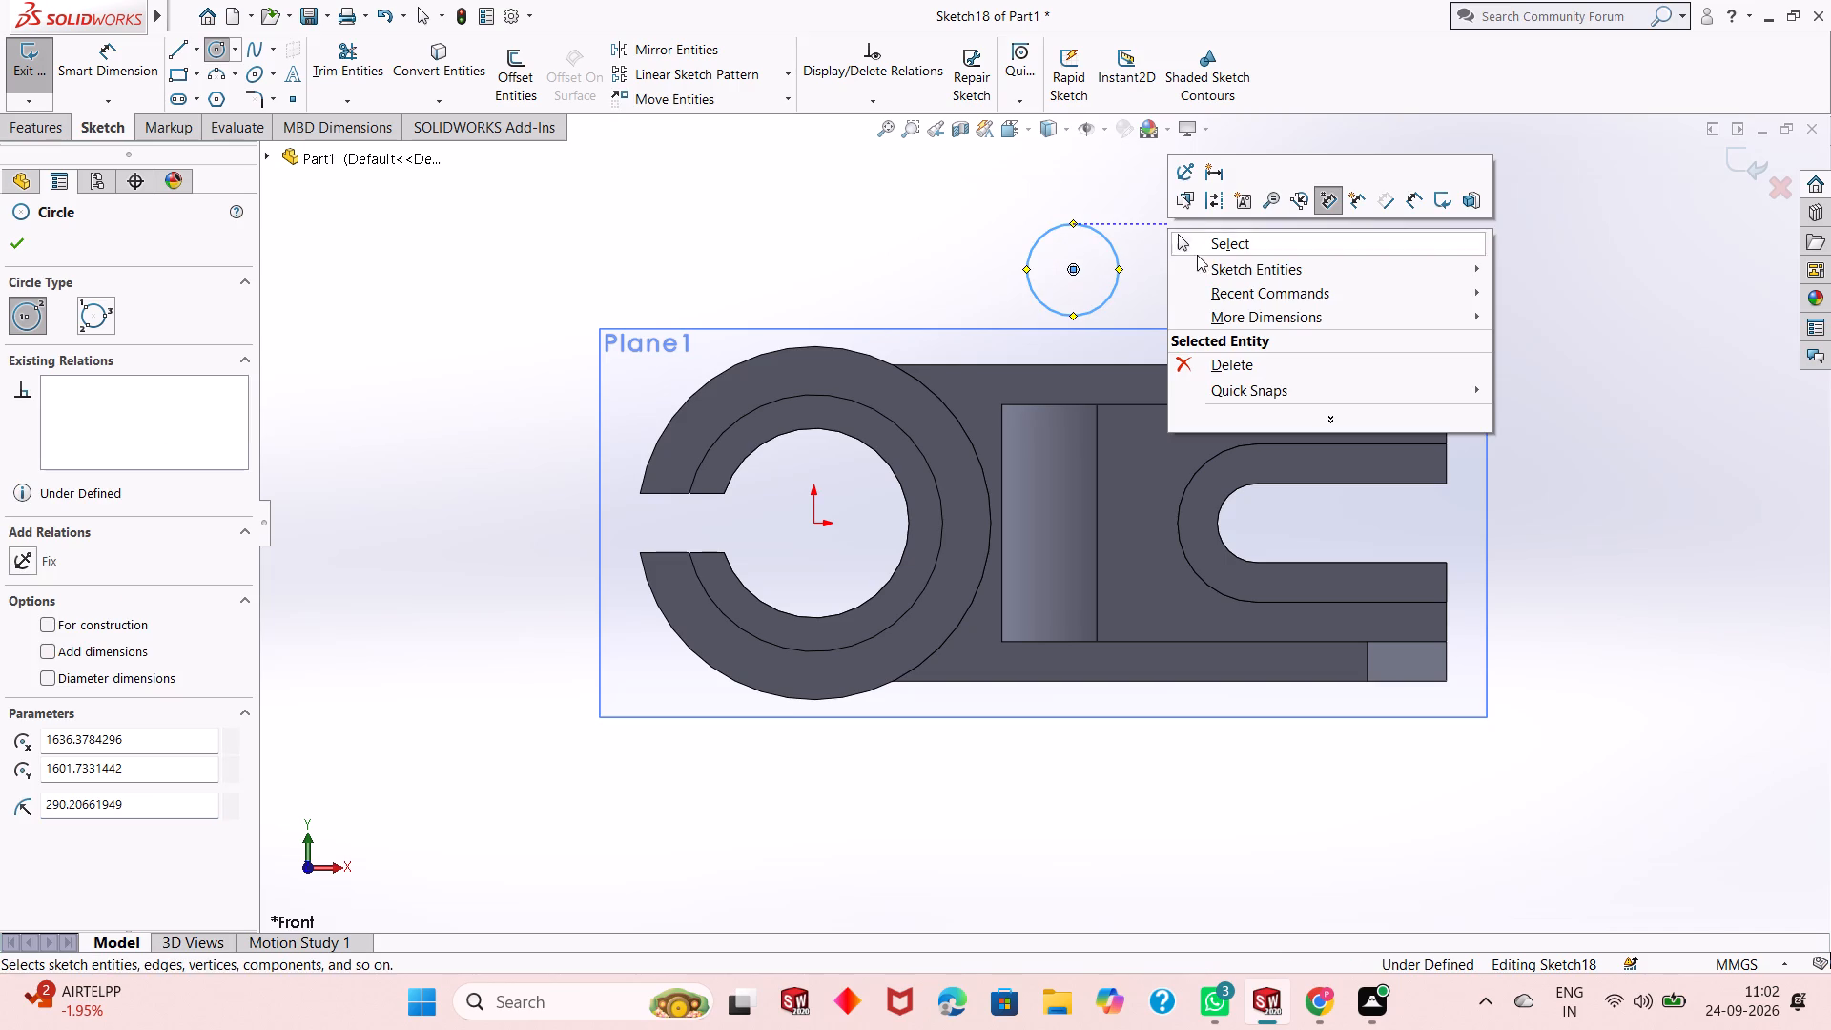
click(1220, 254)
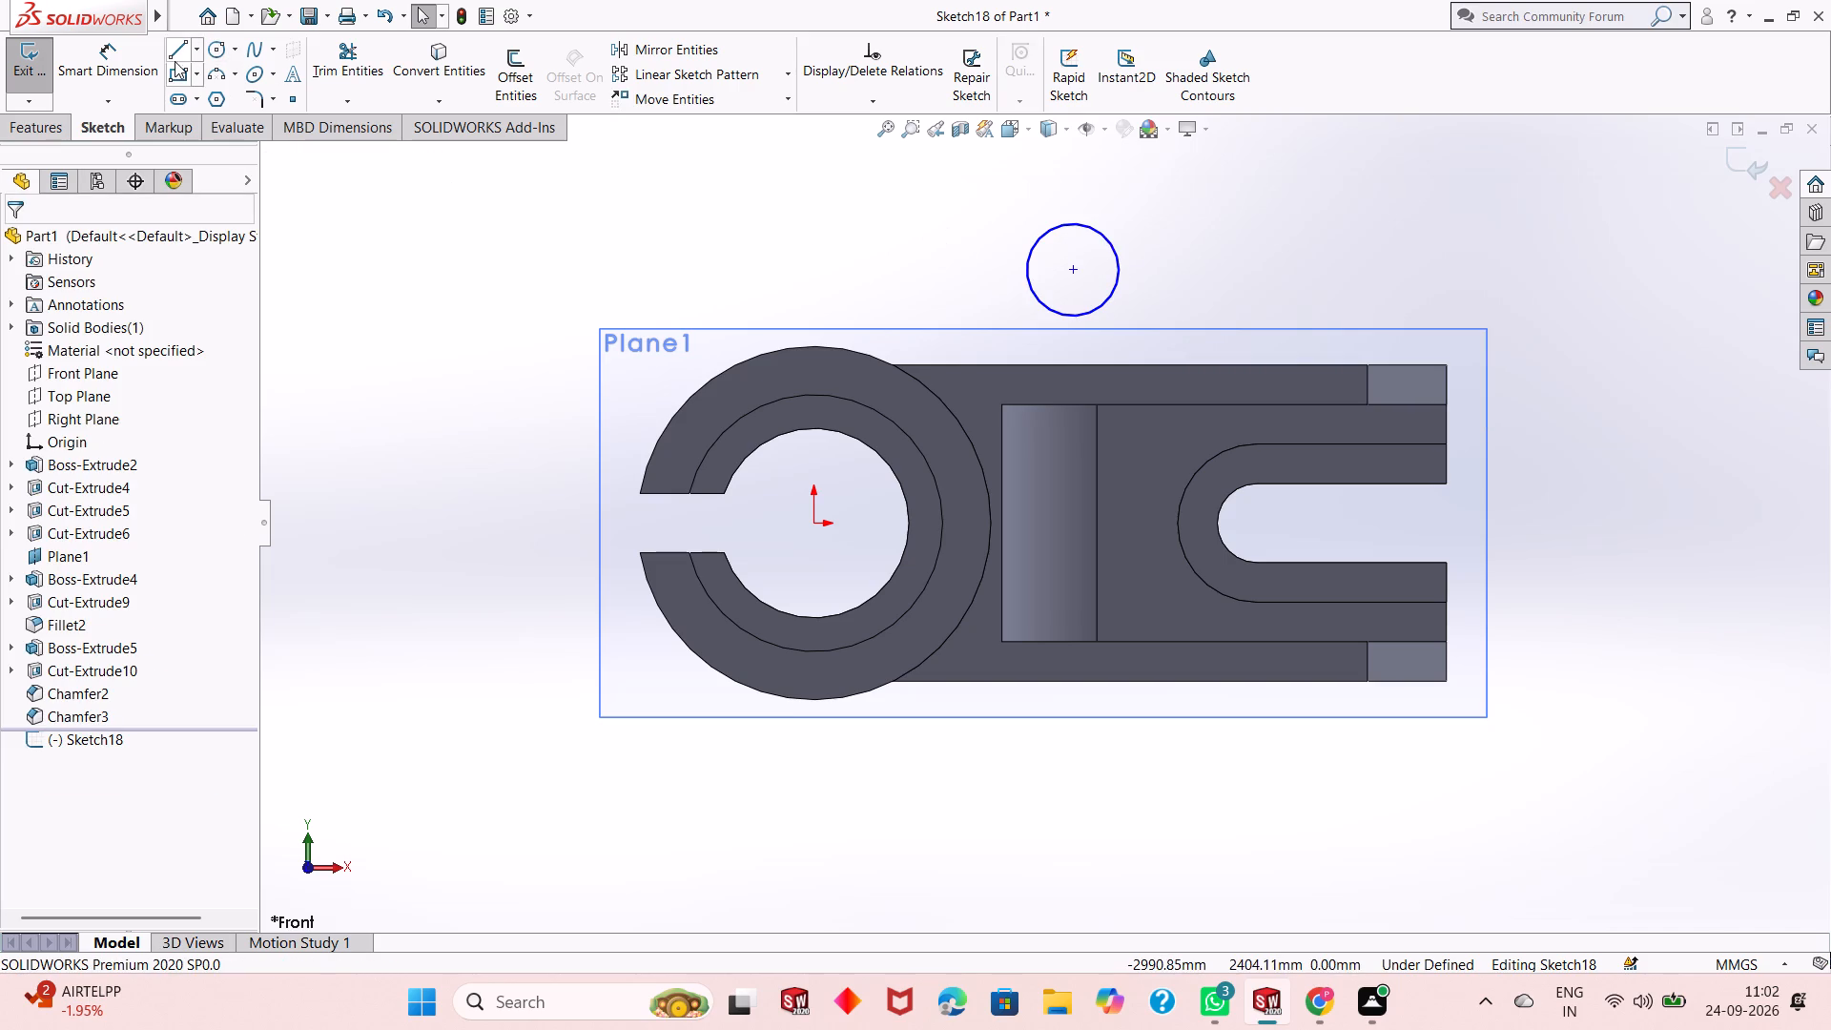
click(123, 53)
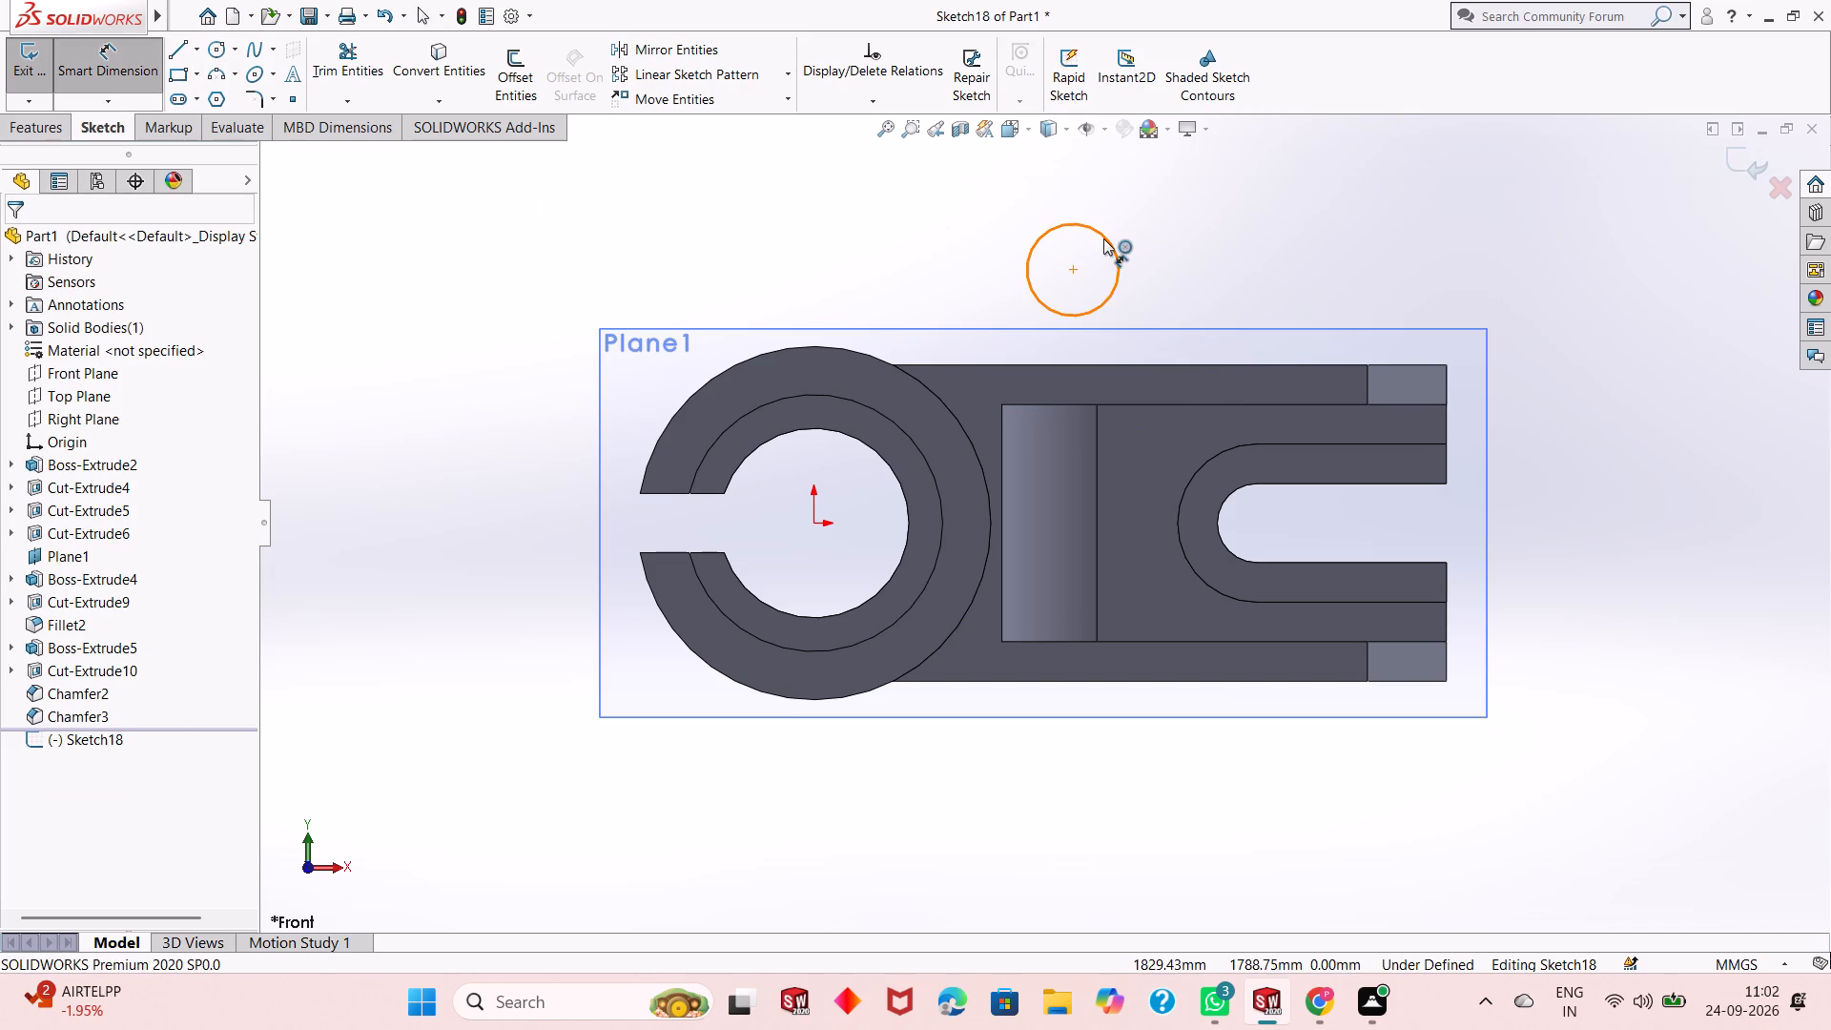
click(1103, 238)
click(1243, 195)
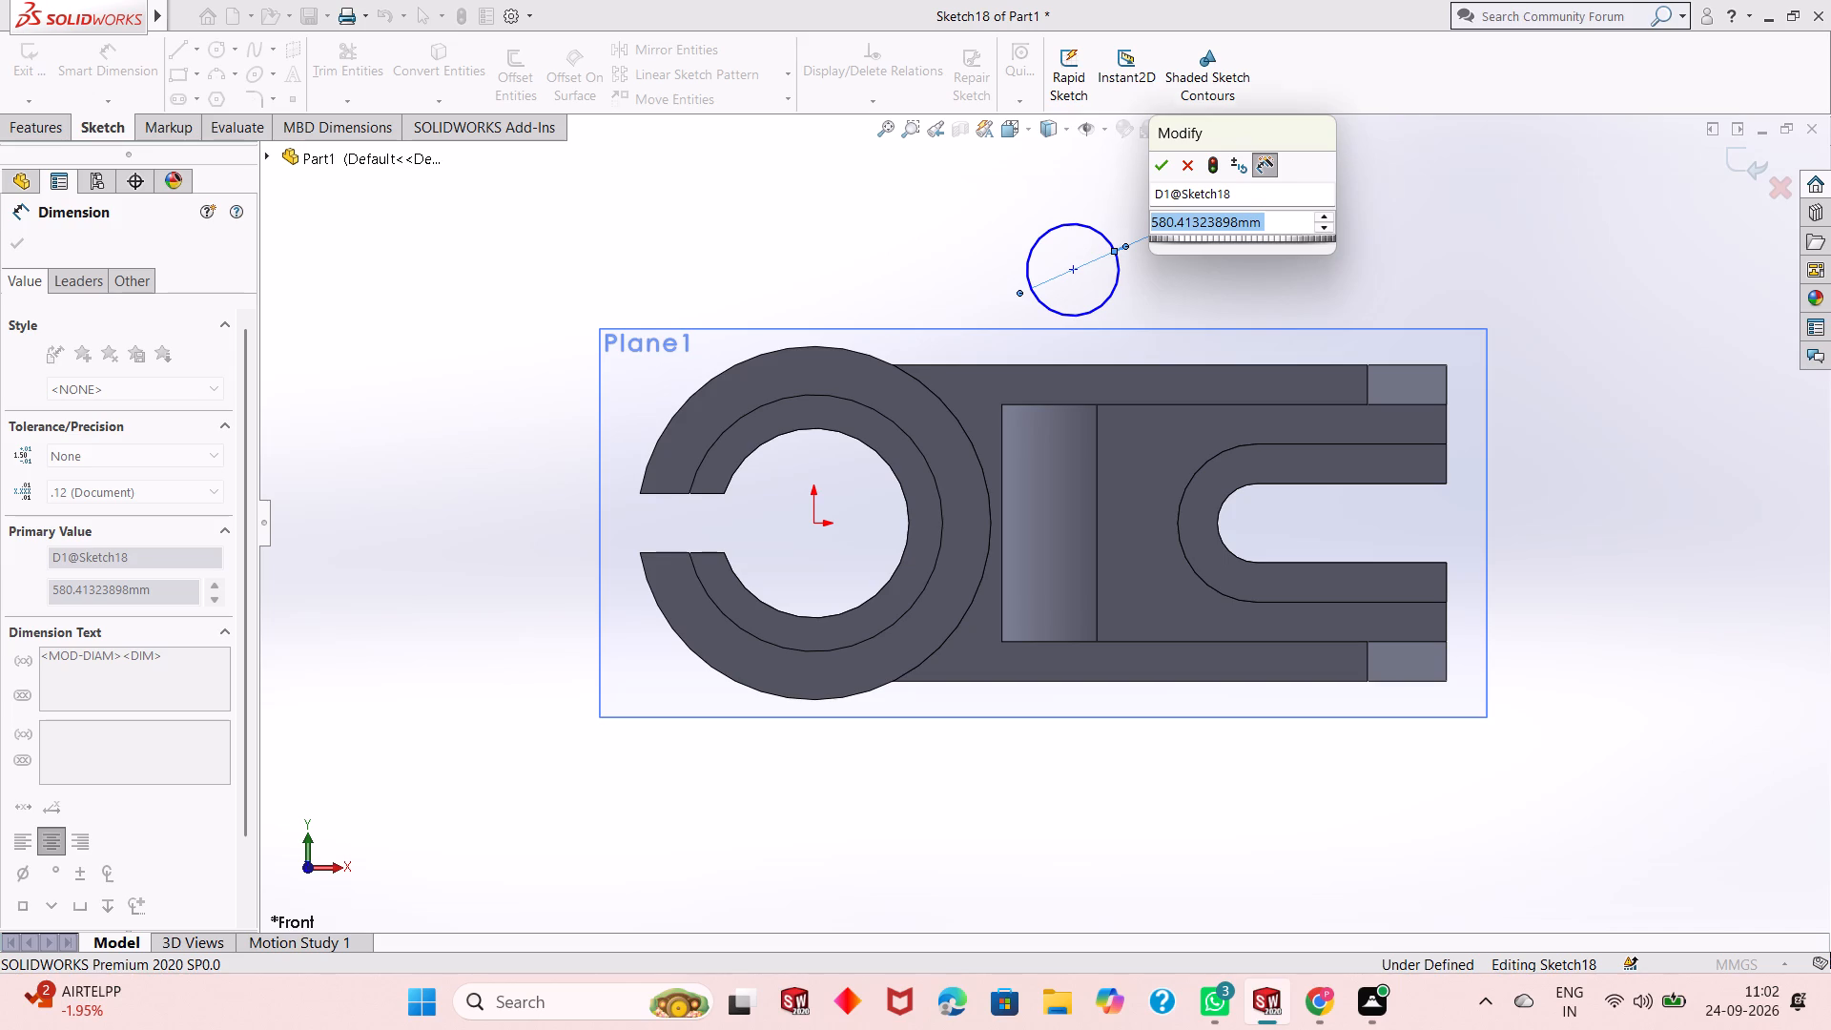
text(953.9)
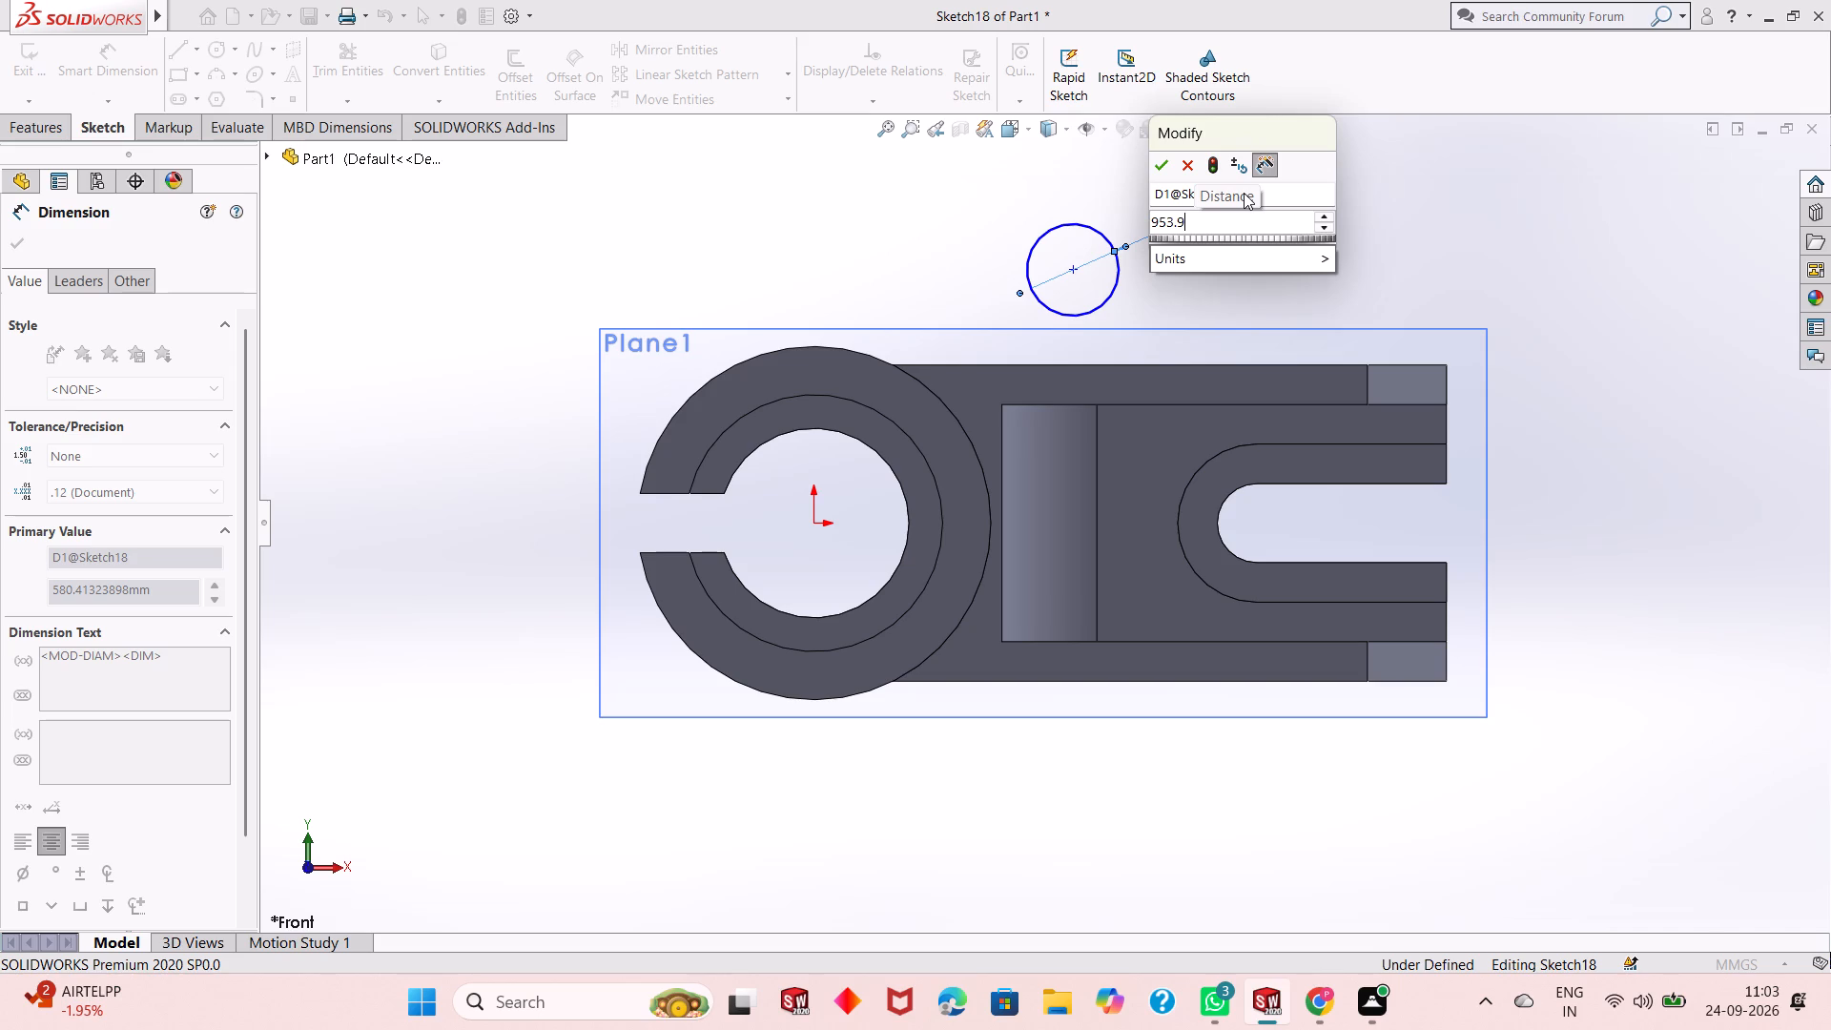
key(BackSpace)
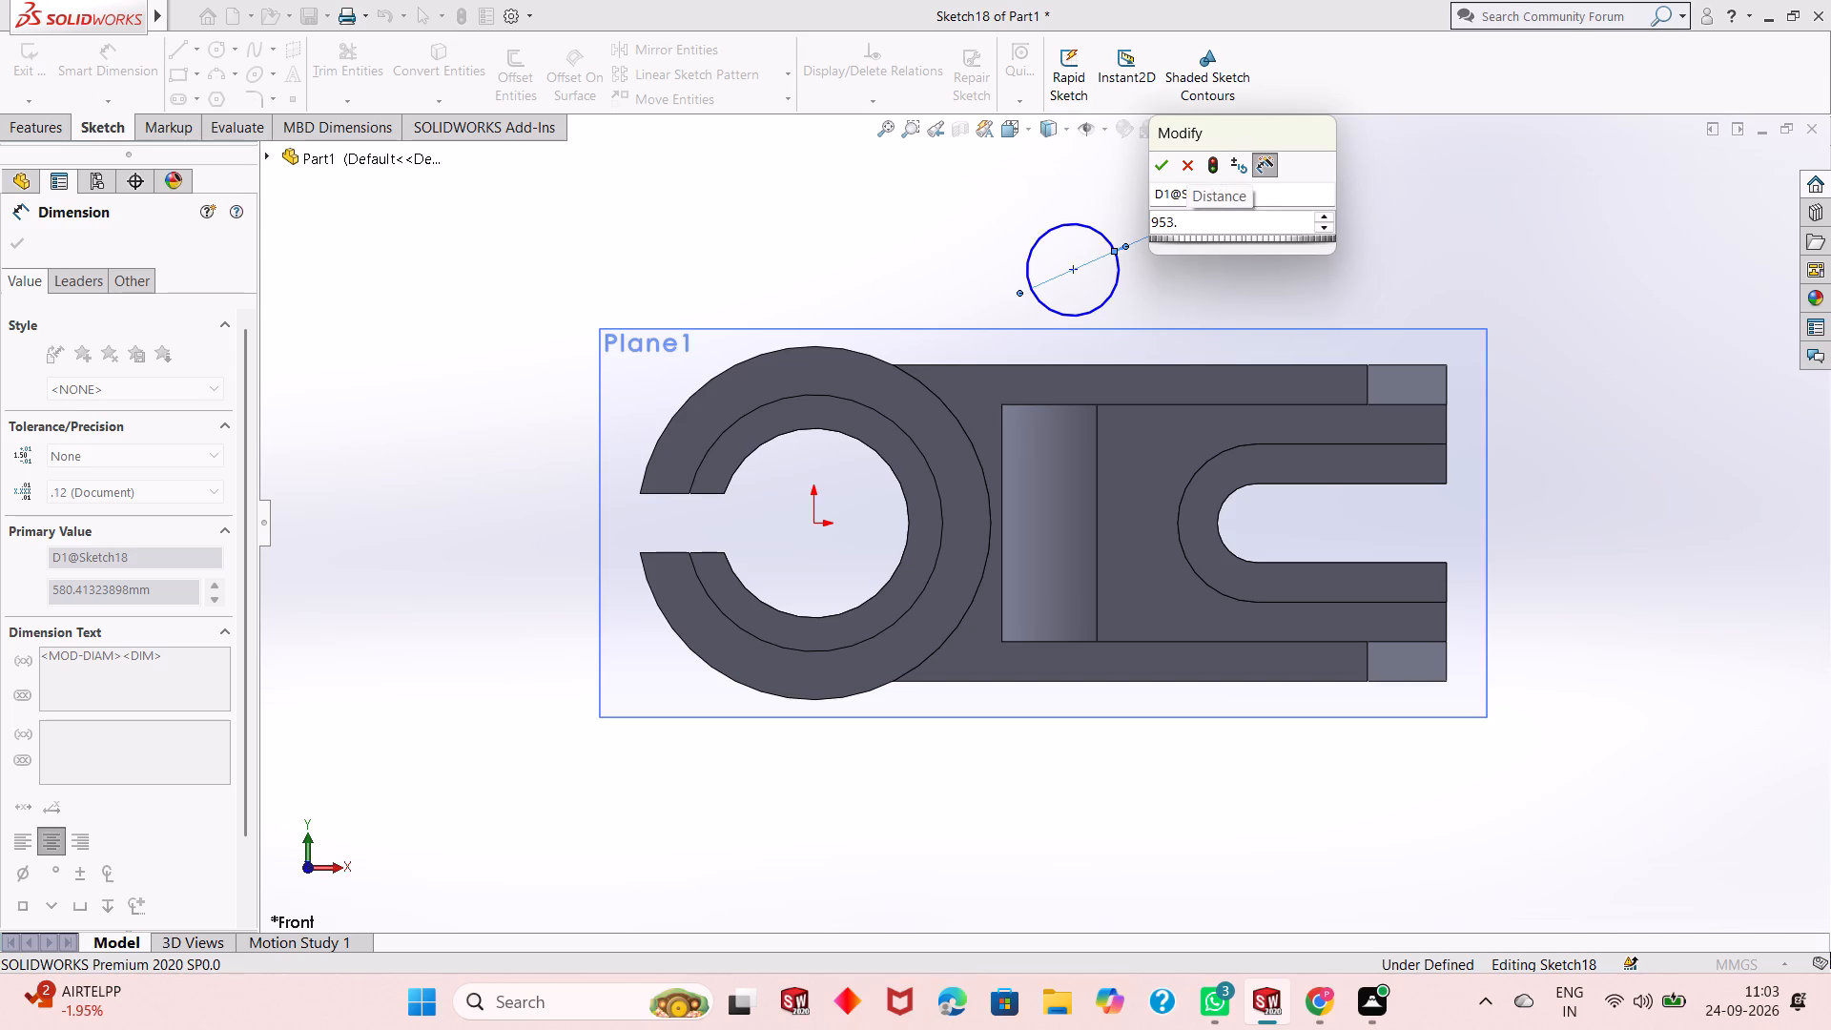
text(79)
key(Return)
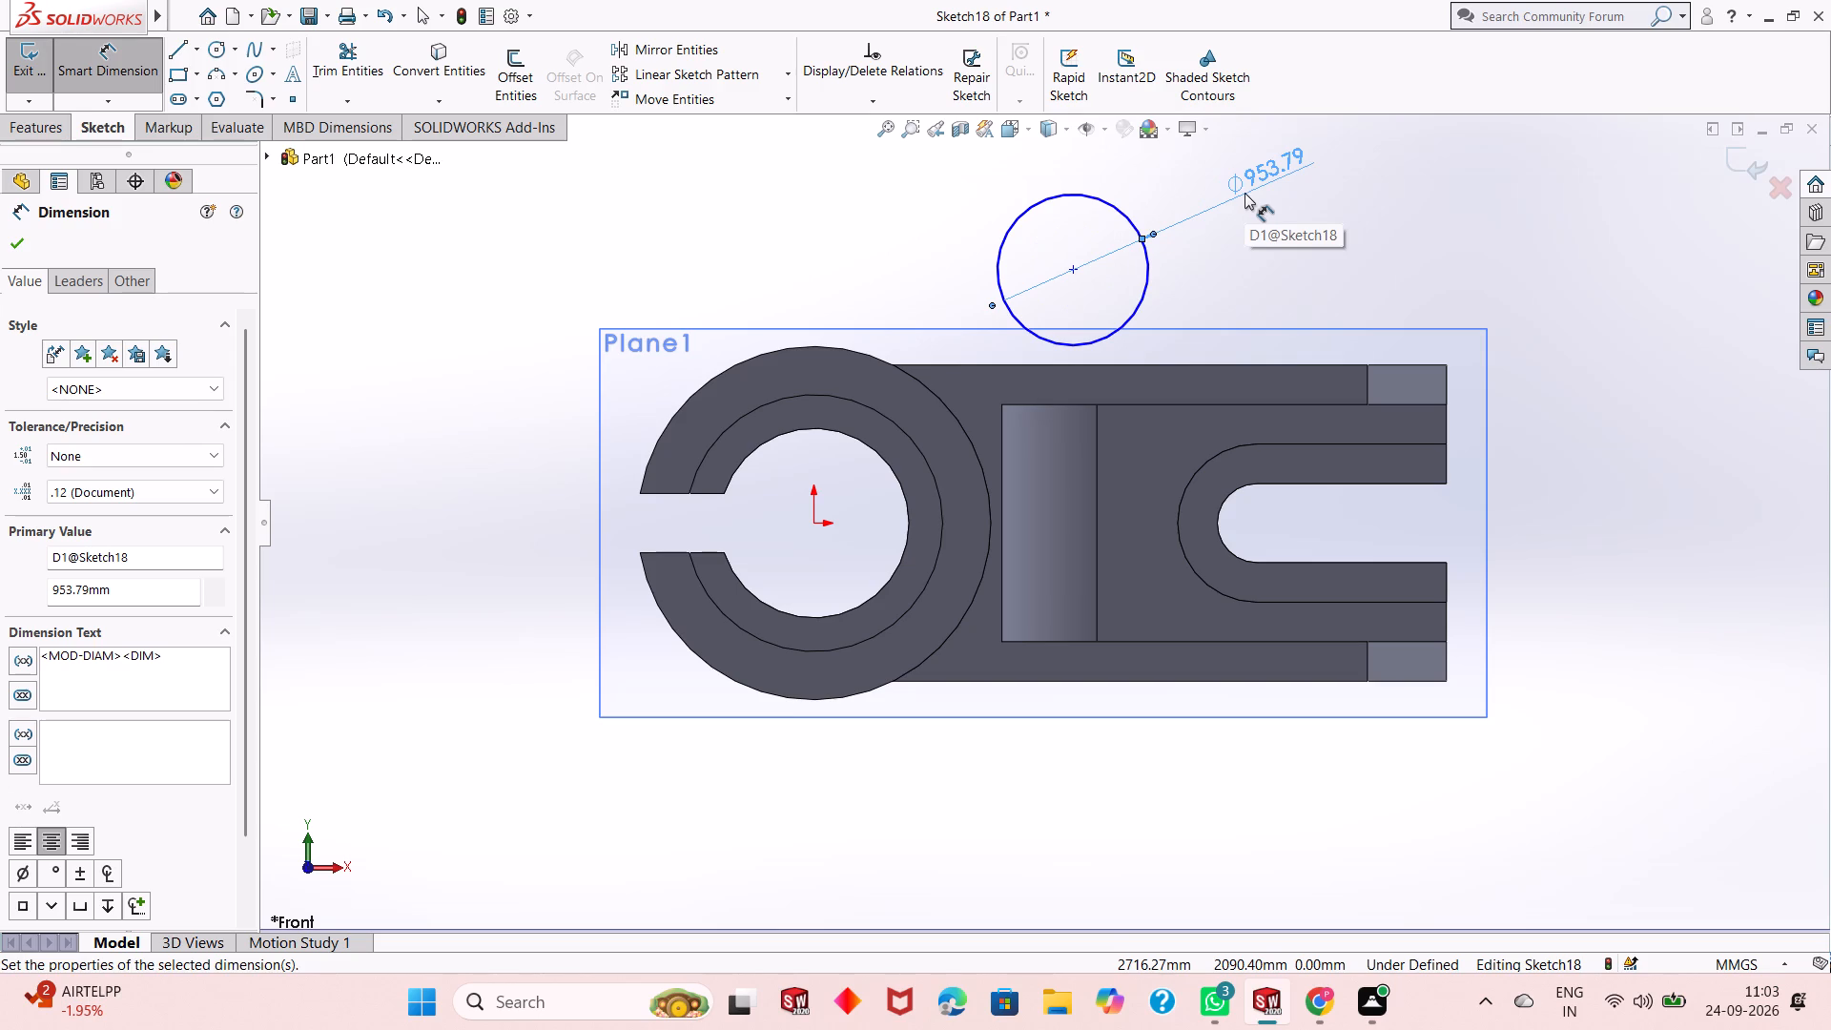
Dimension the circle's centre 750 mm above the arm's upper outer edge.
click(1074, 270)
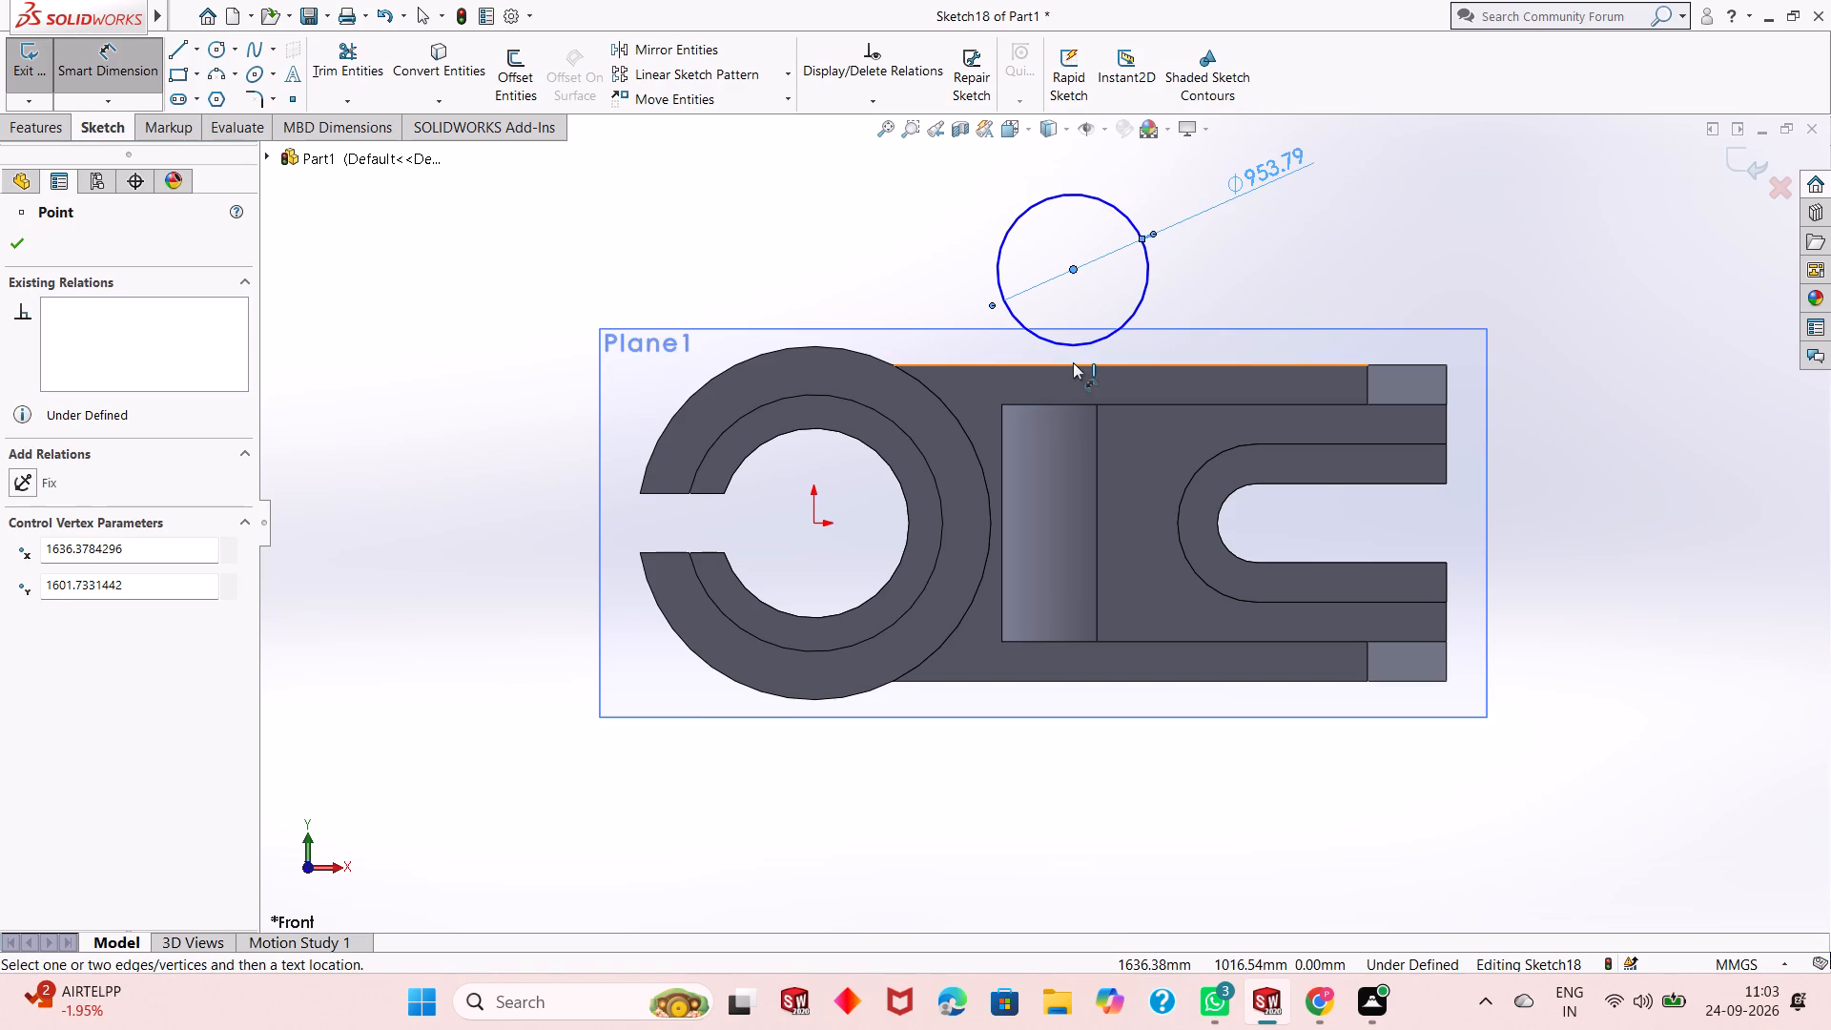
click(1073, 362)
click(1595, 343)
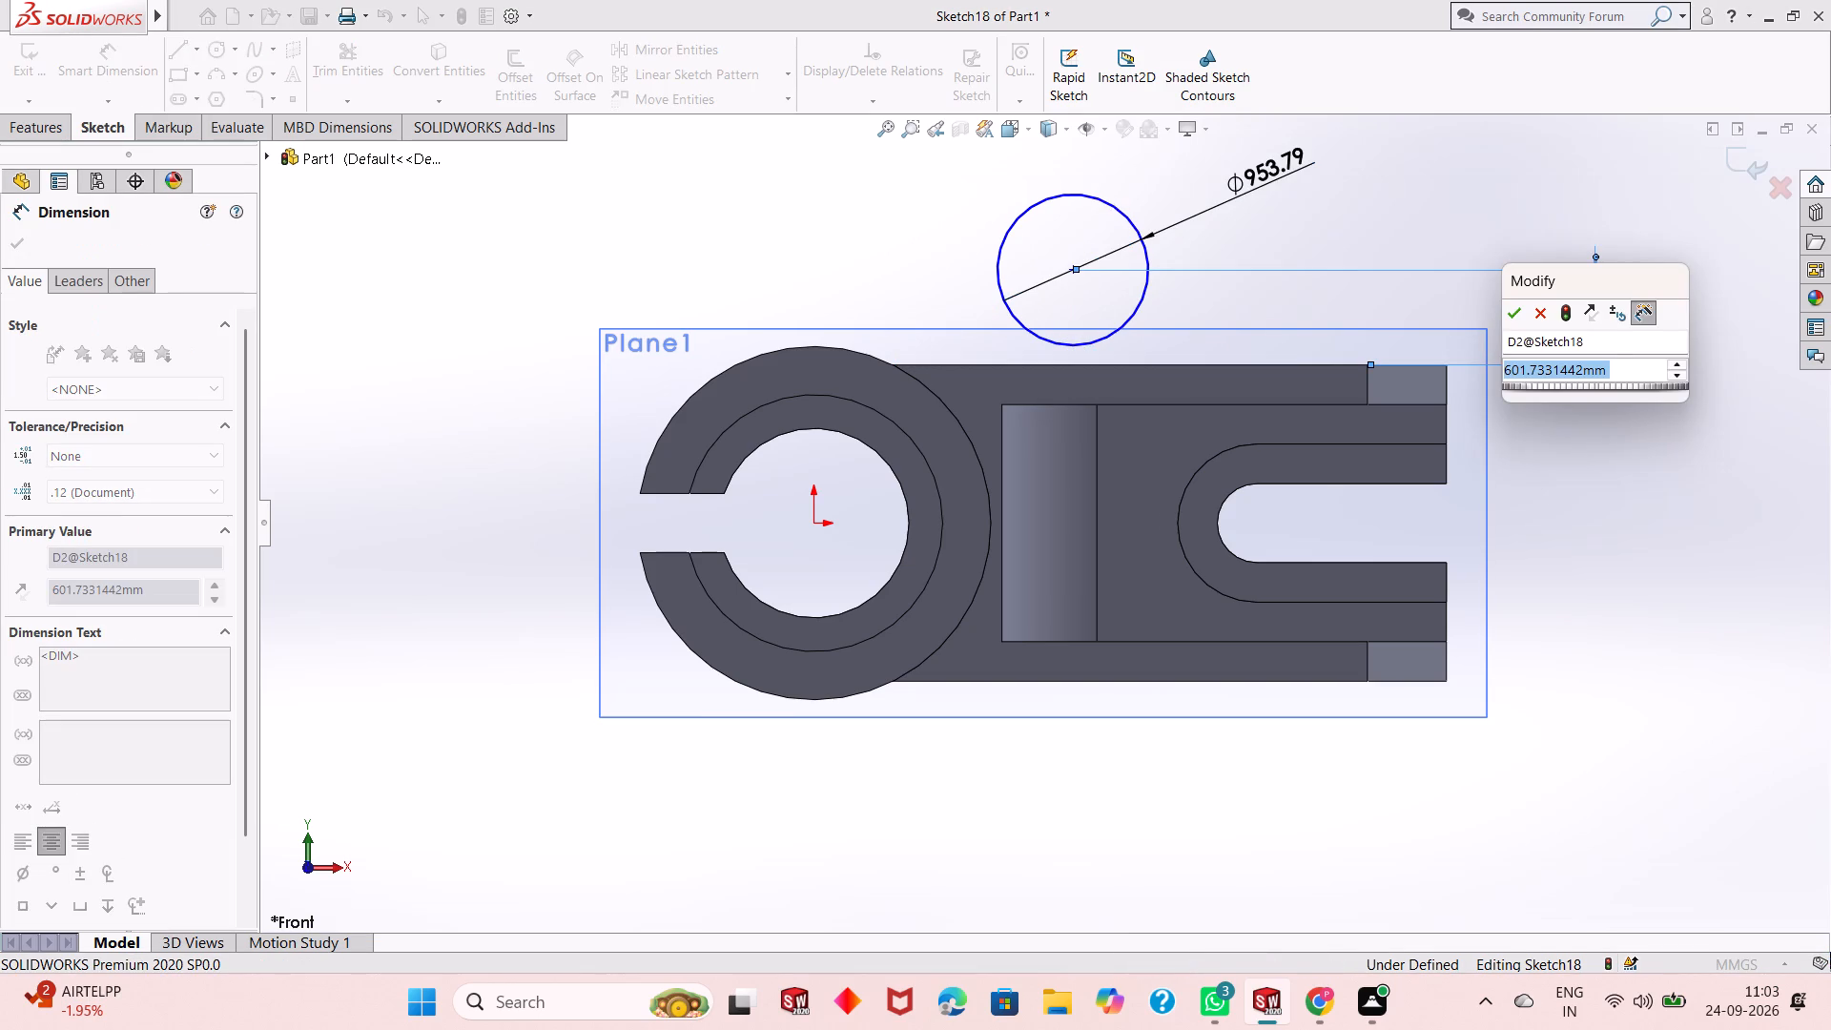
text(750)
key(Return)
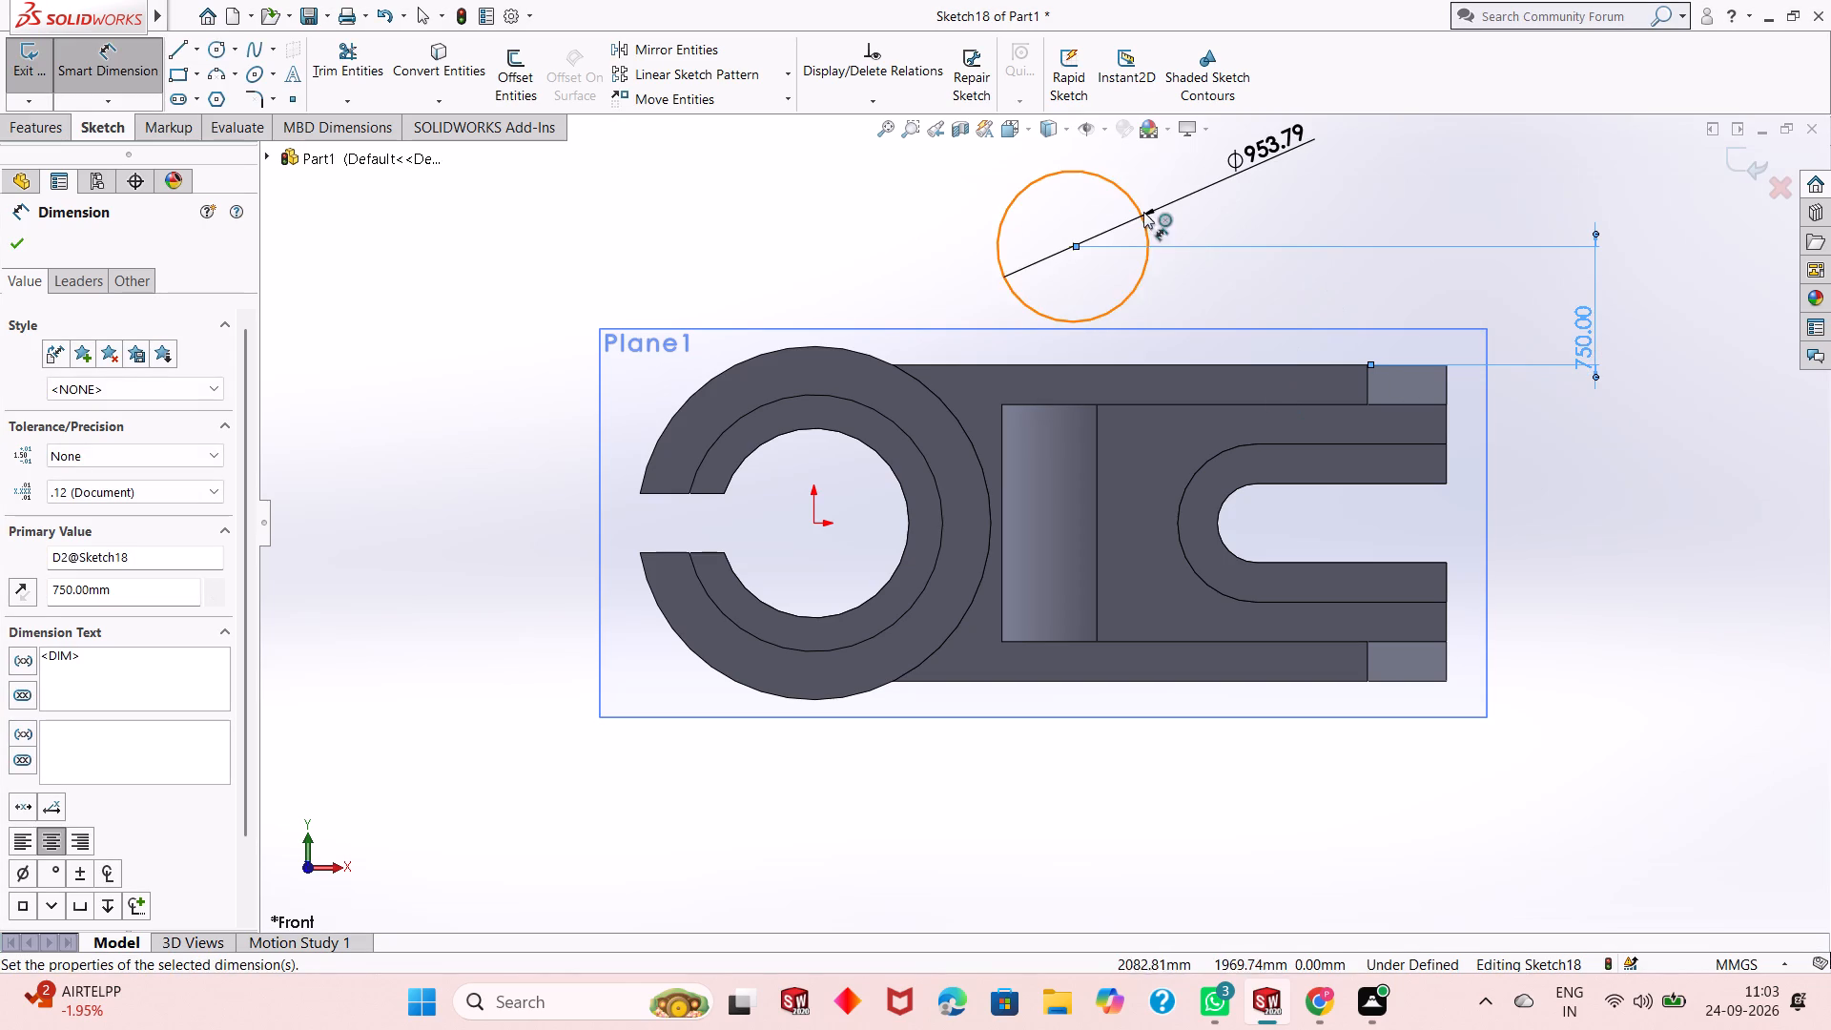
Dimension the circle's centre at a horizontal distance of 2000 mm from the origin at the ring's centre.
click(1074, 251)
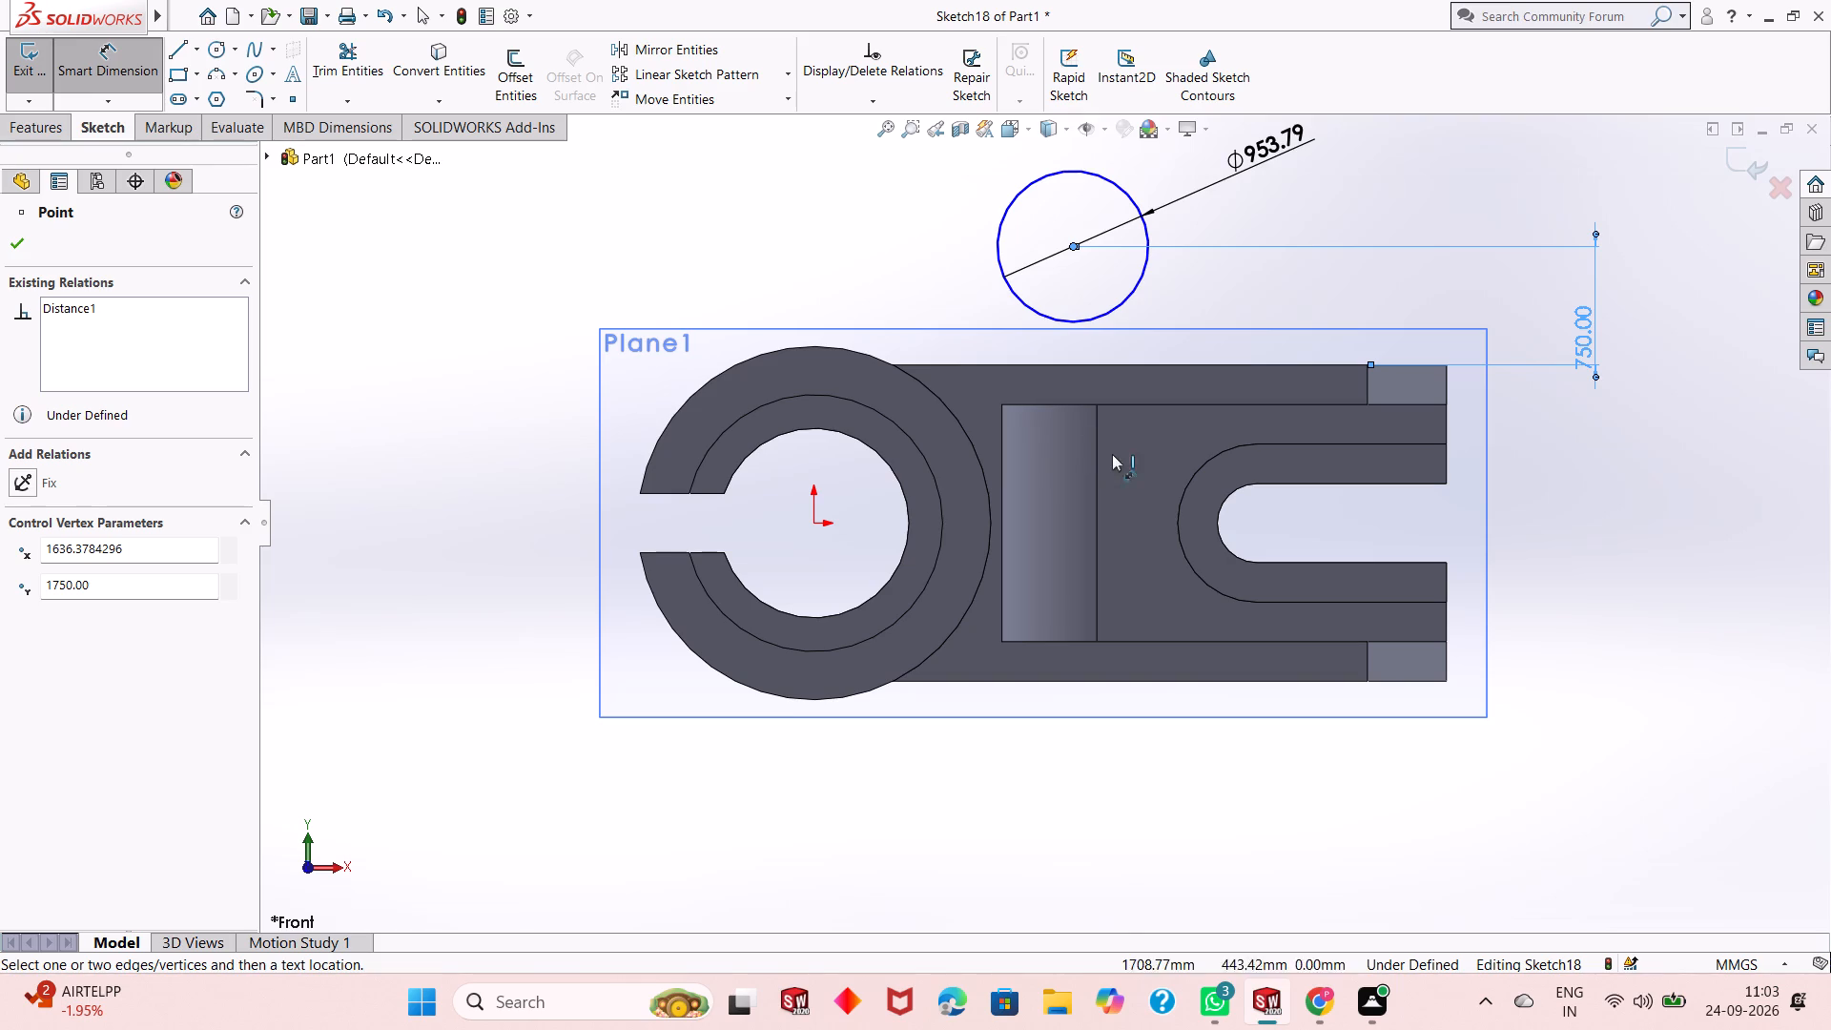
click(809, 525)
click(850, 777)
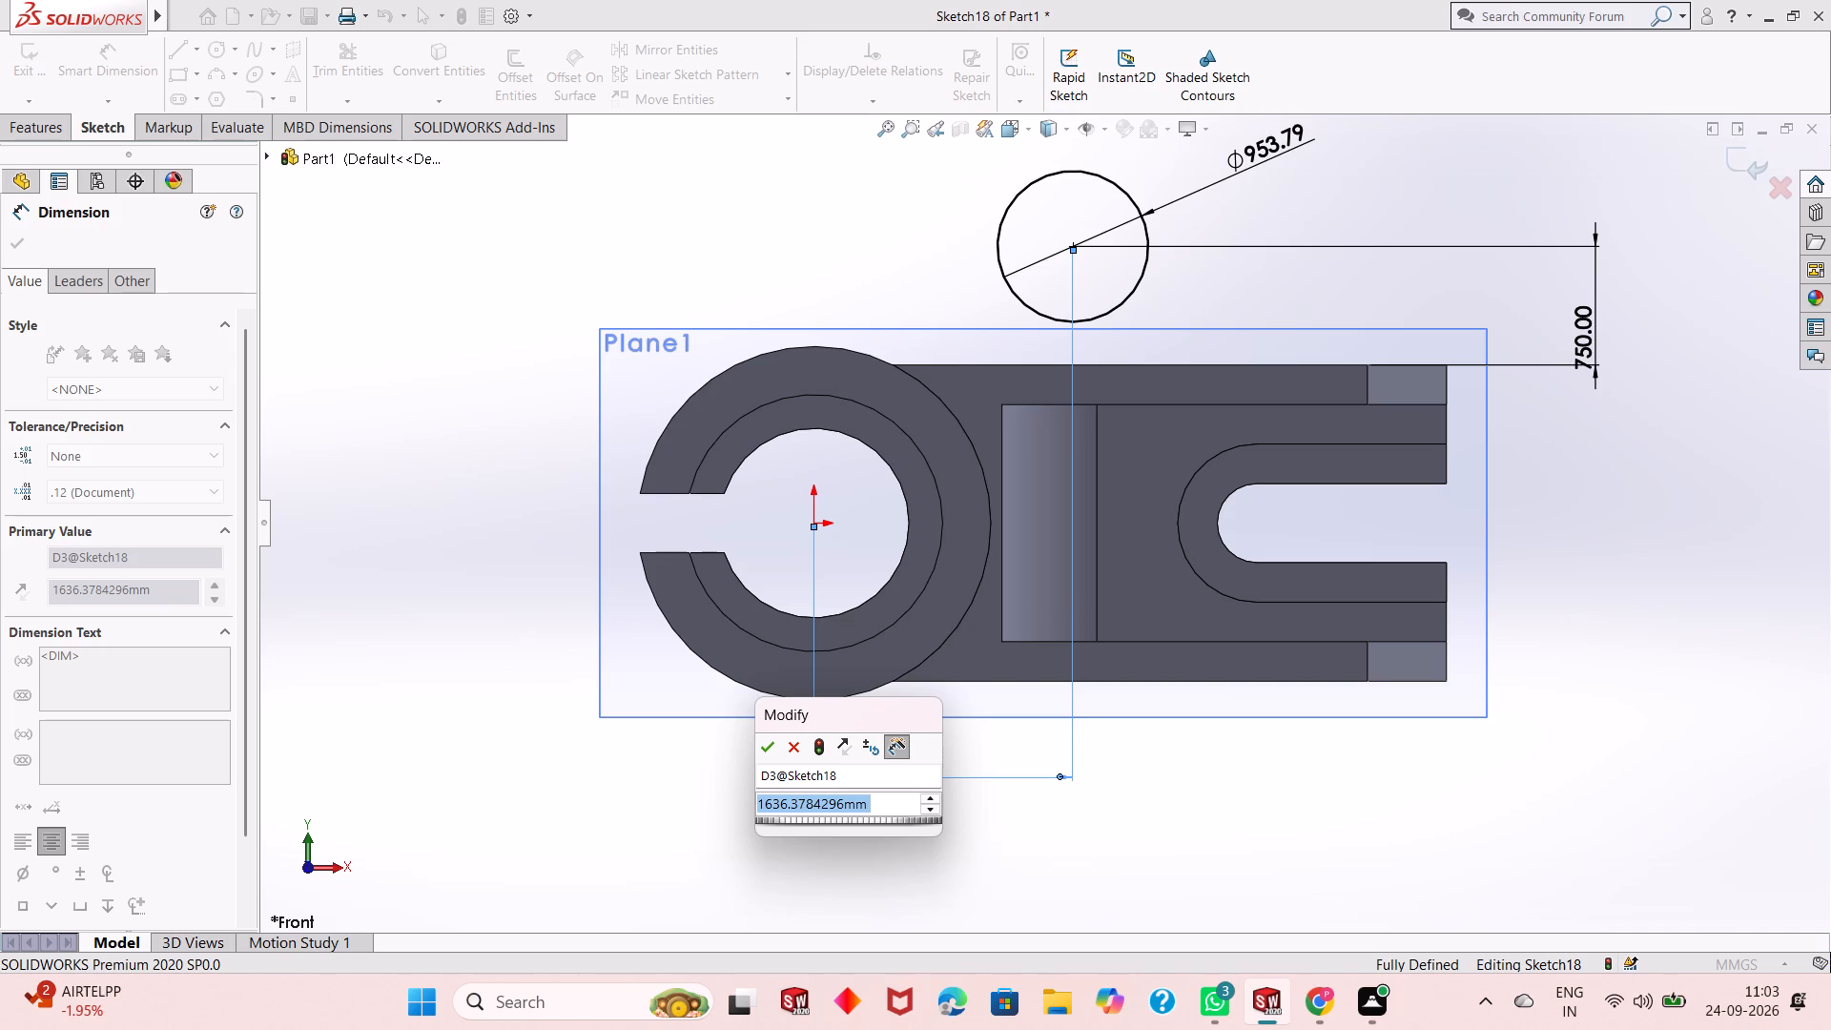
text(2000)
key(Return)
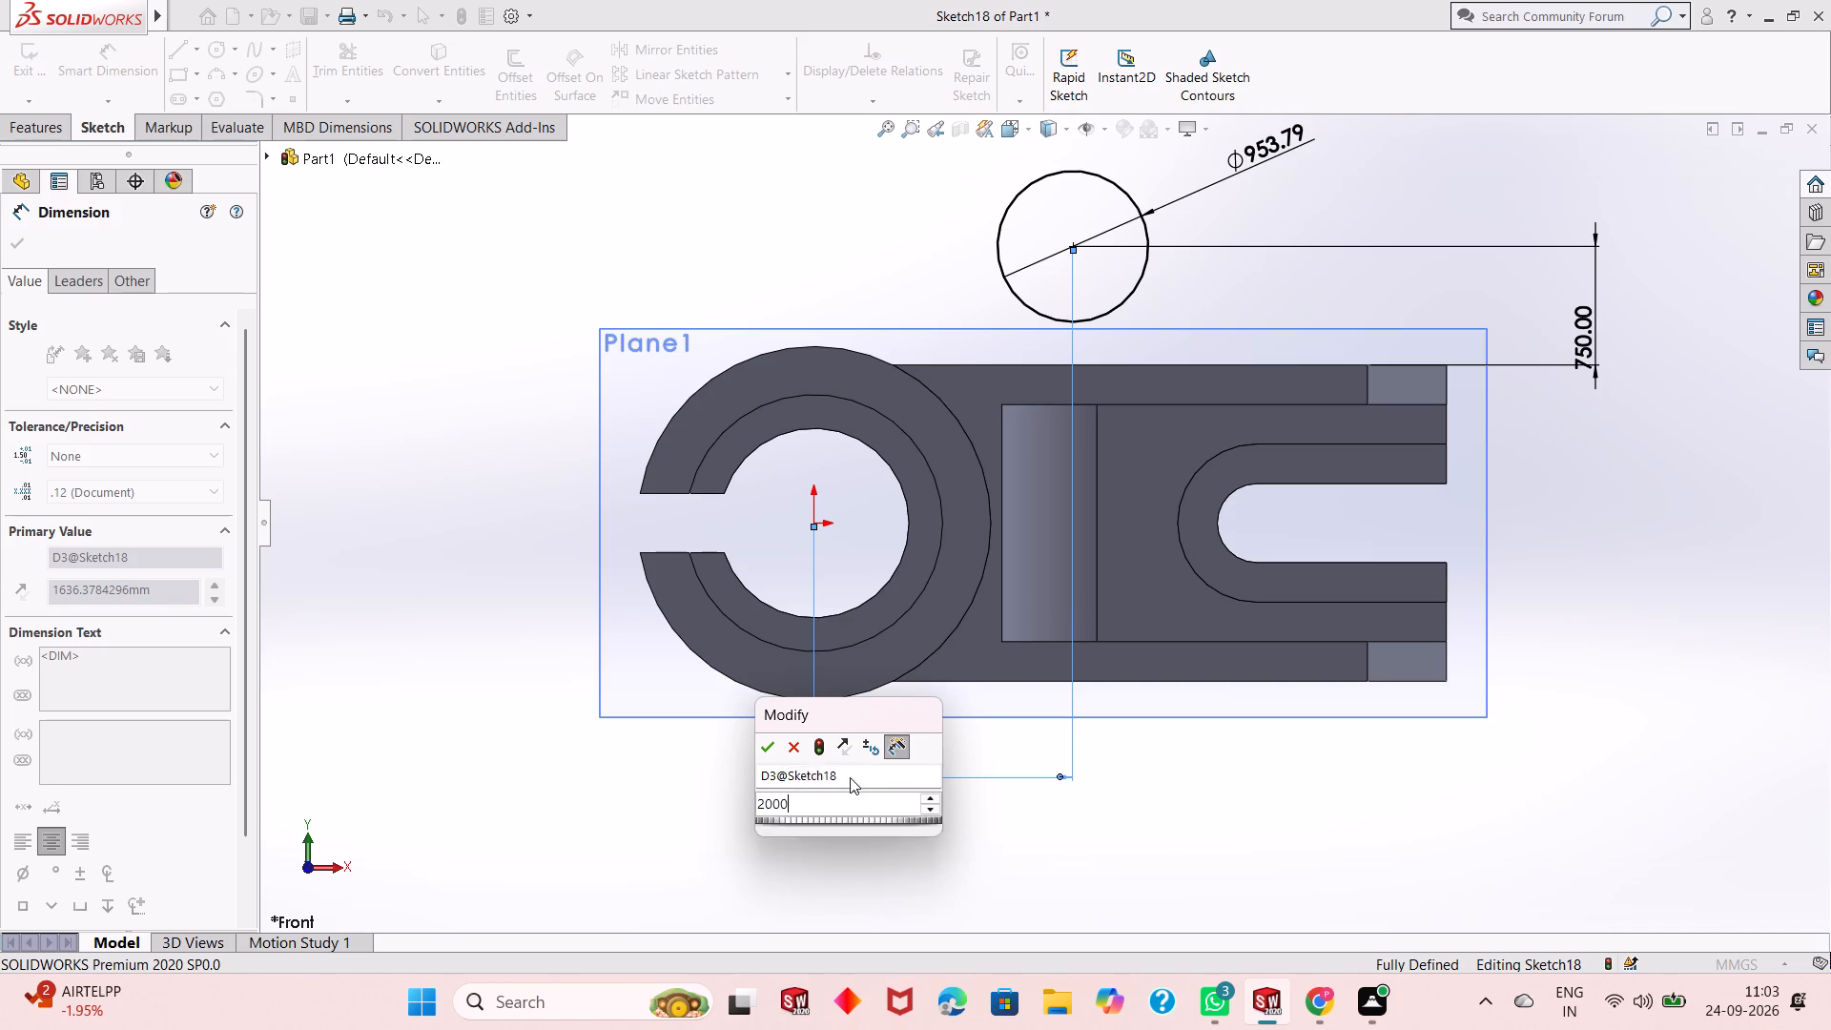
scroll(1156, 602, down, 2)
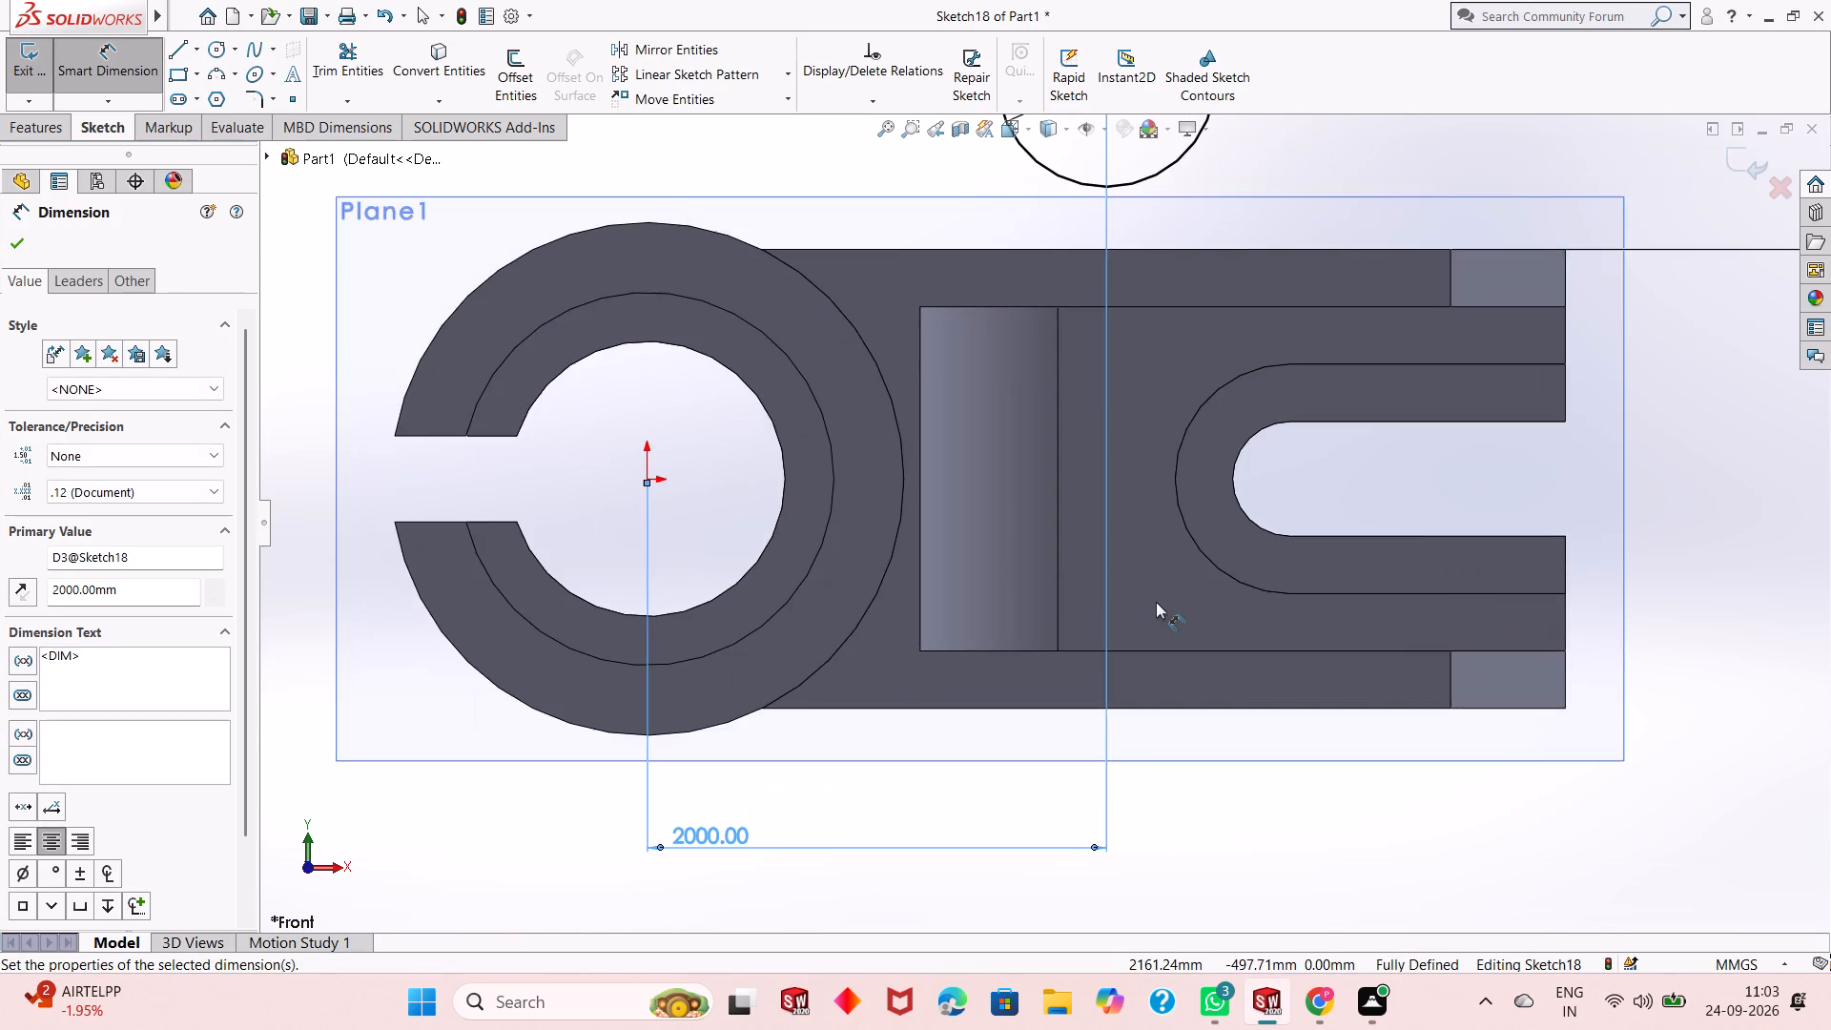
scroll(1156, 602, up, 1)
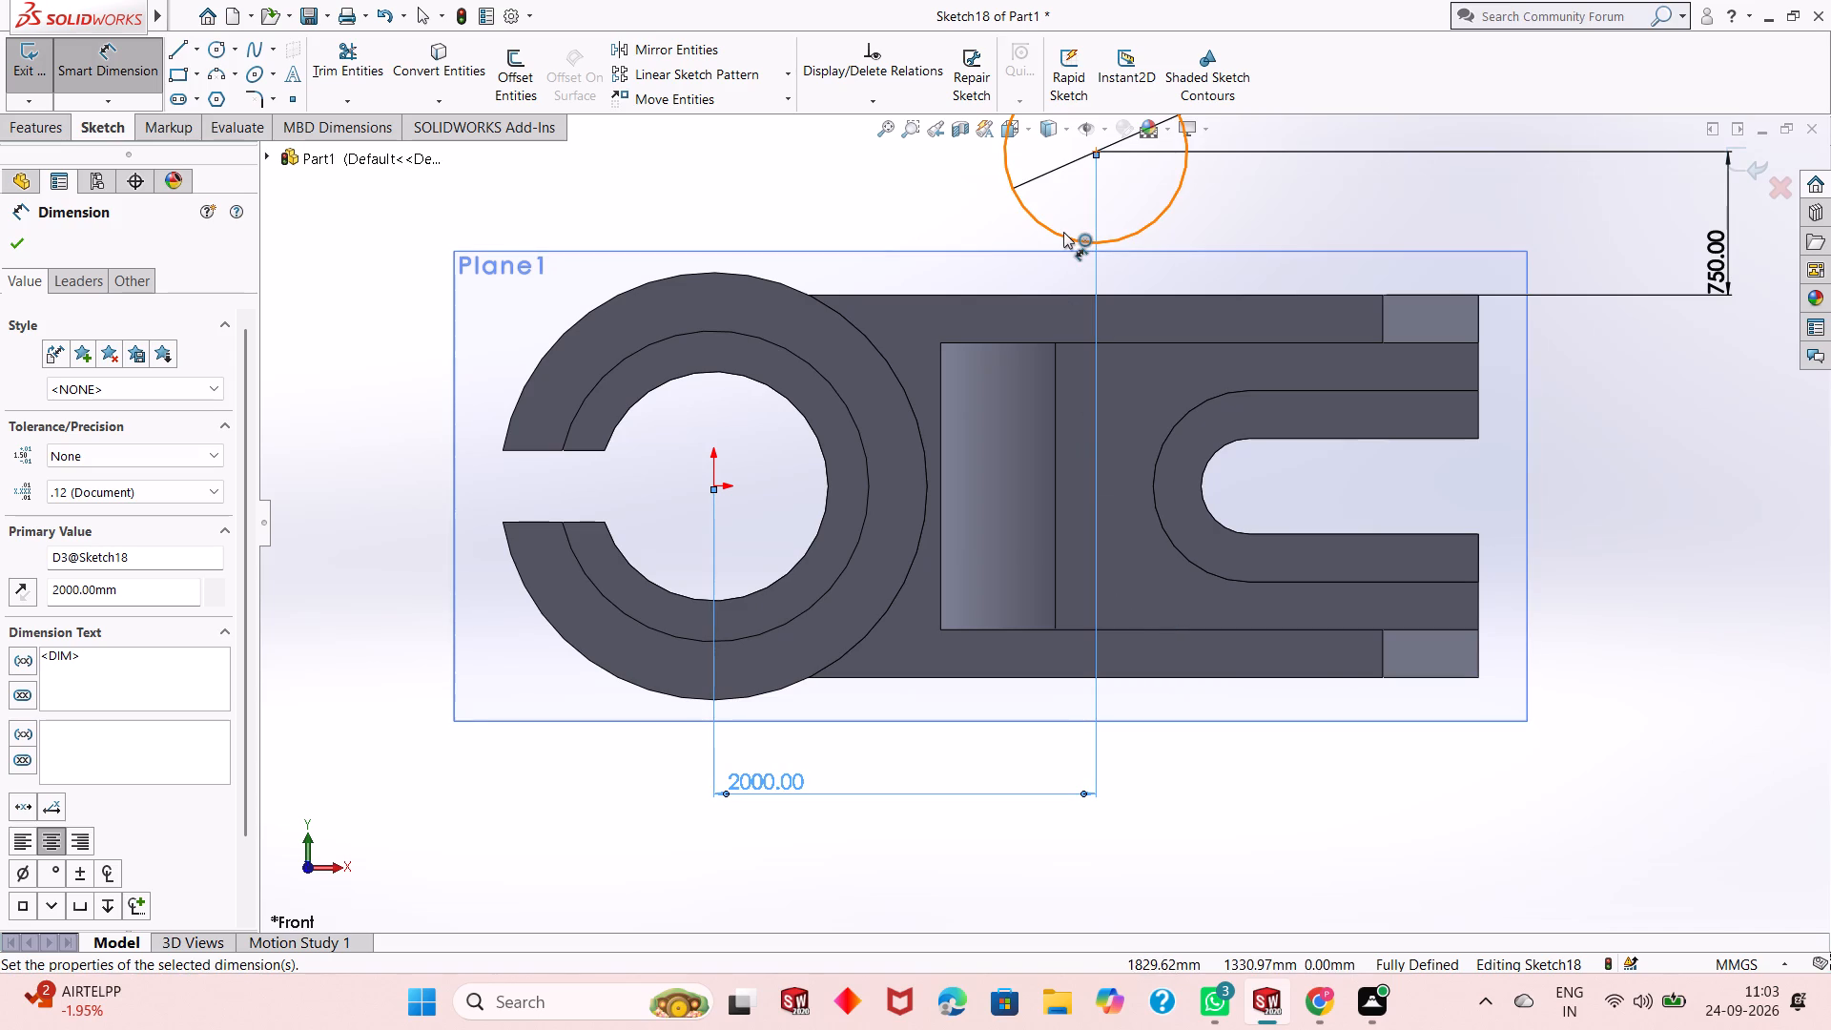
scroll(1074, 448, up, 2)
right_click(870, 213)
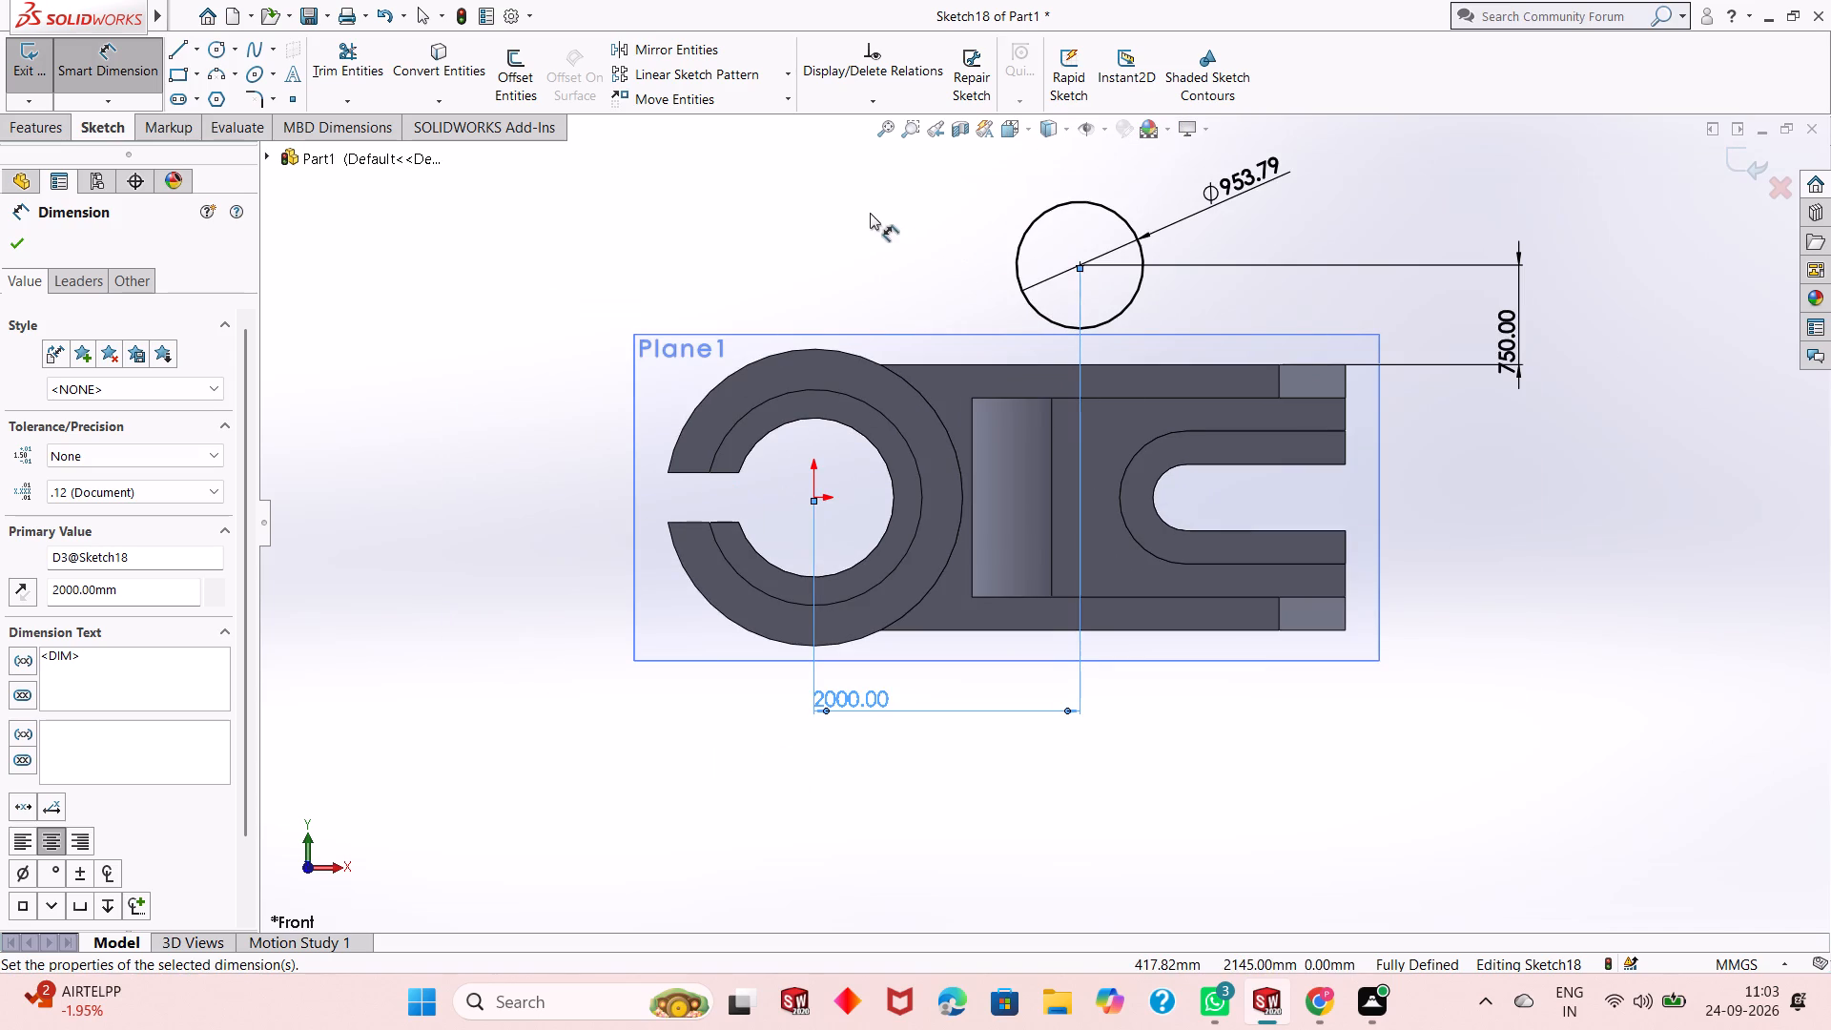
click(927, 280)
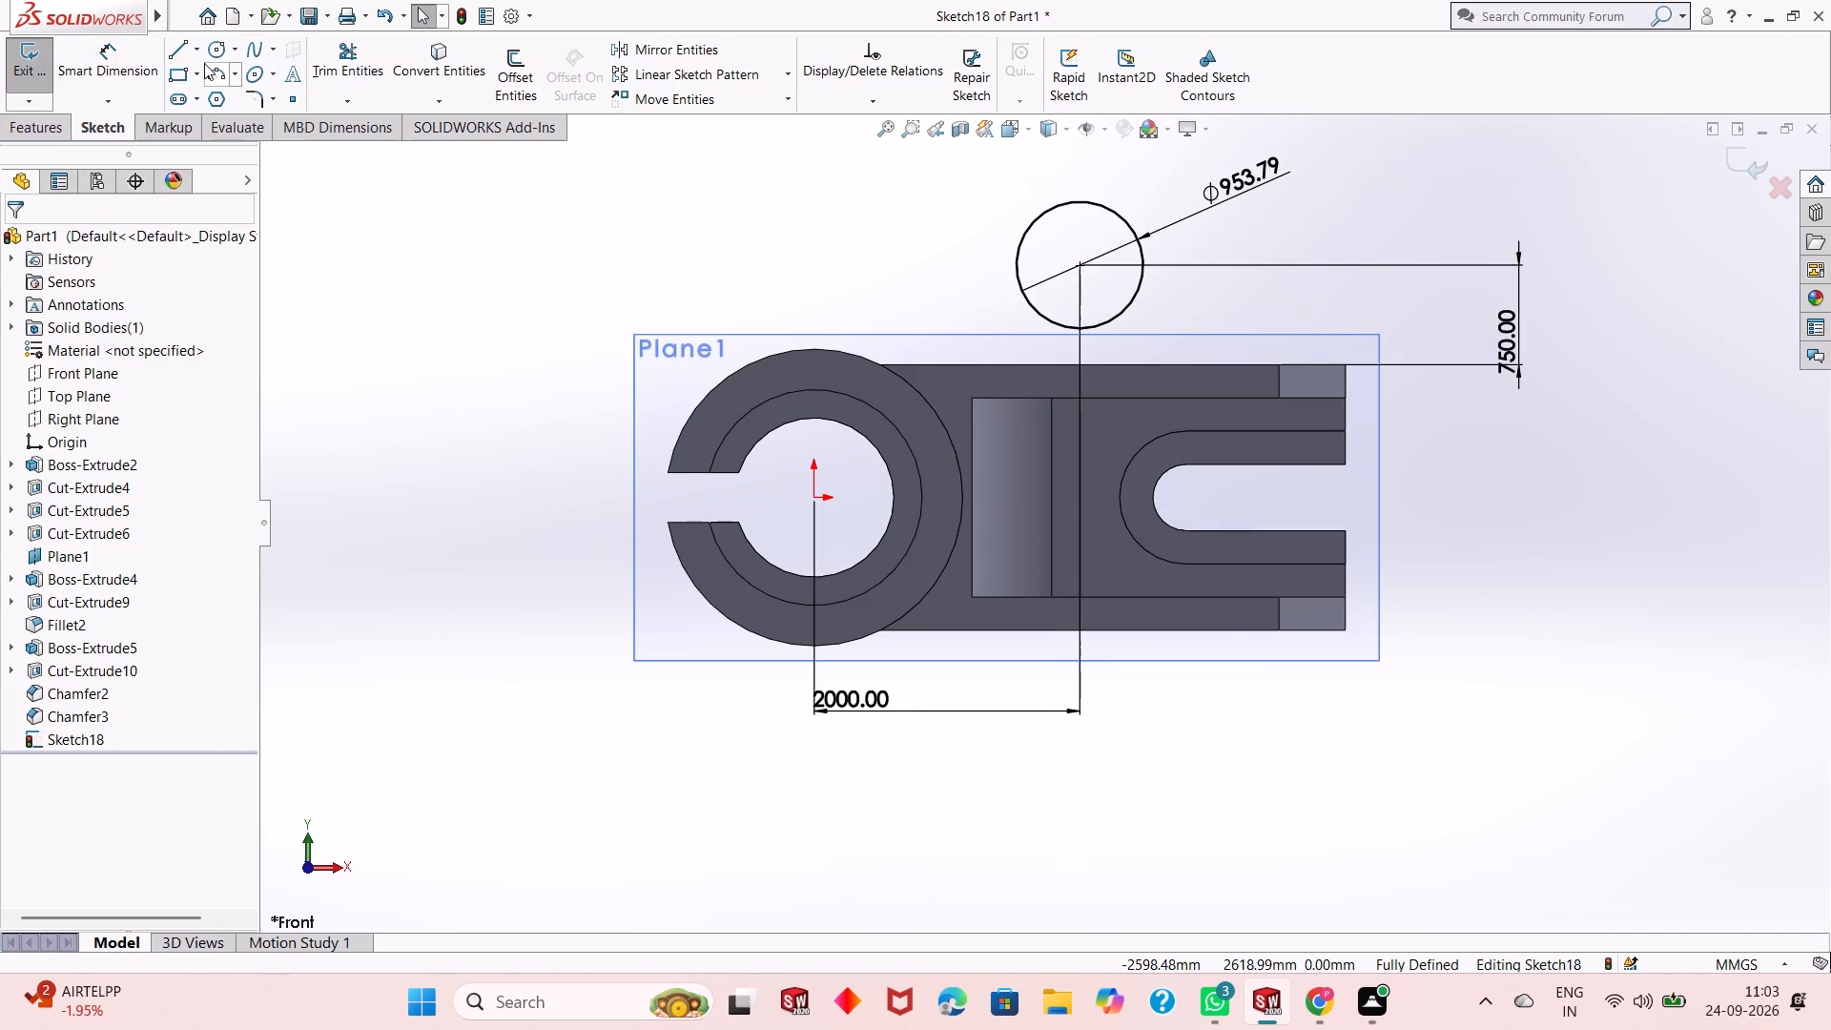
Sketch a smaller circle concentric with the 953.79 mm circle and set its diameter to 440 mm.
click(214, 50)
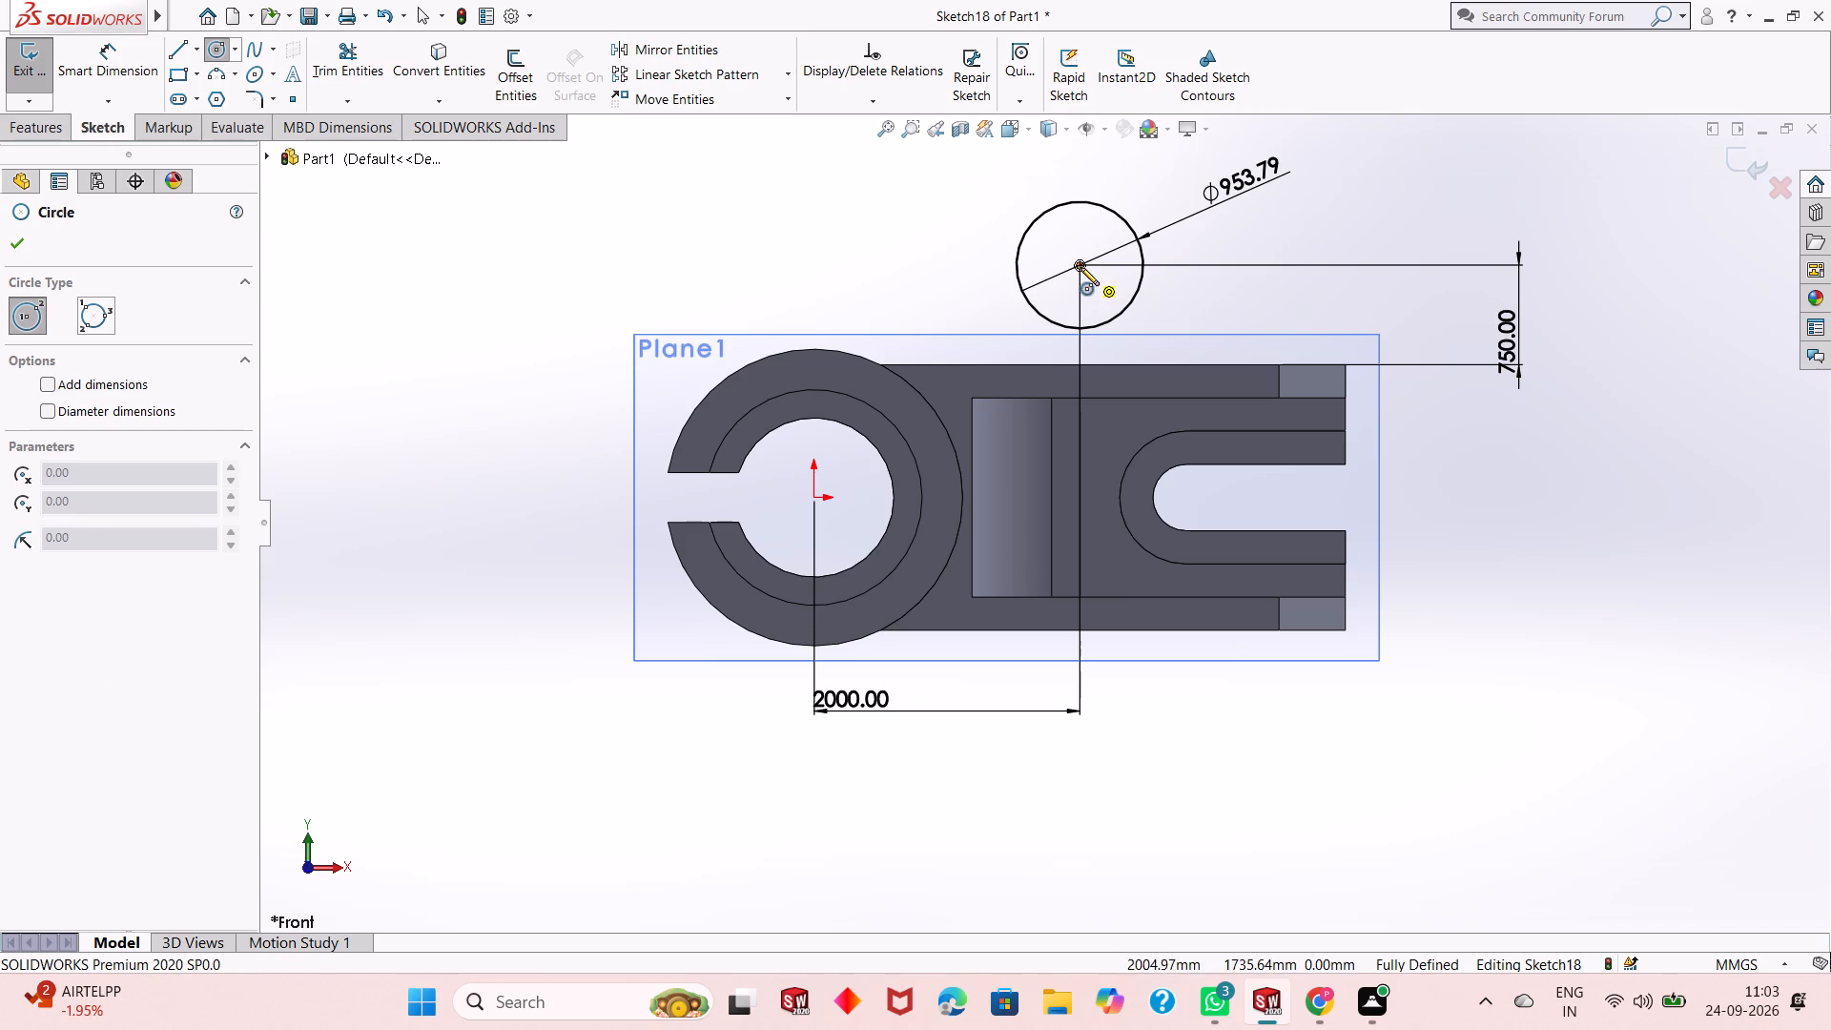
click(1079, 267)
click(1090, 237)
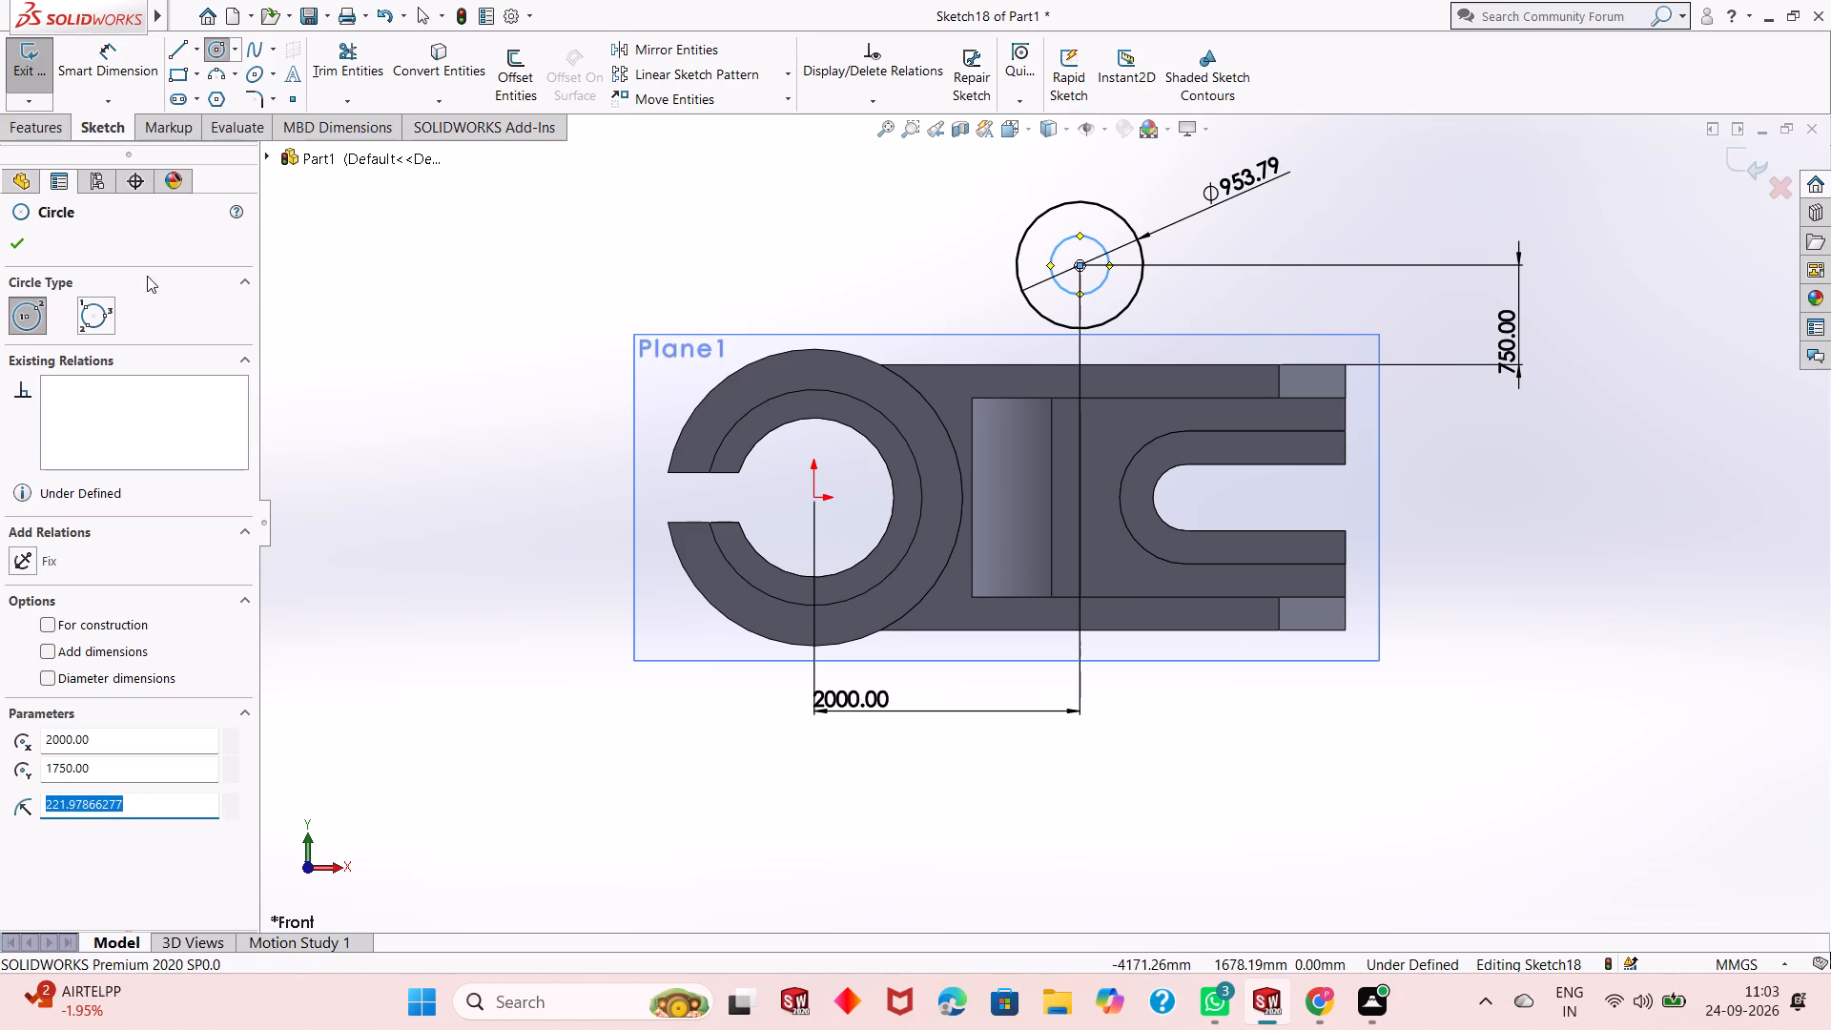
click(10, 252)
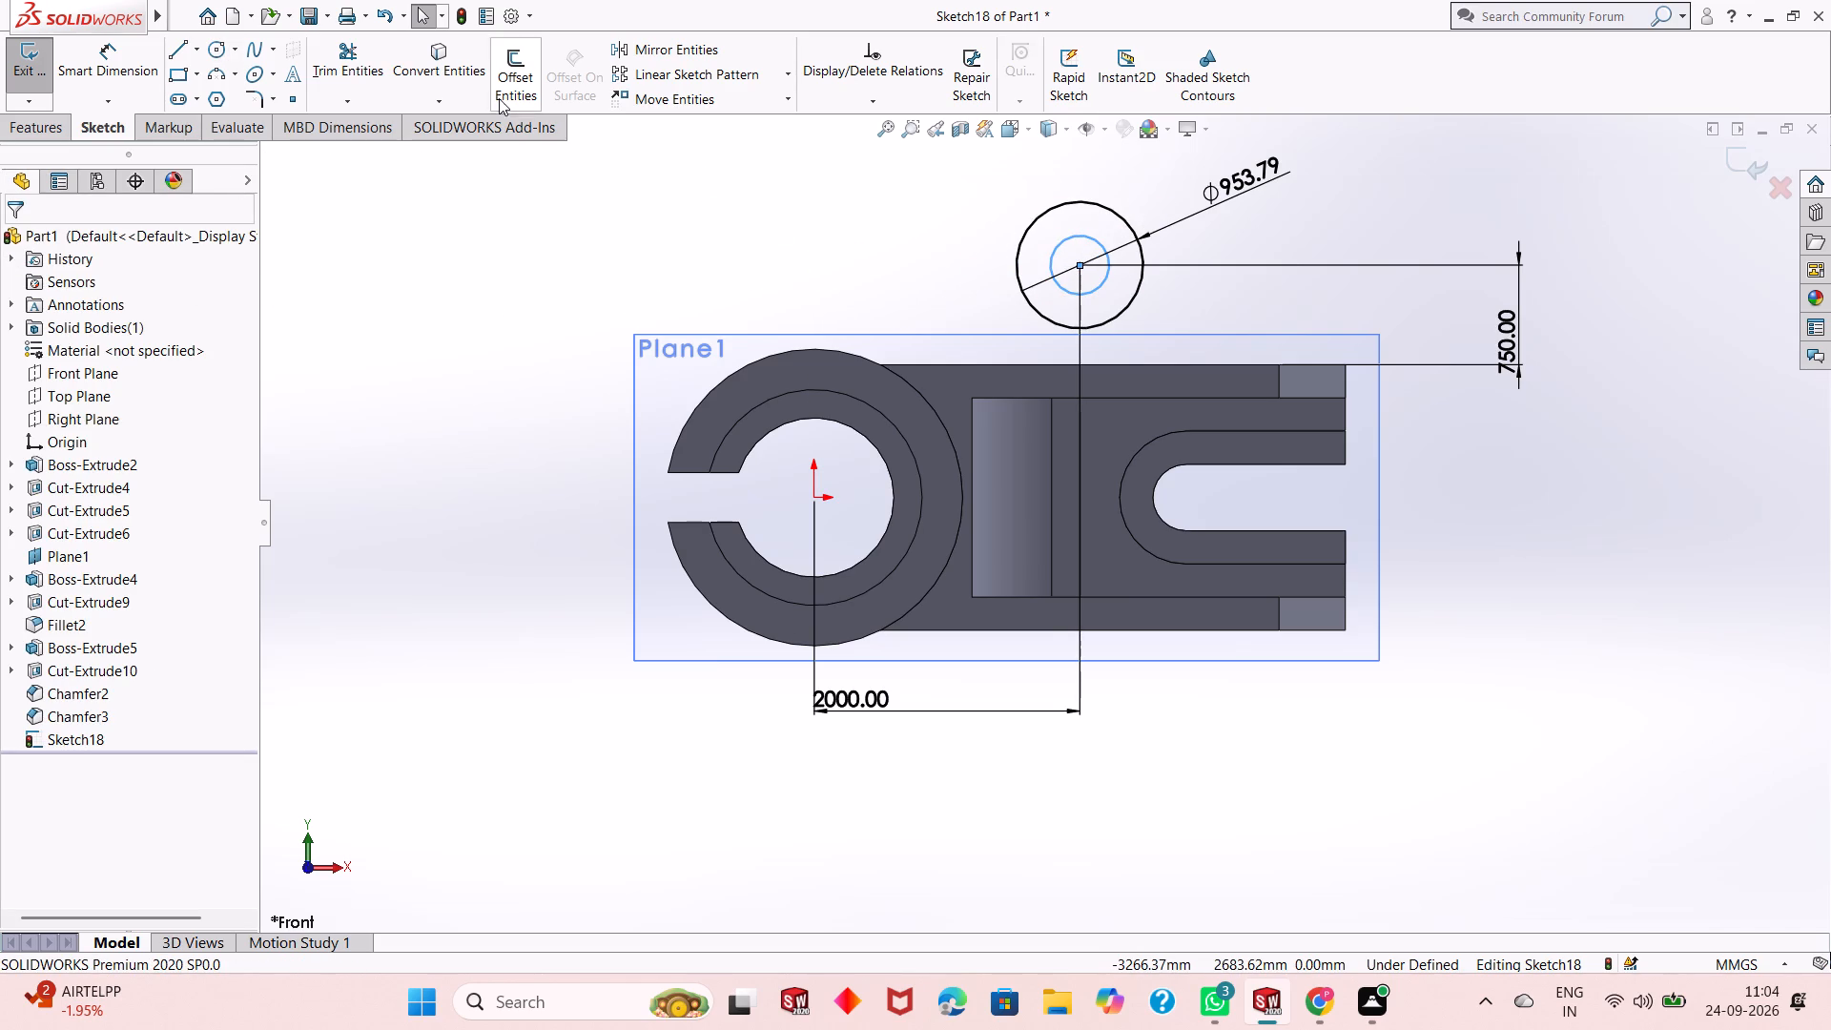
click(120, 73)
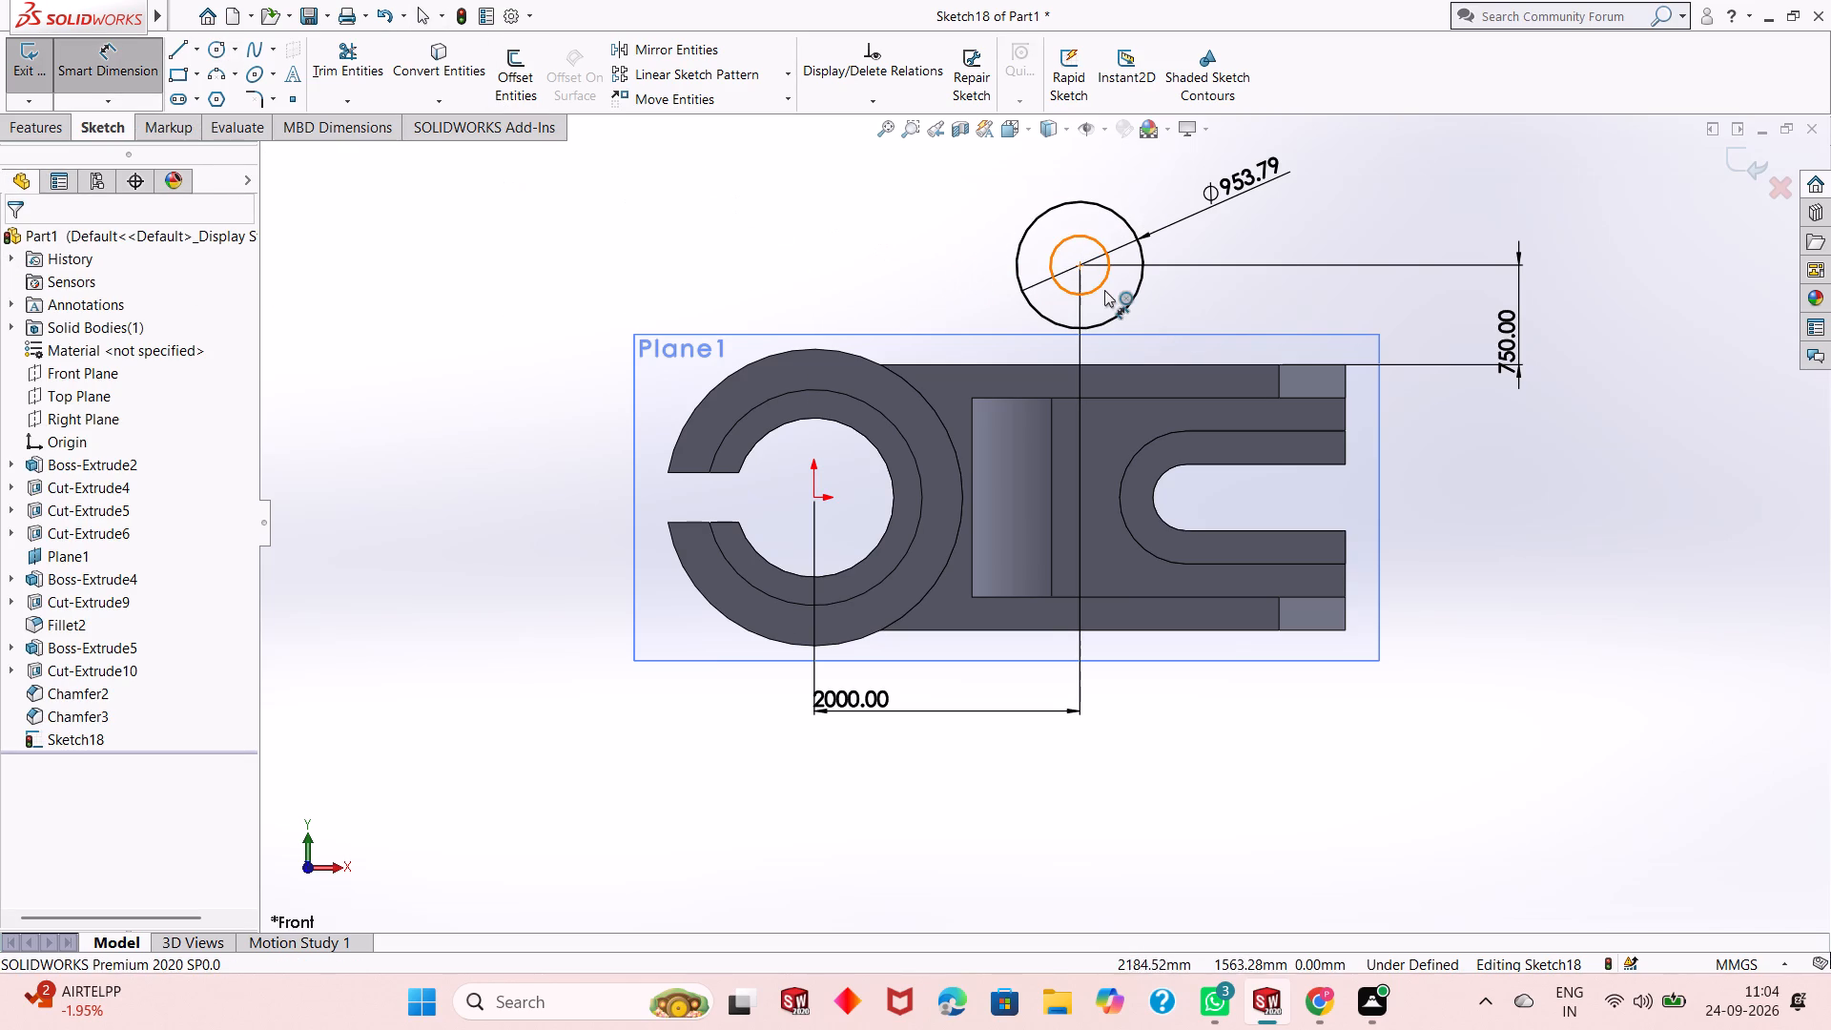
click(1103, 290)
click(1495, 514)
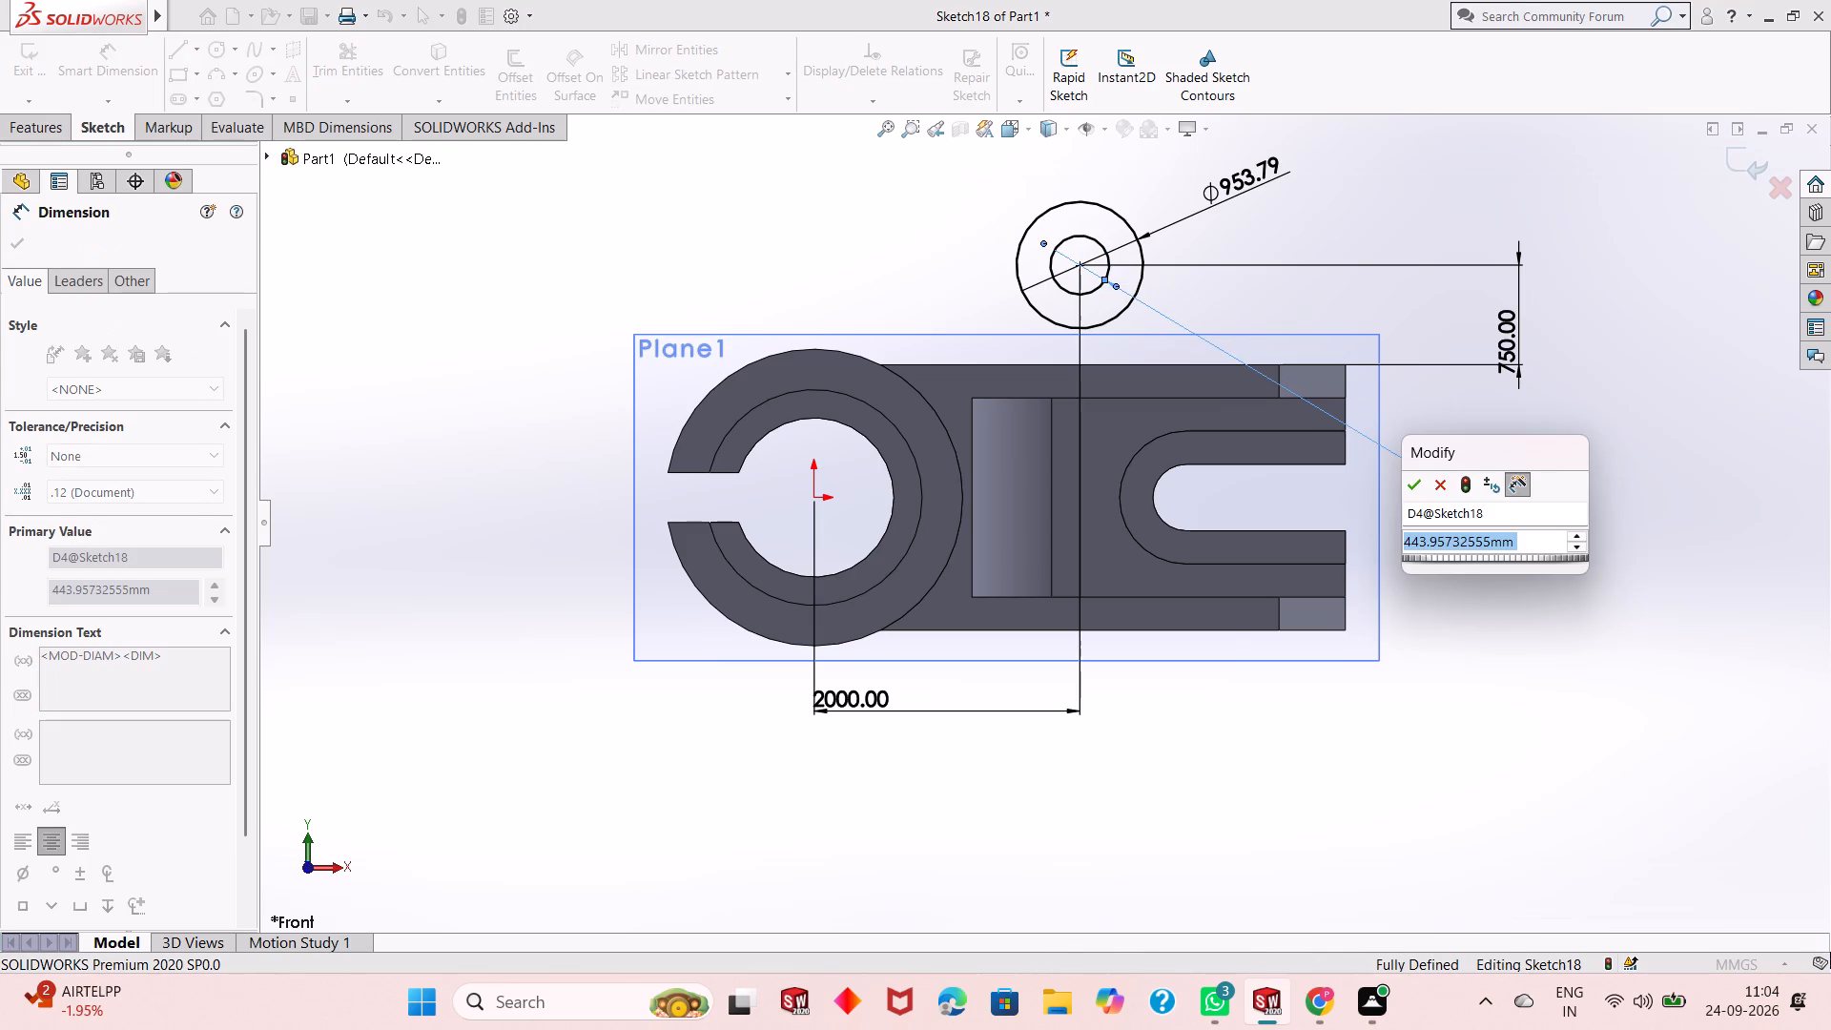
text(440)
key(Return)
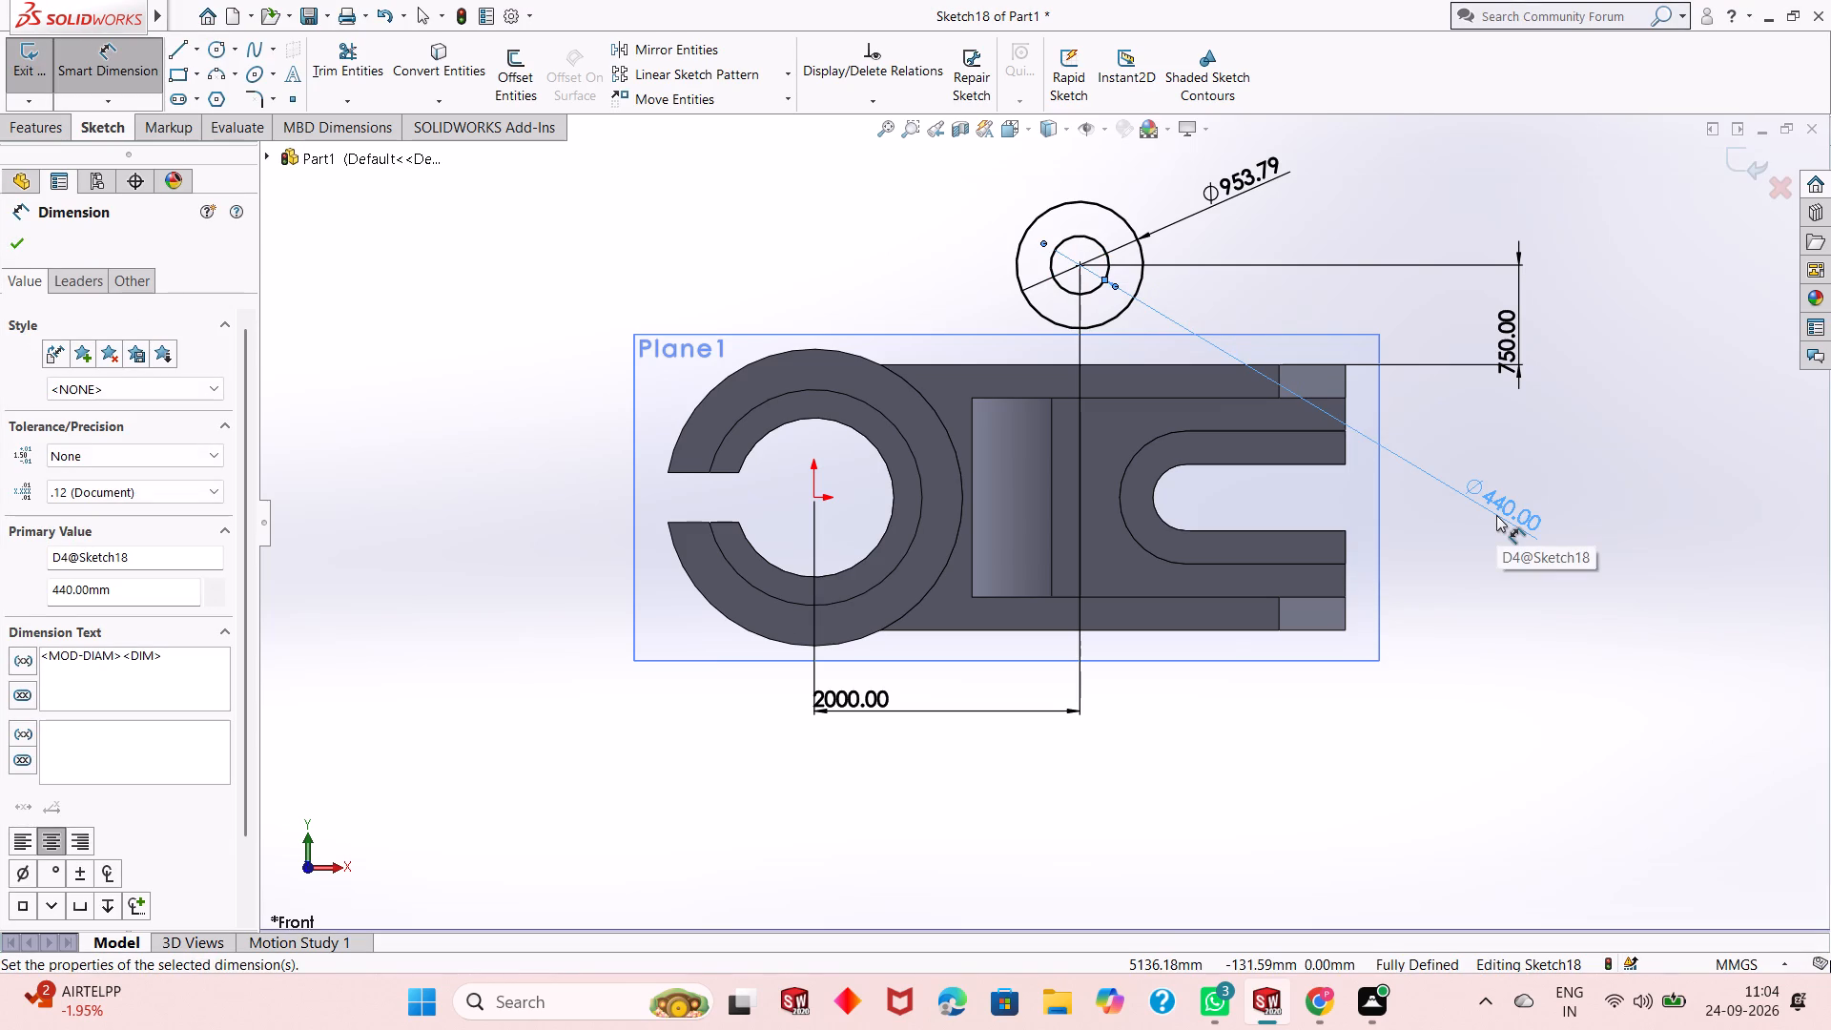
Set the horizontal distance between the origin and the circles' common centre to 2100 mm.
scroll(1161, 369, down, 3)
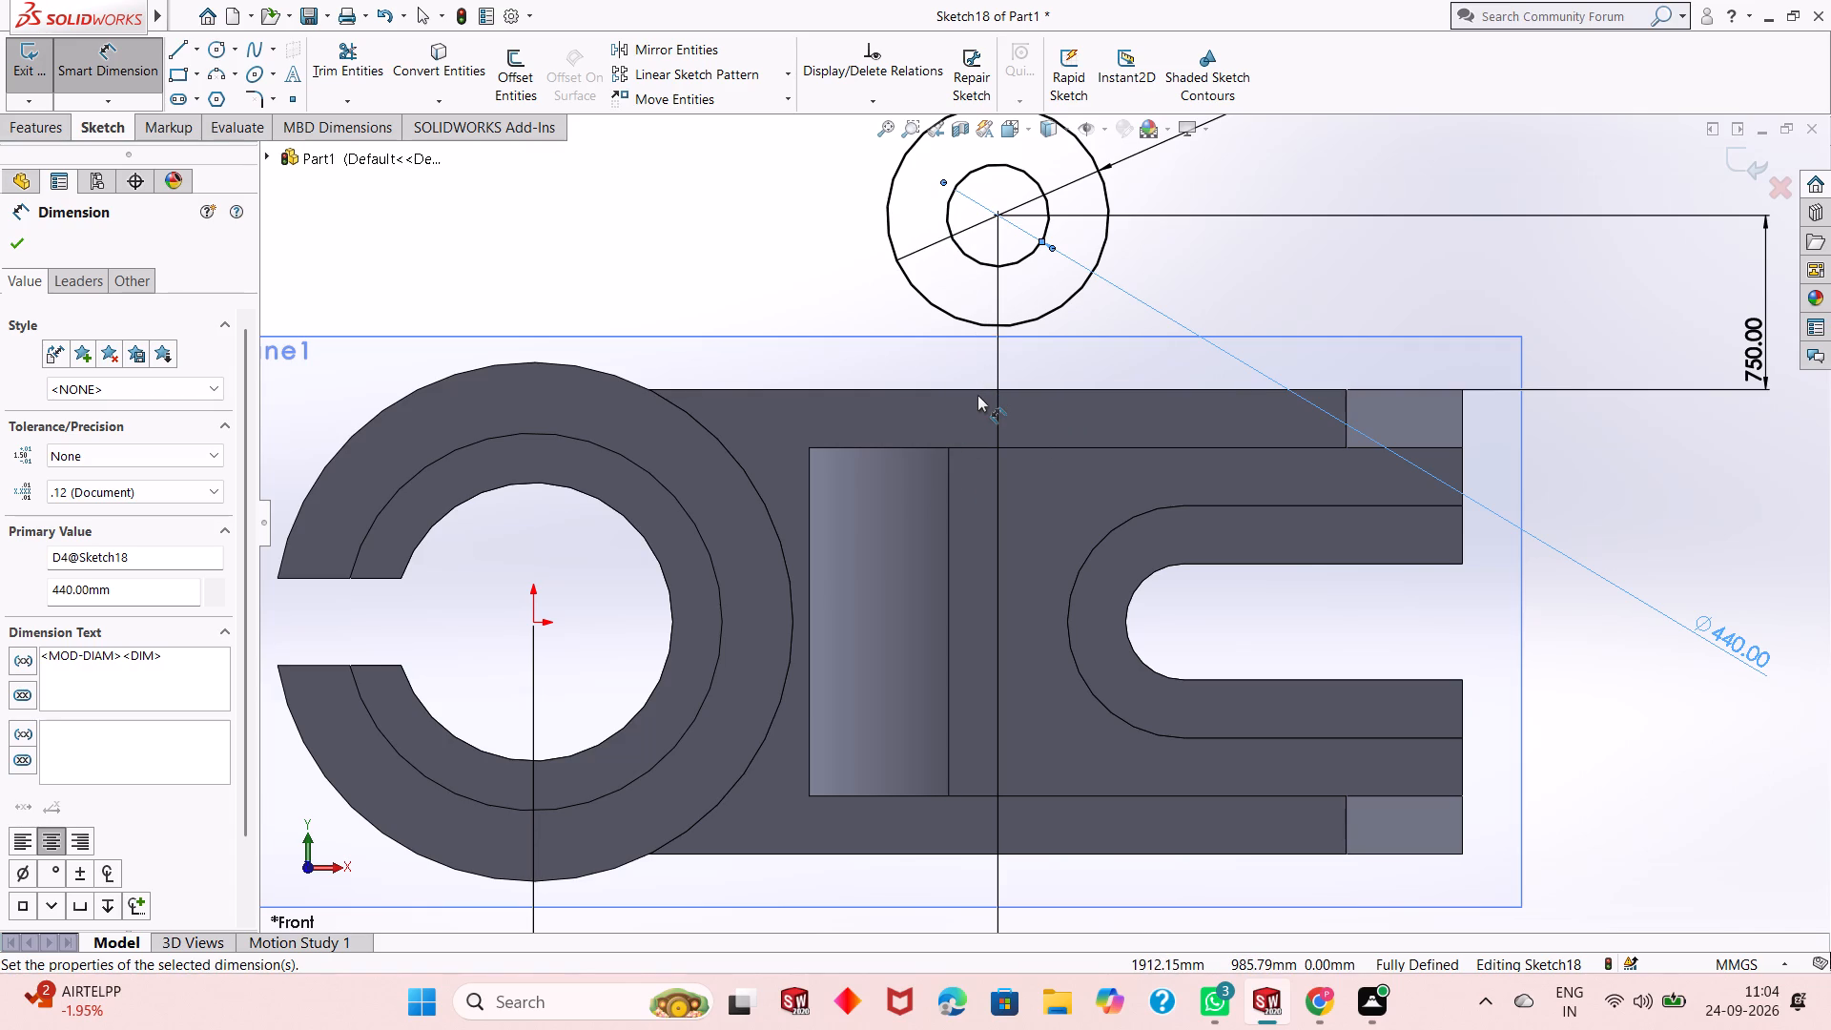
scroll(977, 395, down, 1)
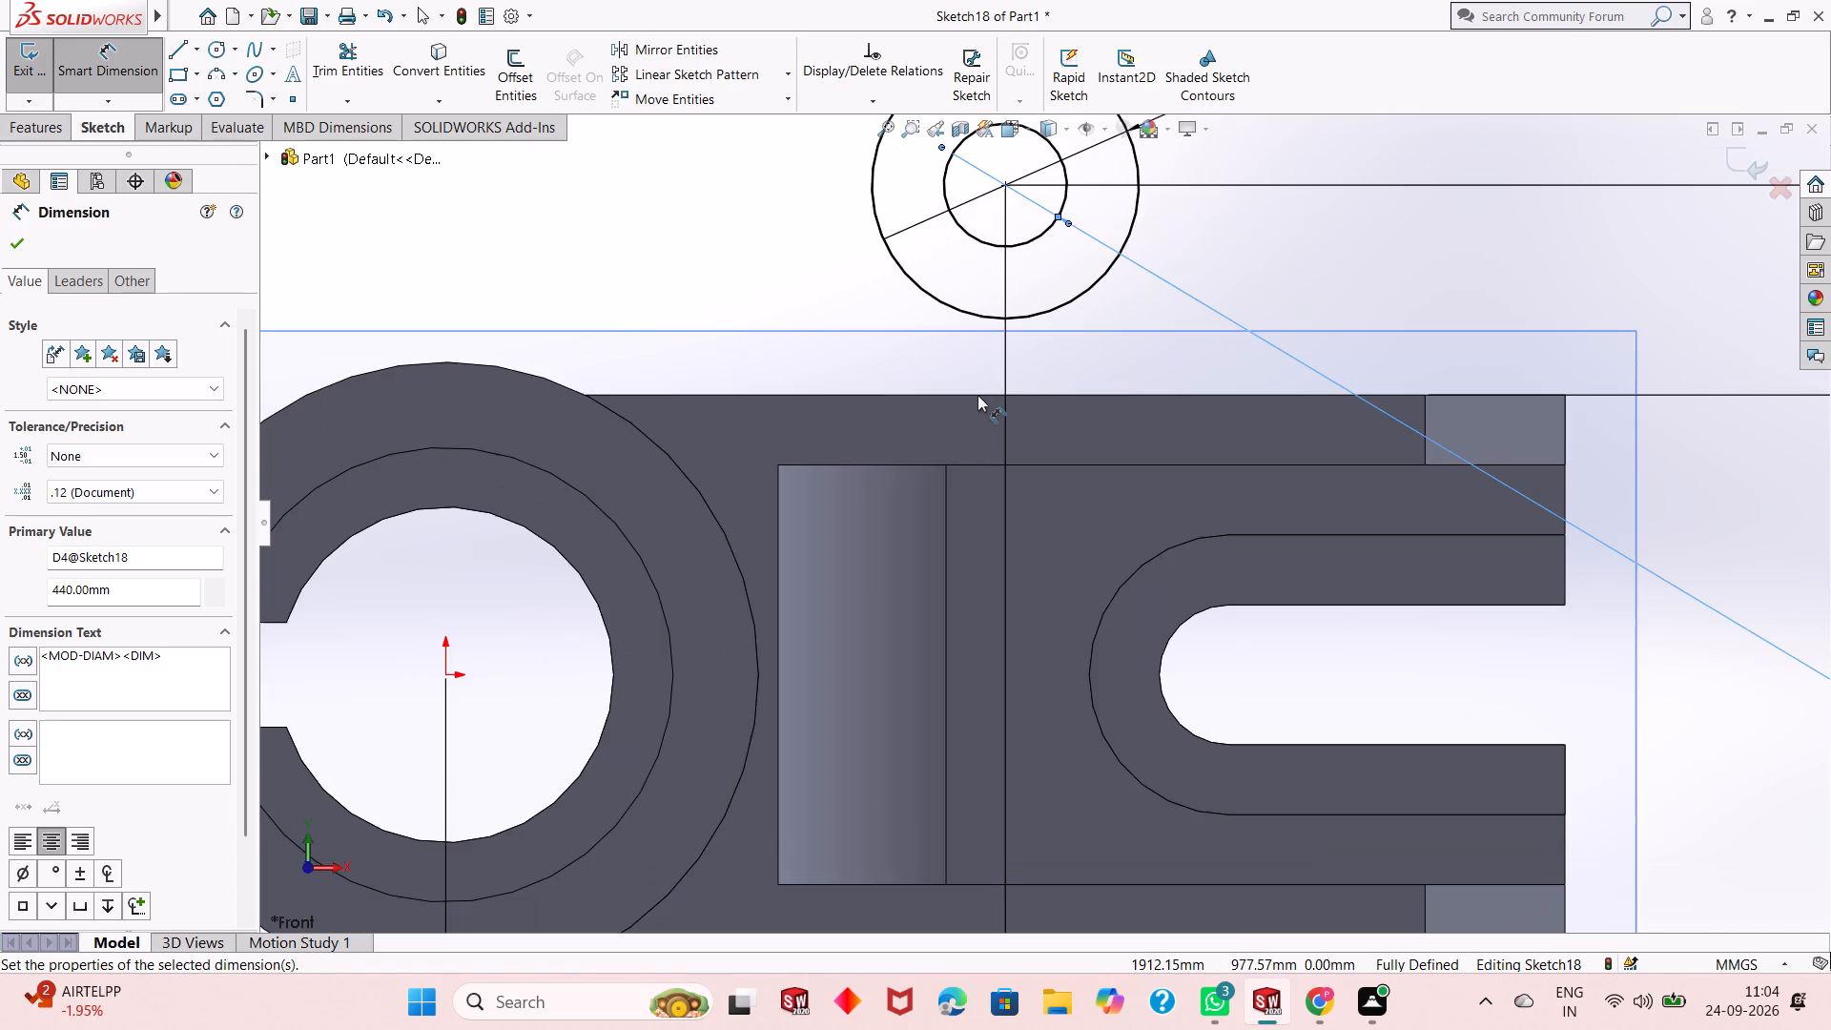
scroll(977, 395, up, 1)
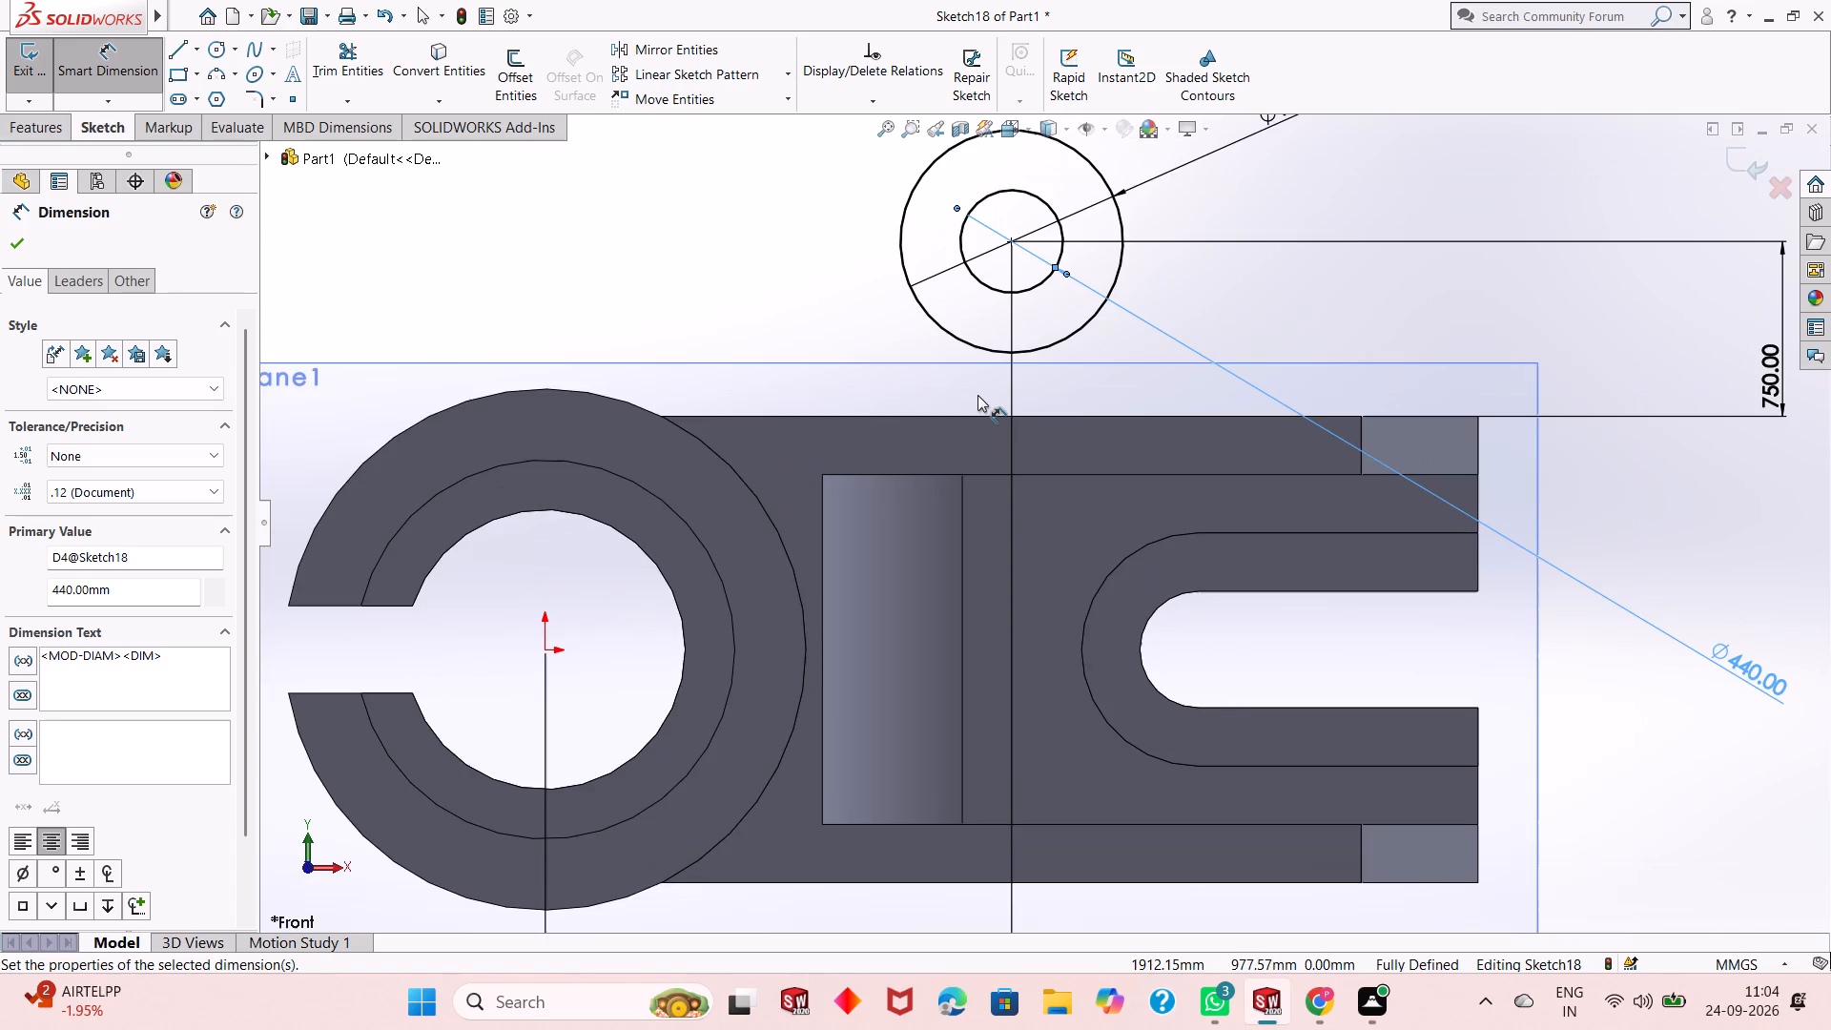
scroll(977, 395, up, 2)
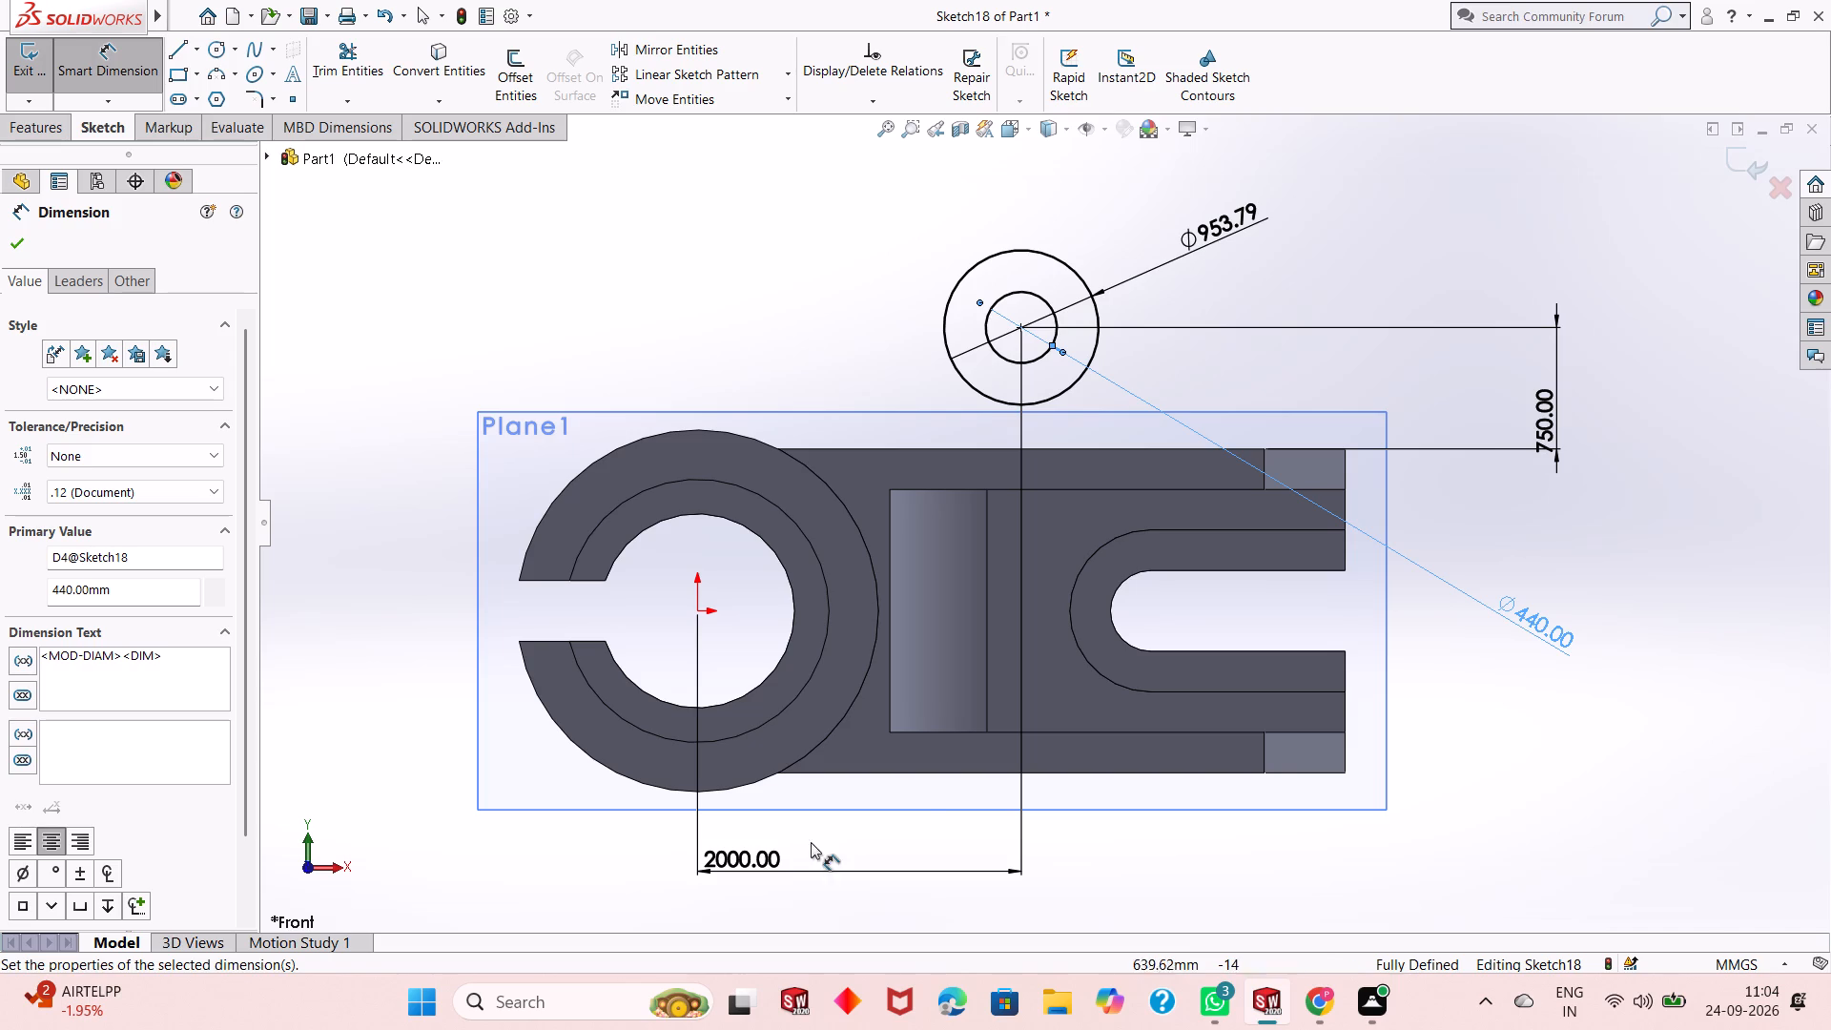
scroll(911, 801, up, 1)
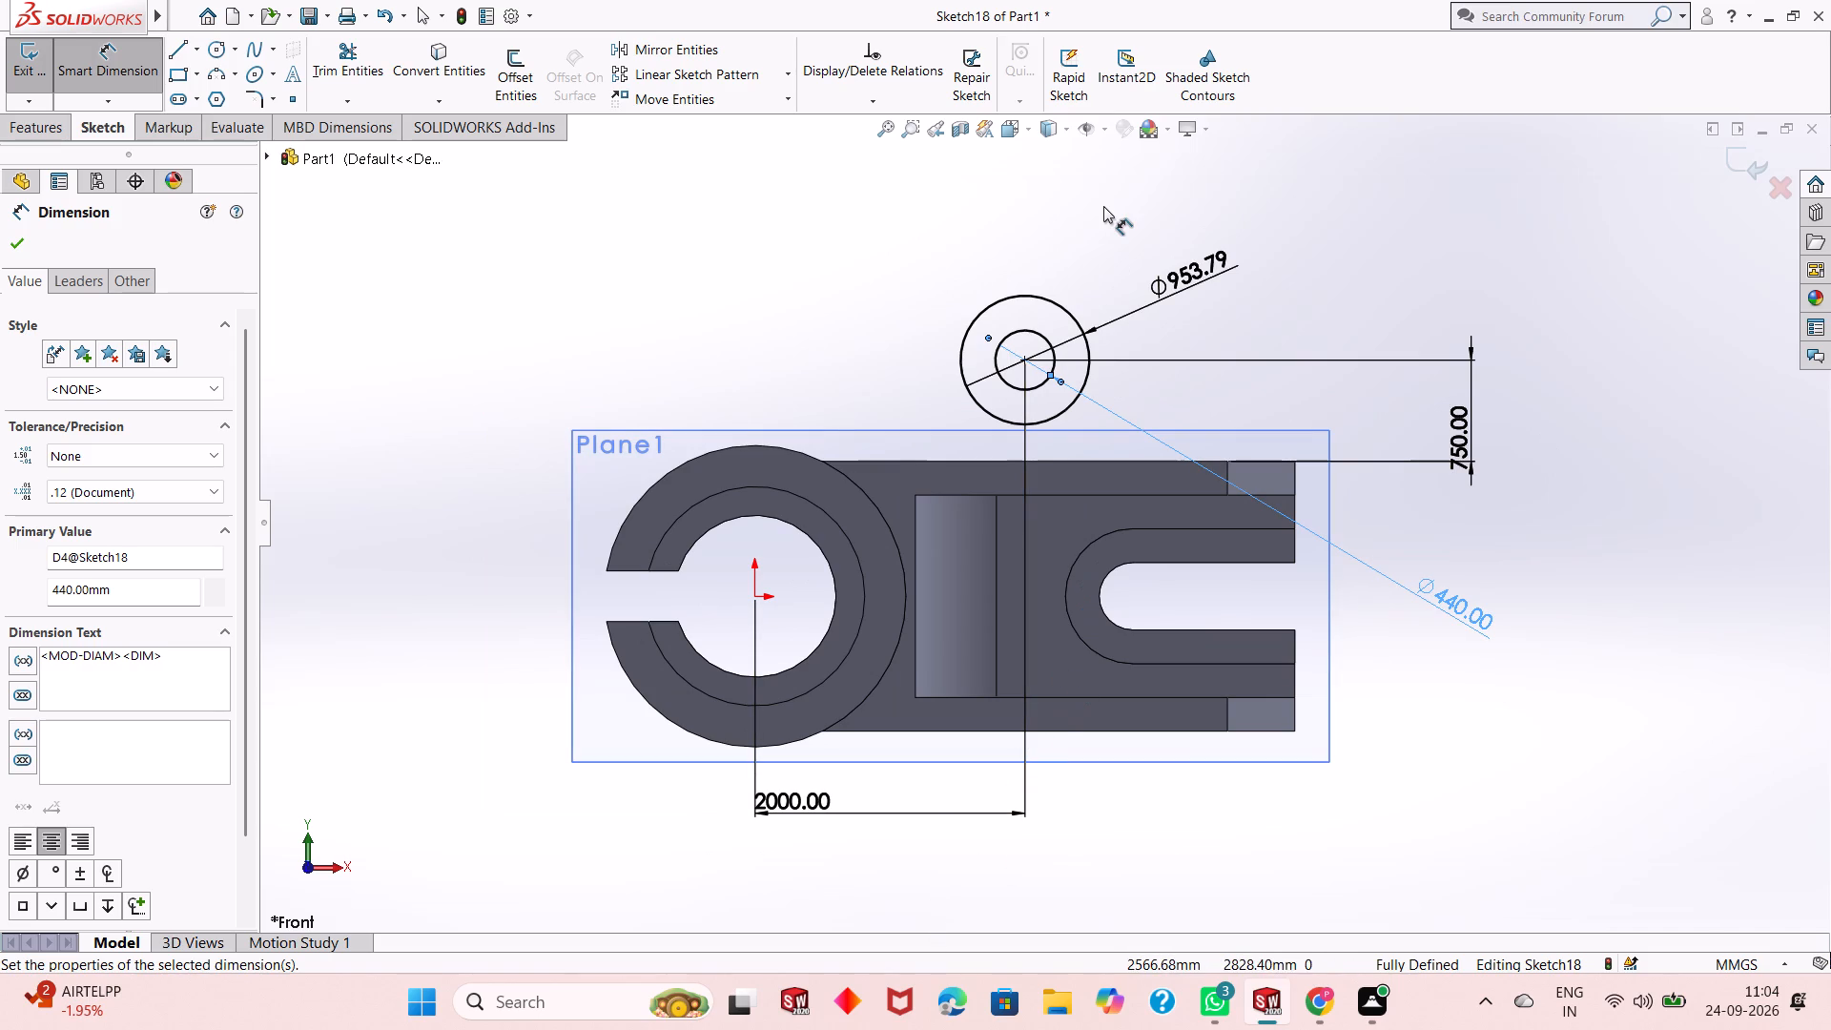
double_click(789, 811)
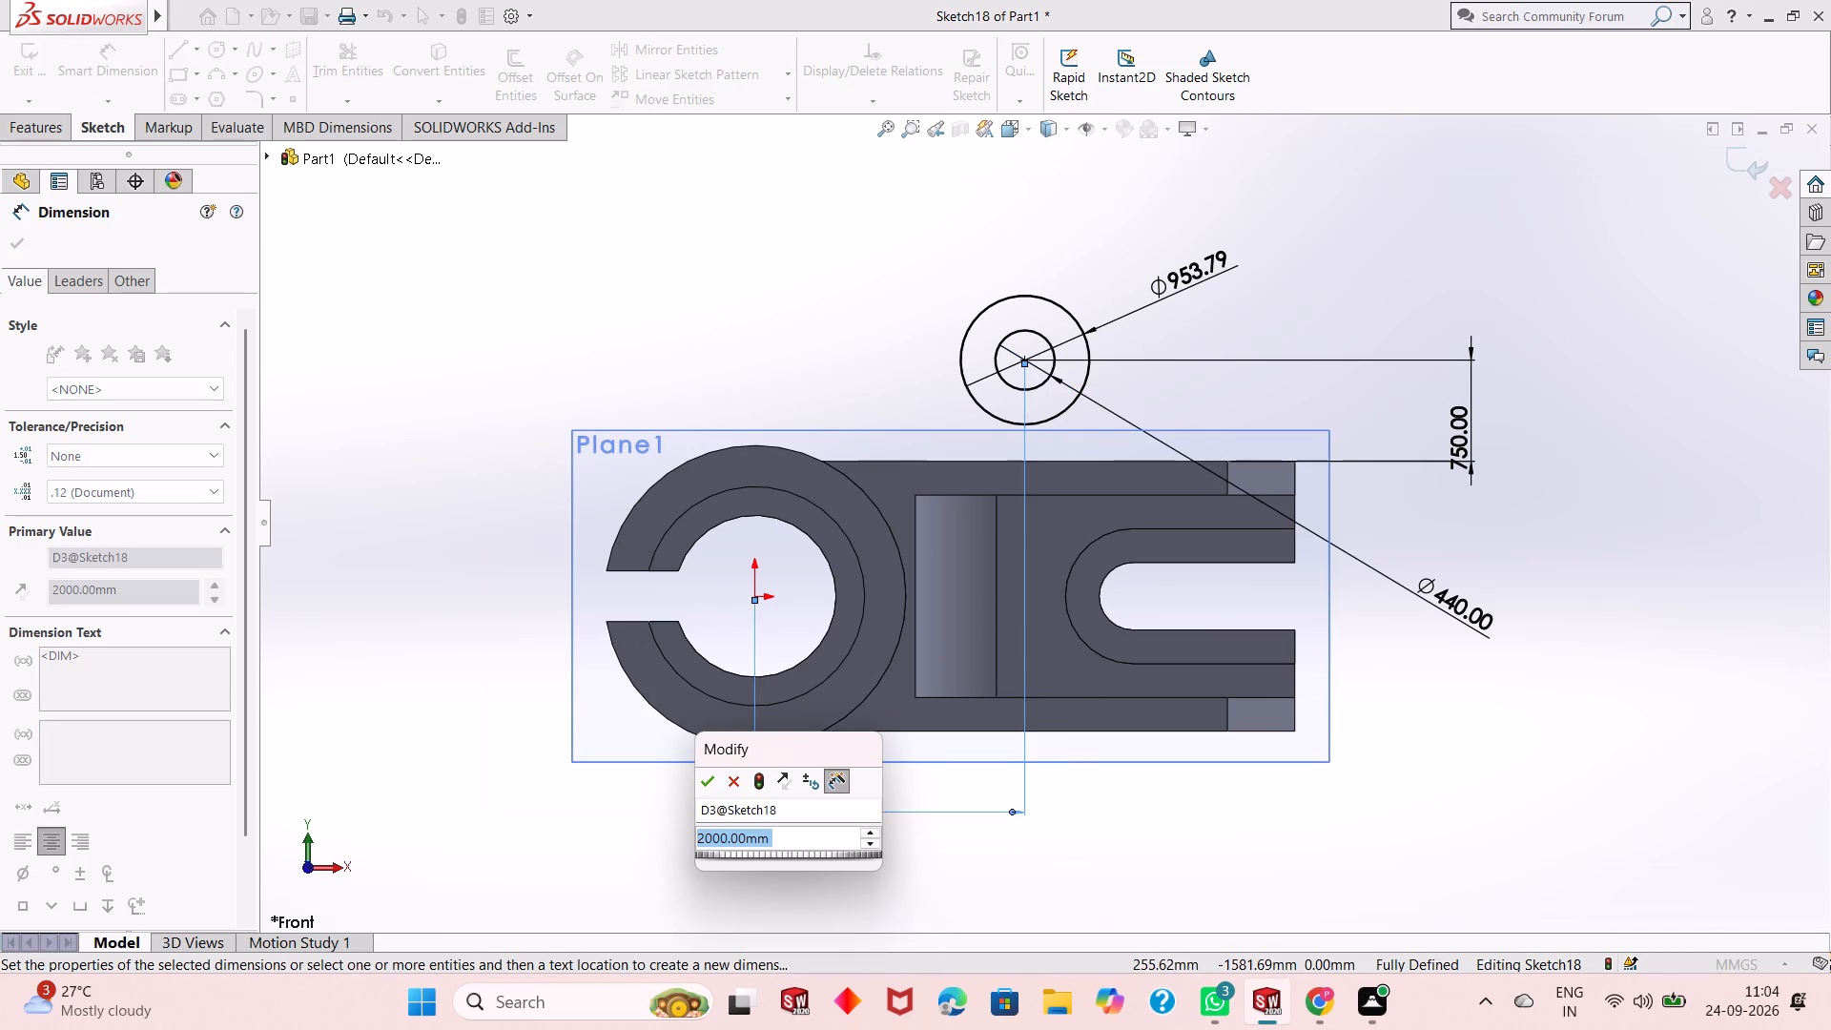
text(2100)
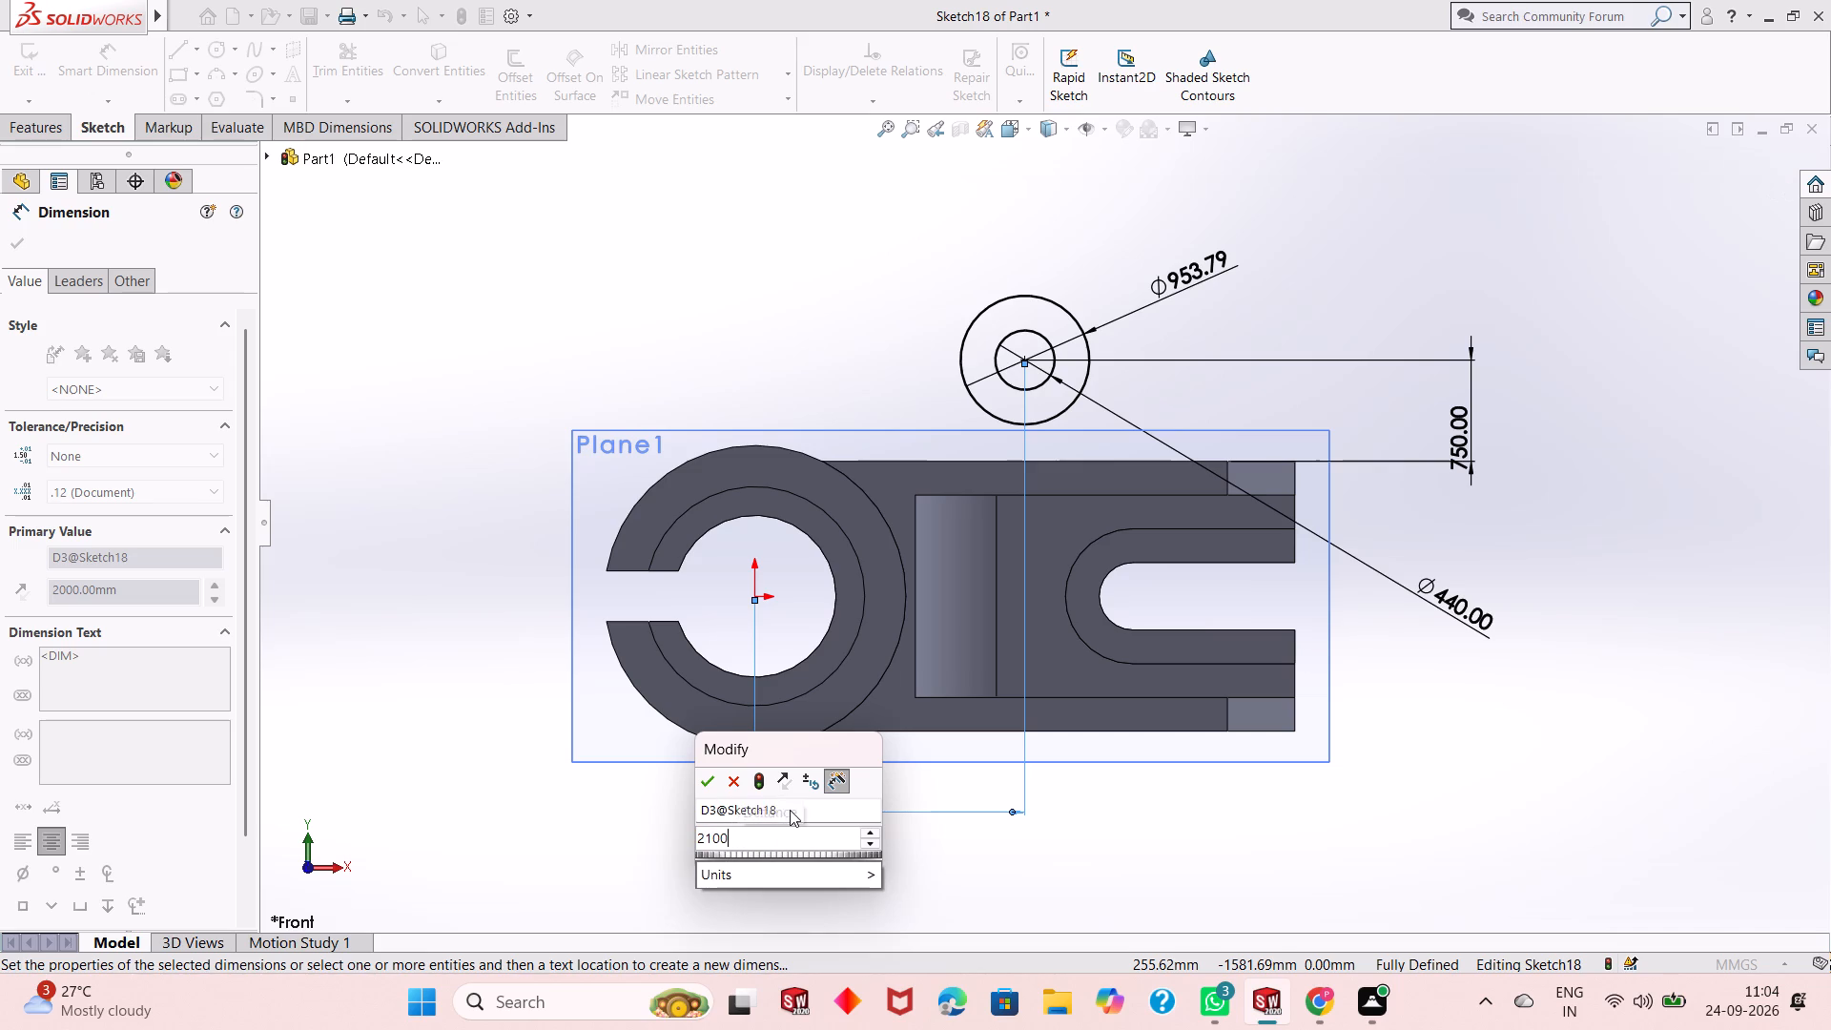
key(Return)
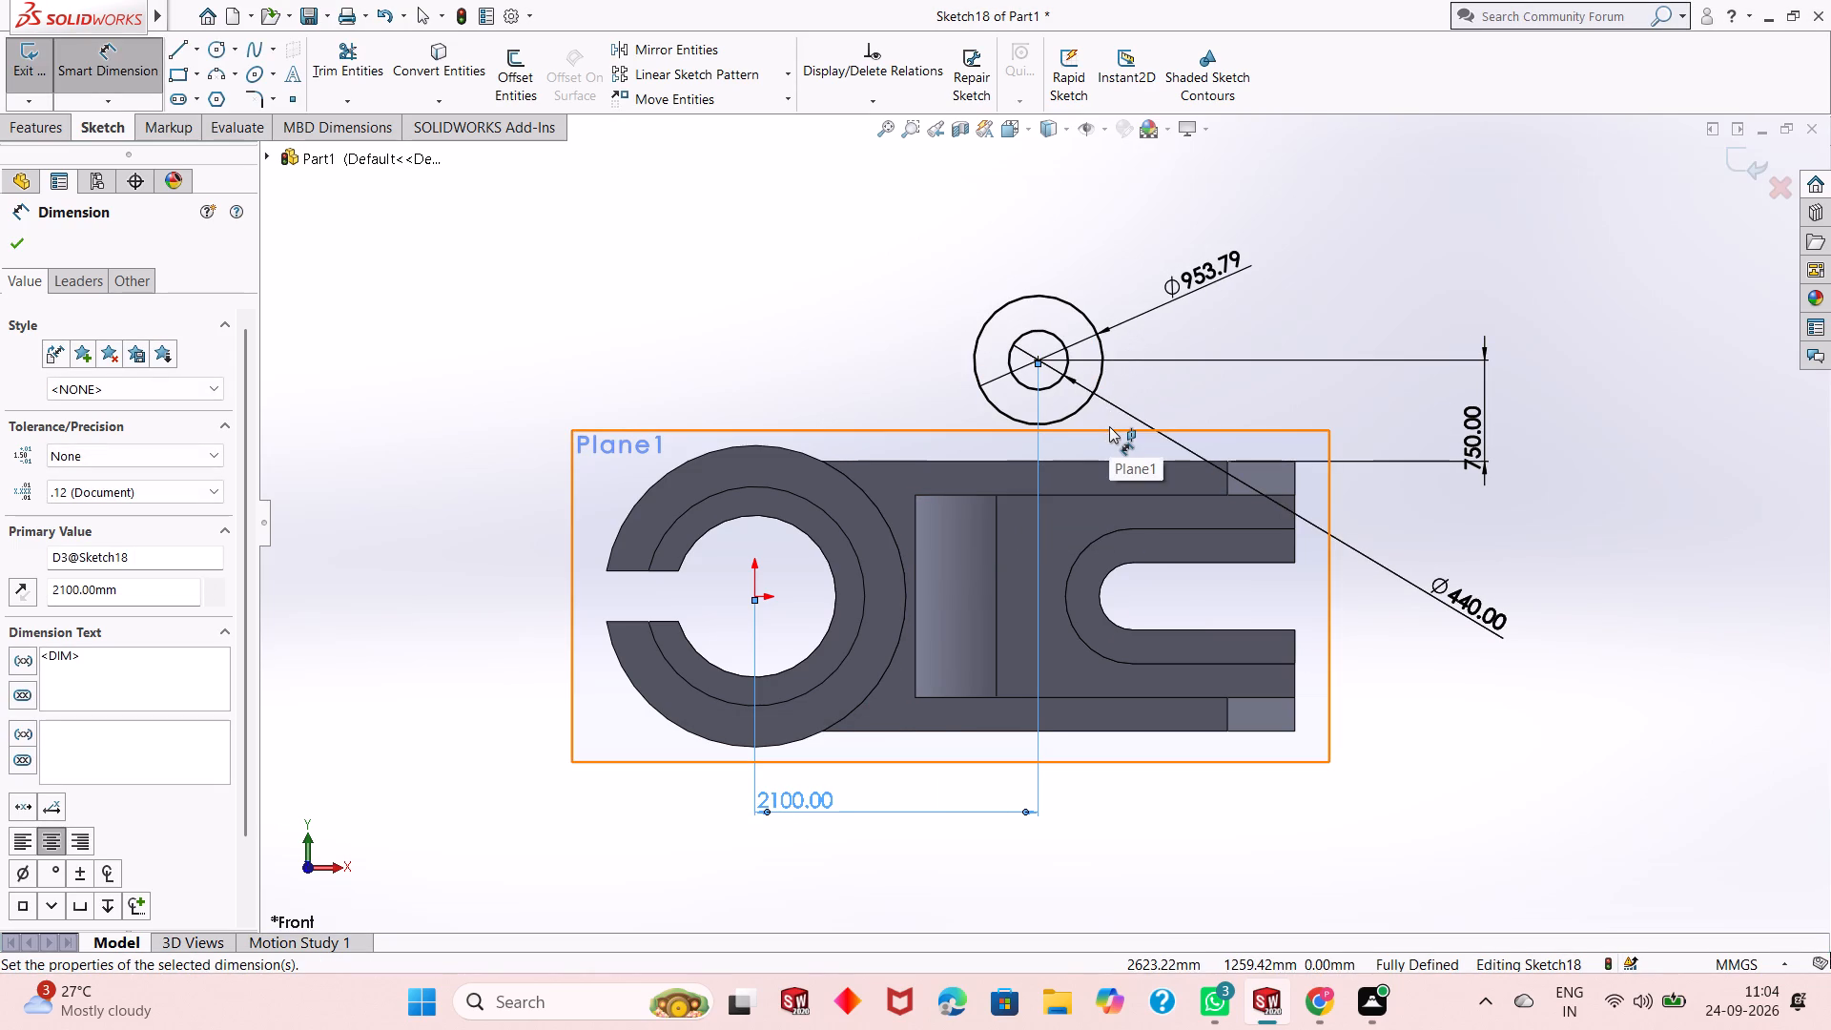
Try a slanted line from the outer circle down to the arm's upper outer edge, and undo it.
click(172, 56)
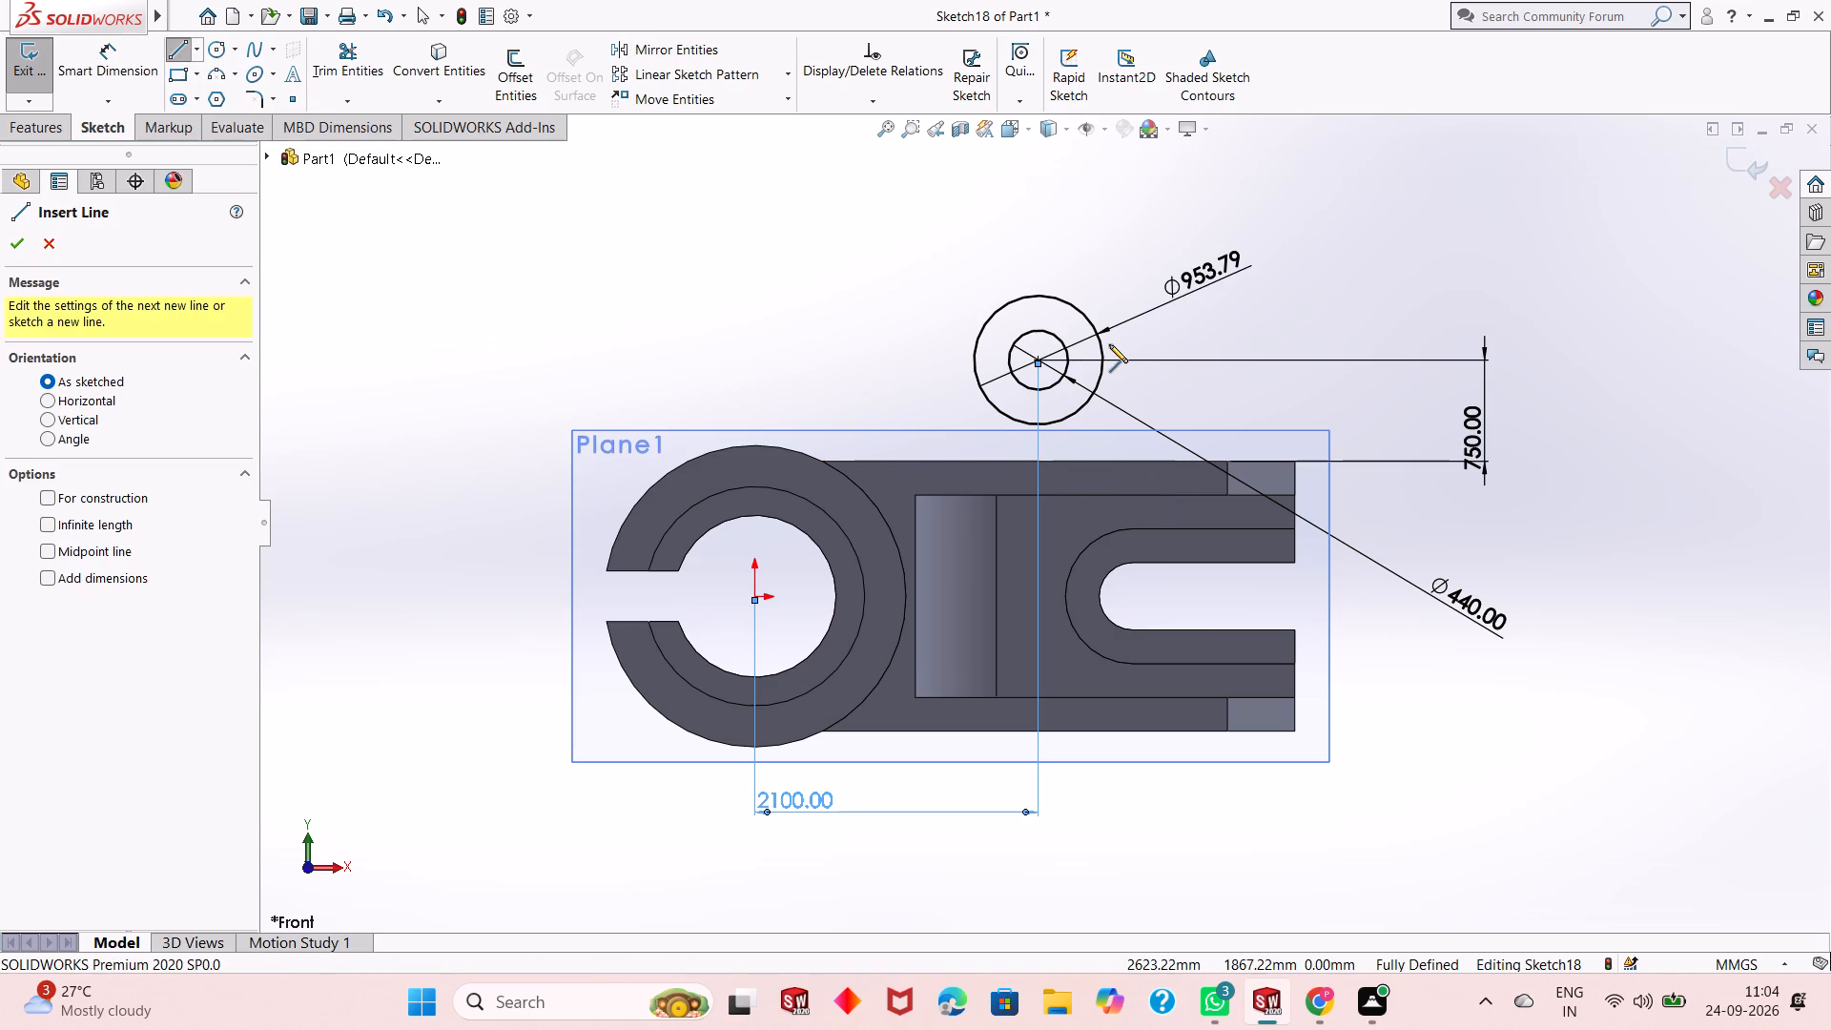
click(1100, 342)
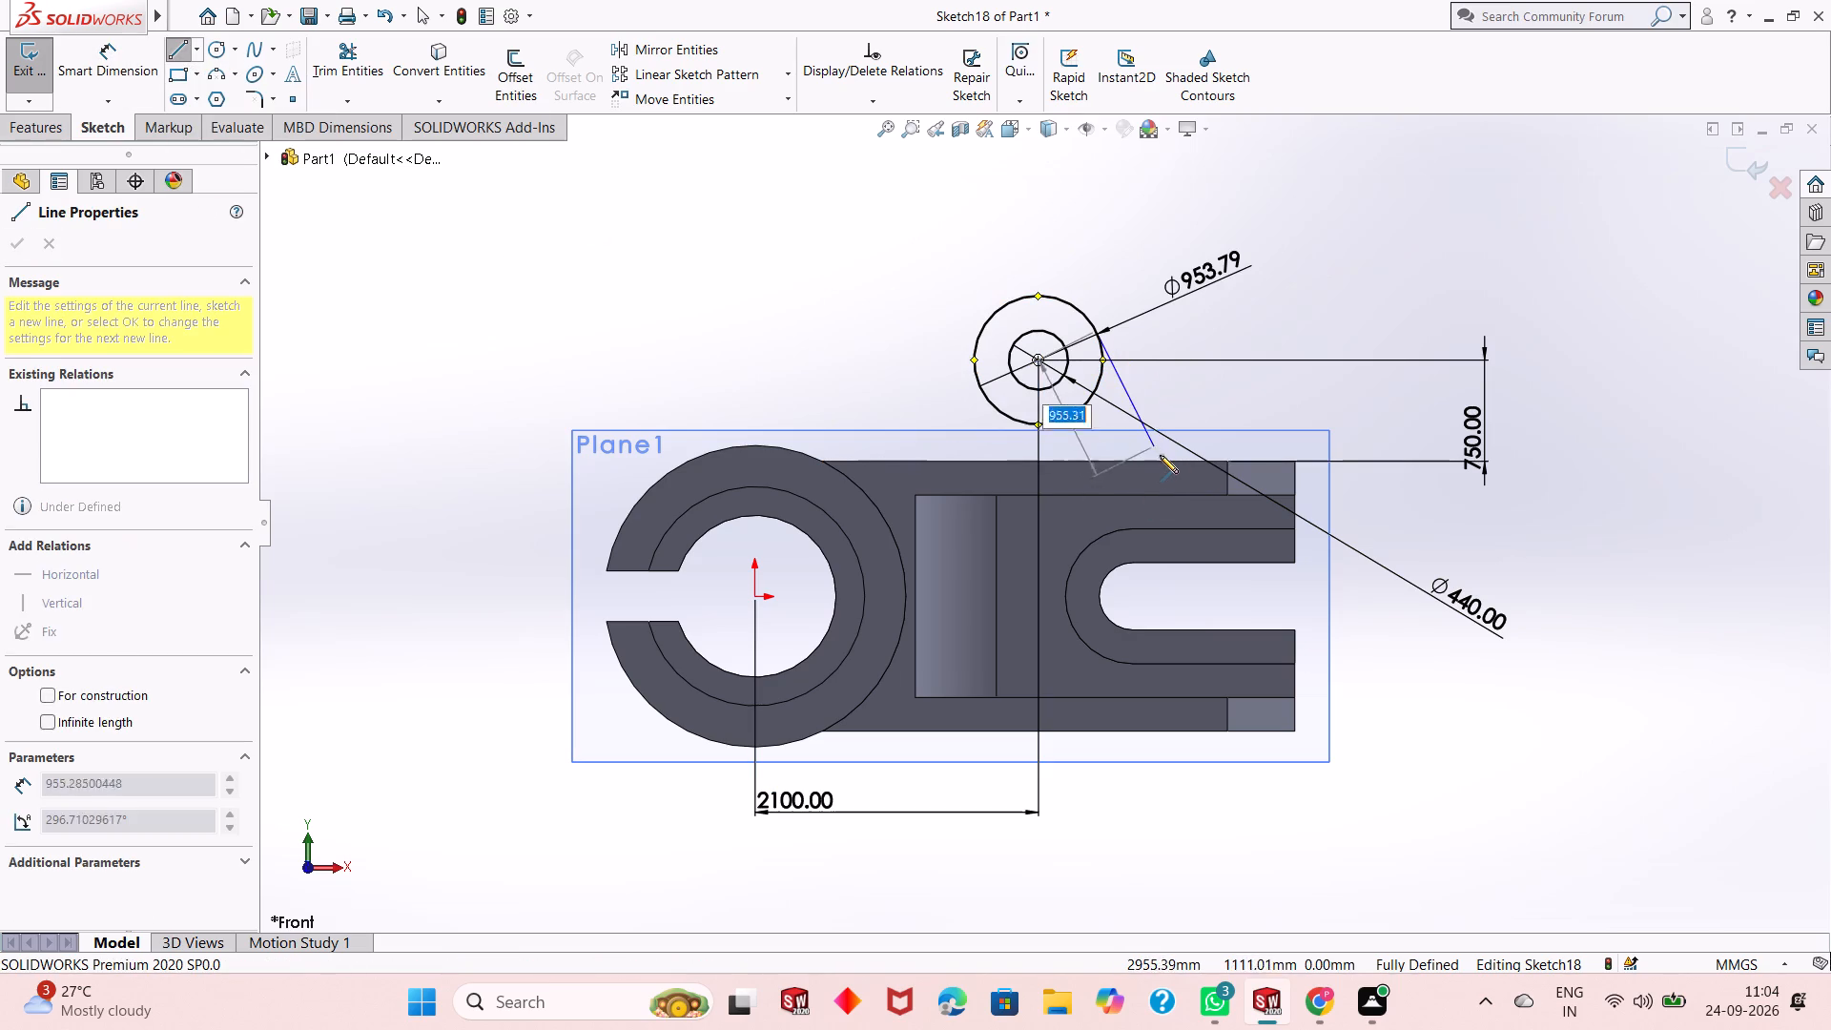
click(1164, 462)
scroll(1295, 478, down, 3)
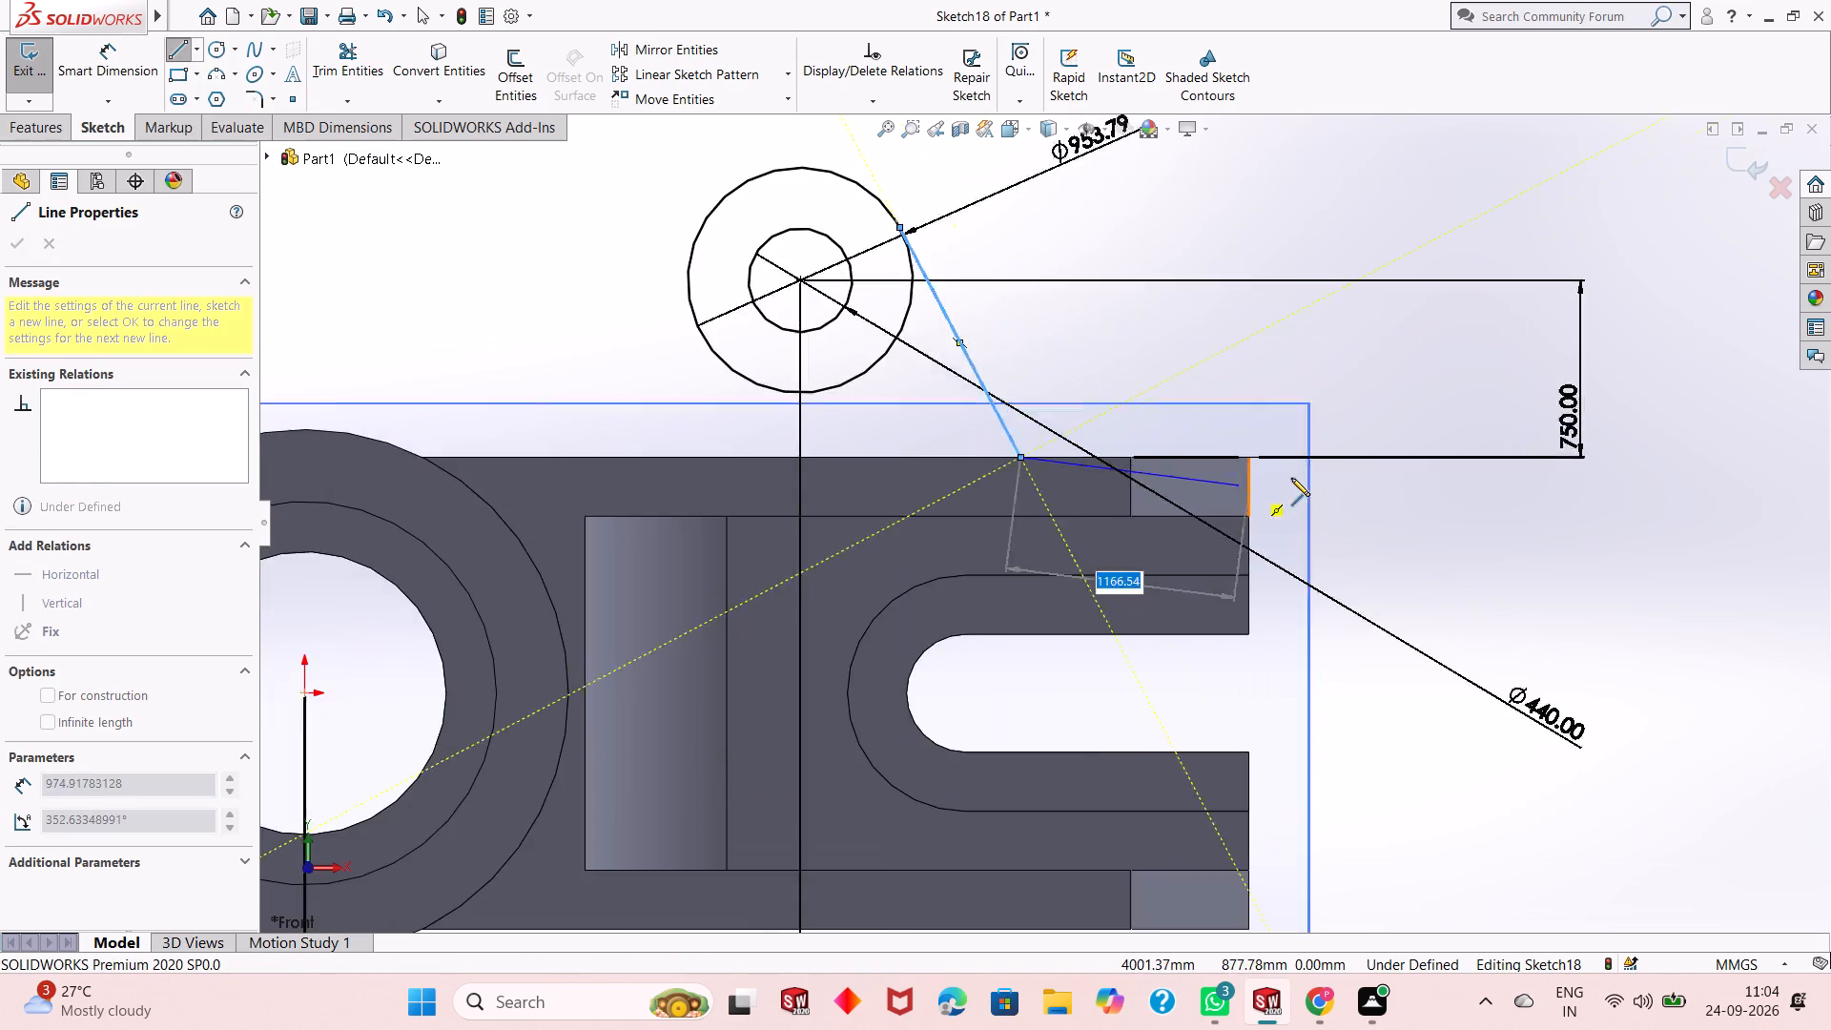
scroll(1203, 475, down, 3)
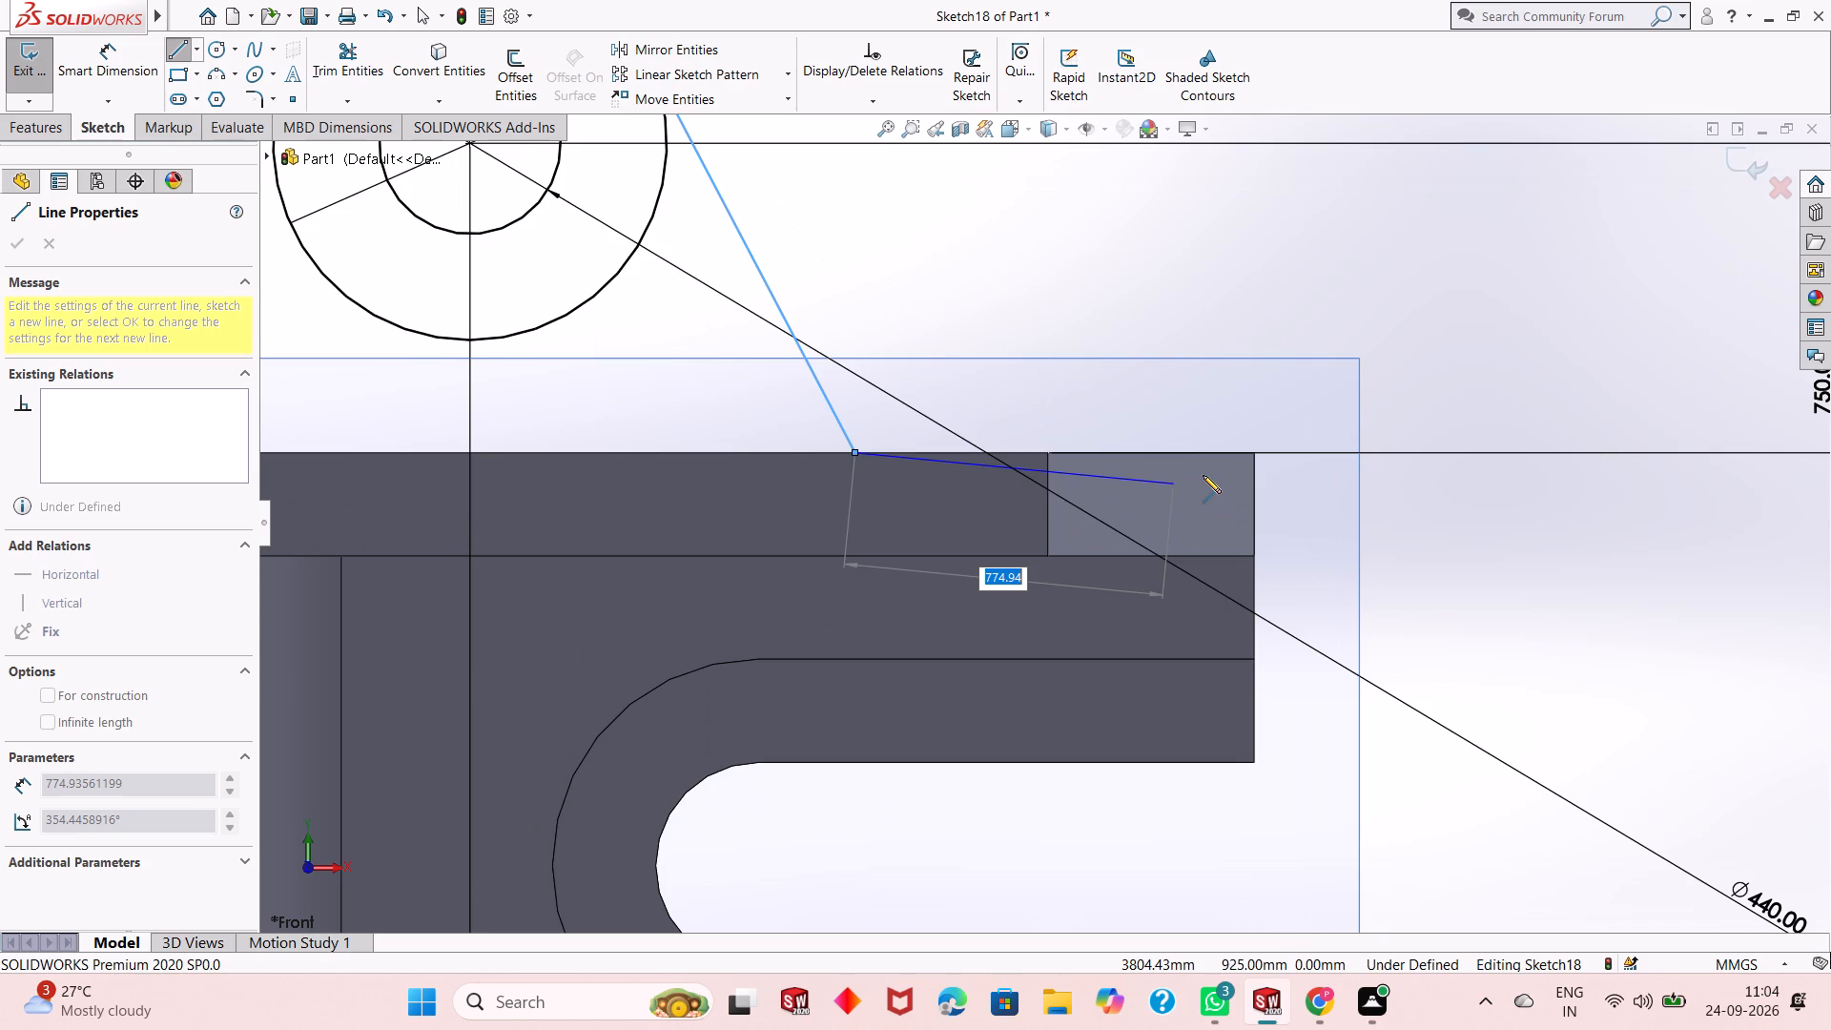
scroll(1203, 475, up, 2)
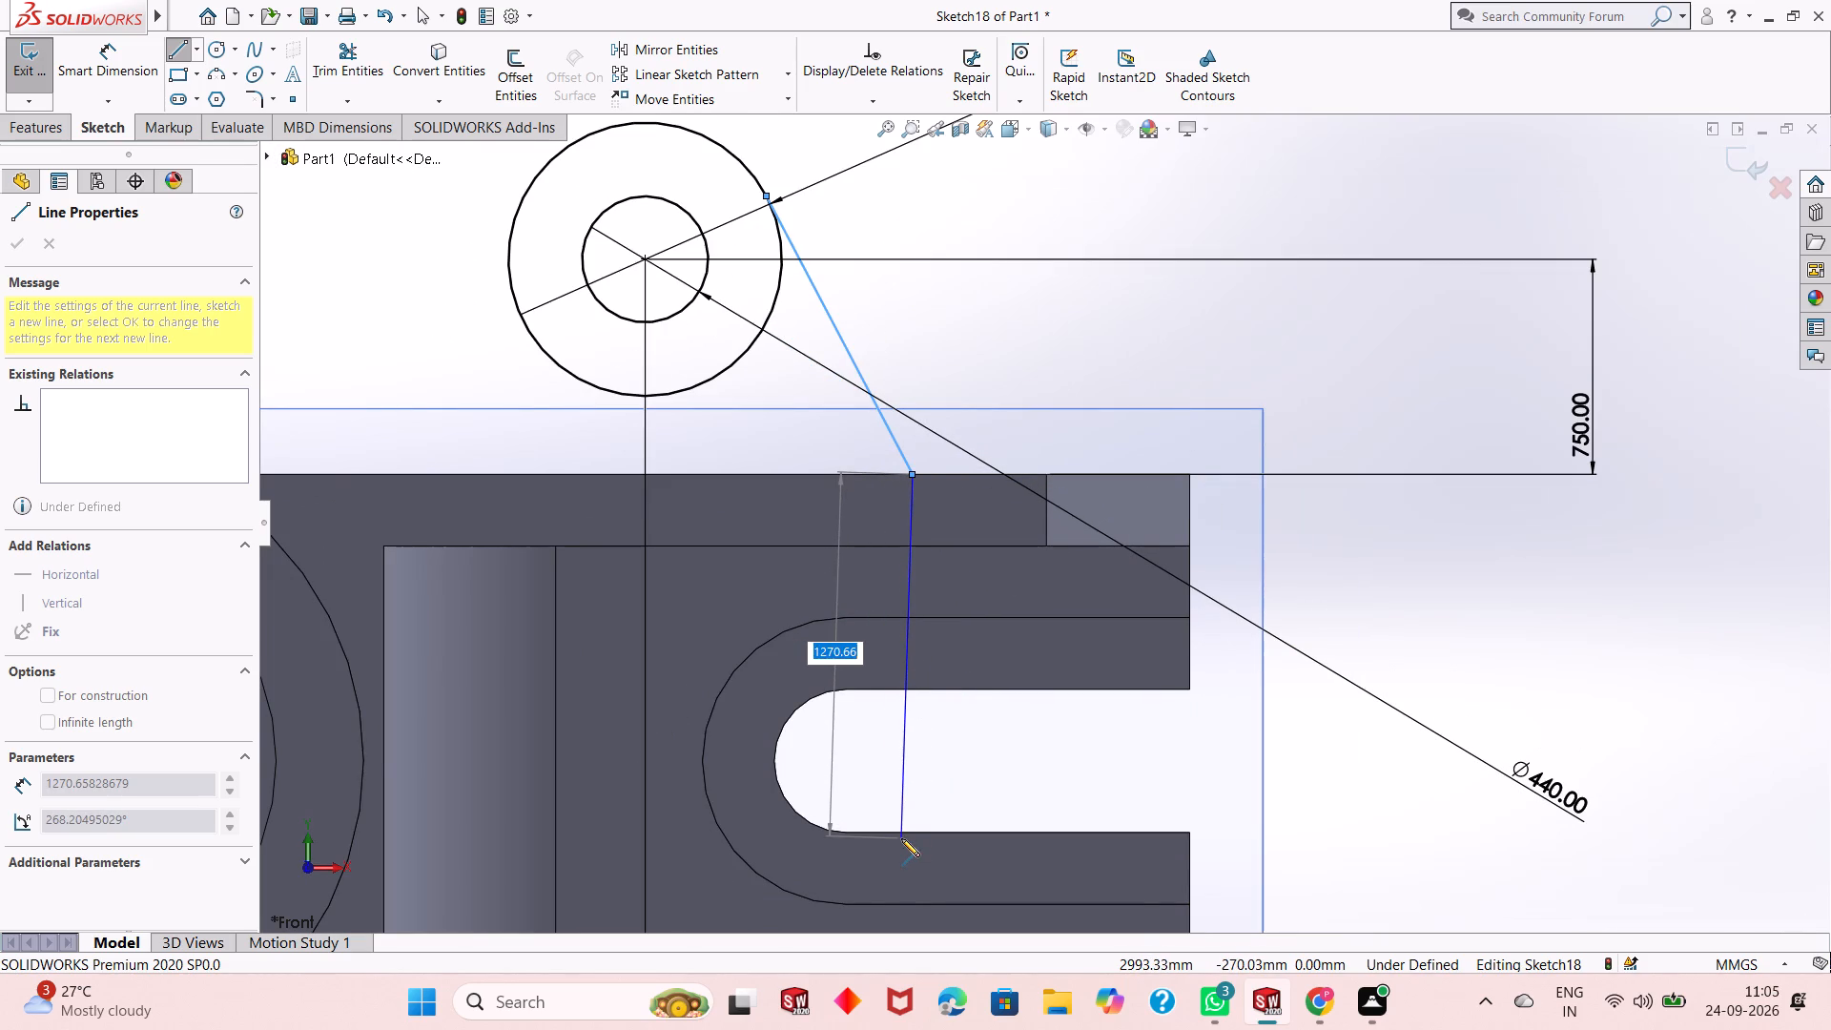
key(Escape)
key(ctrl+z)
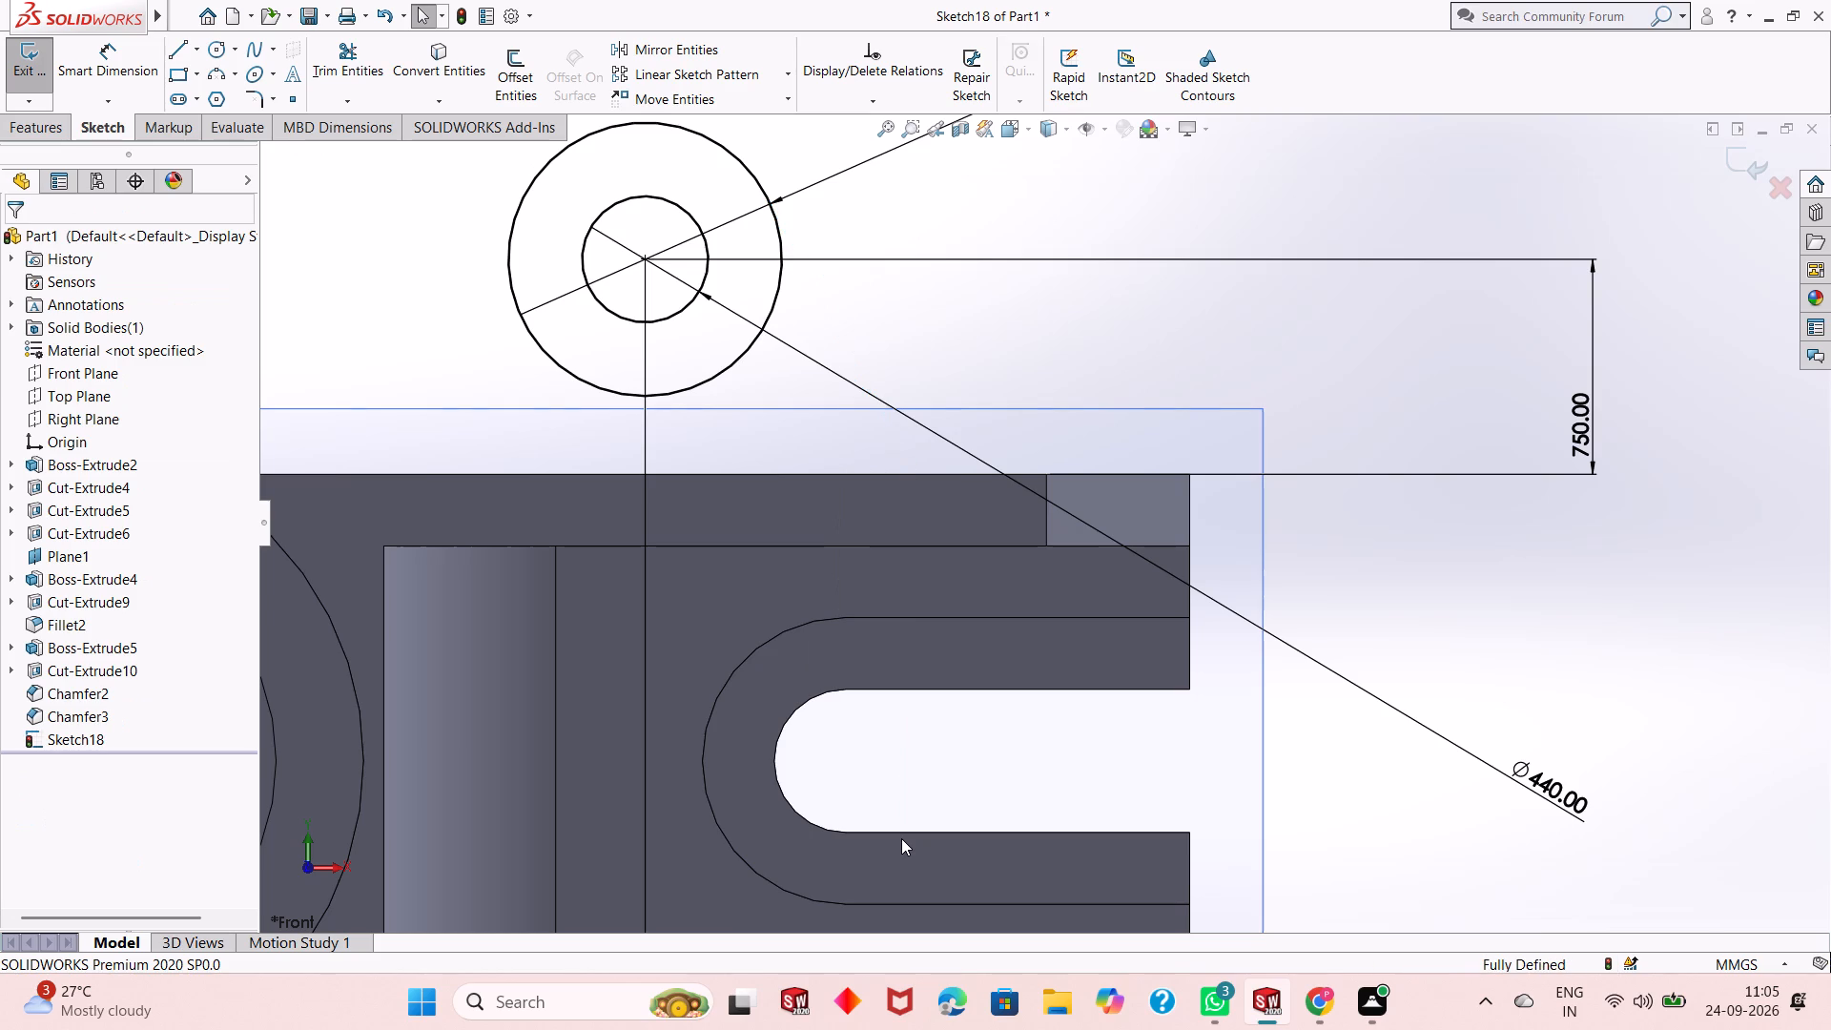
Set the horizontal distance between the origin and the circles' common centre to 2050 mm.
scroll(901, 838, up, 3)
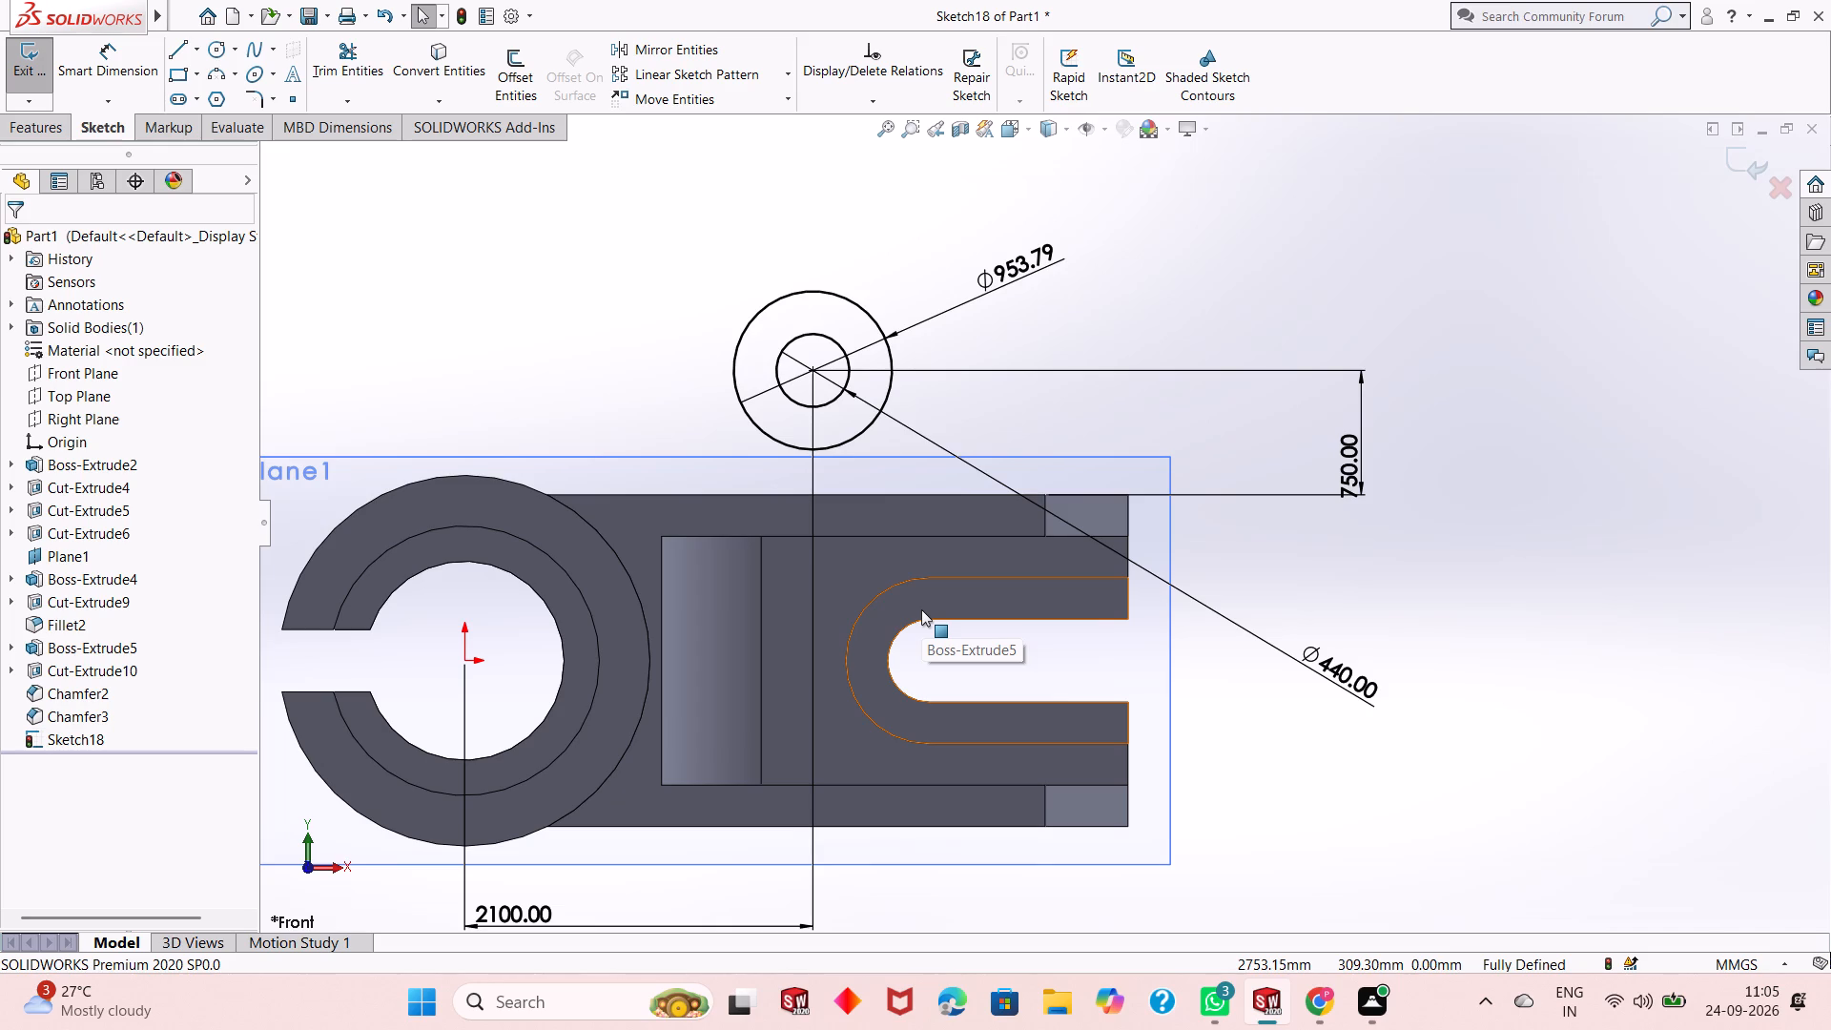
scroll(879, 613, down, 2)
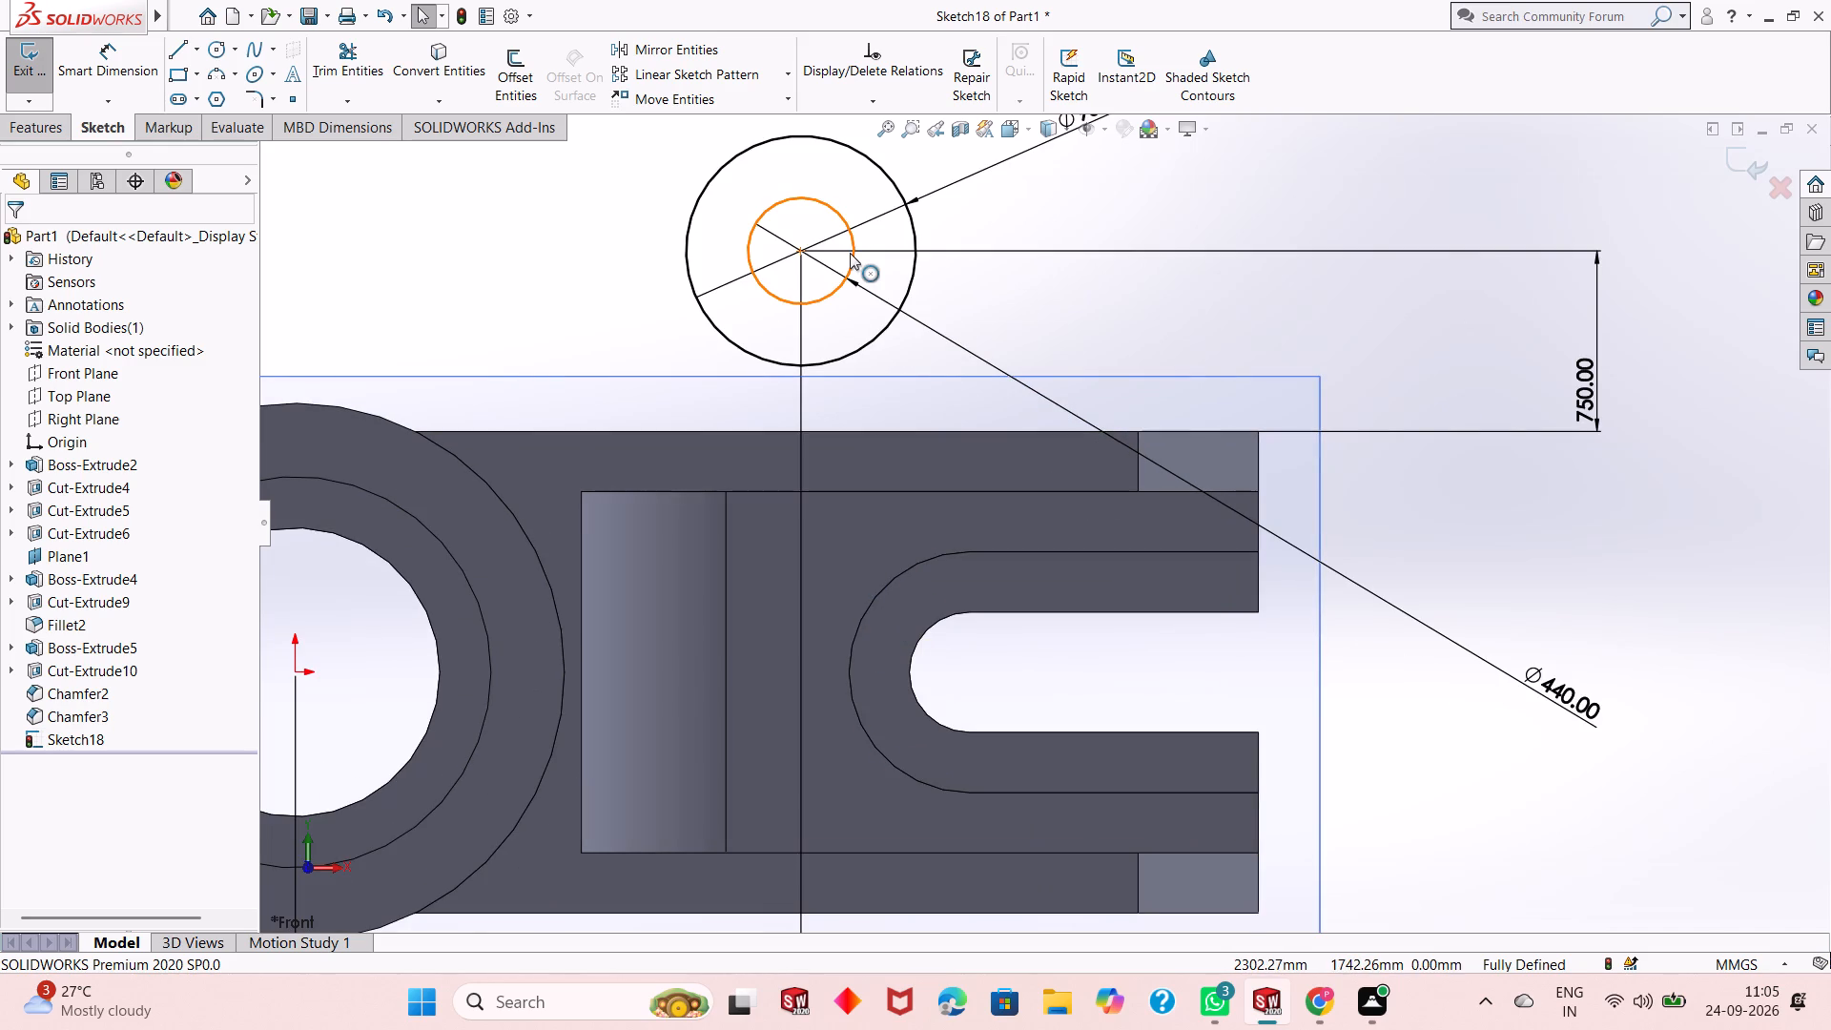
scroll(859, 509, up, 3)
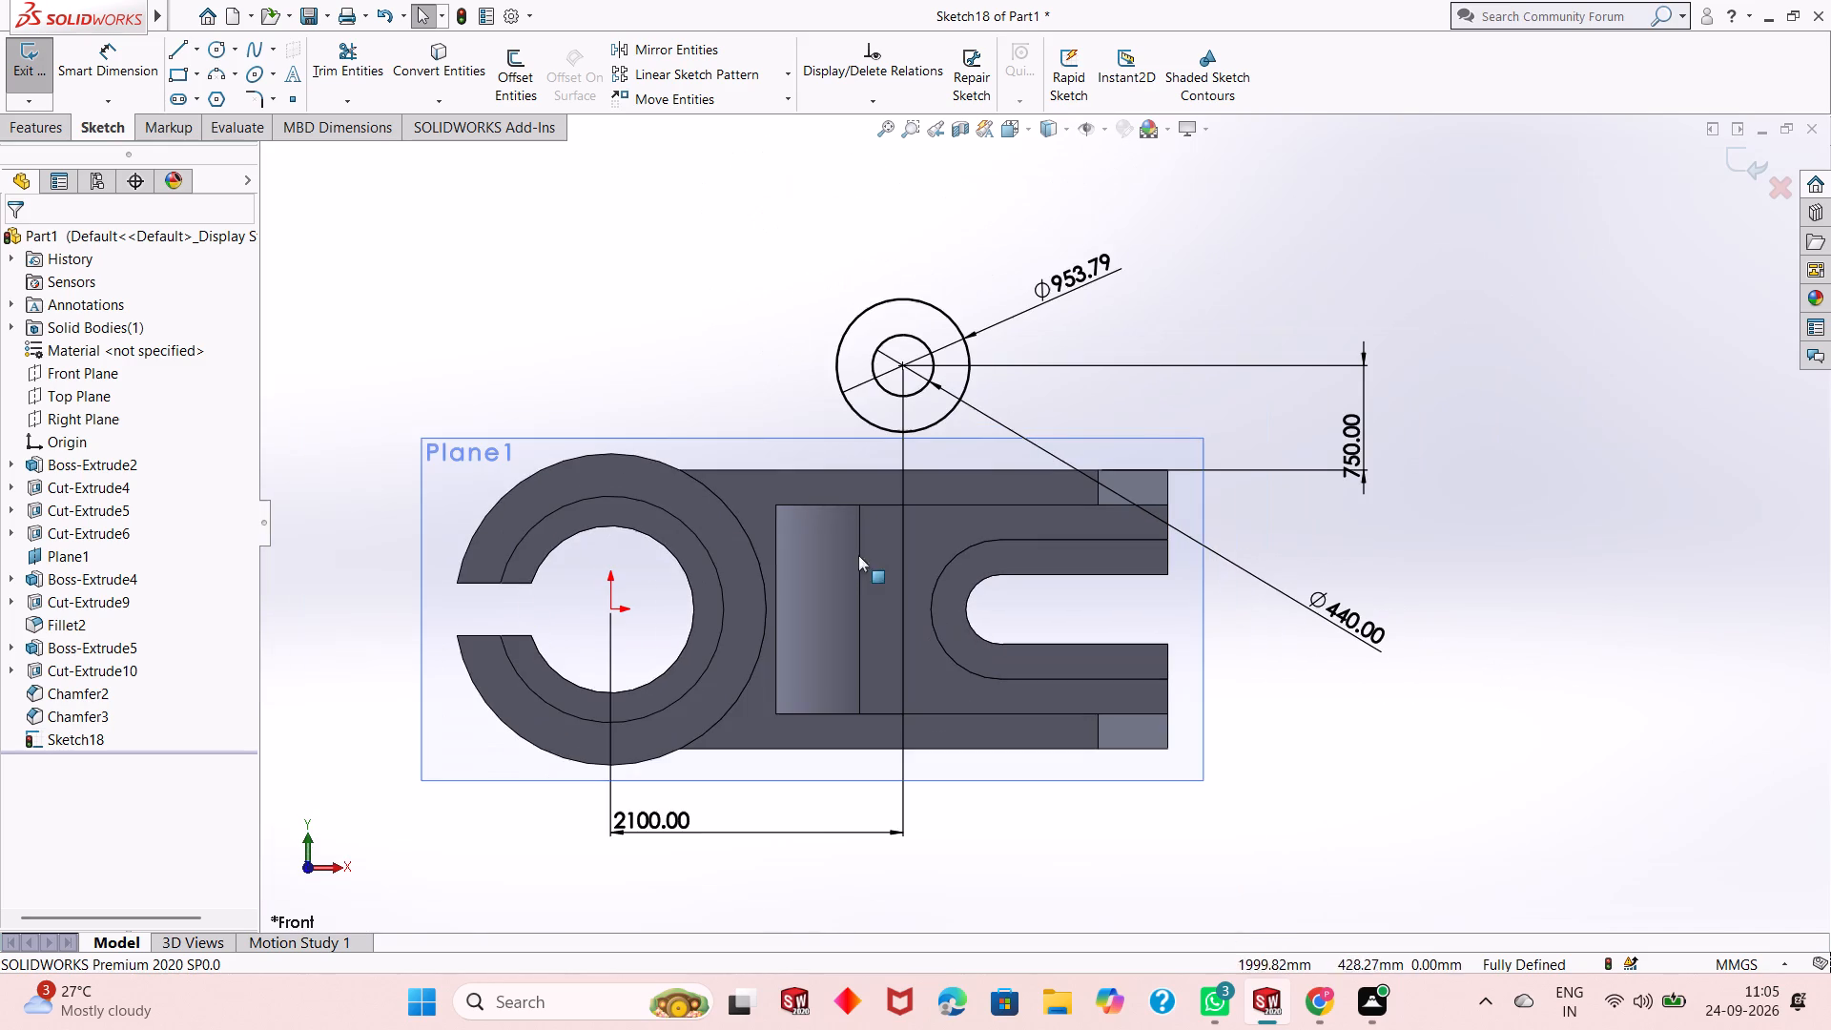
double_click(640, 831)
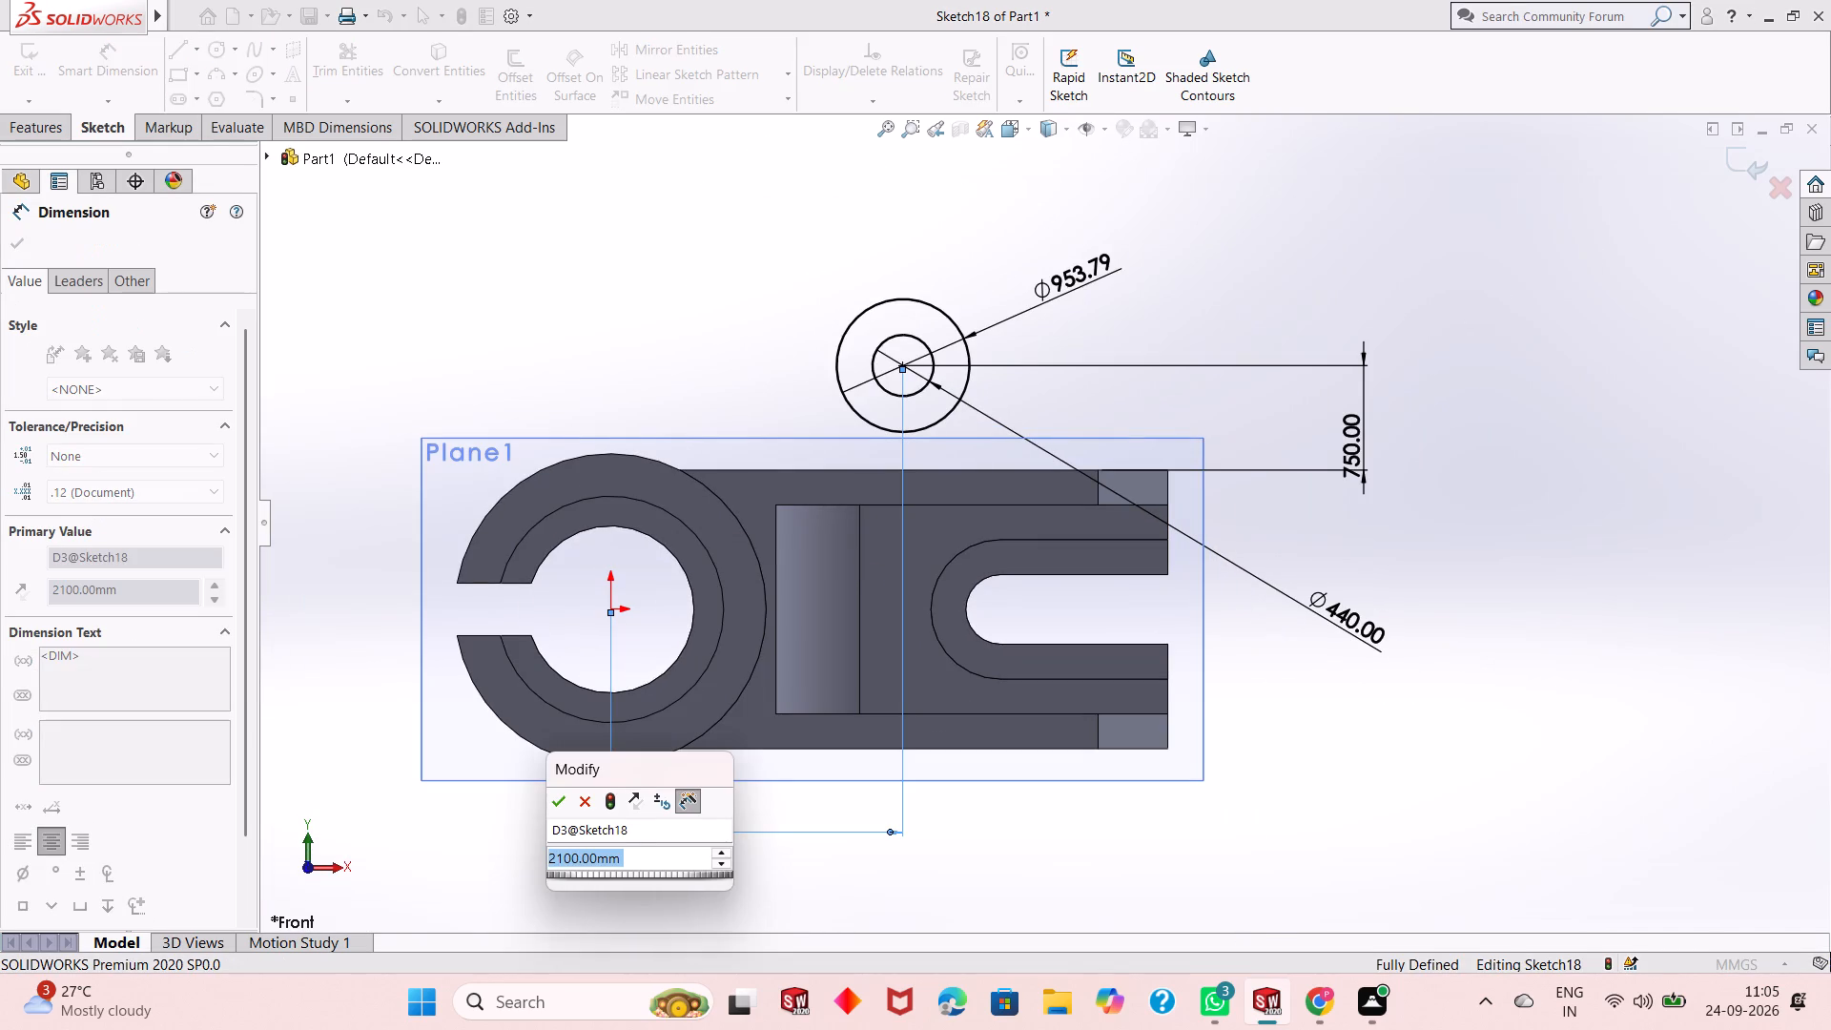
text(2050)
key(Return)
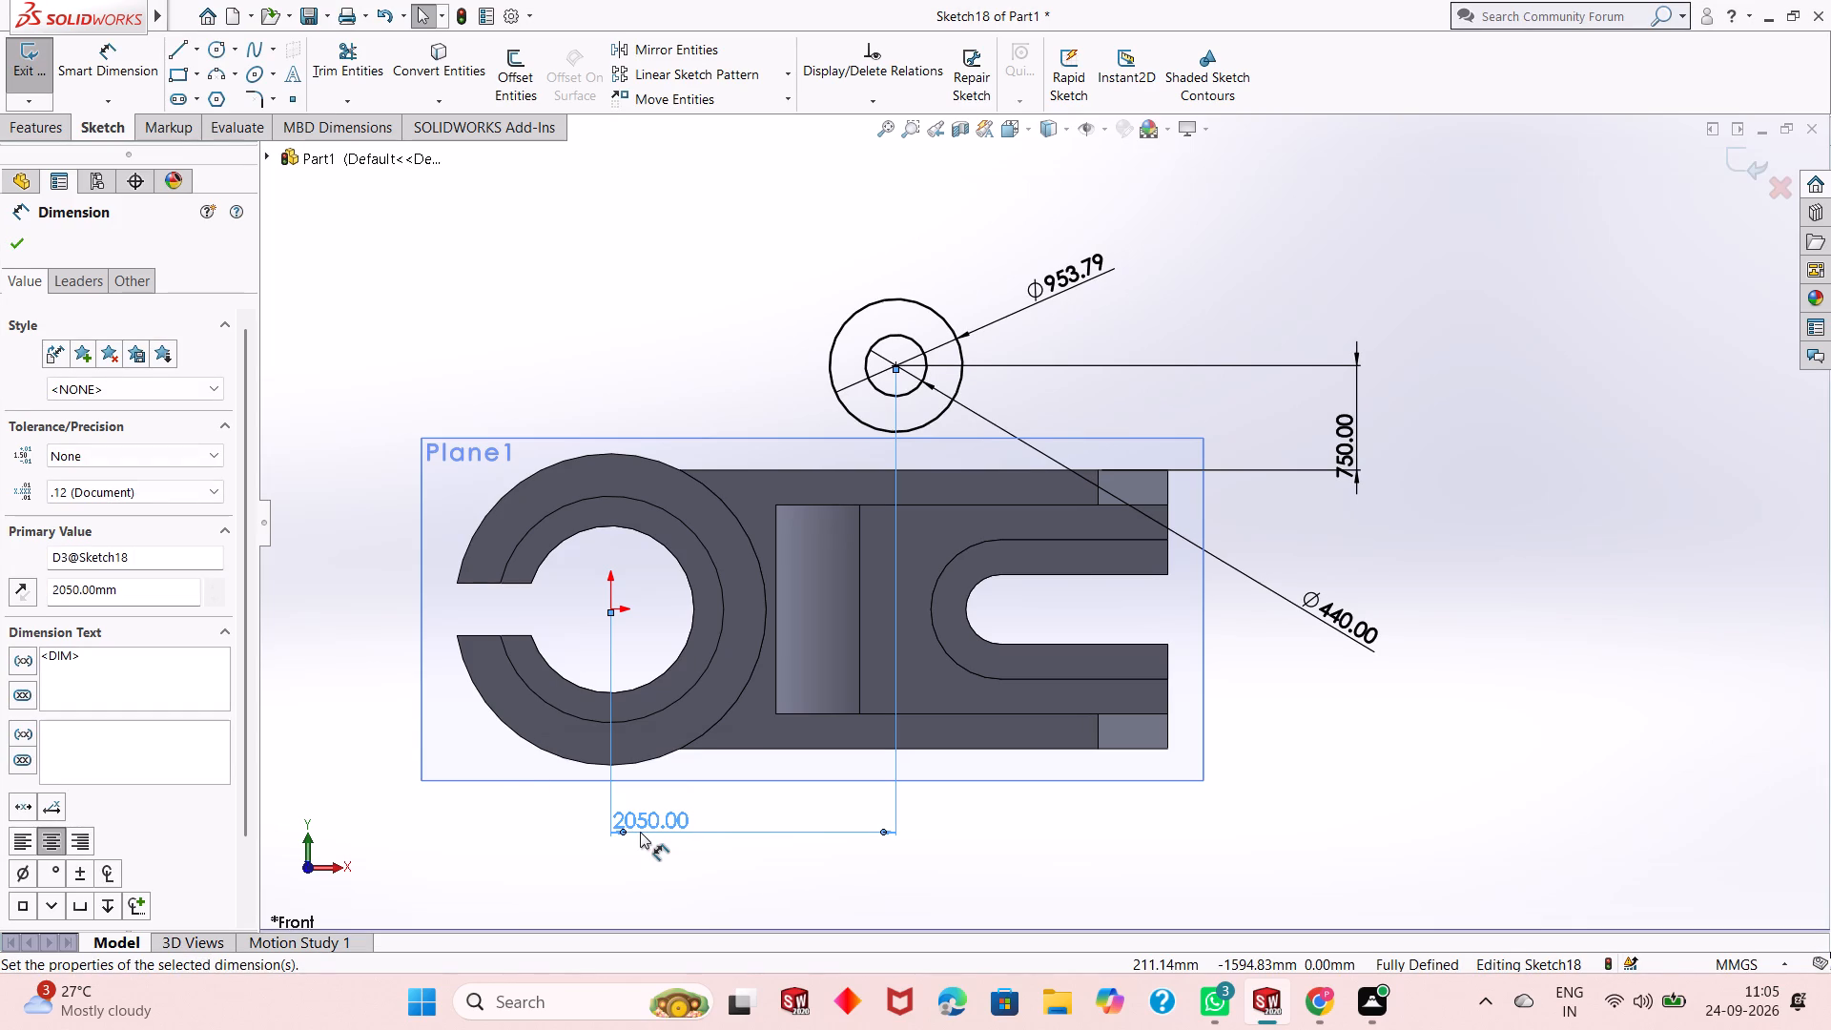
scroll(693, 788, up, 2)
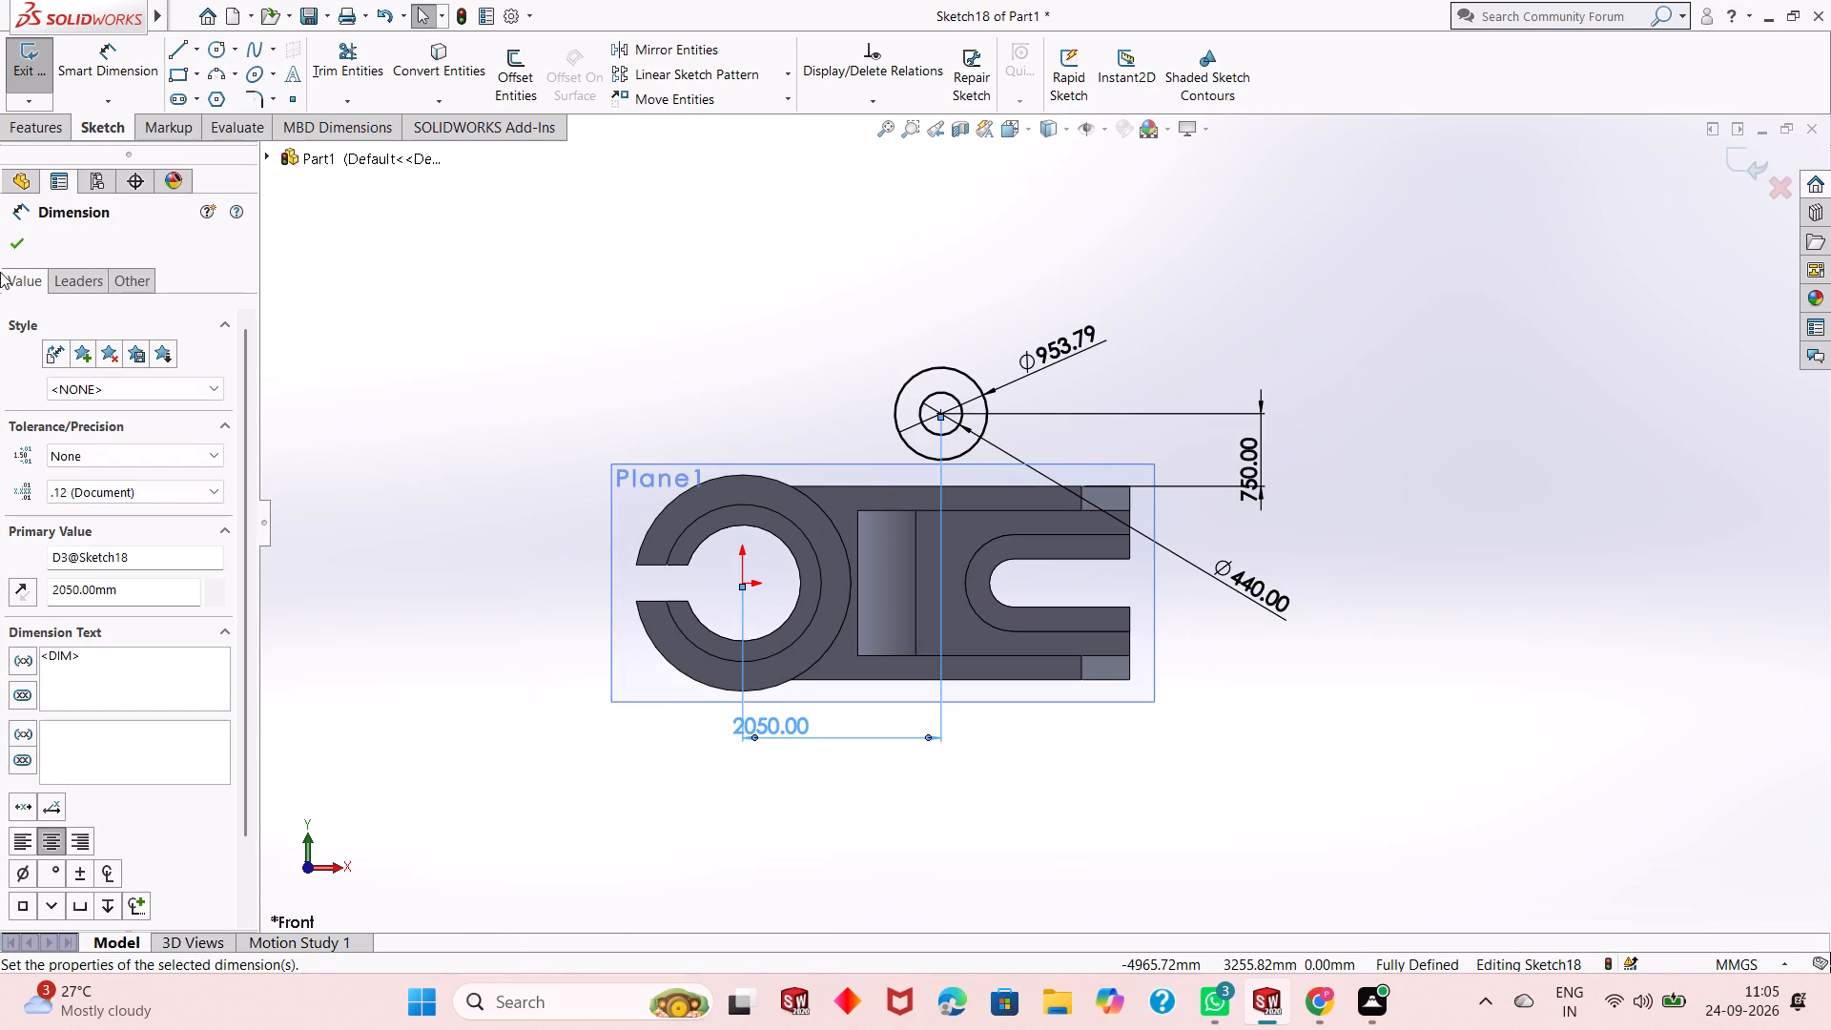
click(9, 241)
Extrude the concentric-circle profile above the arm 1563 mm, blind, into a hollow cylinder.
scroll(986, 454, down, 1)
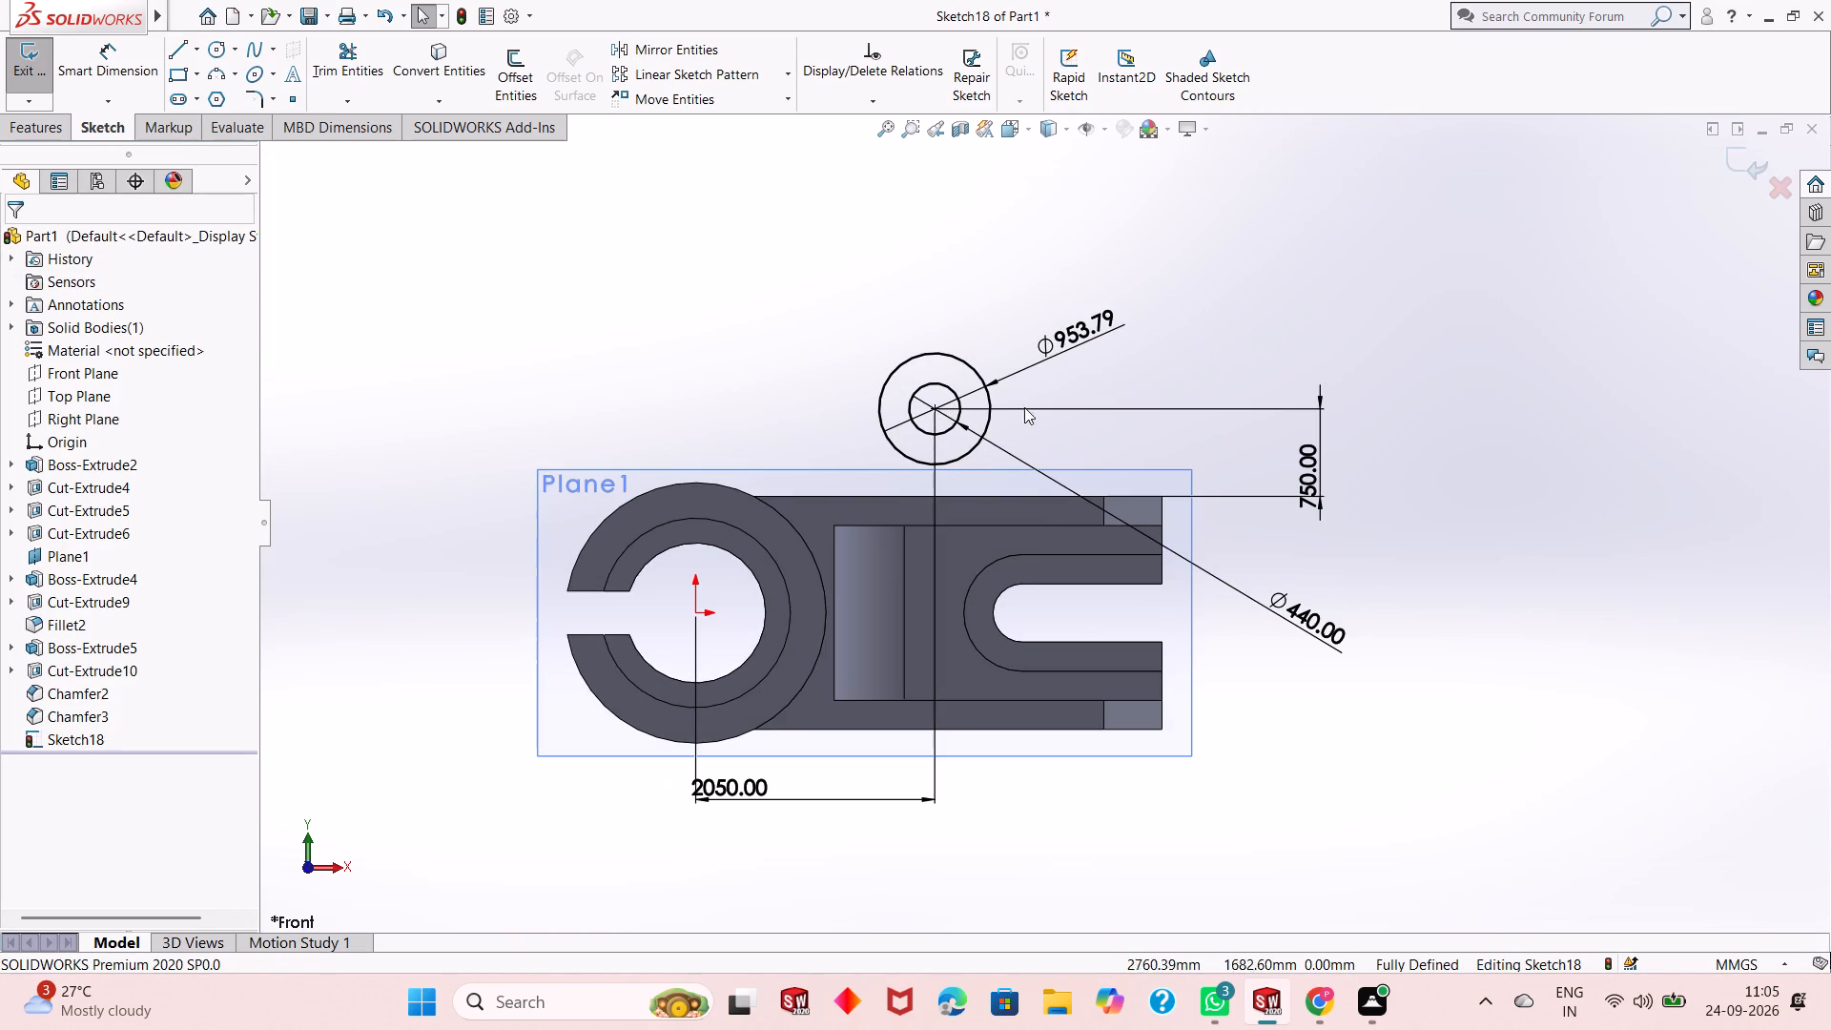
click(52, 122)
click(51, 77)
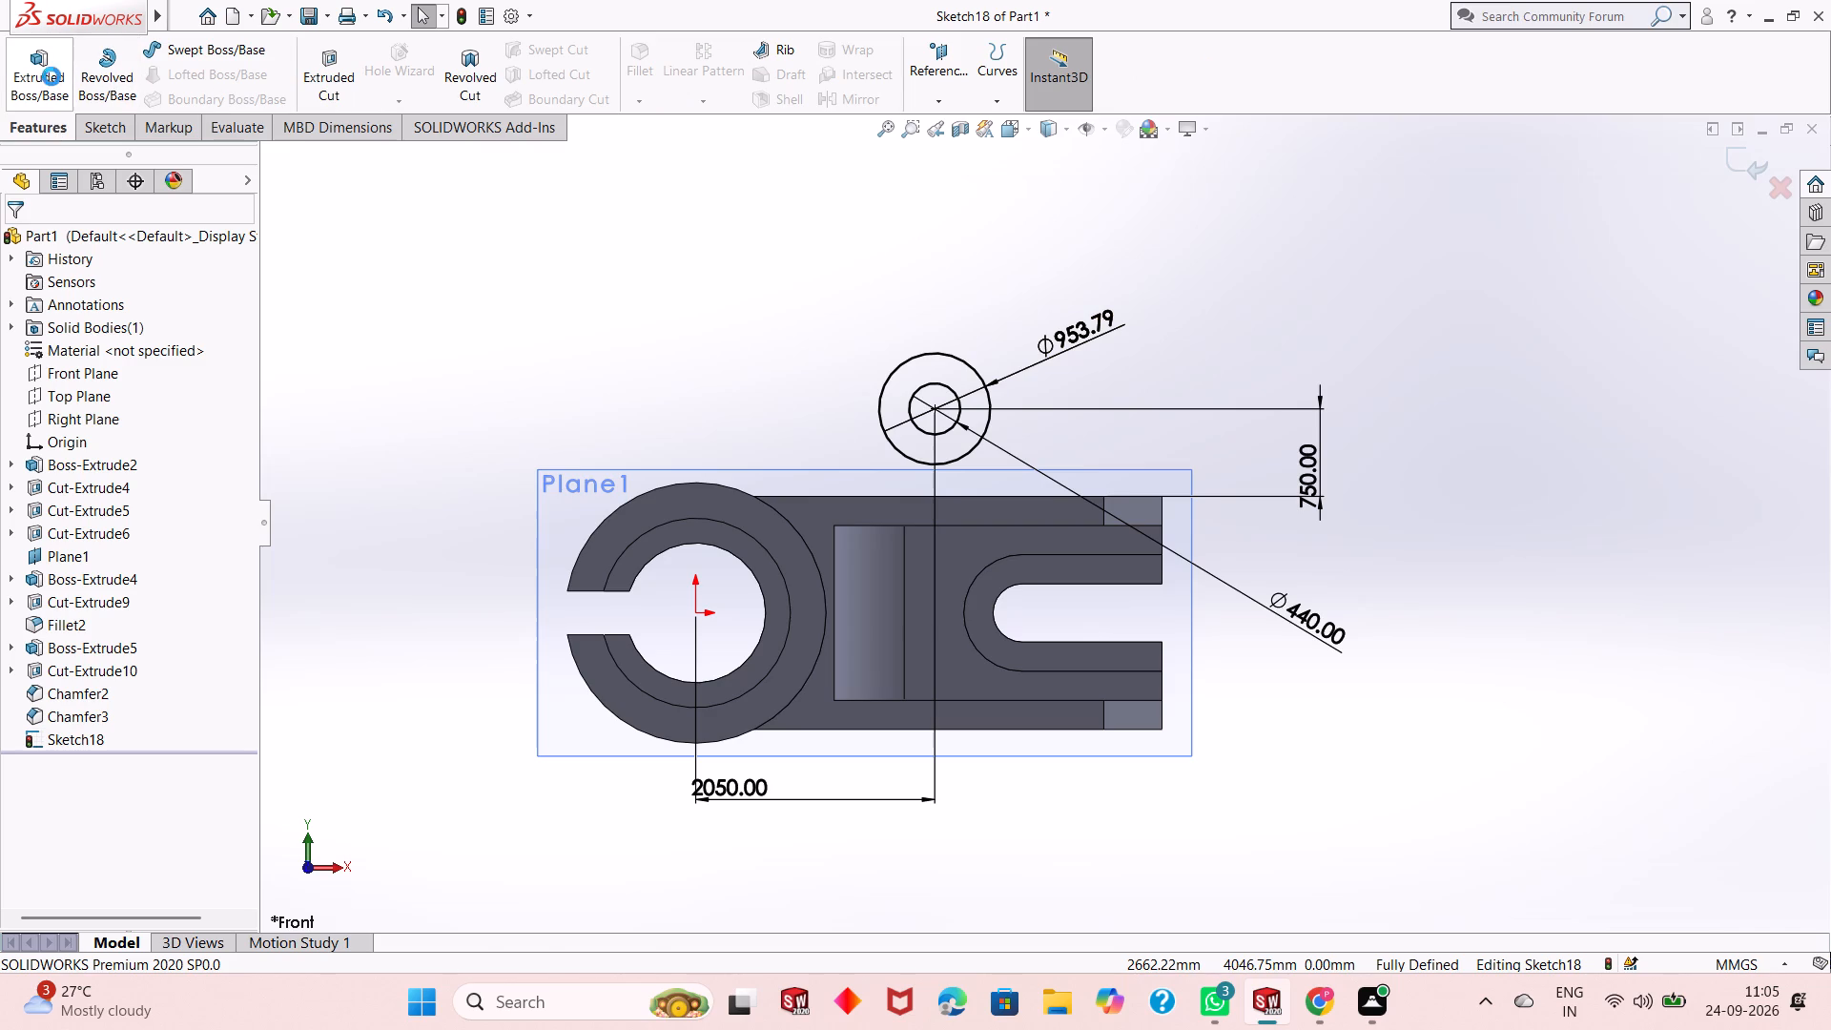
middle_drag(1066, 489, 1011, 479)
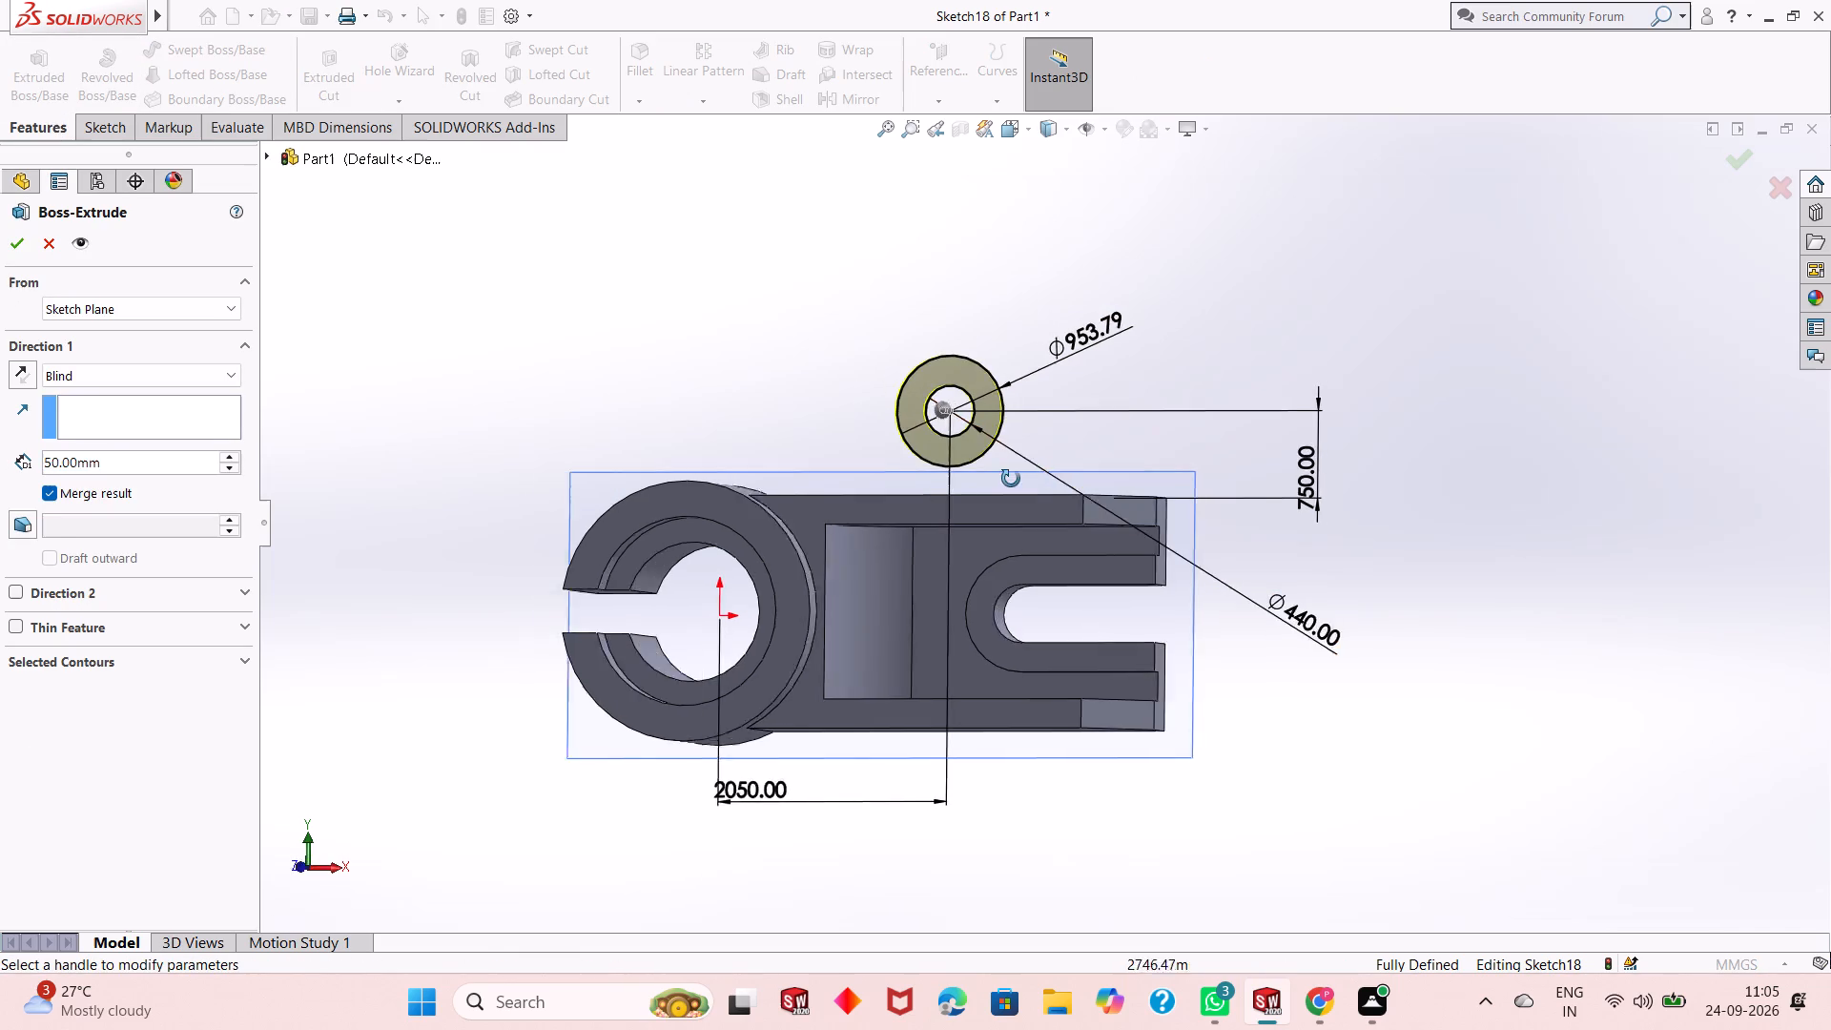
middle_drag(1011, 479, 947, 563)
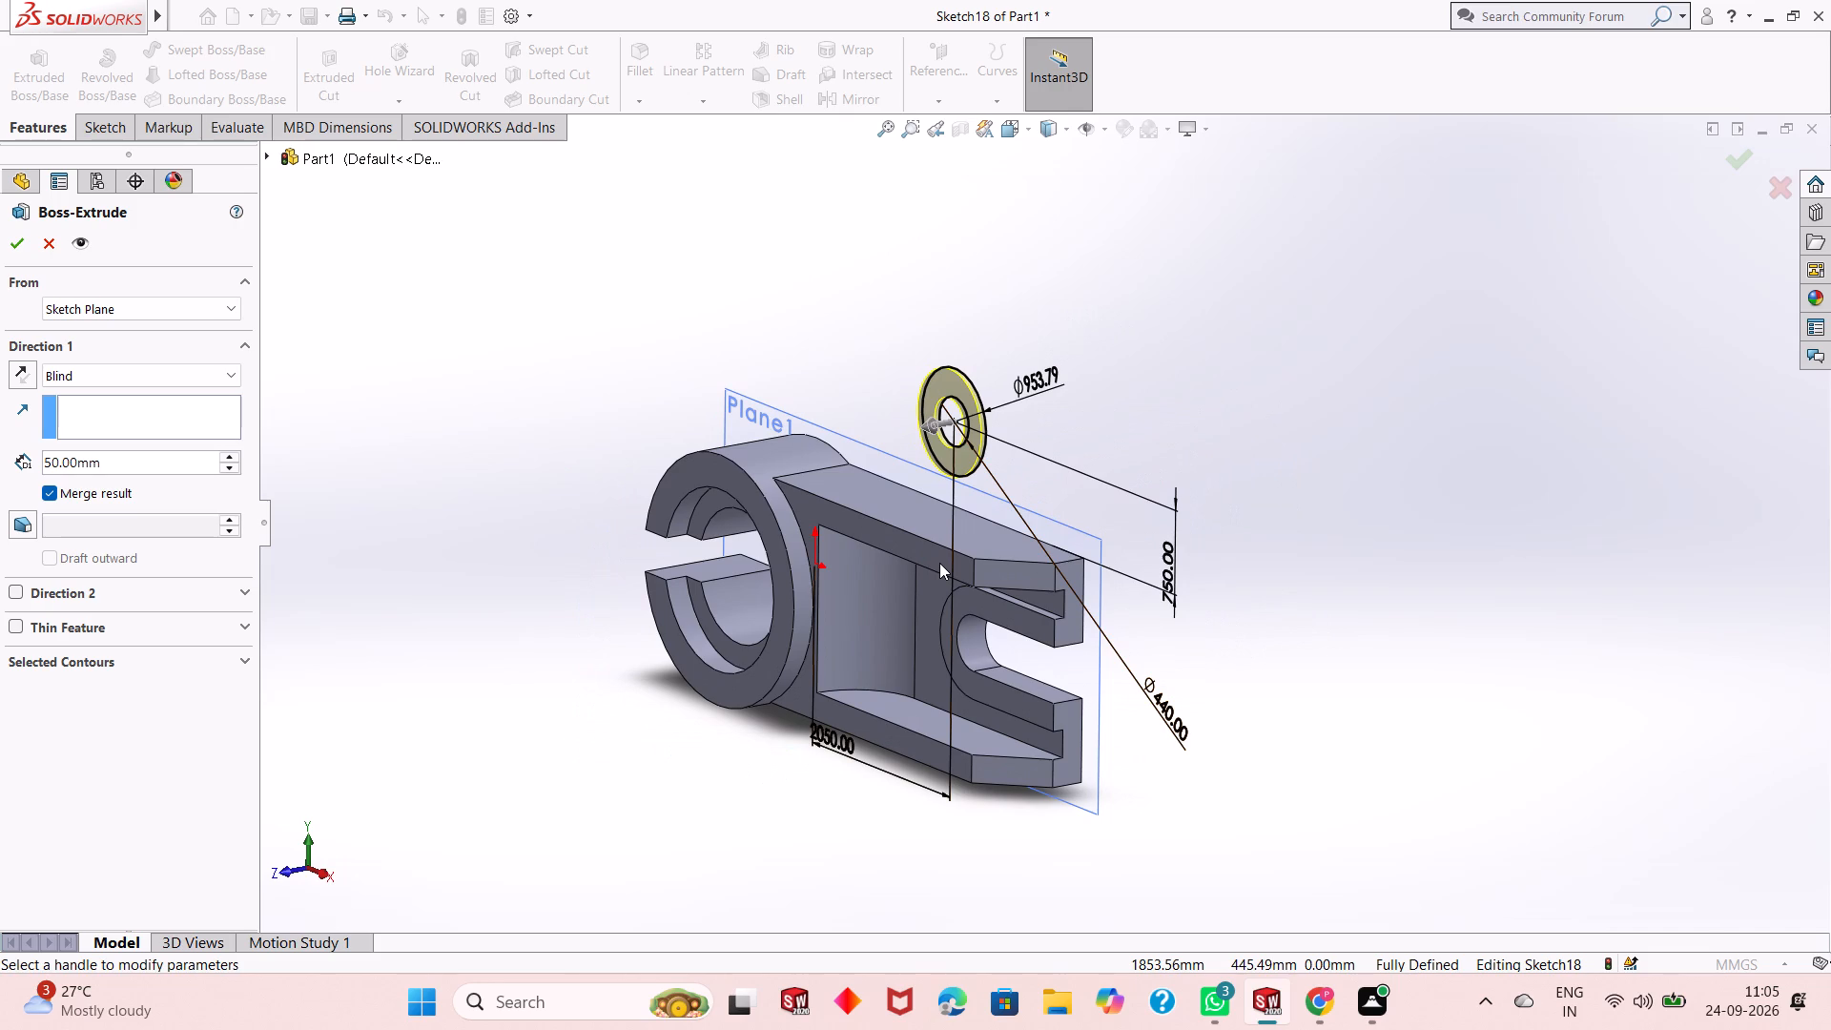
double_click(105, 462)
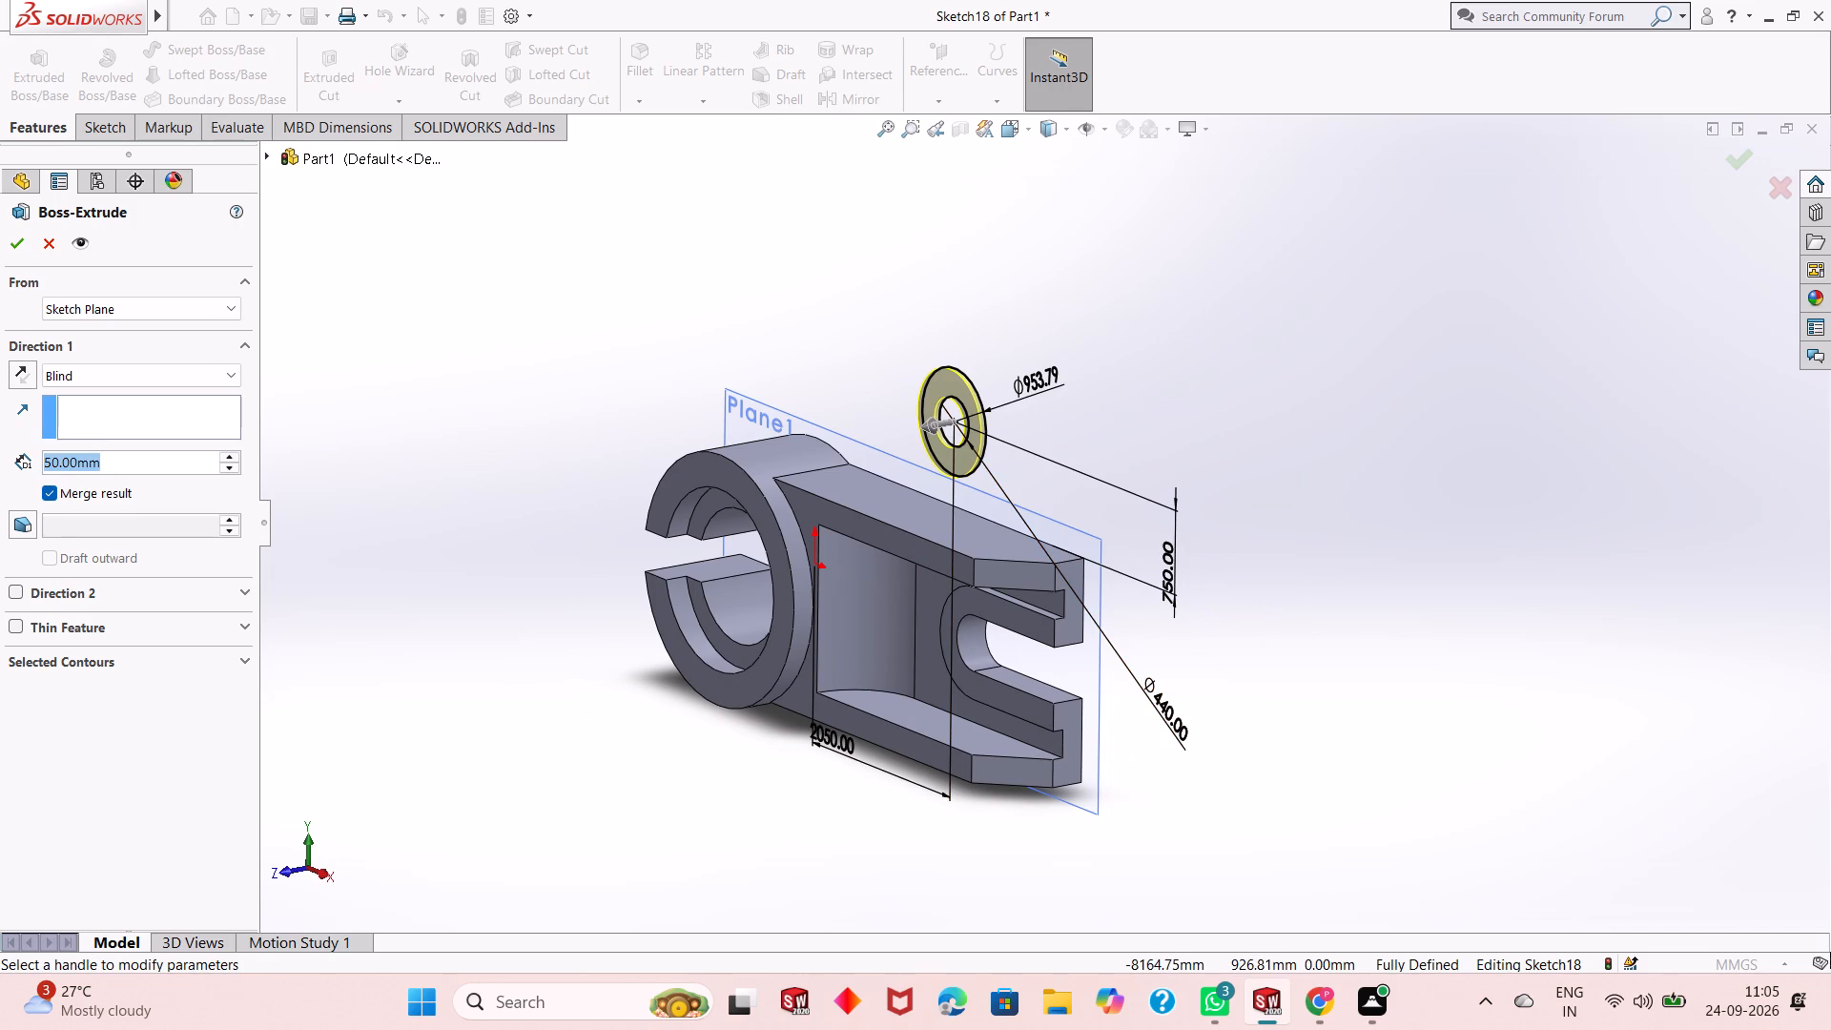
text(15)
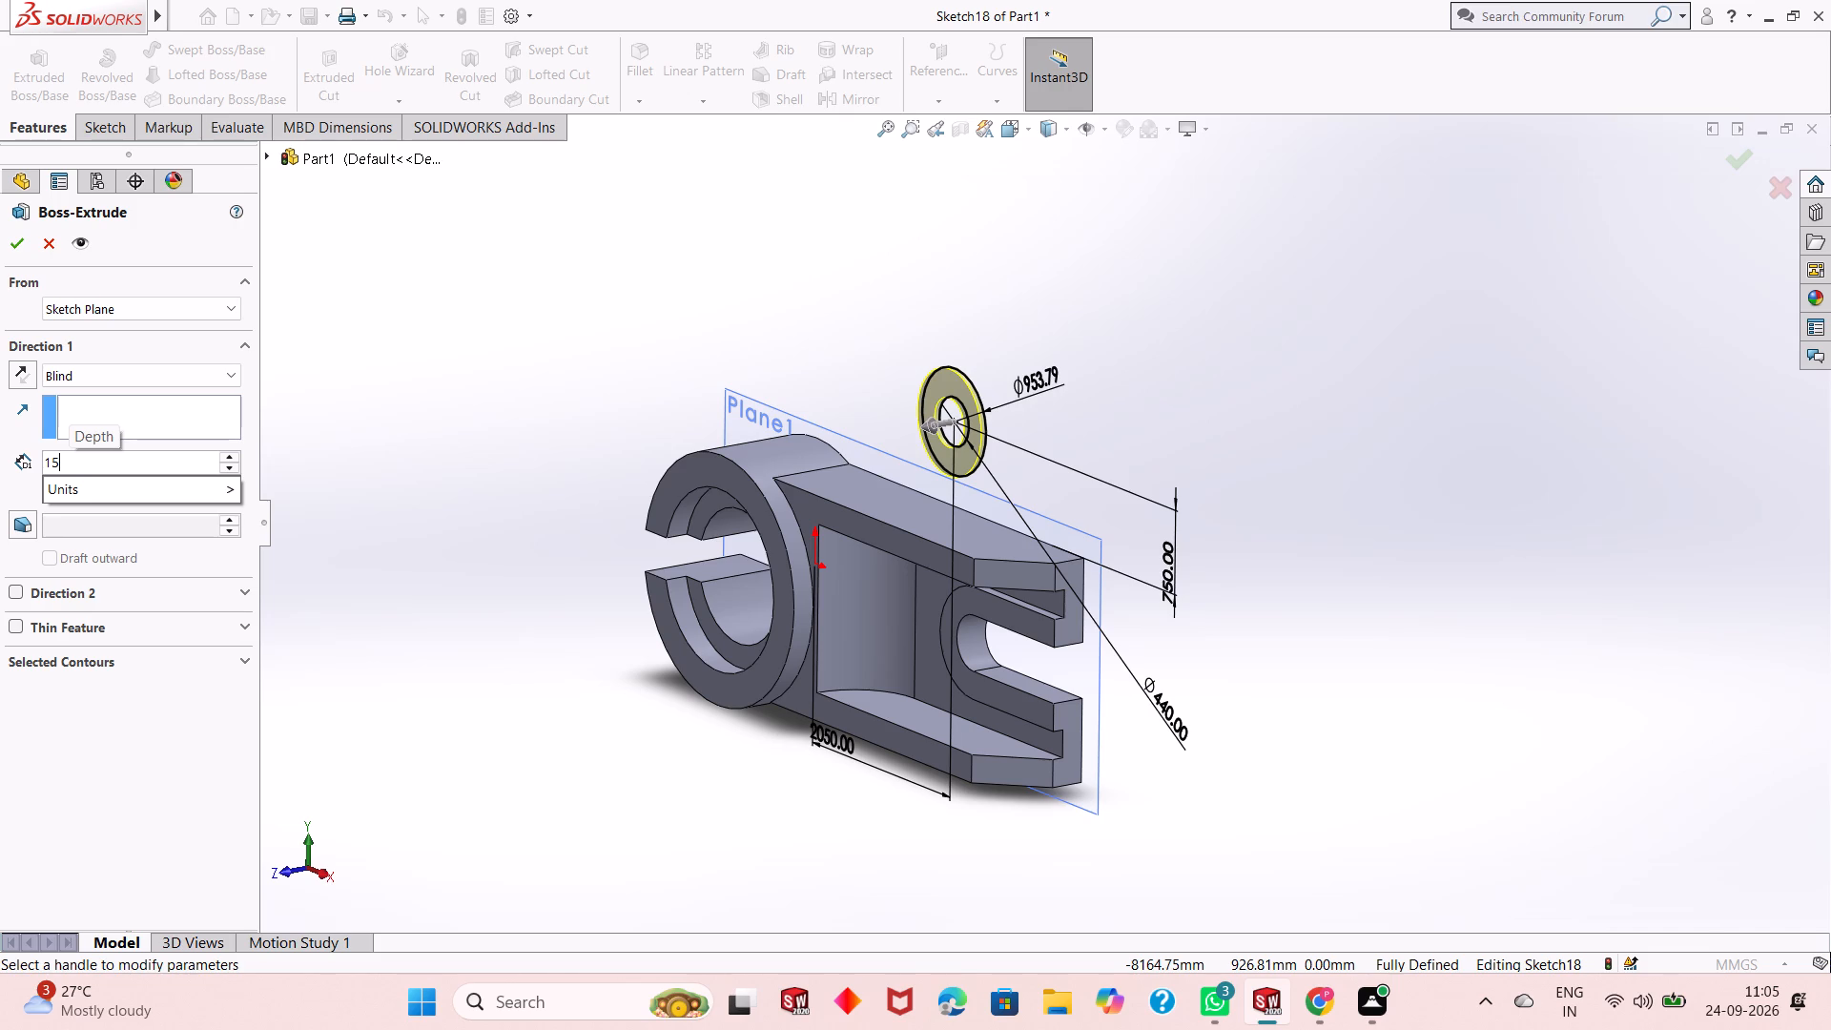
key(1)
key(BackSpace)
text(63)
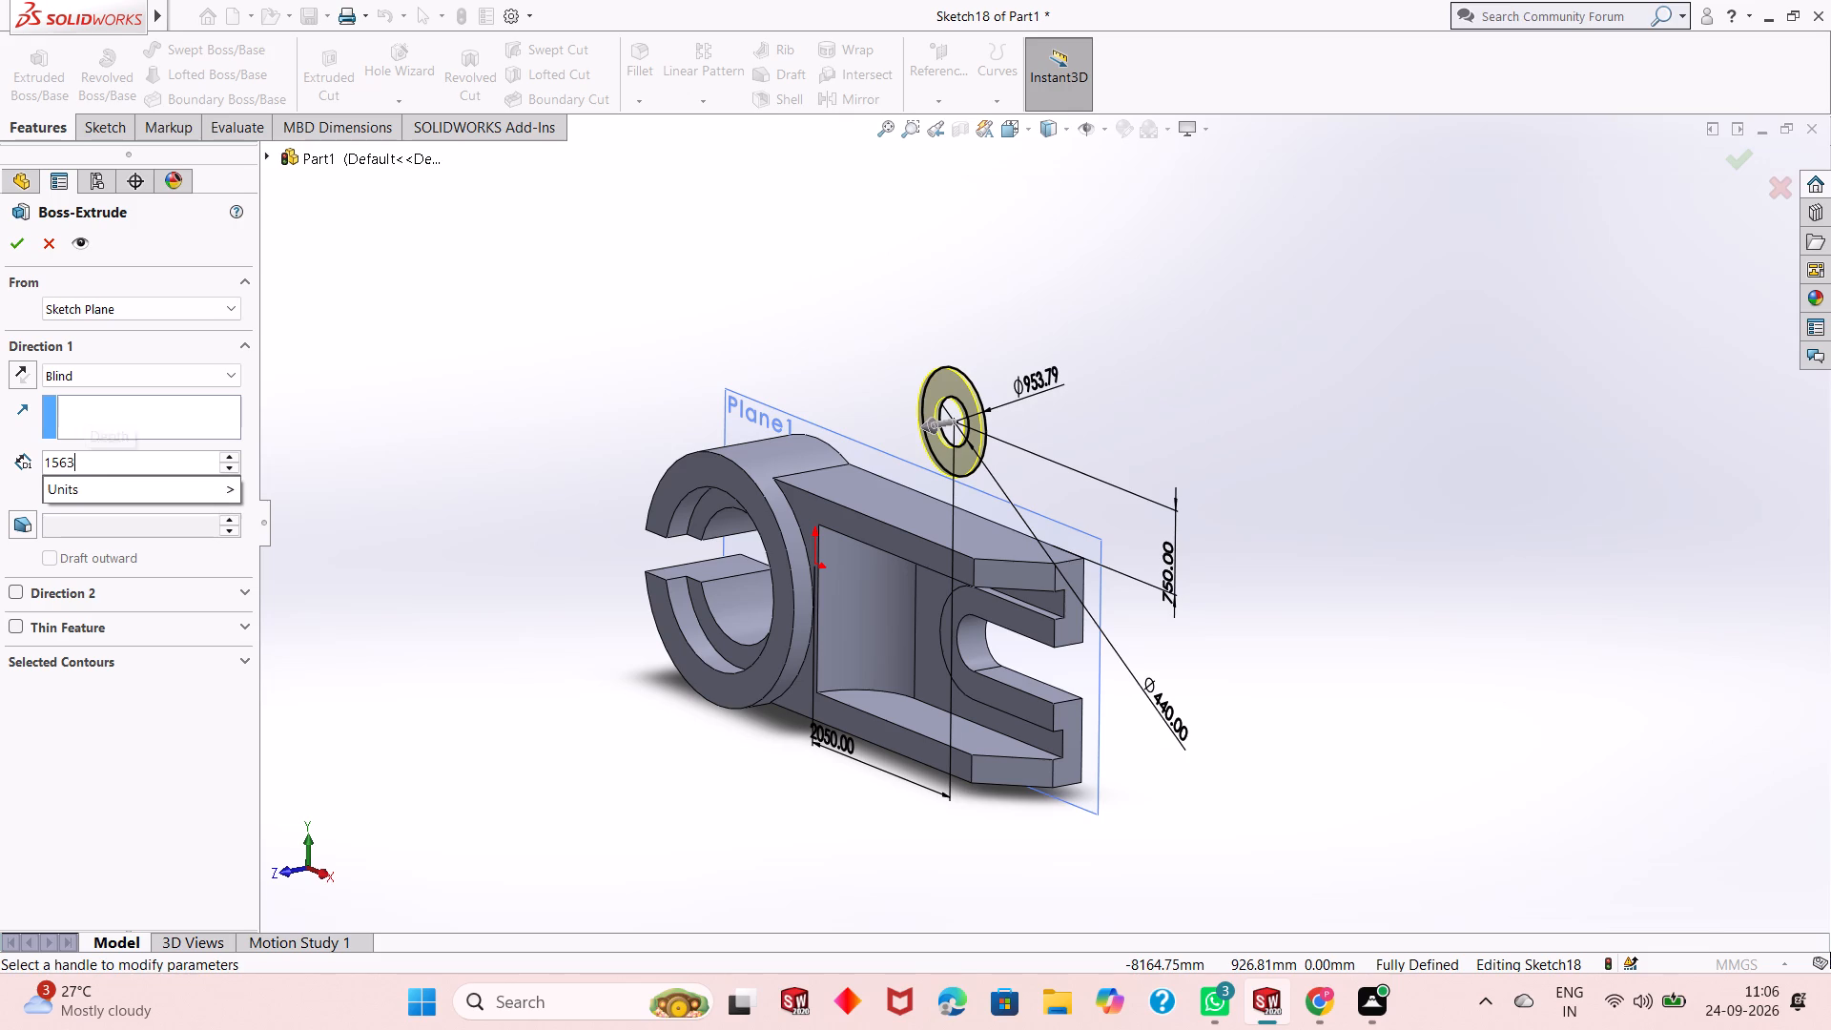
key(Return)
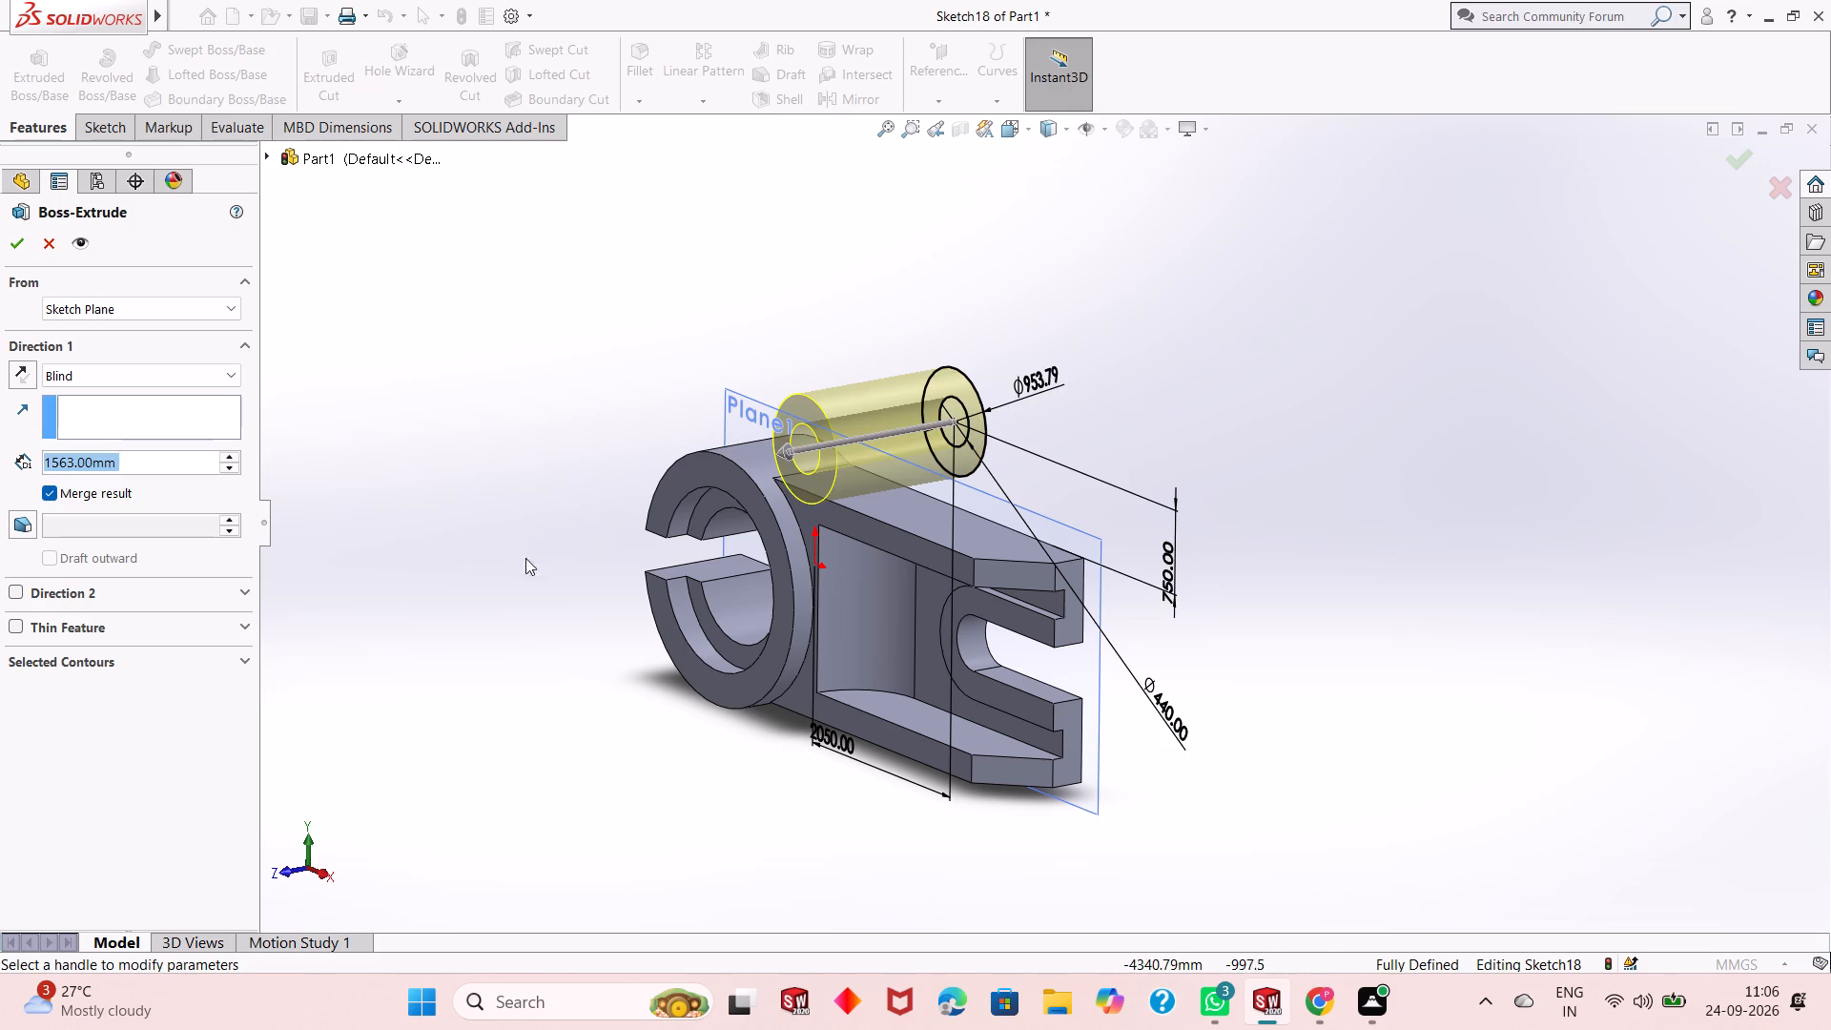
middle_drag(743, 632, 980, 662)
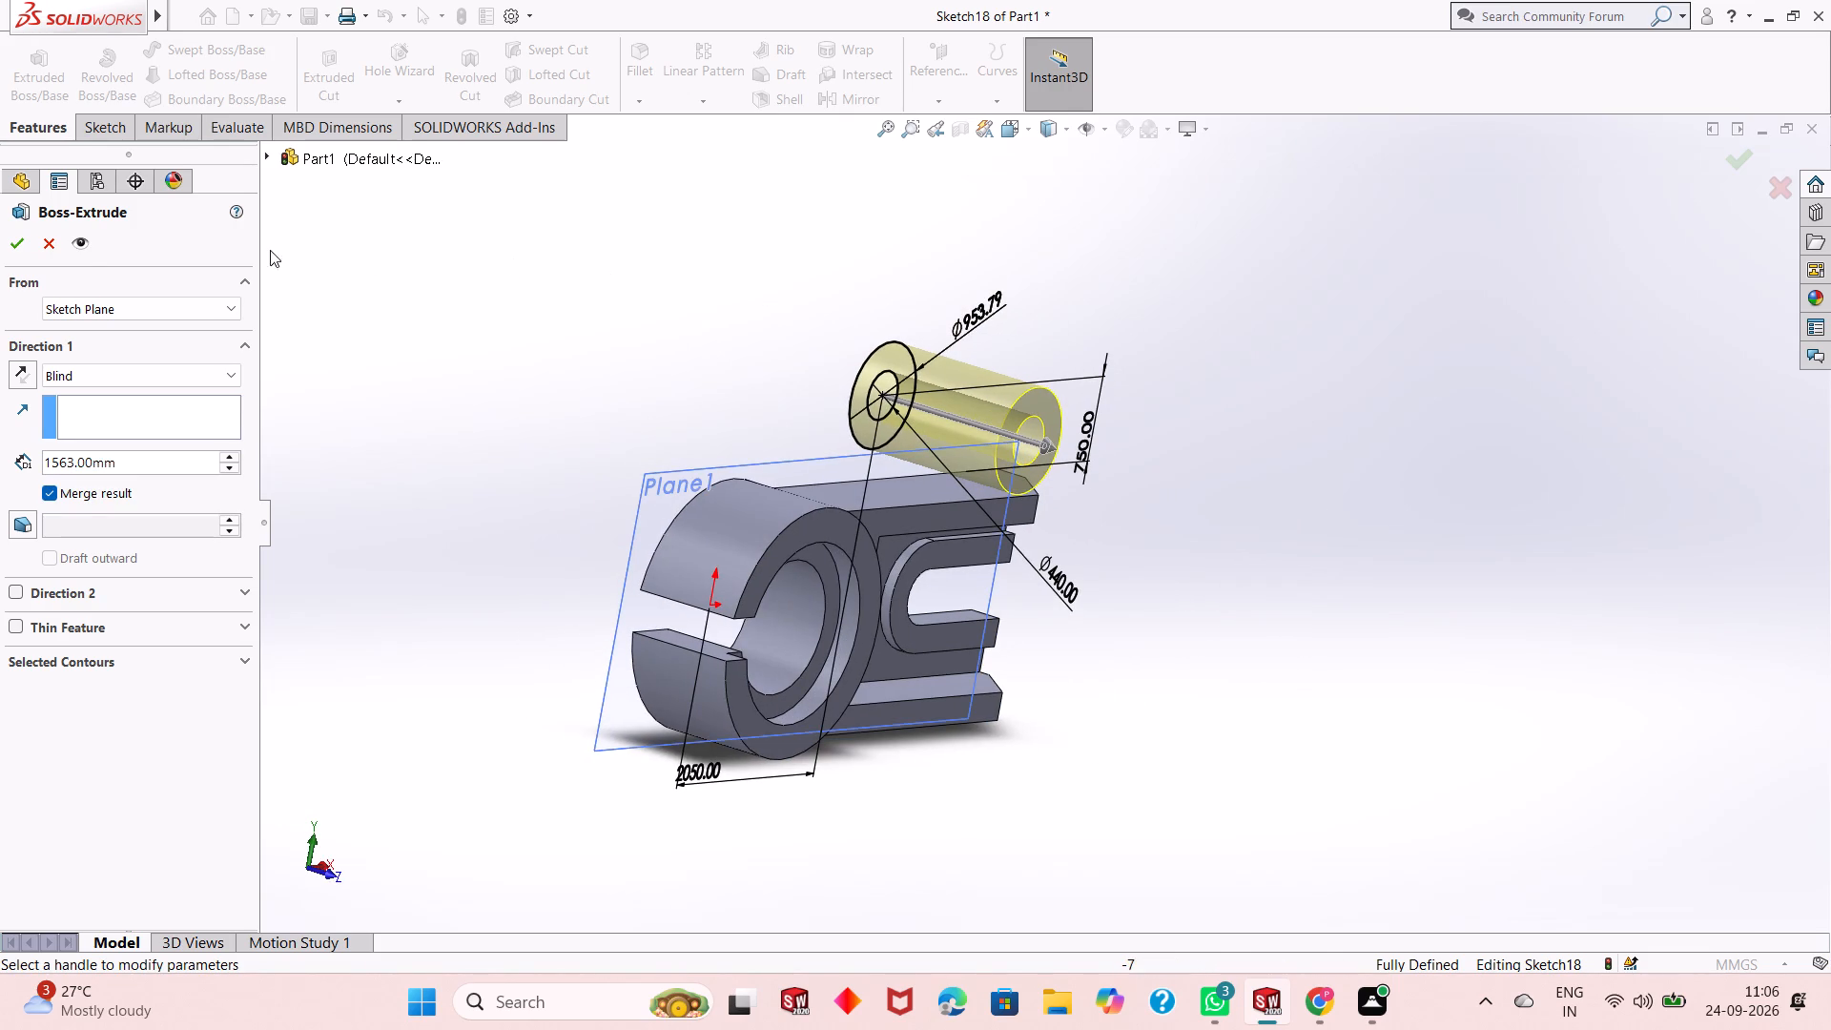
click(6, 250)
middle_drag(844, 573, 836, 532)
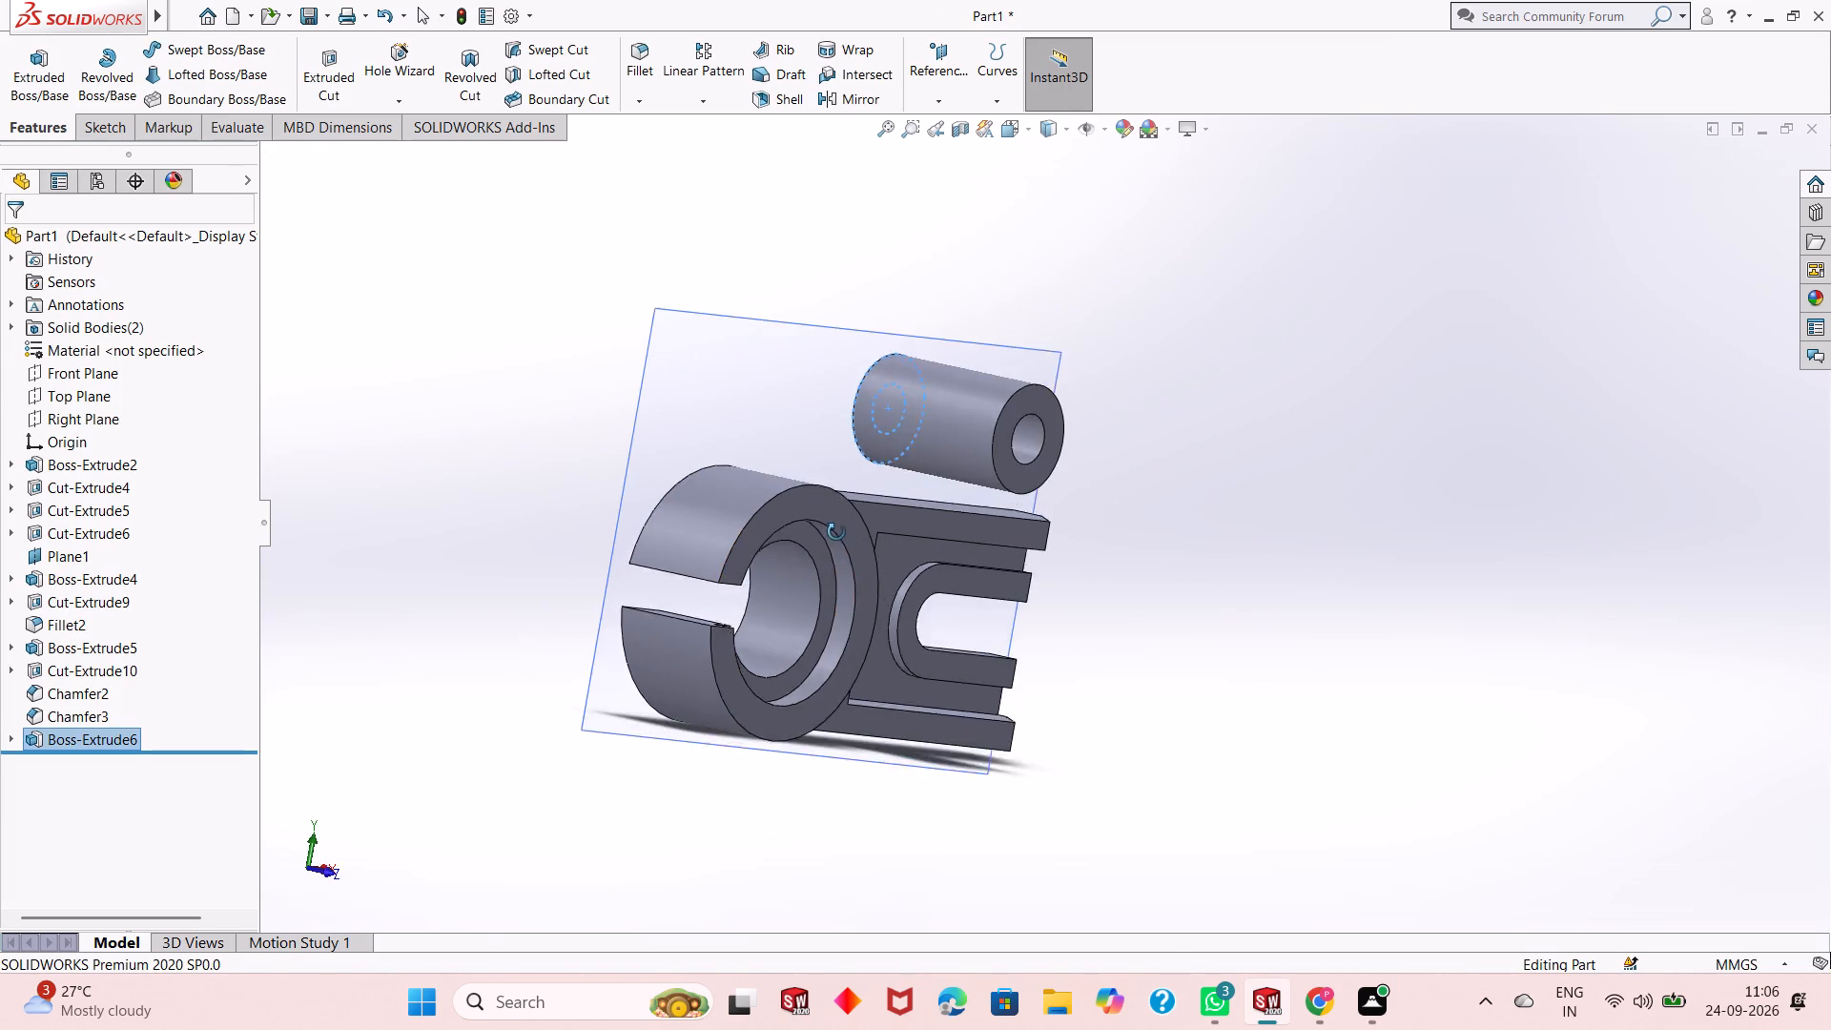
middle_drag(836, 532, 667, 548)
click(1383, 422)
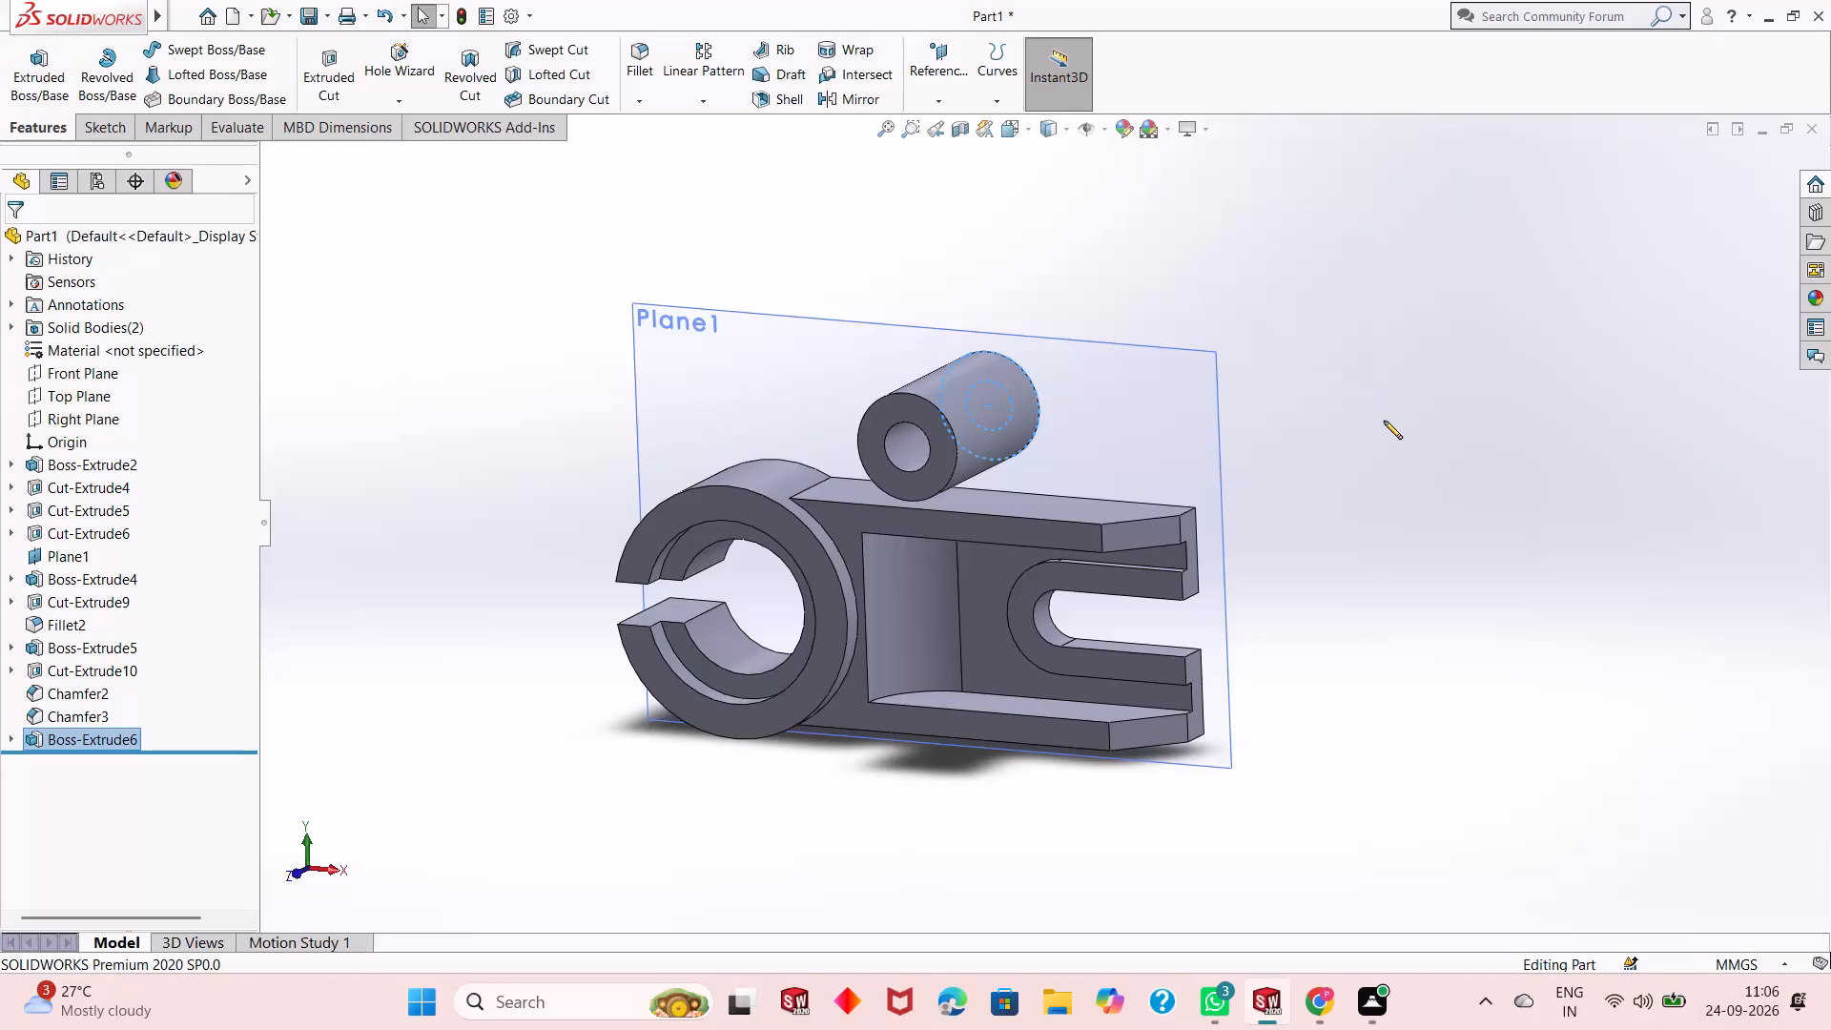
Hide Plane1 in the model.
scroll(1384, 421, down, 1)
scroll(1049, 562, up, 1)
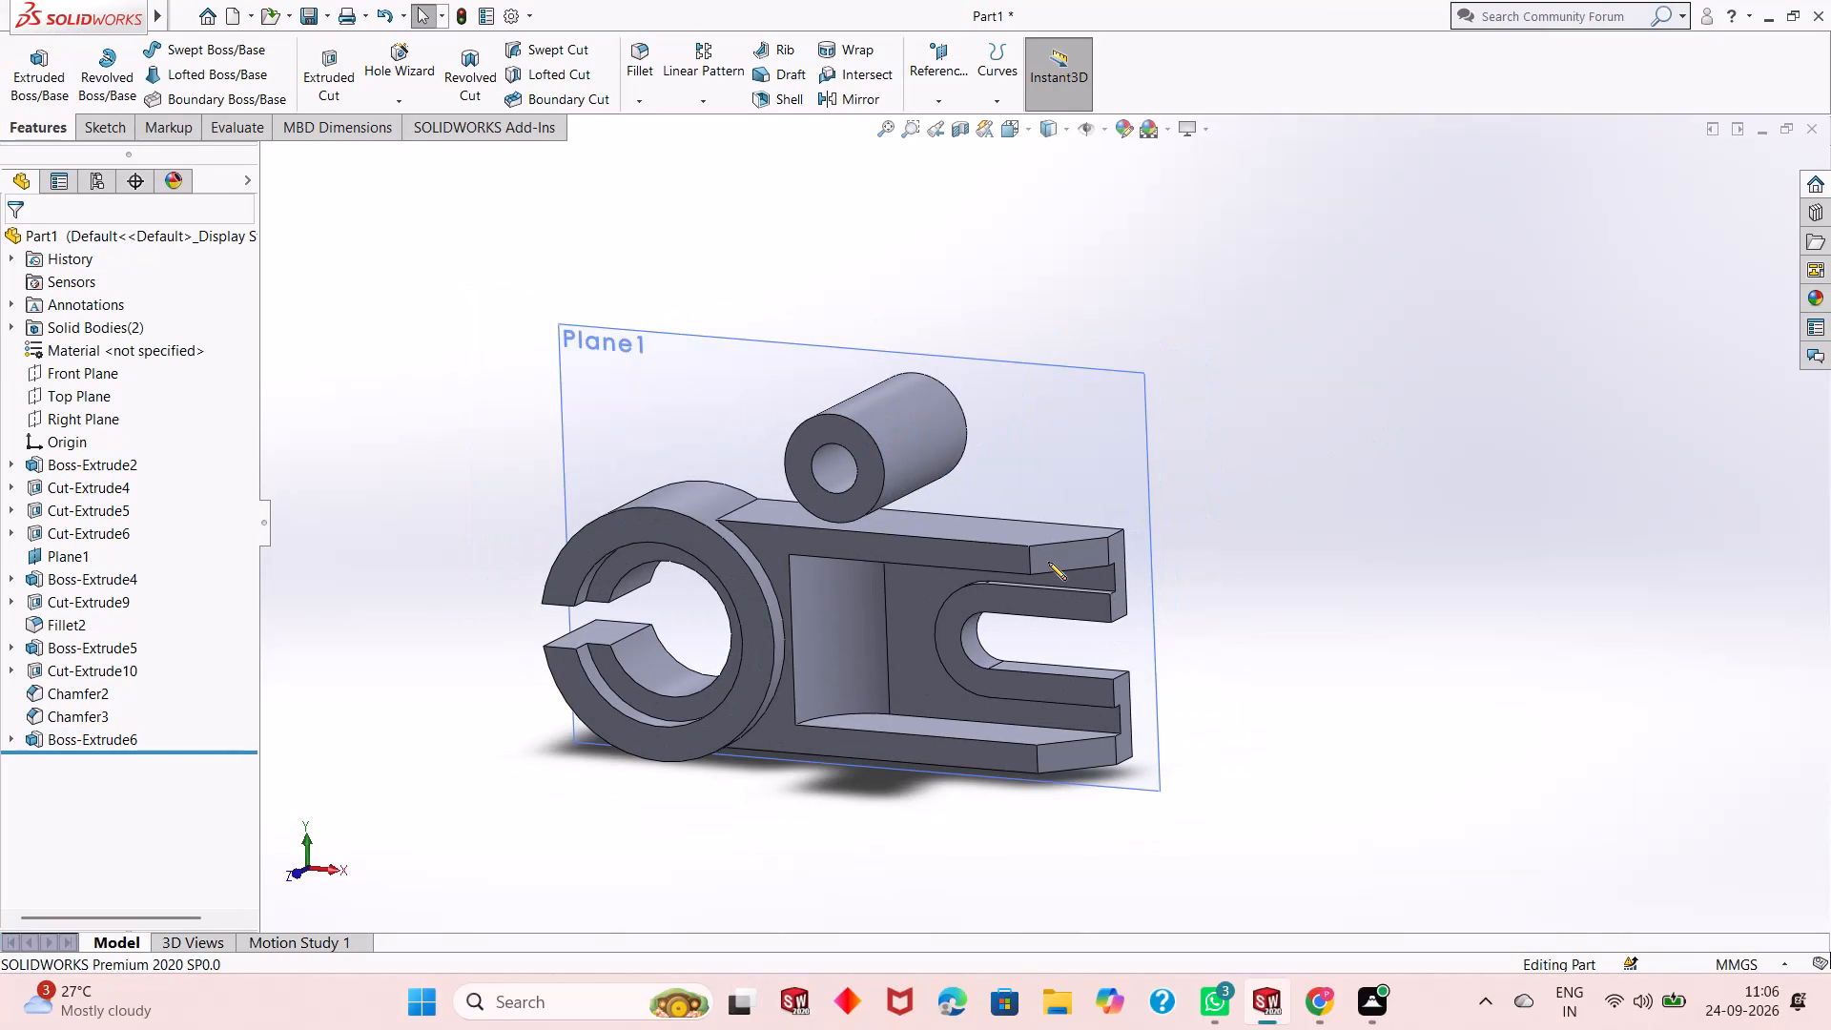
scroll(1048, 562, up, 1)
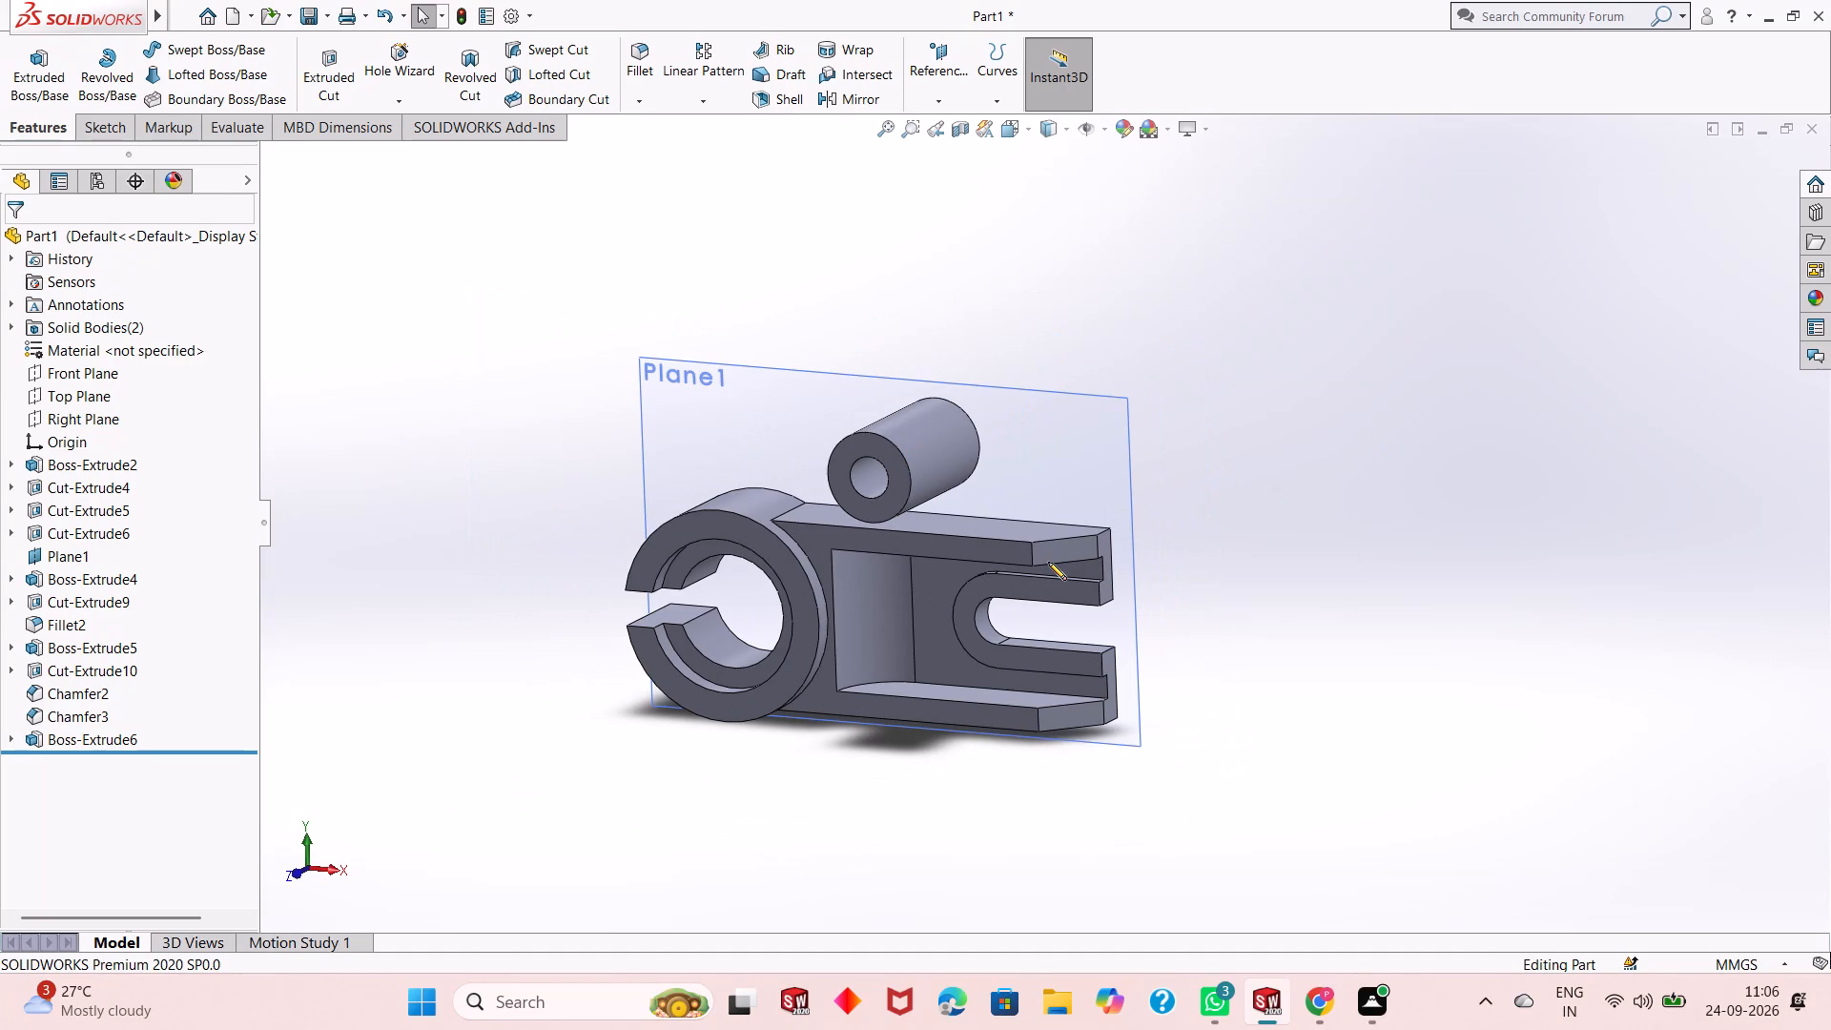
scroll(1018, 509, down, 4)
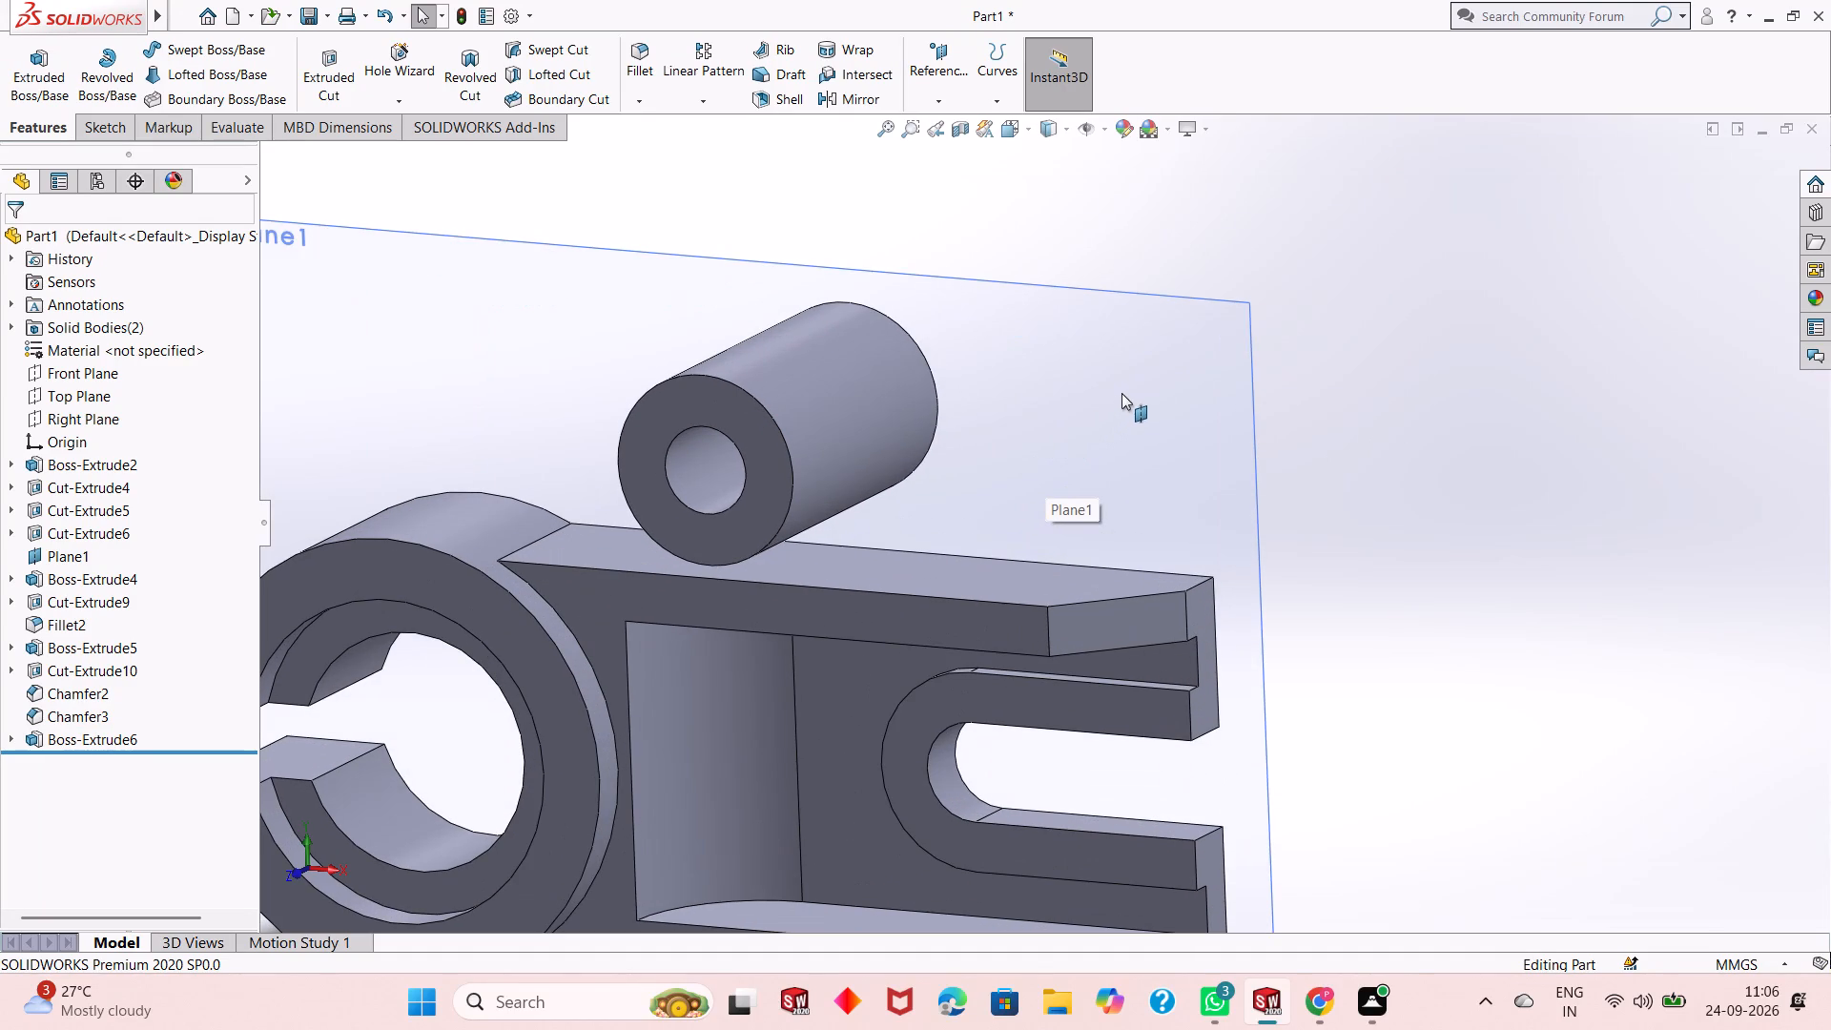
right_click(1122, 391)
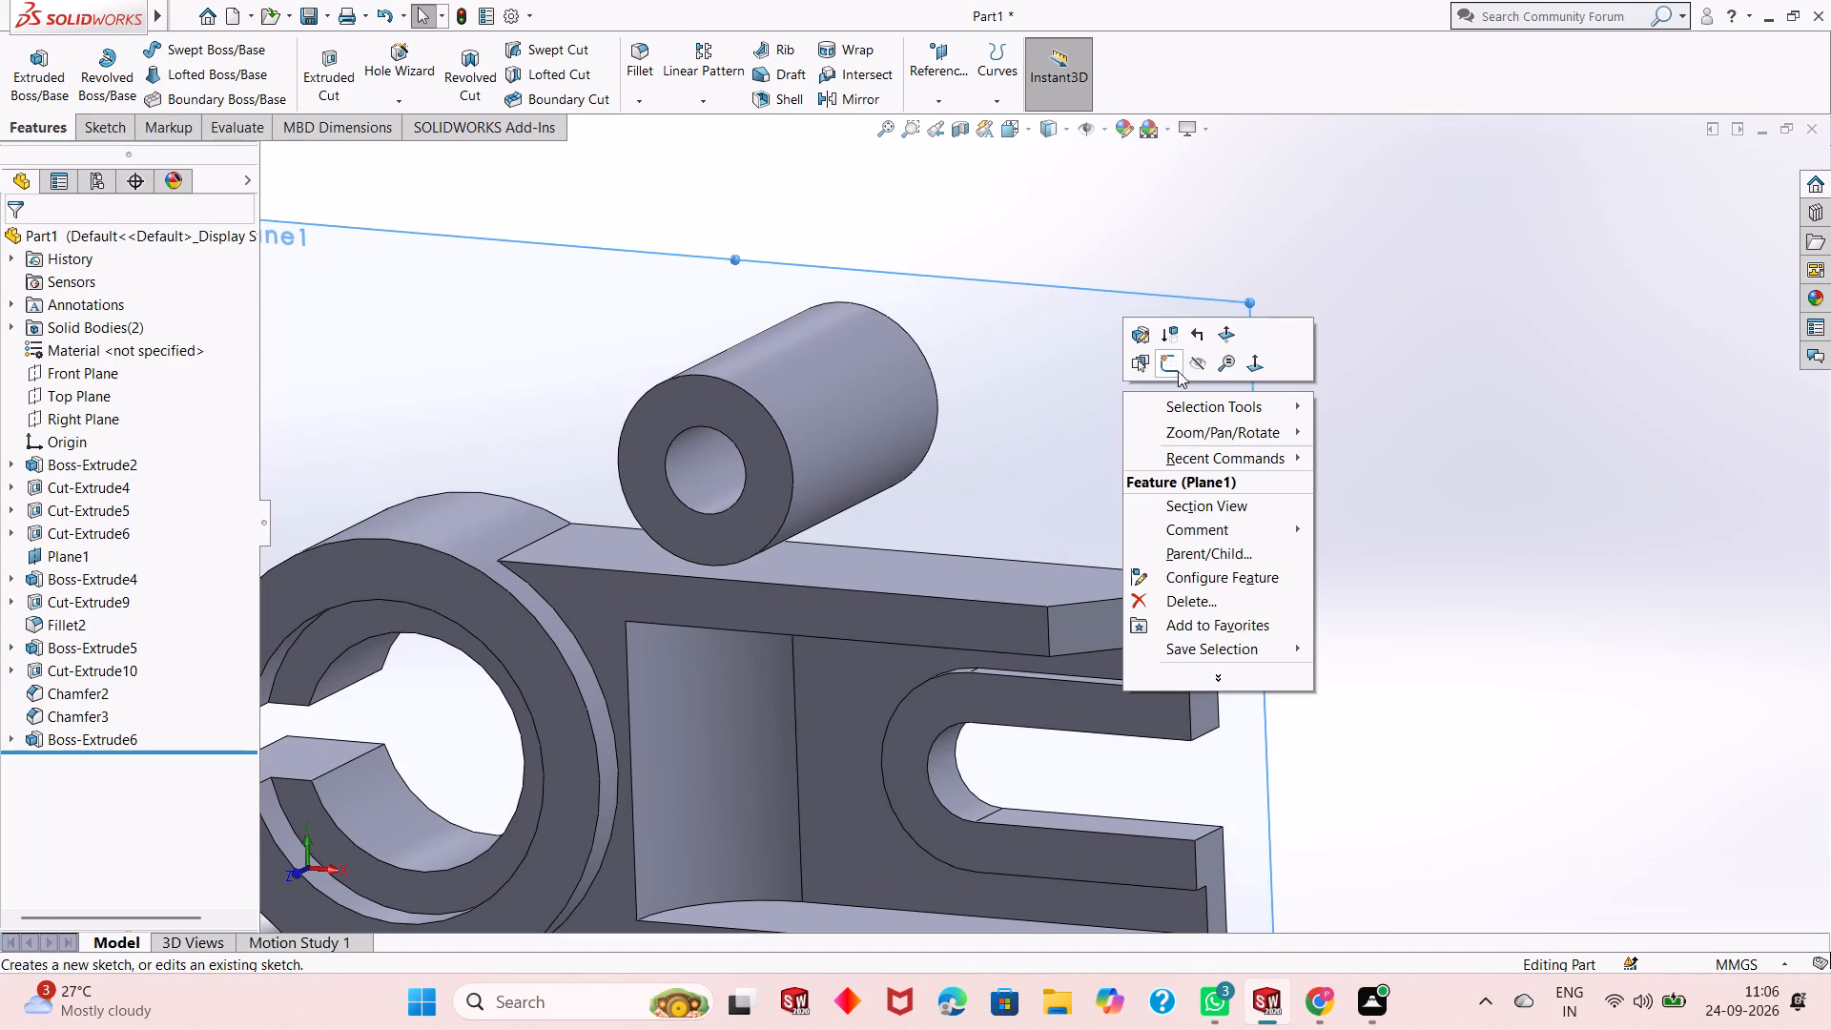
click(1191, 363)
middle_drag(928, 501, 940, 503)
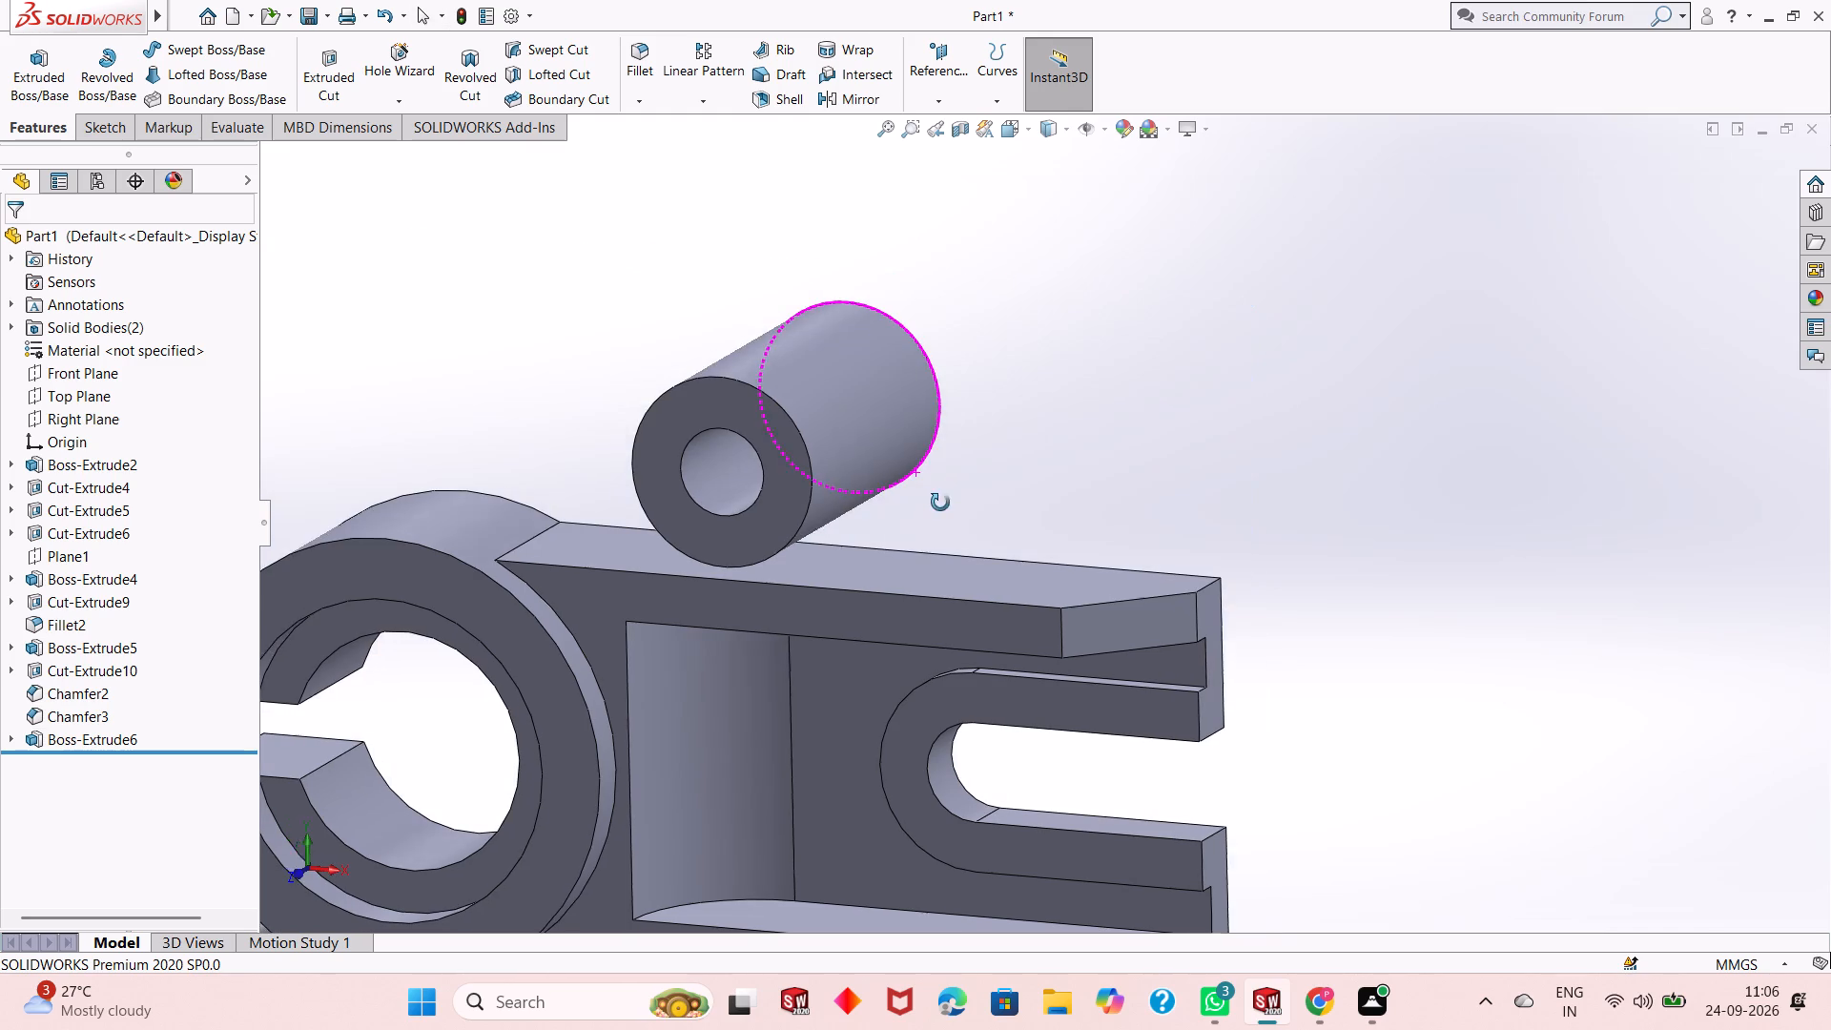
middle_drag(940, 503, 943, 504)
click(958, 575)
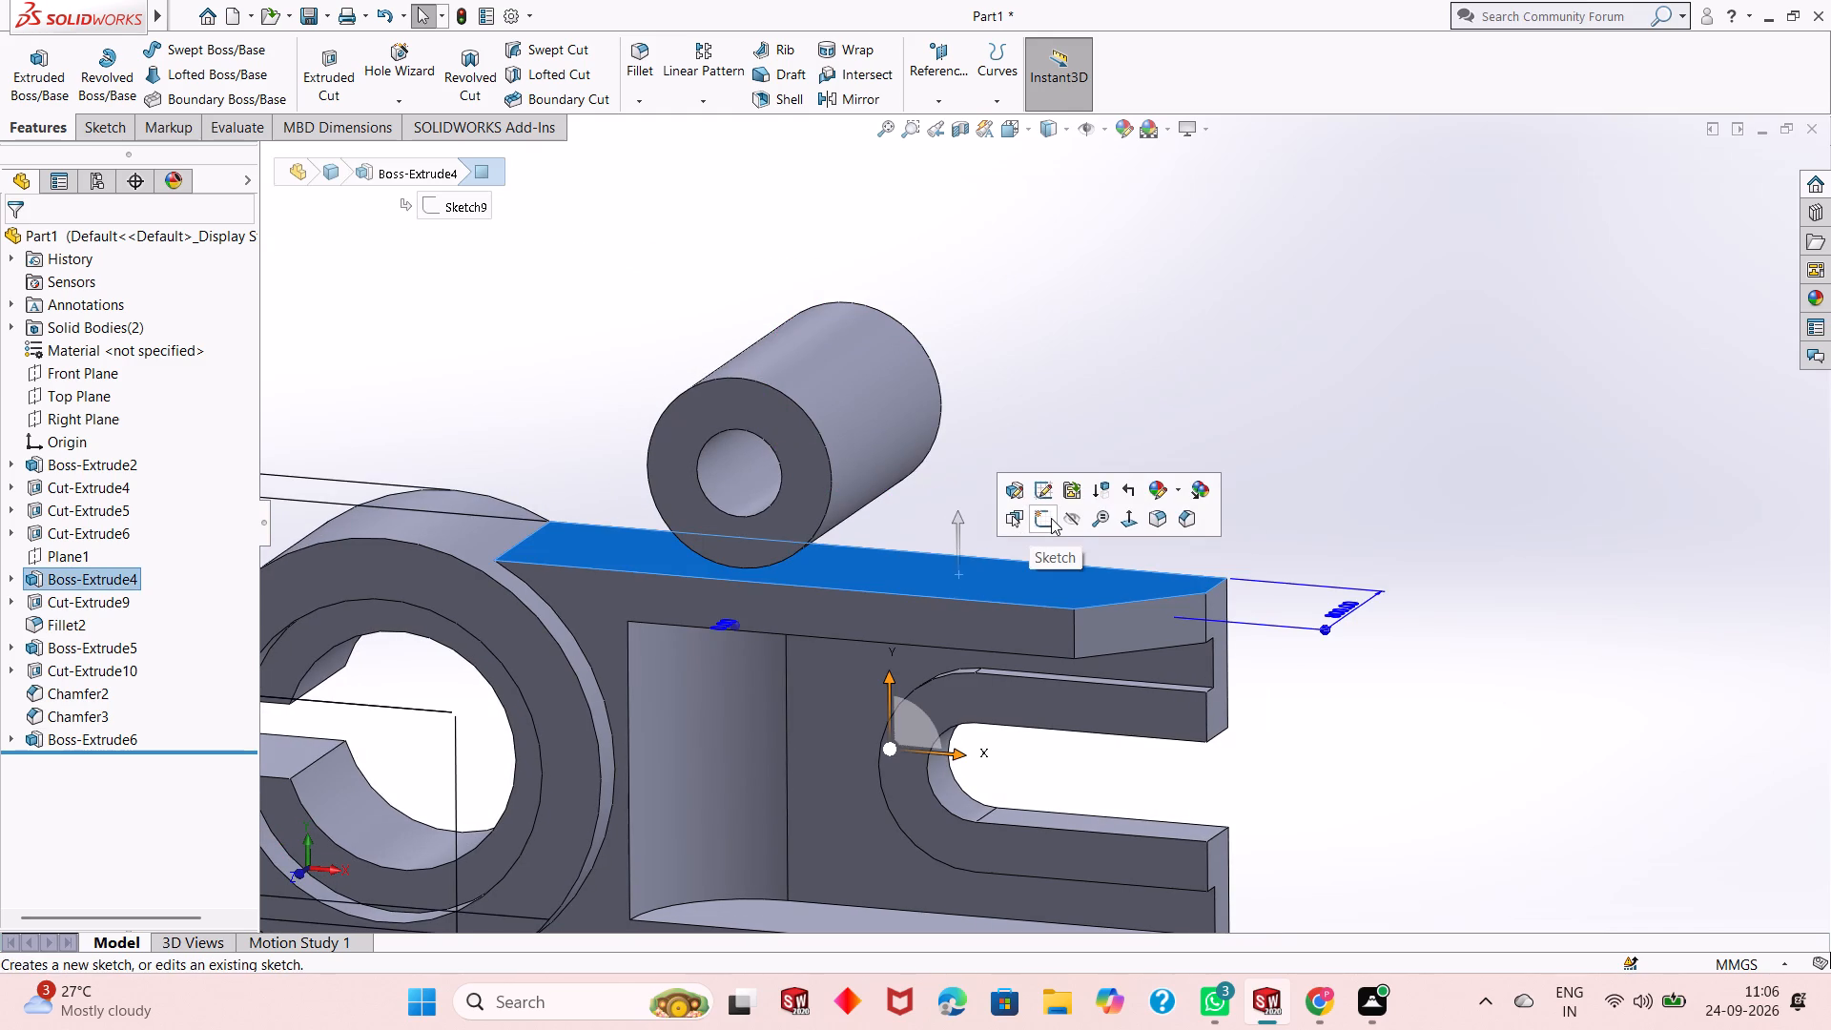
click(1165, 368)
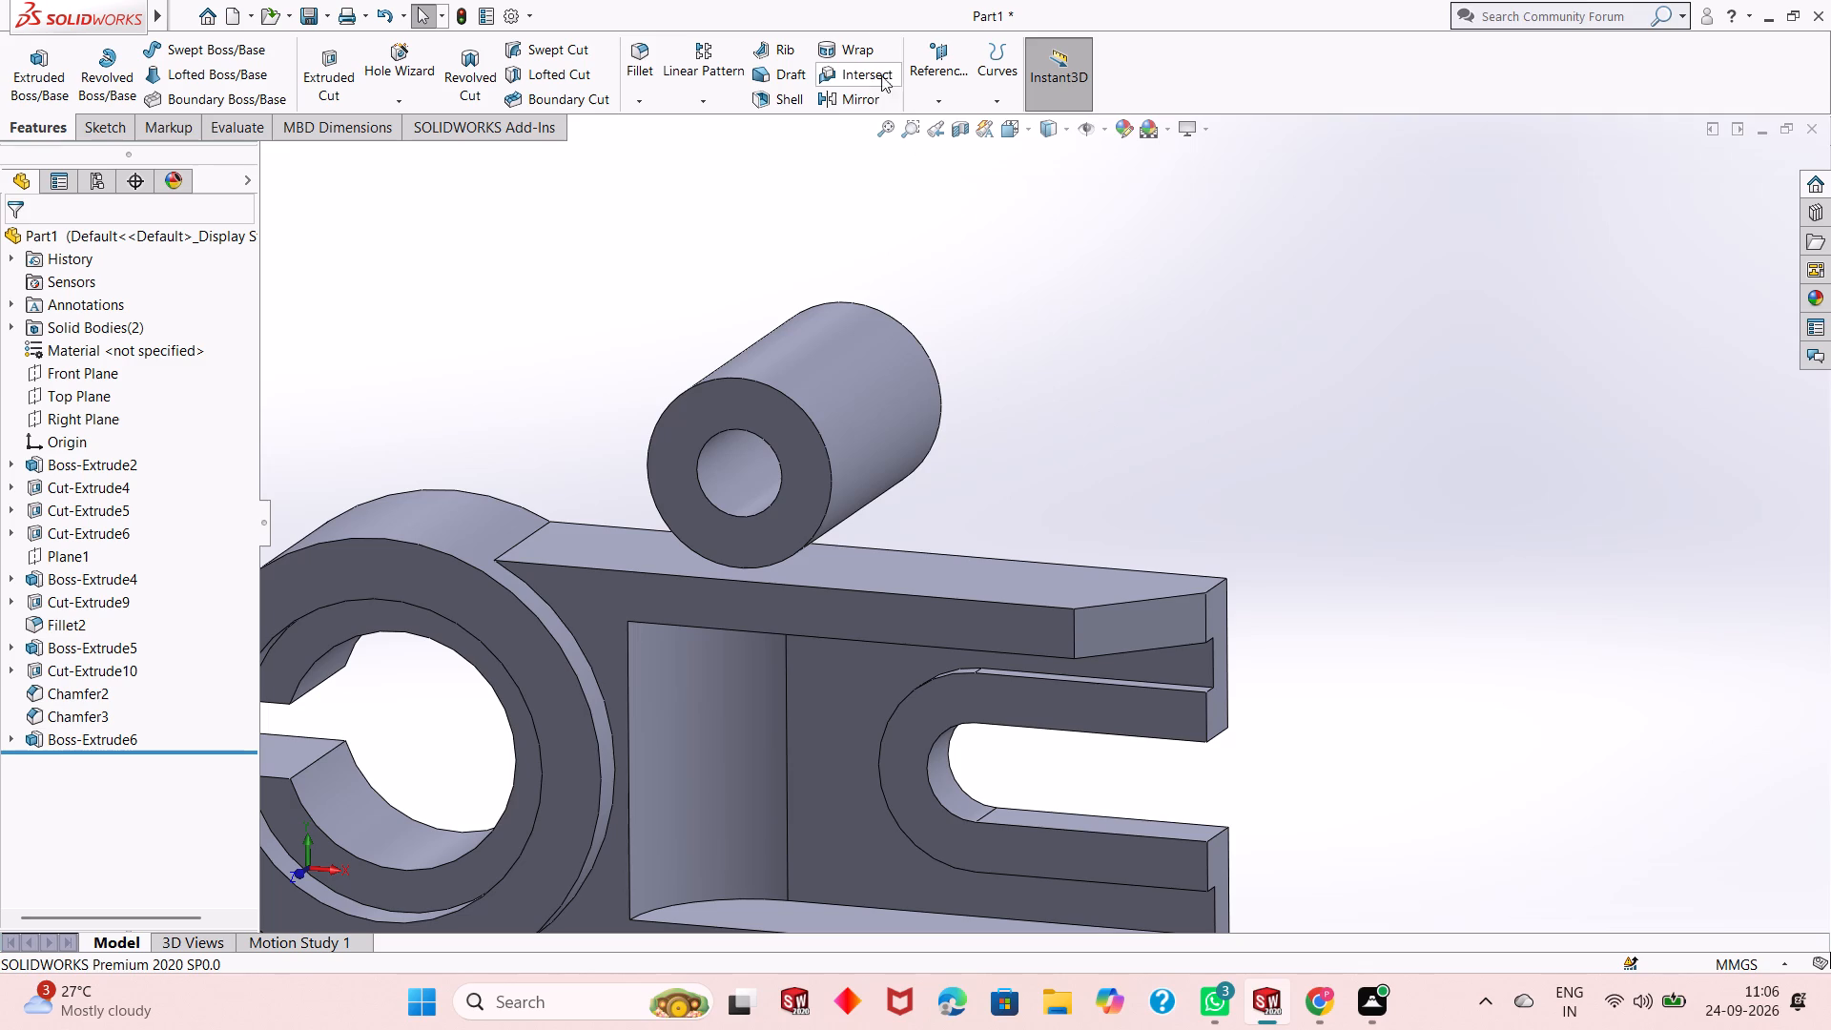
Create a reference plane offset 150 mm from the Front Plane.
click(913, 90)
click(935, 118)
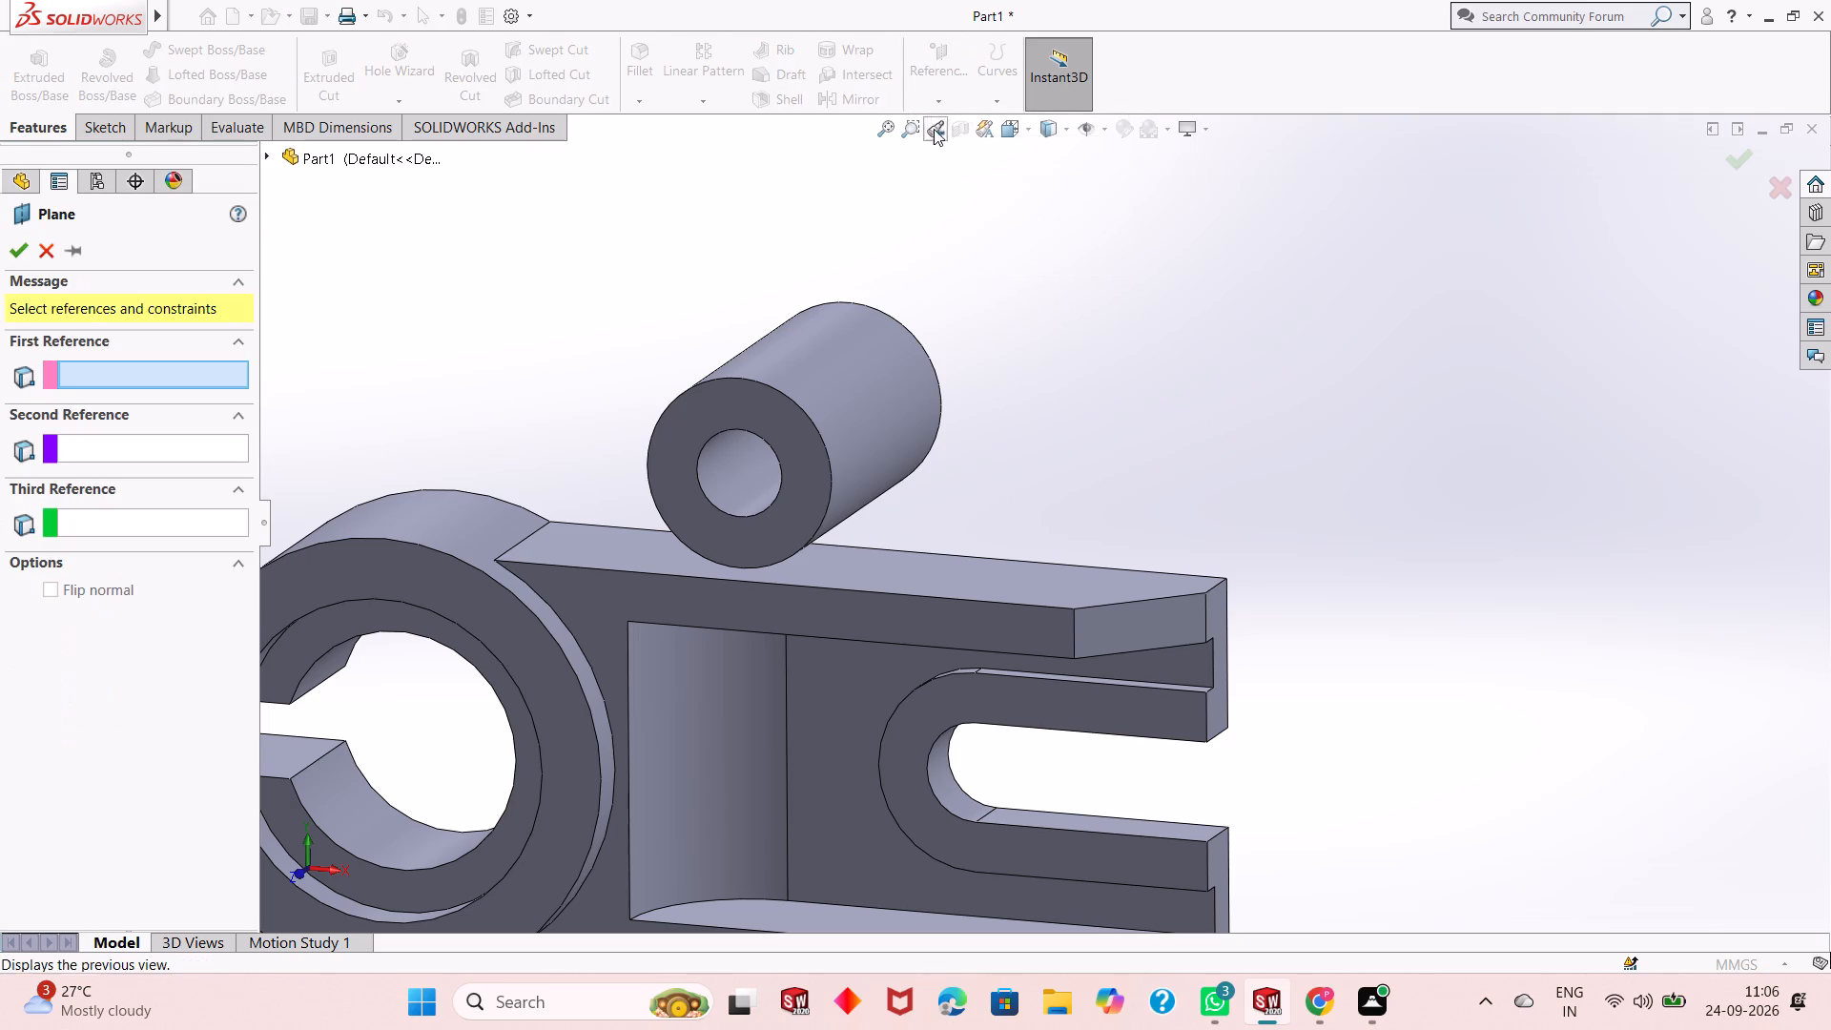
scroll(878, 471, up, 1)
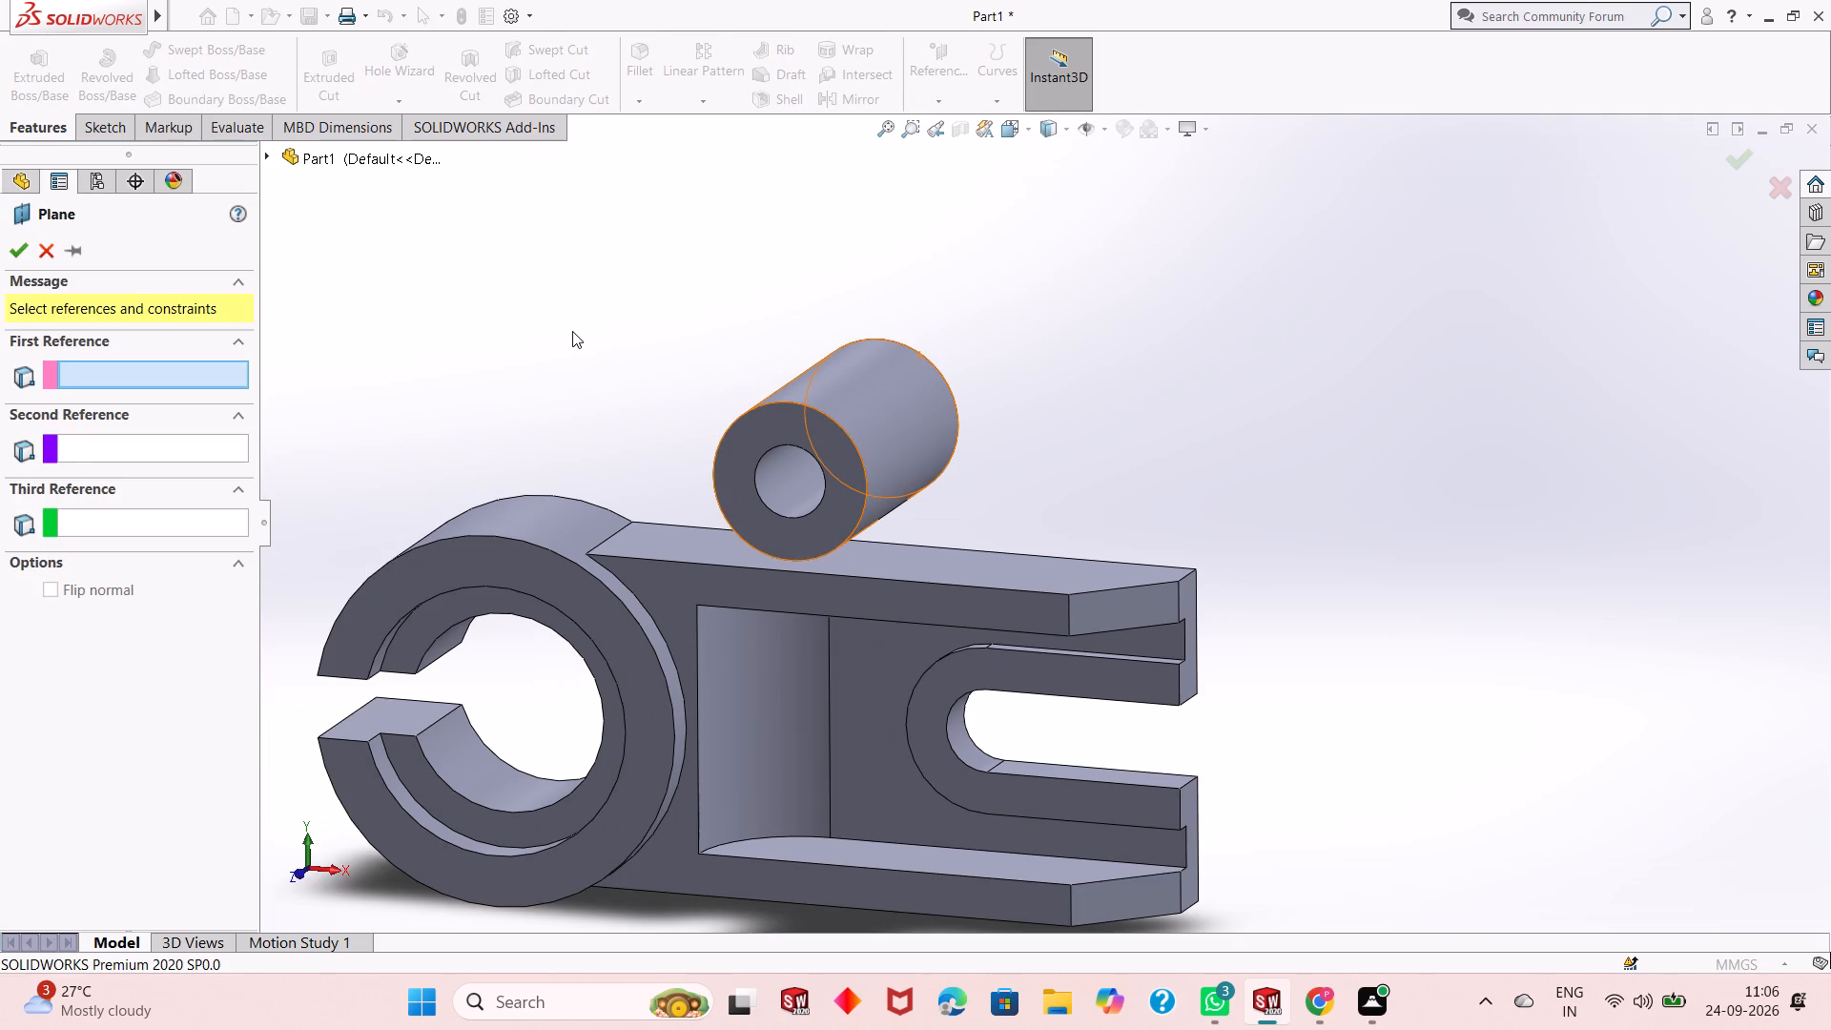
click(312, 164)
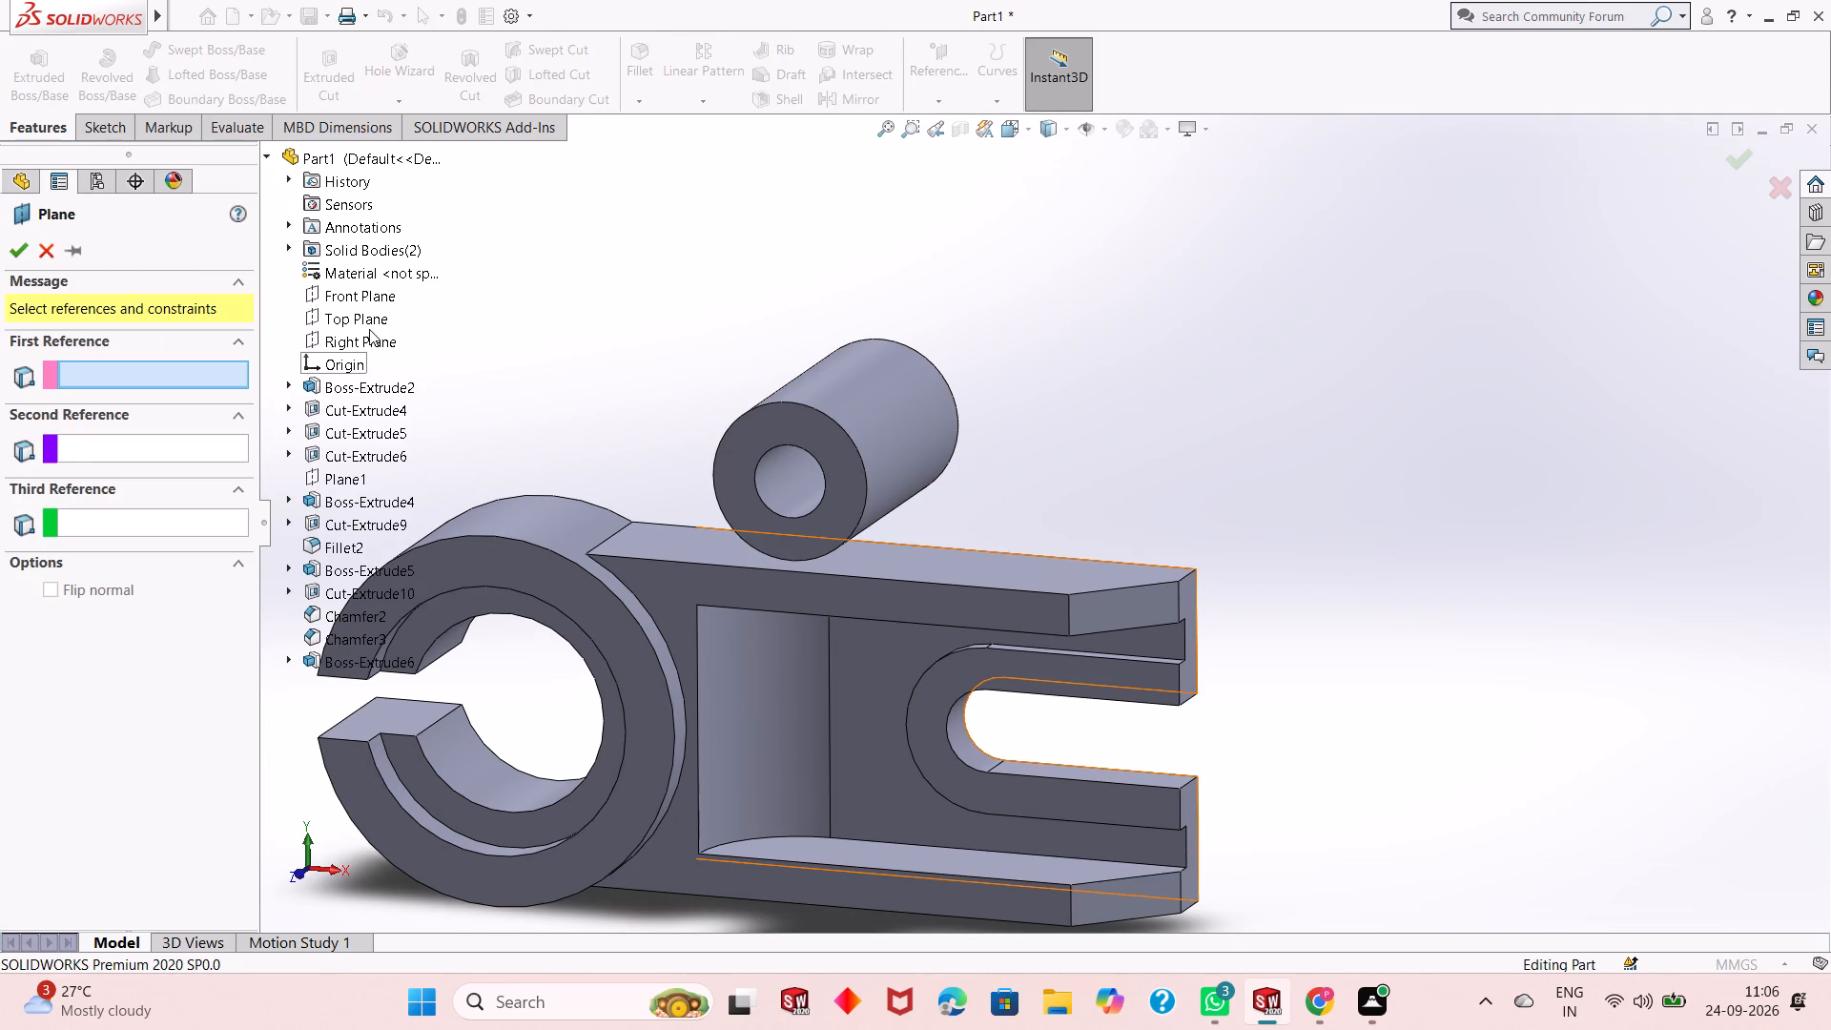
click(371, 299)
scroll(791, 484, up, 1)
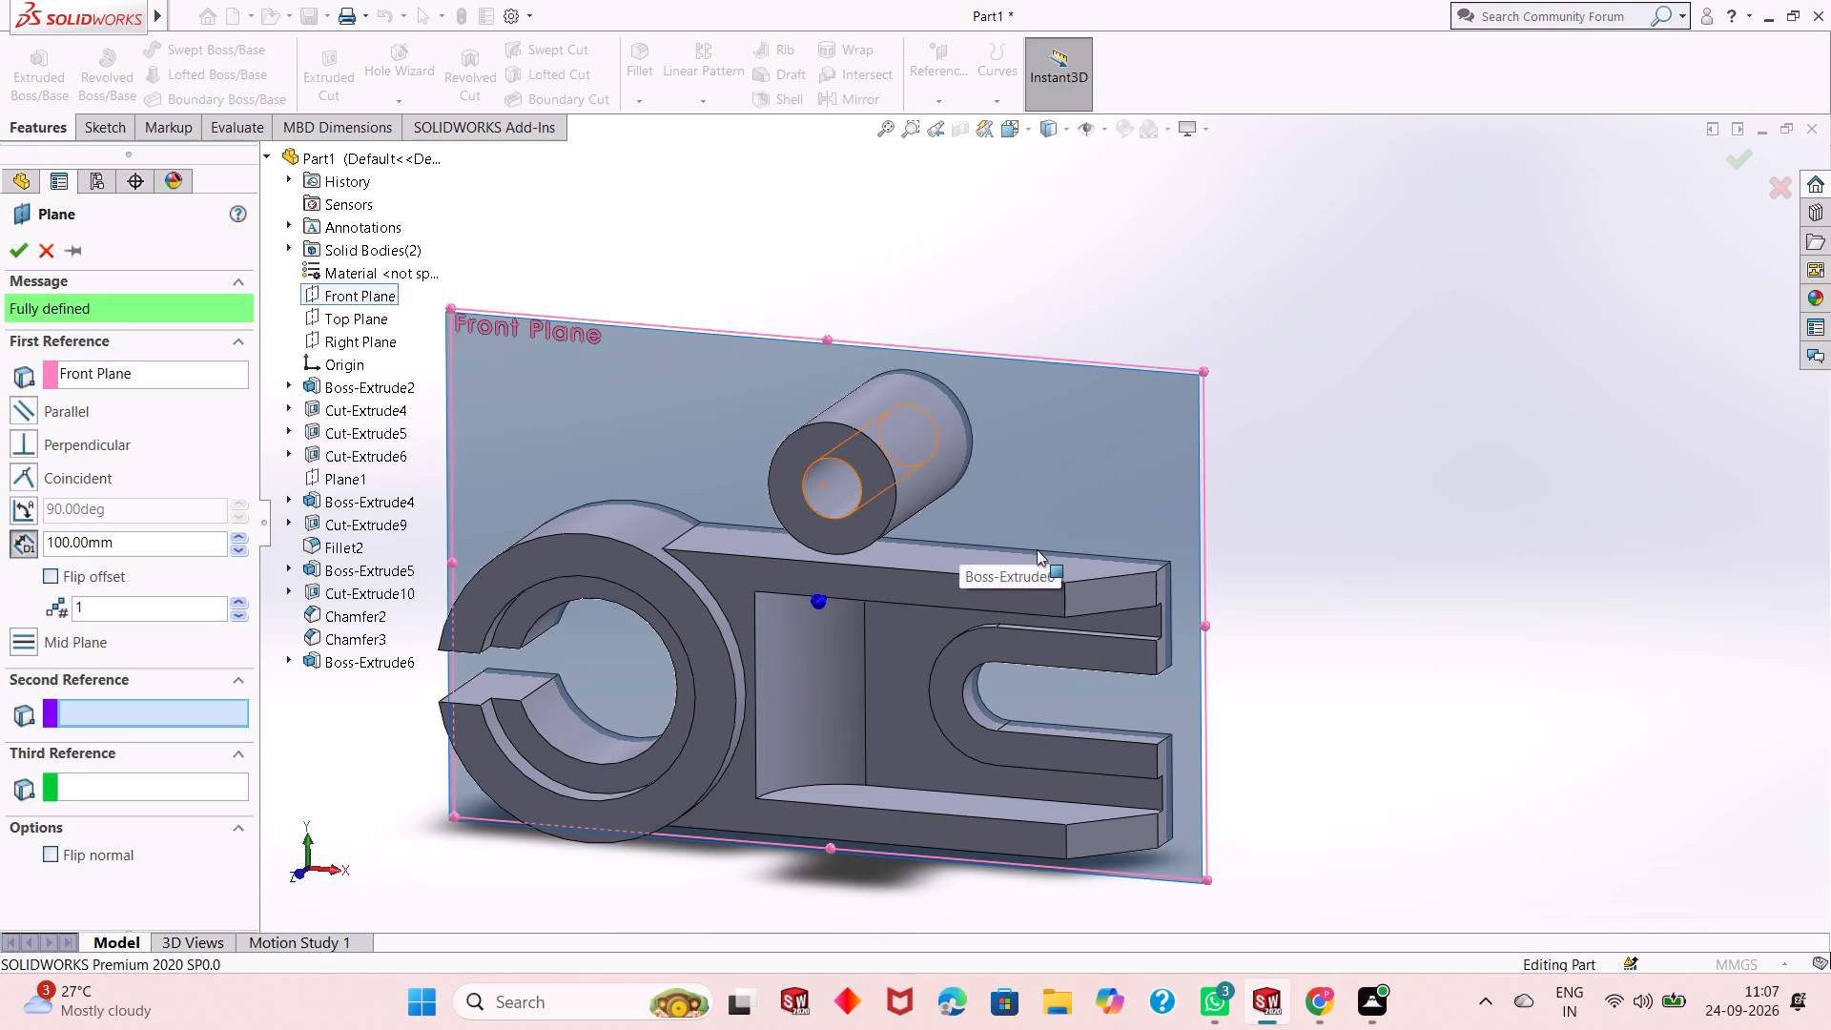
middle_drag(1037, 550, 947, 599)
scroll(1037, 550, up, 1)
scroll(947, 599, down, 3)
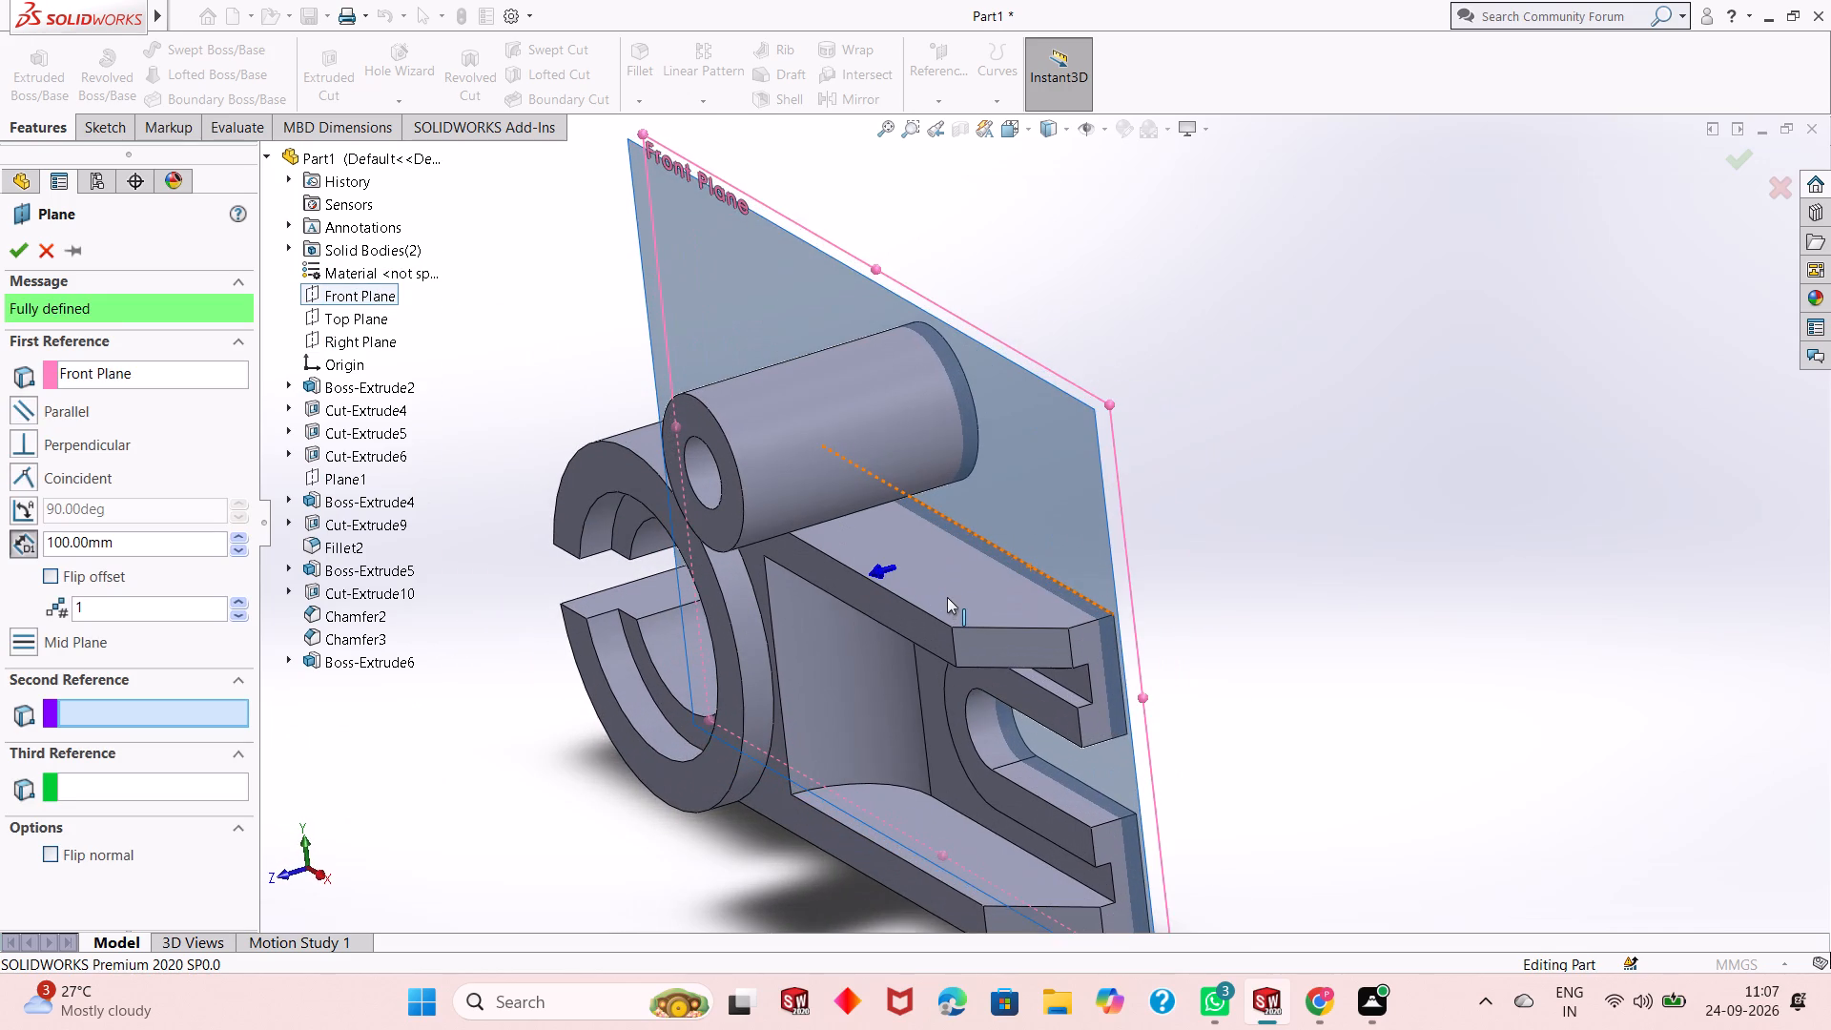
middle_drag(1183, 442, 1149, 479)
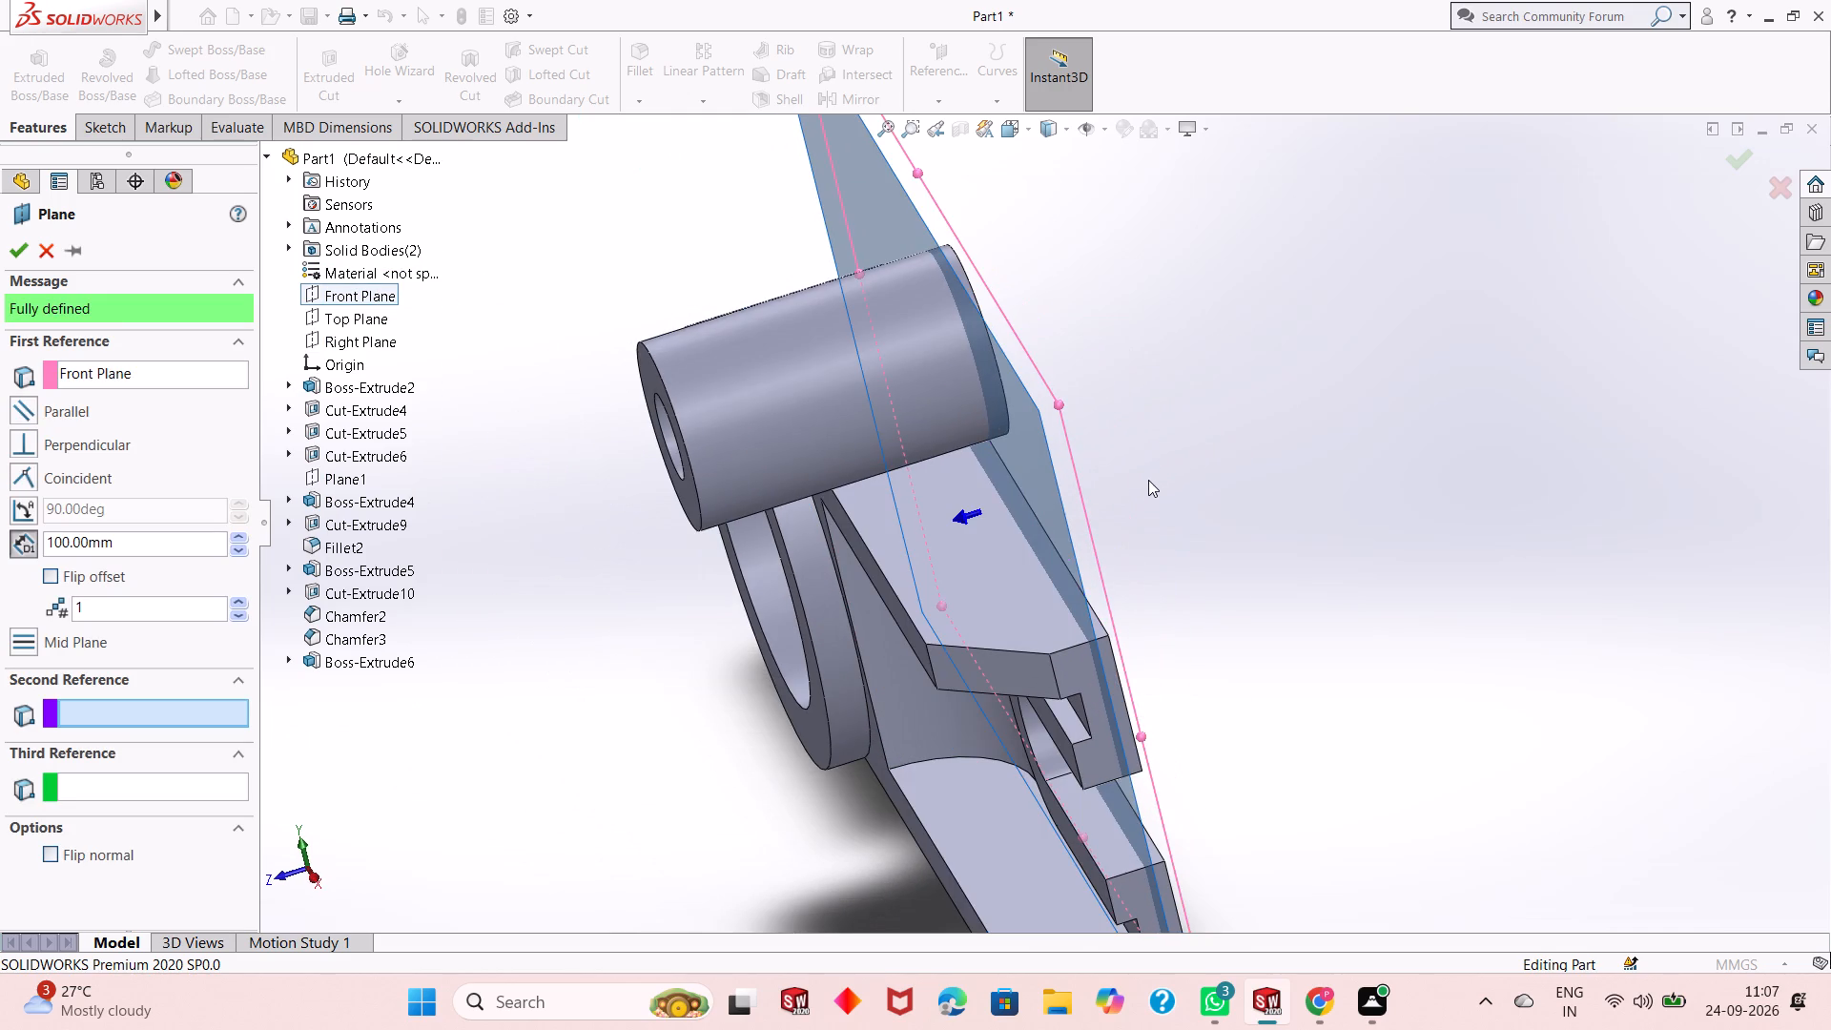
middle_drag(1144, 484, 1127, 511)
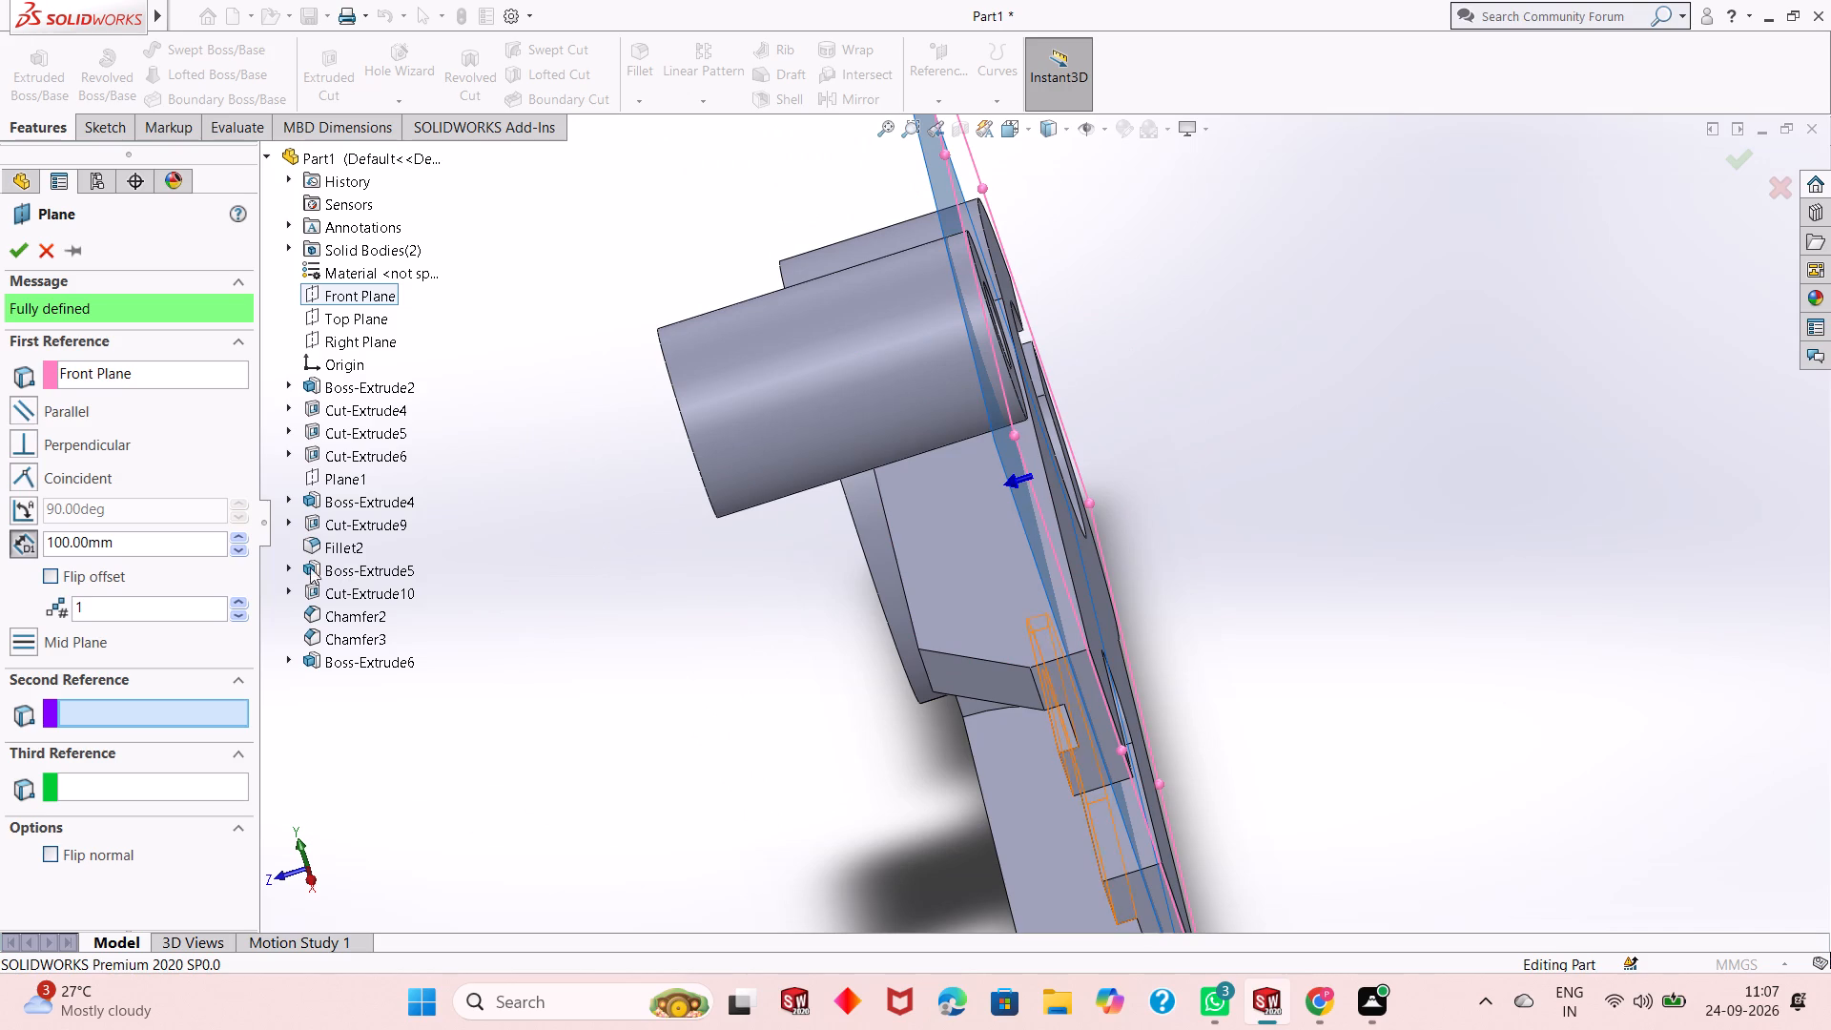
double_click(139, 535)
text(150)
key(Return)
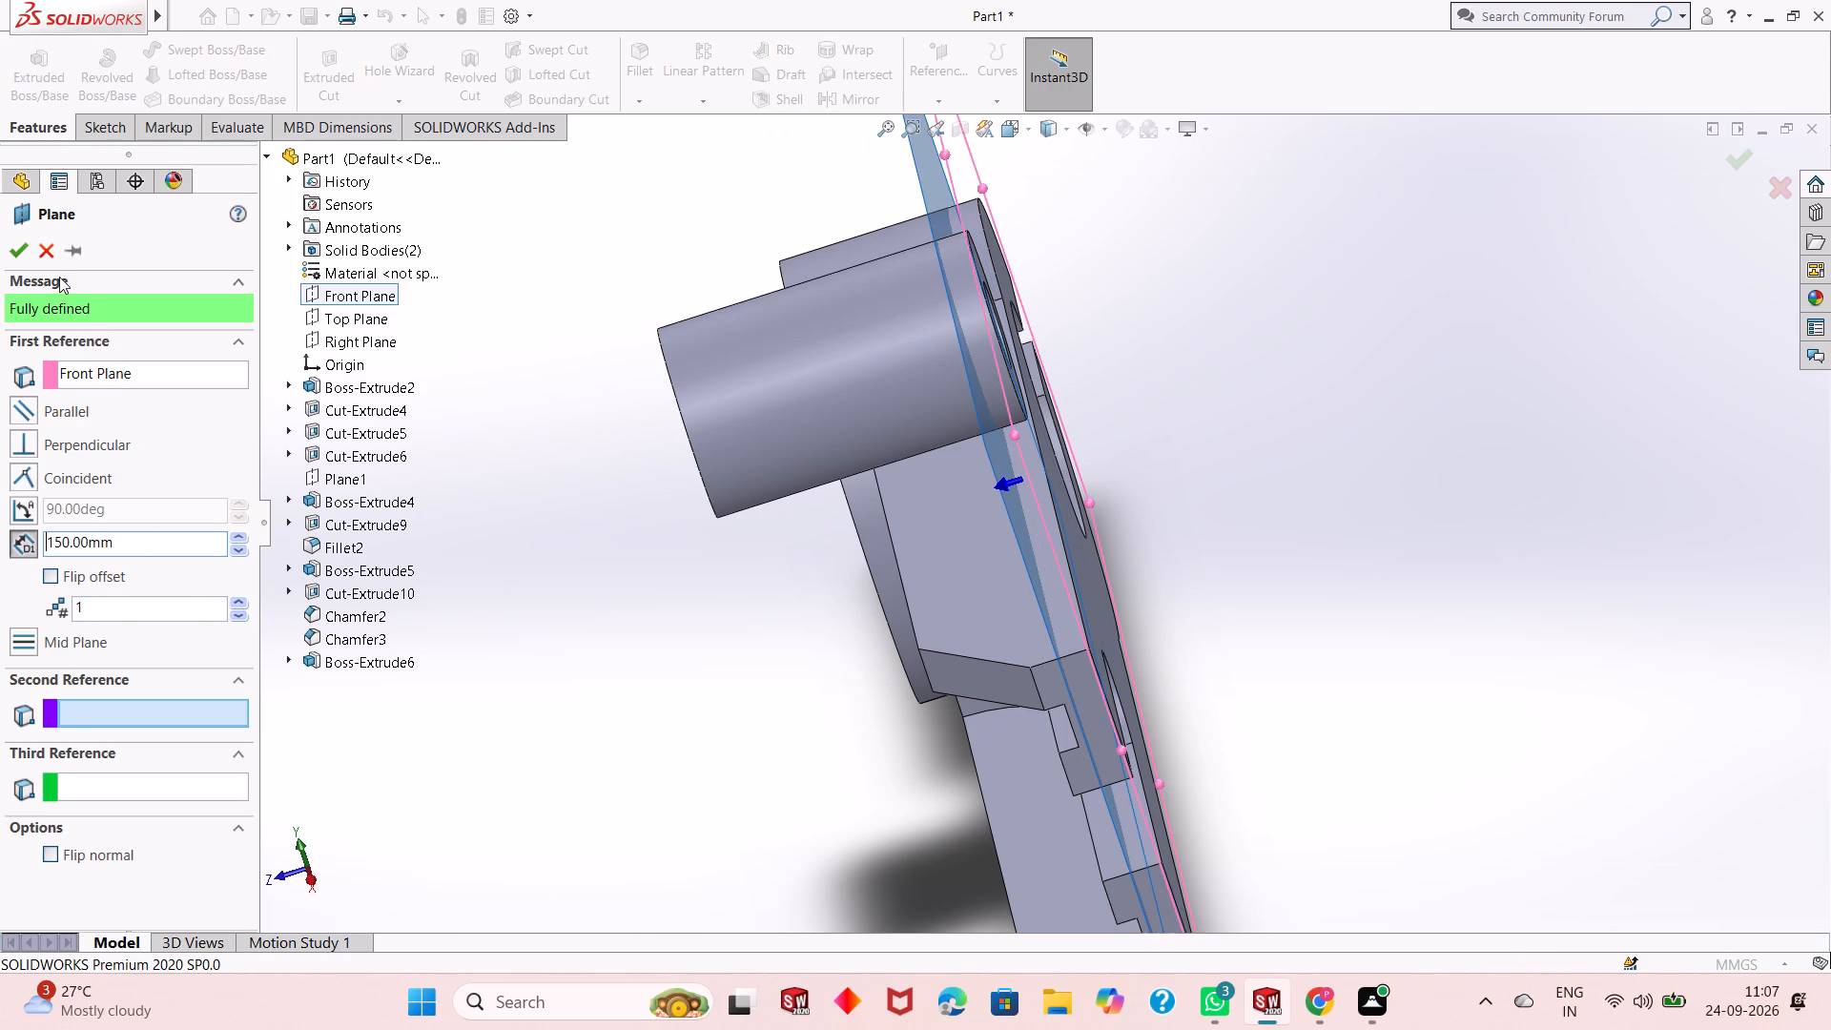
click(16, 260)
Start a sketch on the 150 mm offset plane, Plane2, and view it face-on.
middle_drag(1122, 609, 1171, 547)
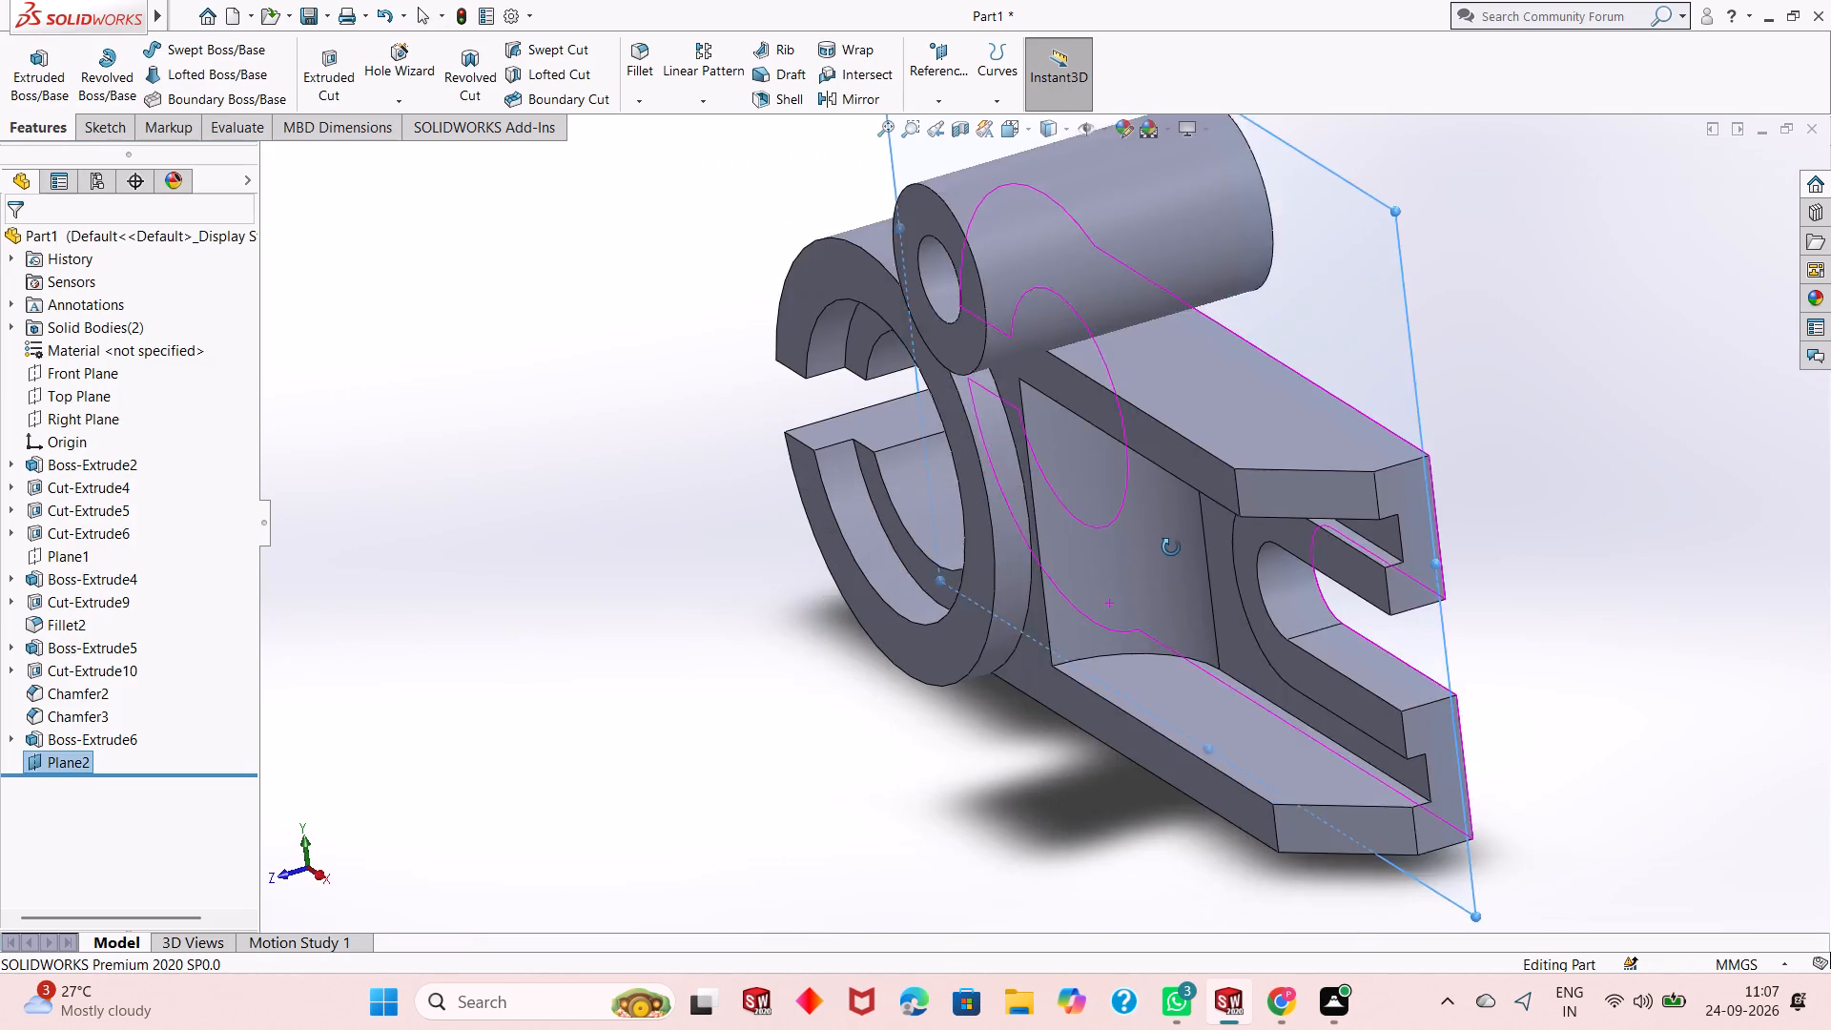
middle_drag(1171, 547, 1179, 606)
middle_drag(1156, 627, 1096, 660)
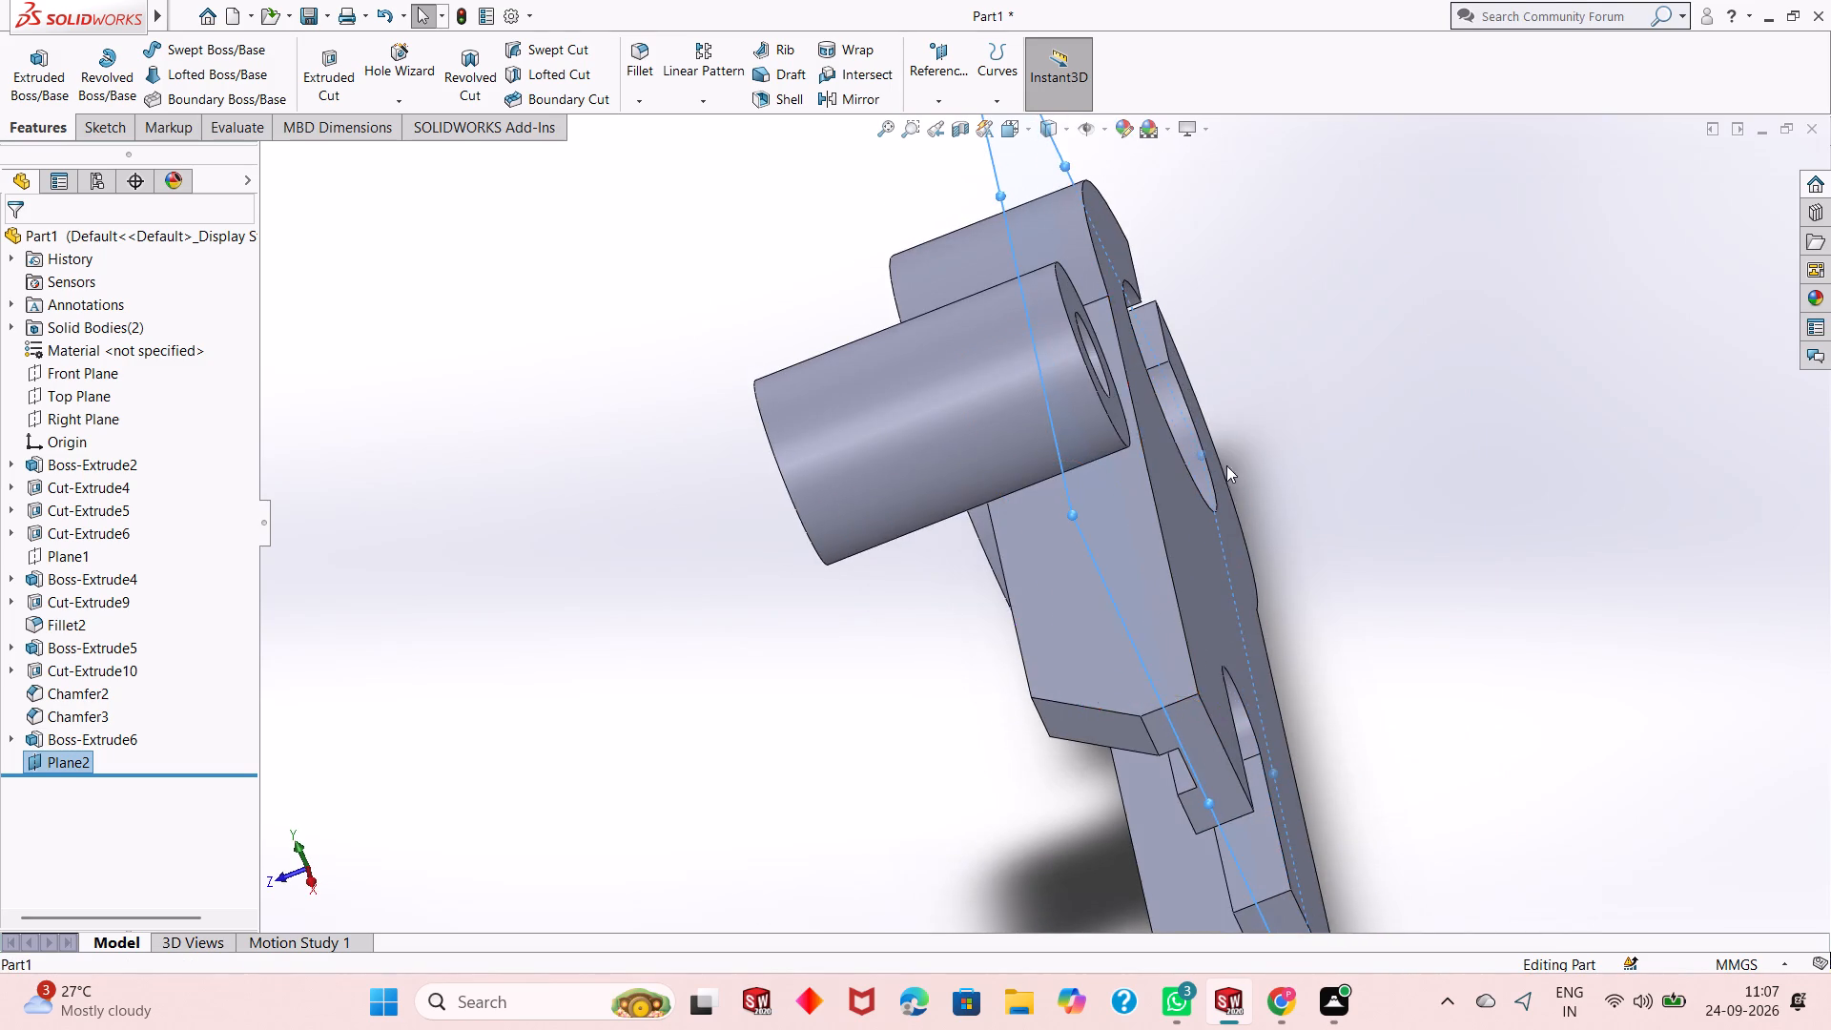
scroll(1226, 460, down, 3)
middle_drag(1183, 497, 1206, 549)
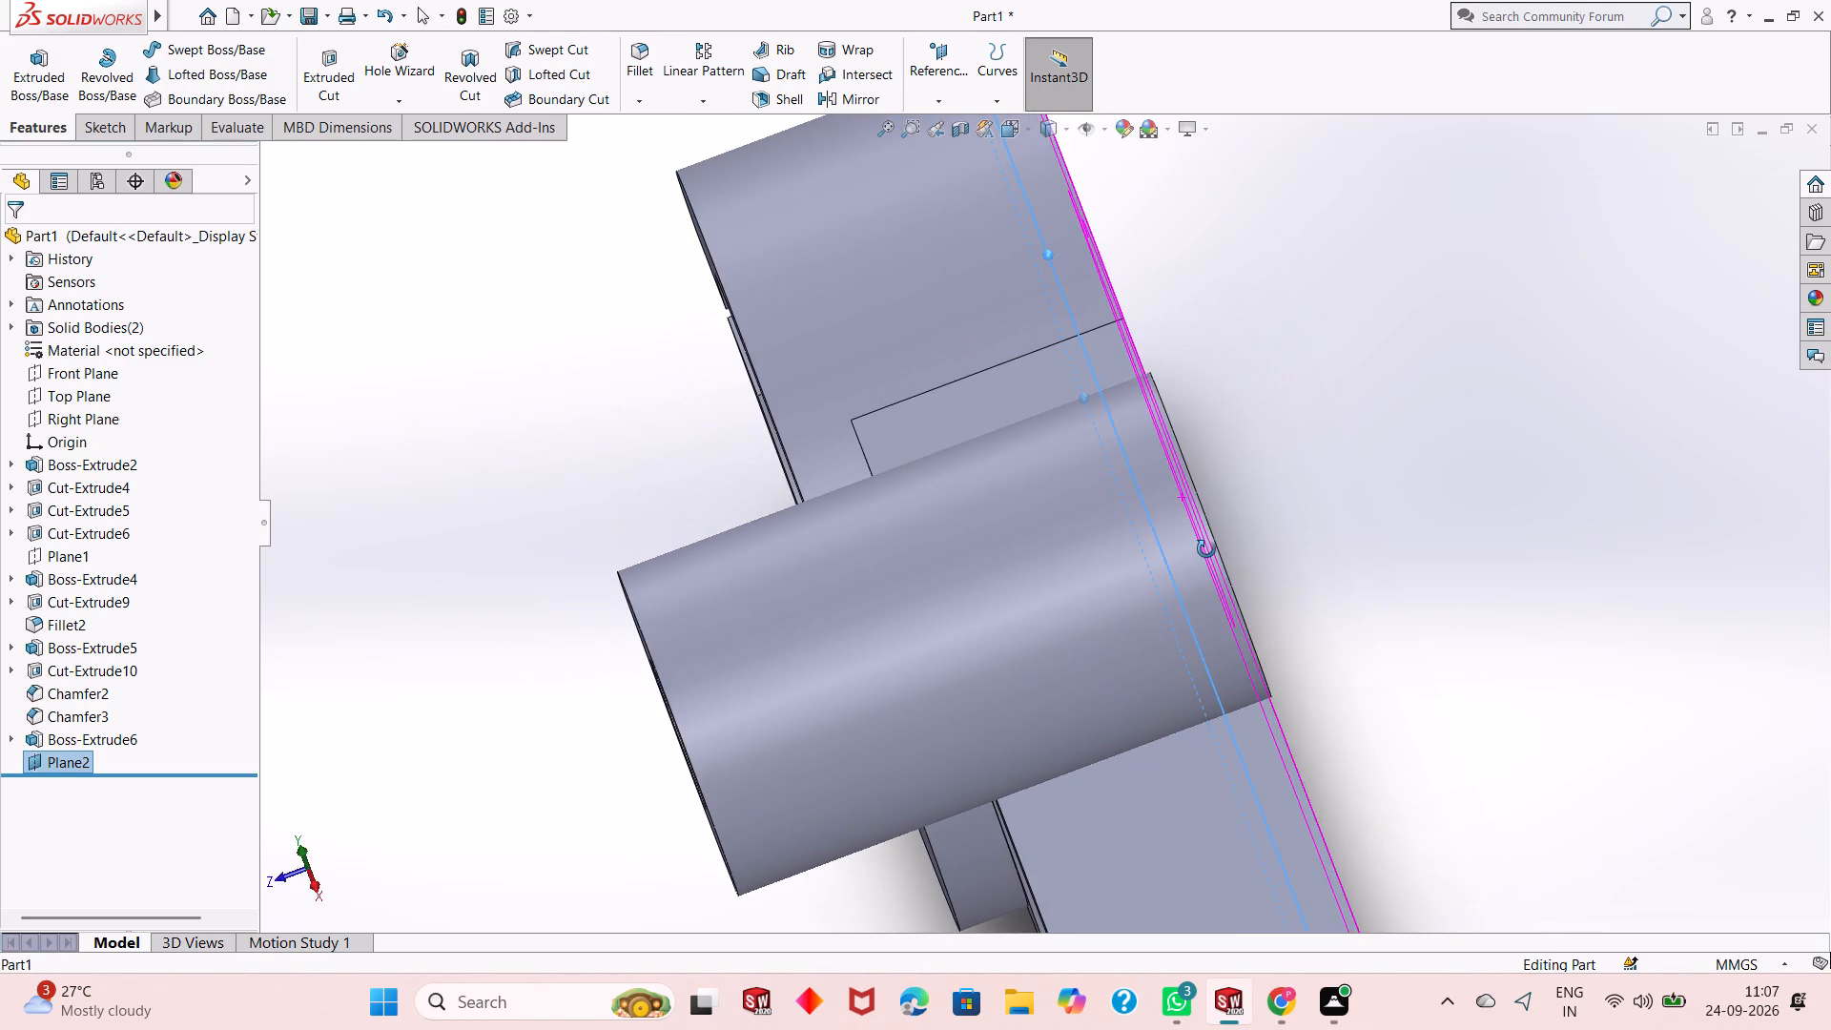
middle_drag(1206, 549, 1218, 392)
scroll(1155, 430, up, 5)
scroll(1273, 201, down, 2)
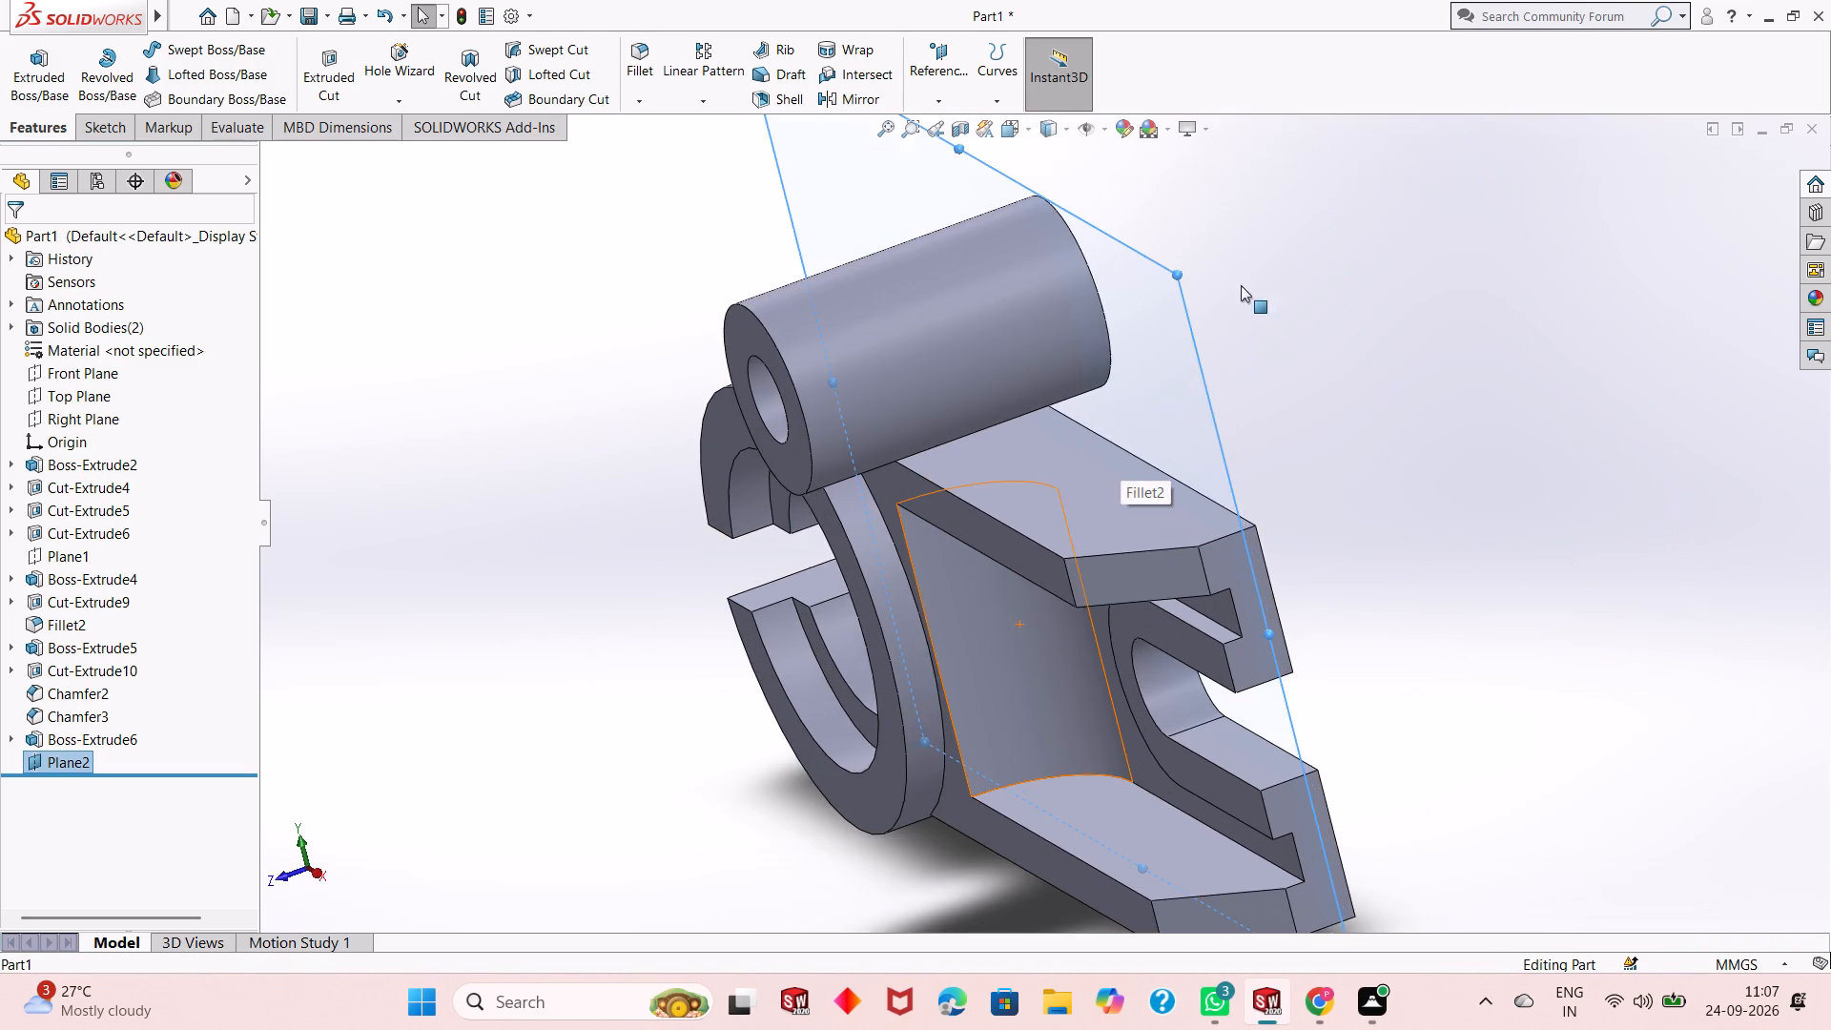
middle_drag(1220, 401, 1256, 362)
right_click(1247, 293)
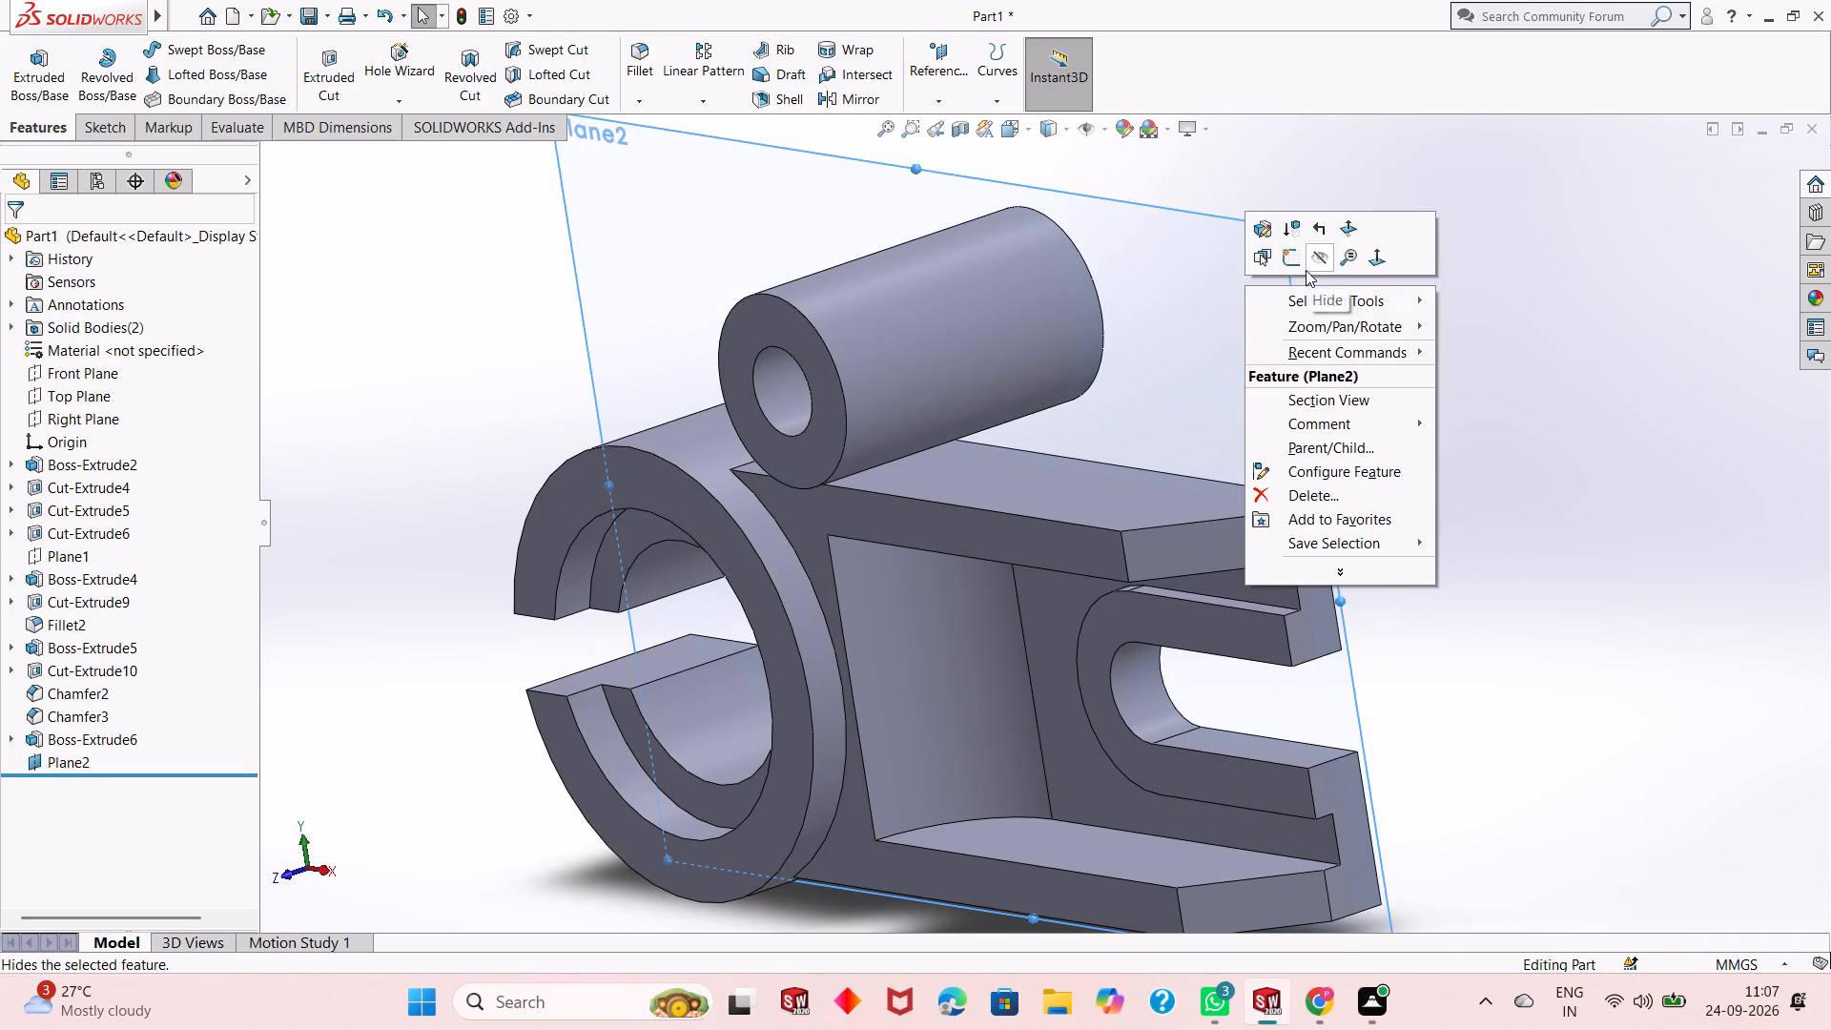
click(1286, 264)
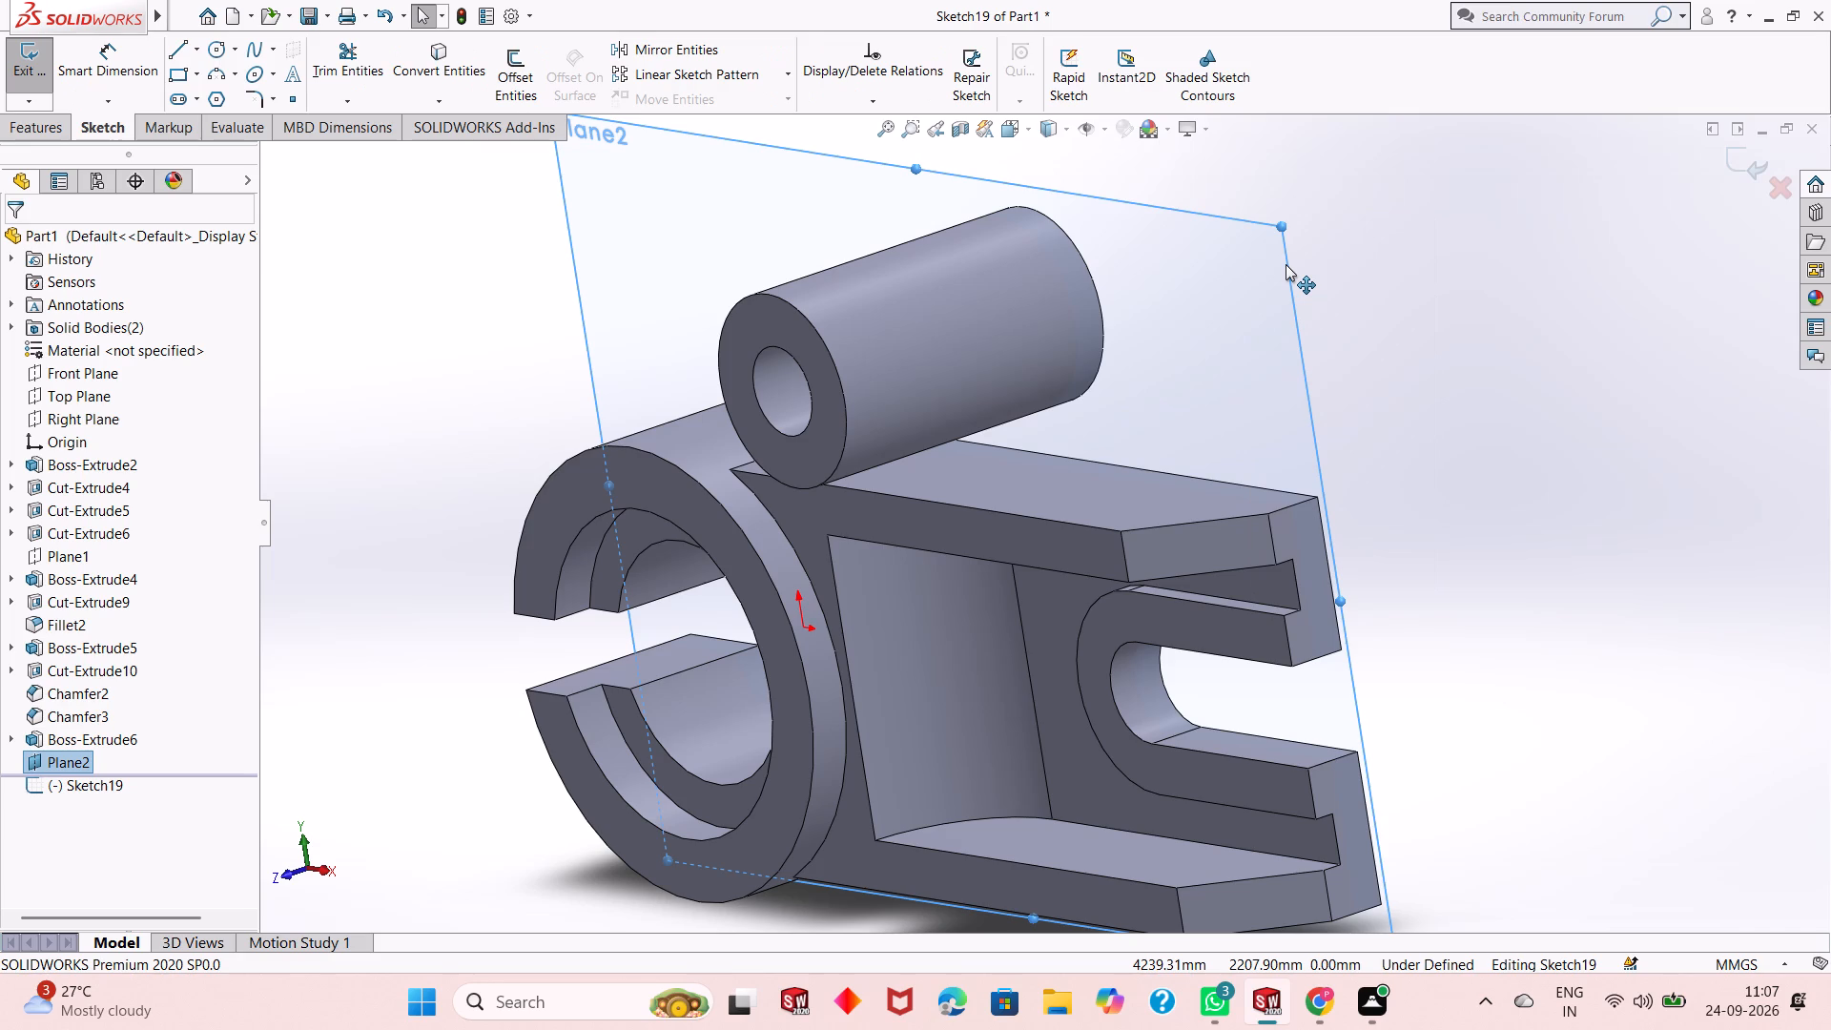
key(ctrl+8)
key(Escape)
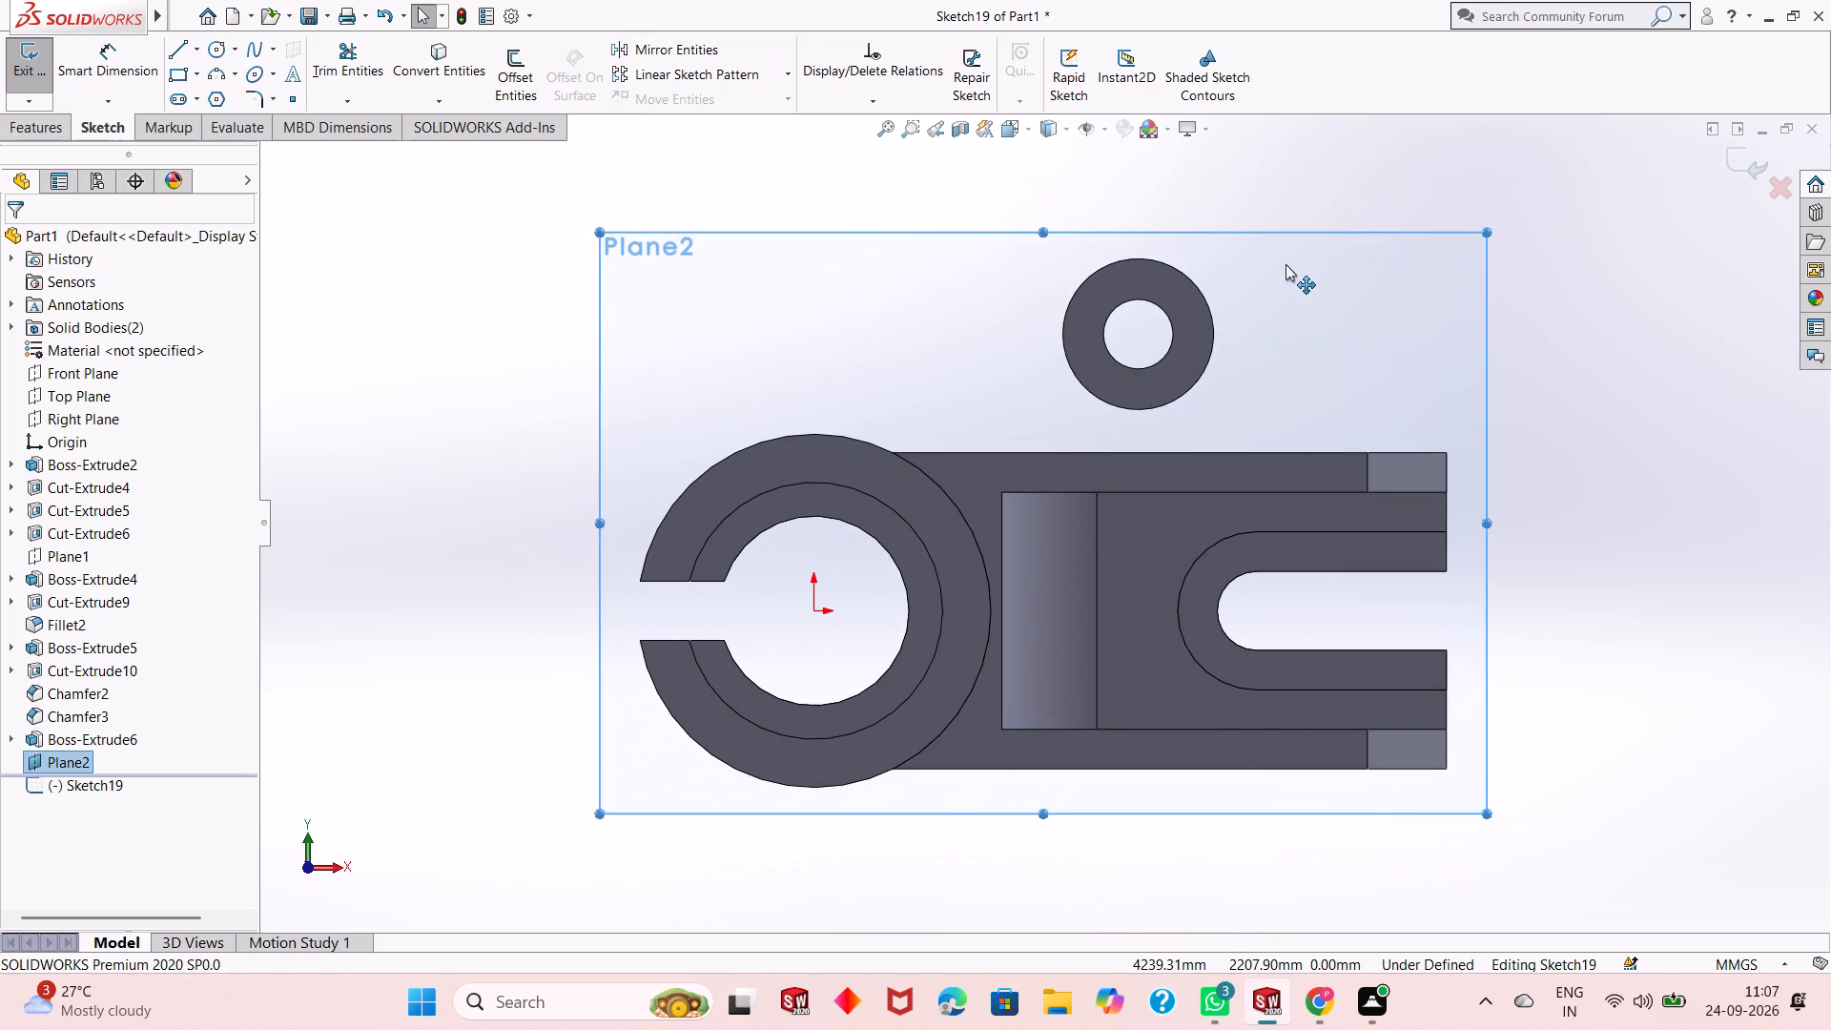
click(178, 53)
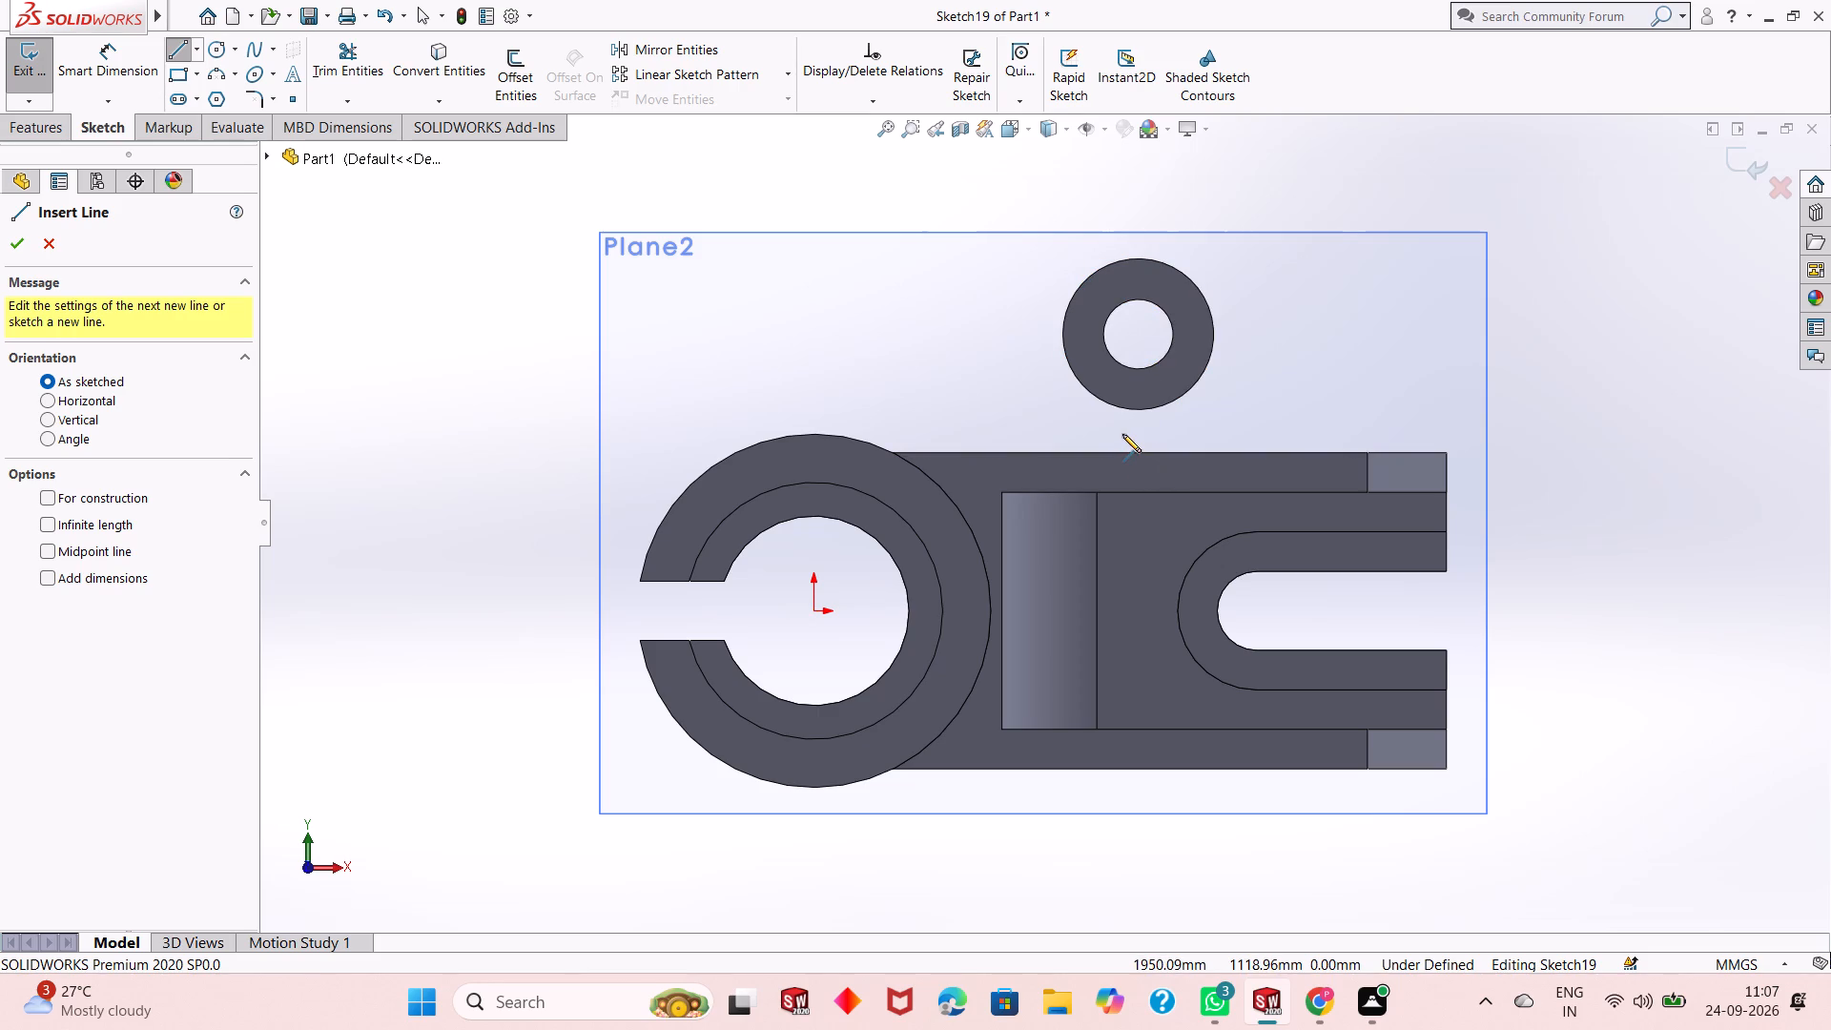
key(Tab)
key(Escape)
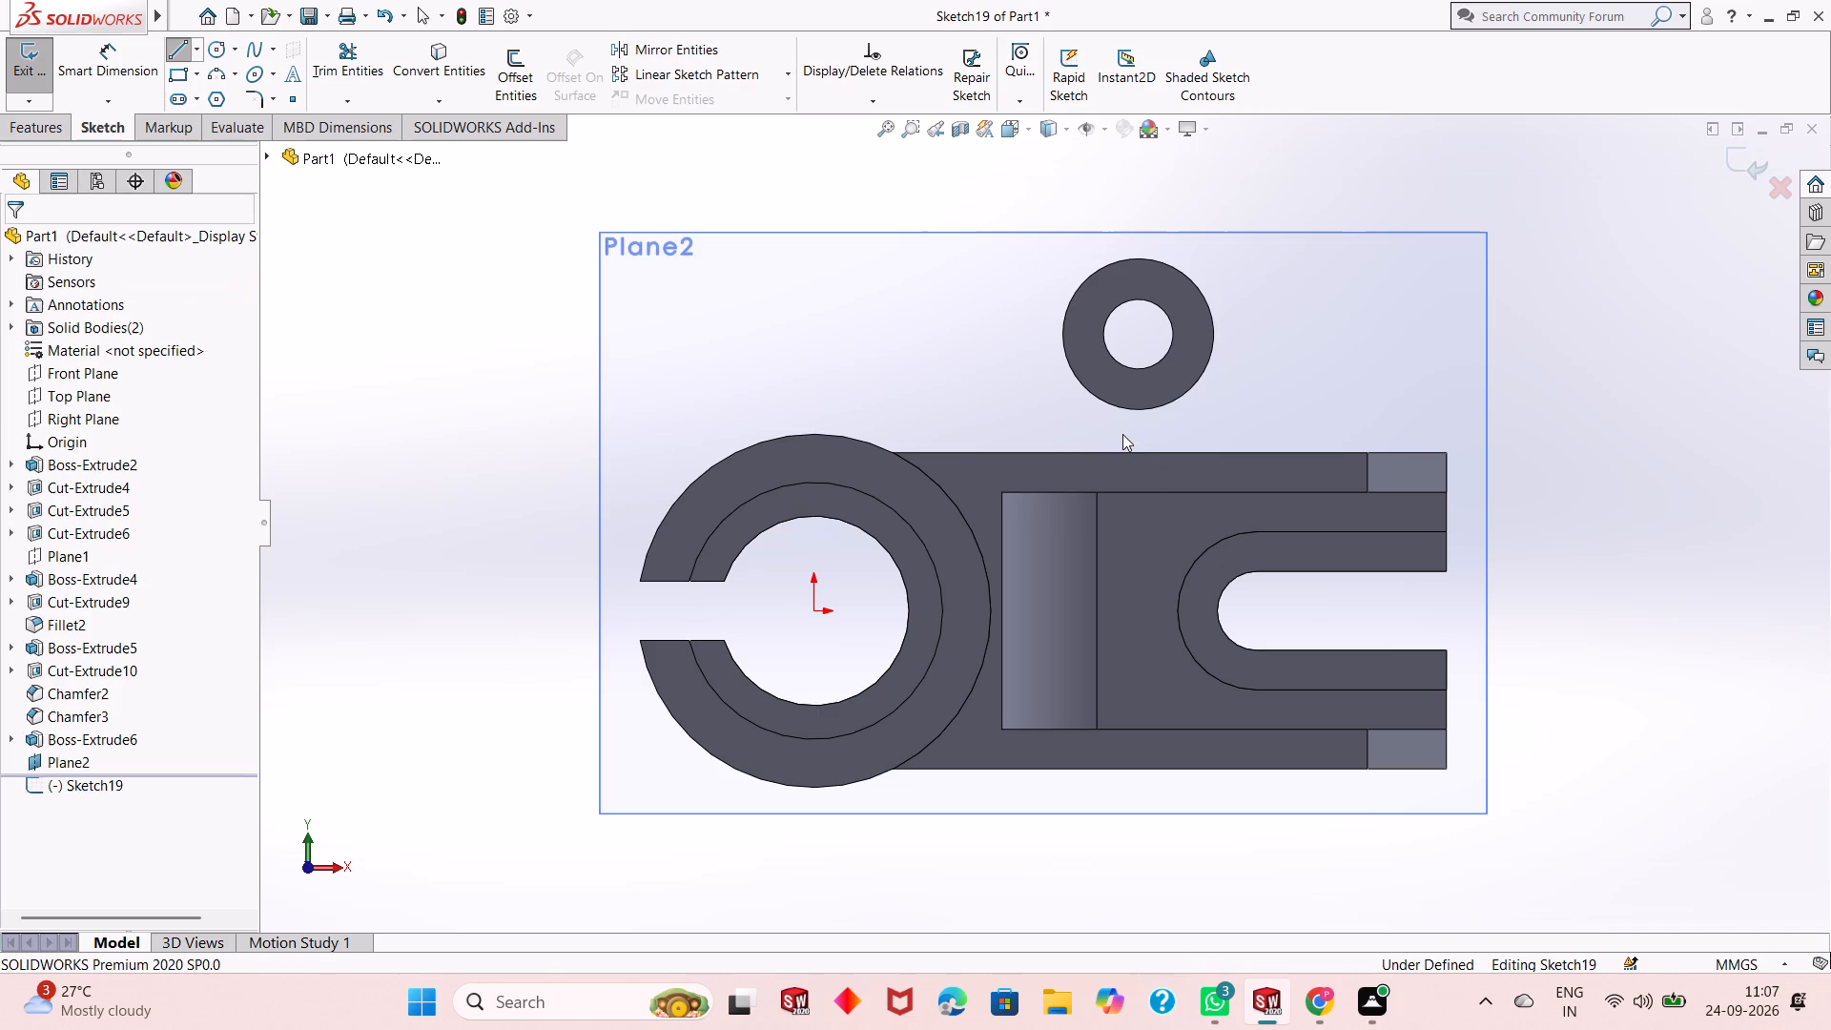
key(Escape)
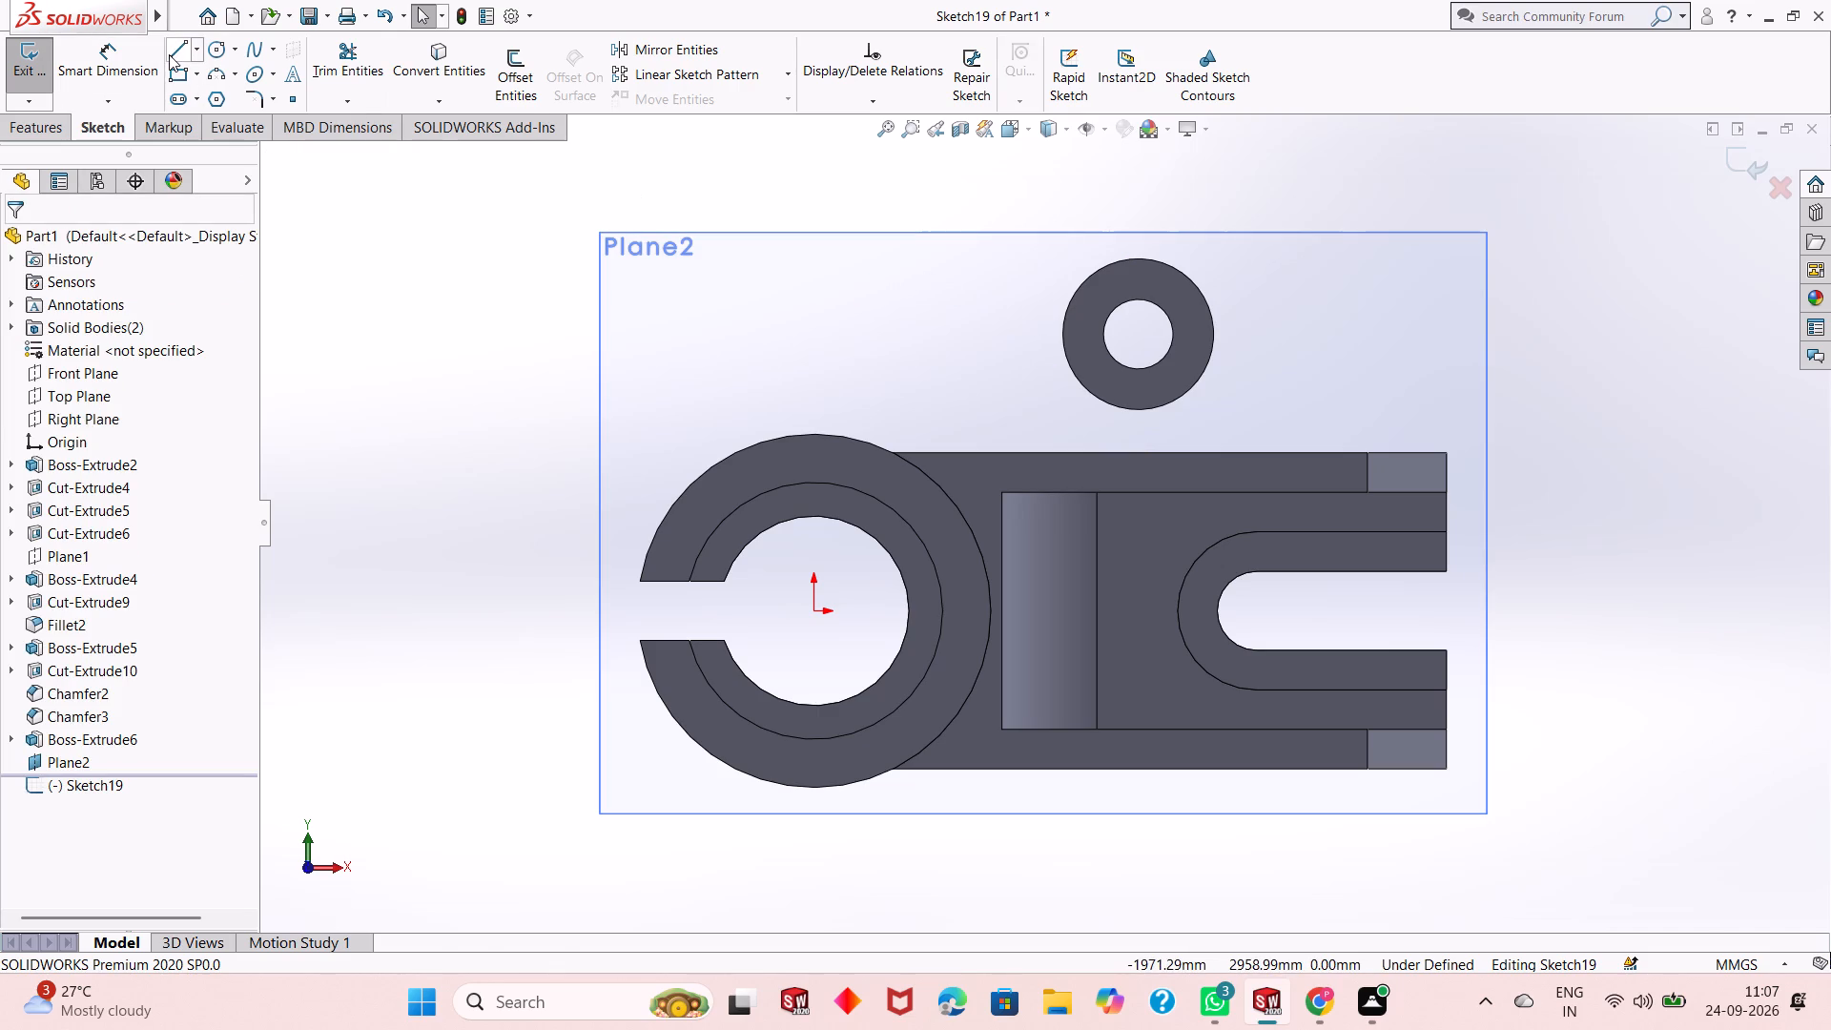
Sketch a horizontal midpoint line along the arm's upper edge below the hollow cylinder, with a half-length of 1050 mm.
click(195, 54)
click(235, 118)
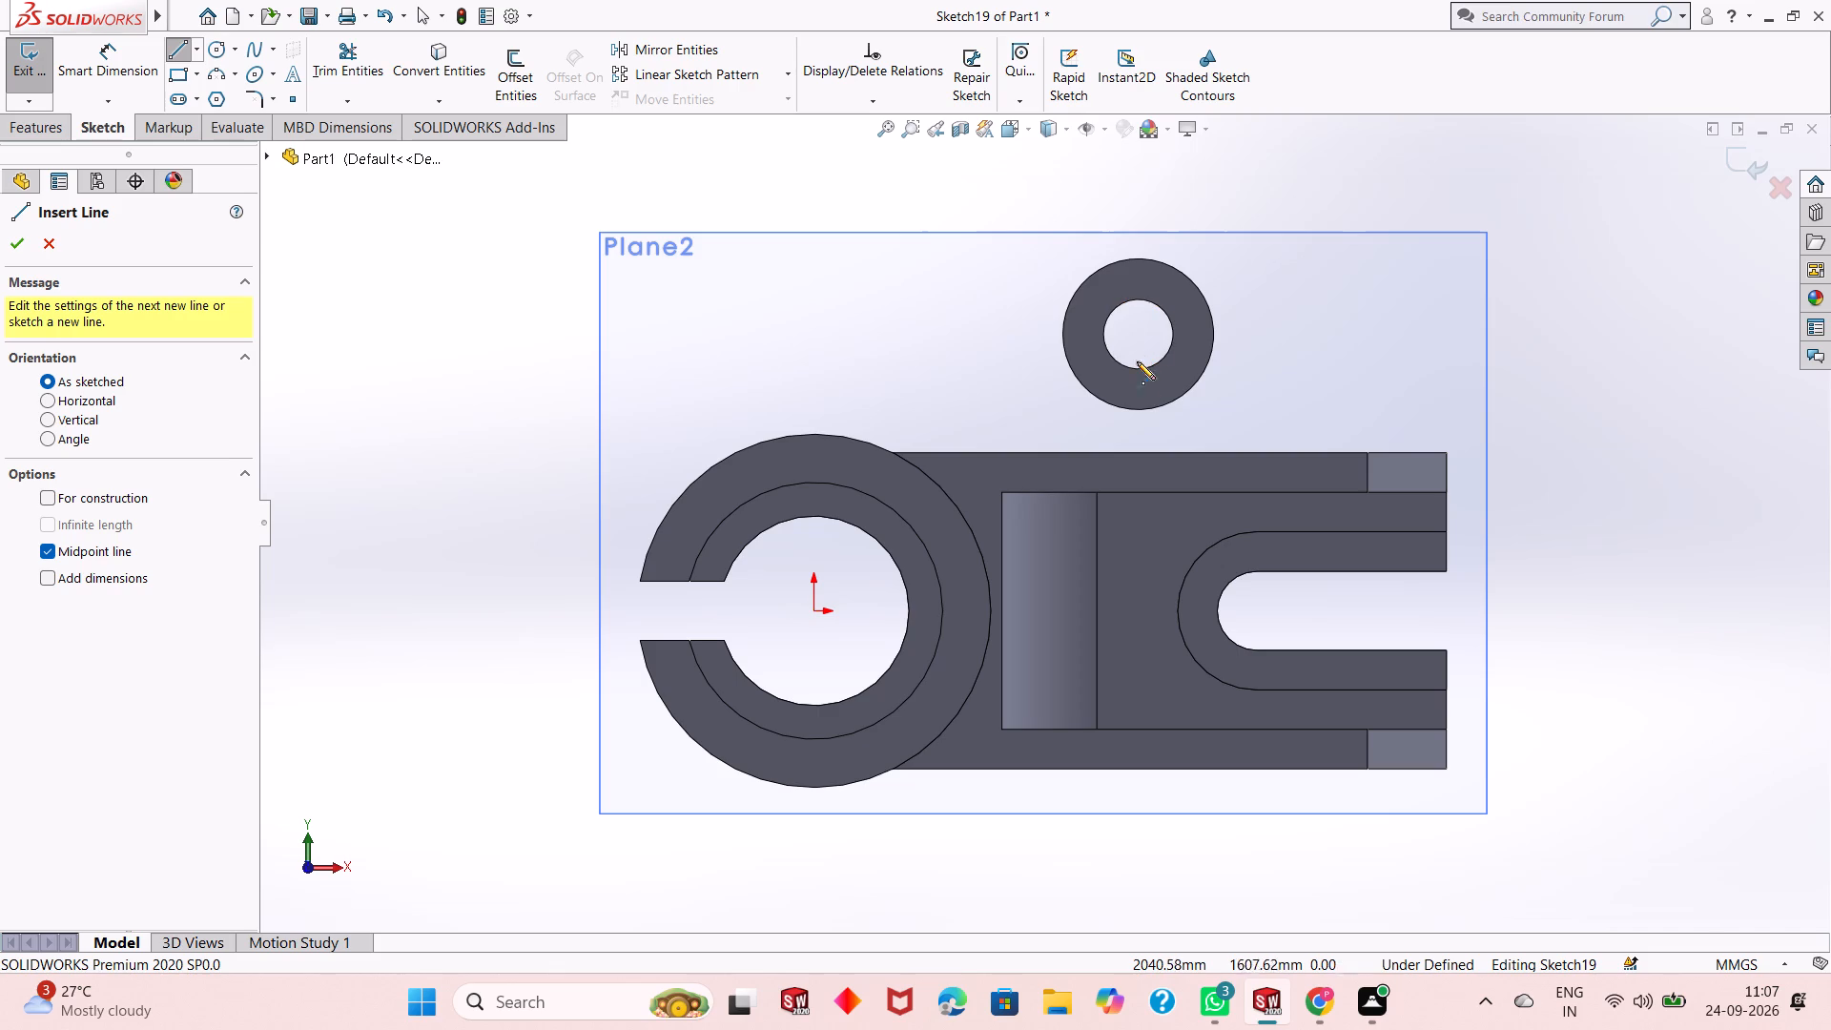
click(1133, 451)
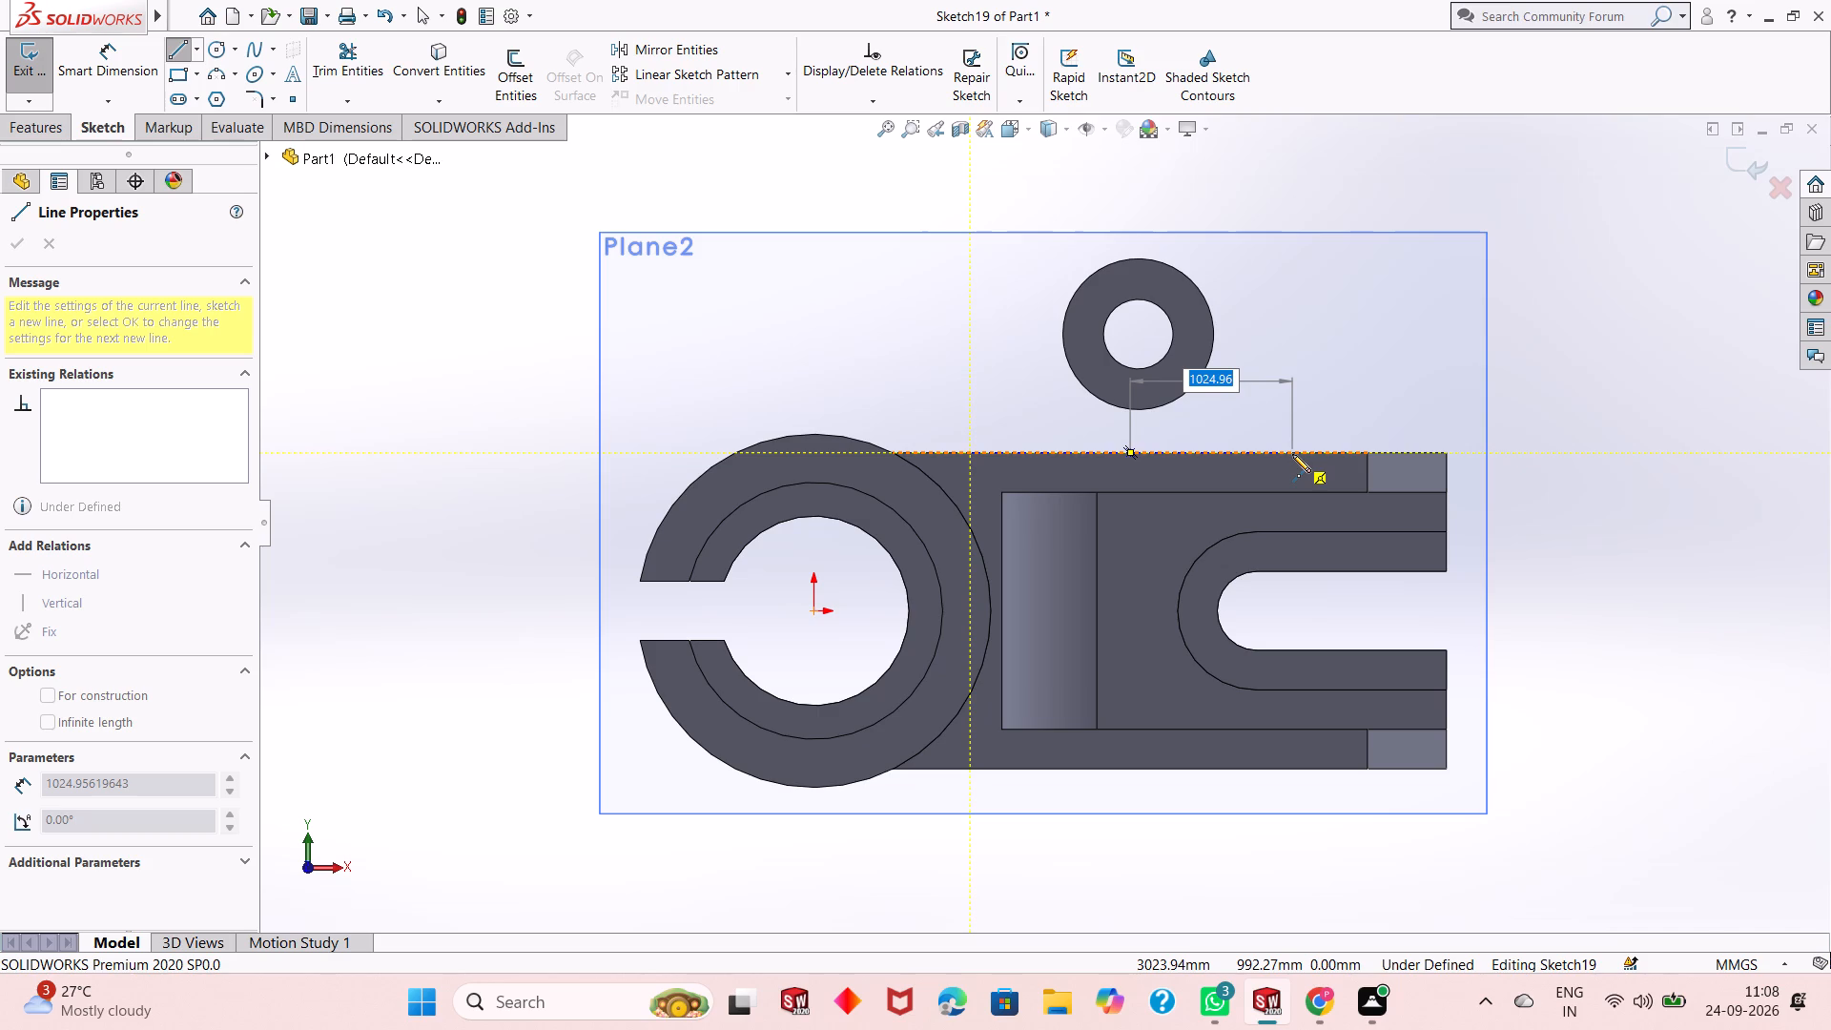
text(1050)
key(Return)
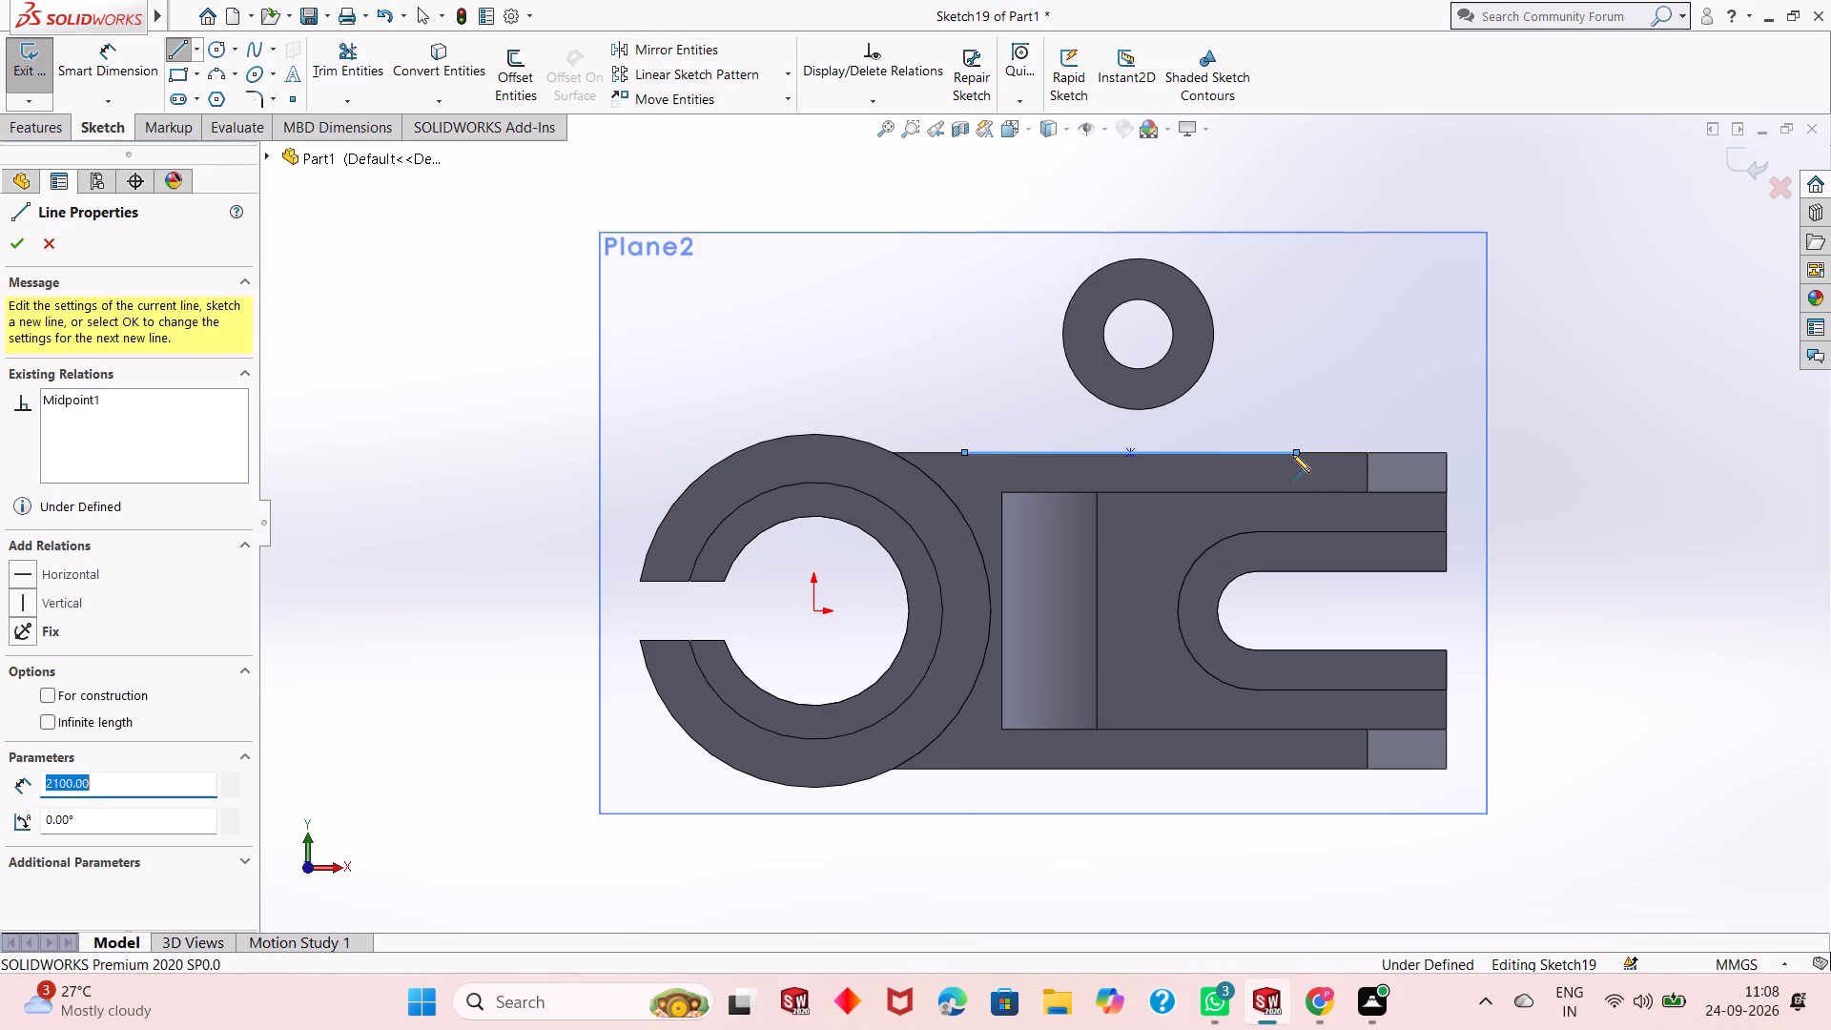
key(Escape)
Dimension the length of the line on the arm's upper edge and set it to 2000 mm.
scroll(1220, 464, down, 2)
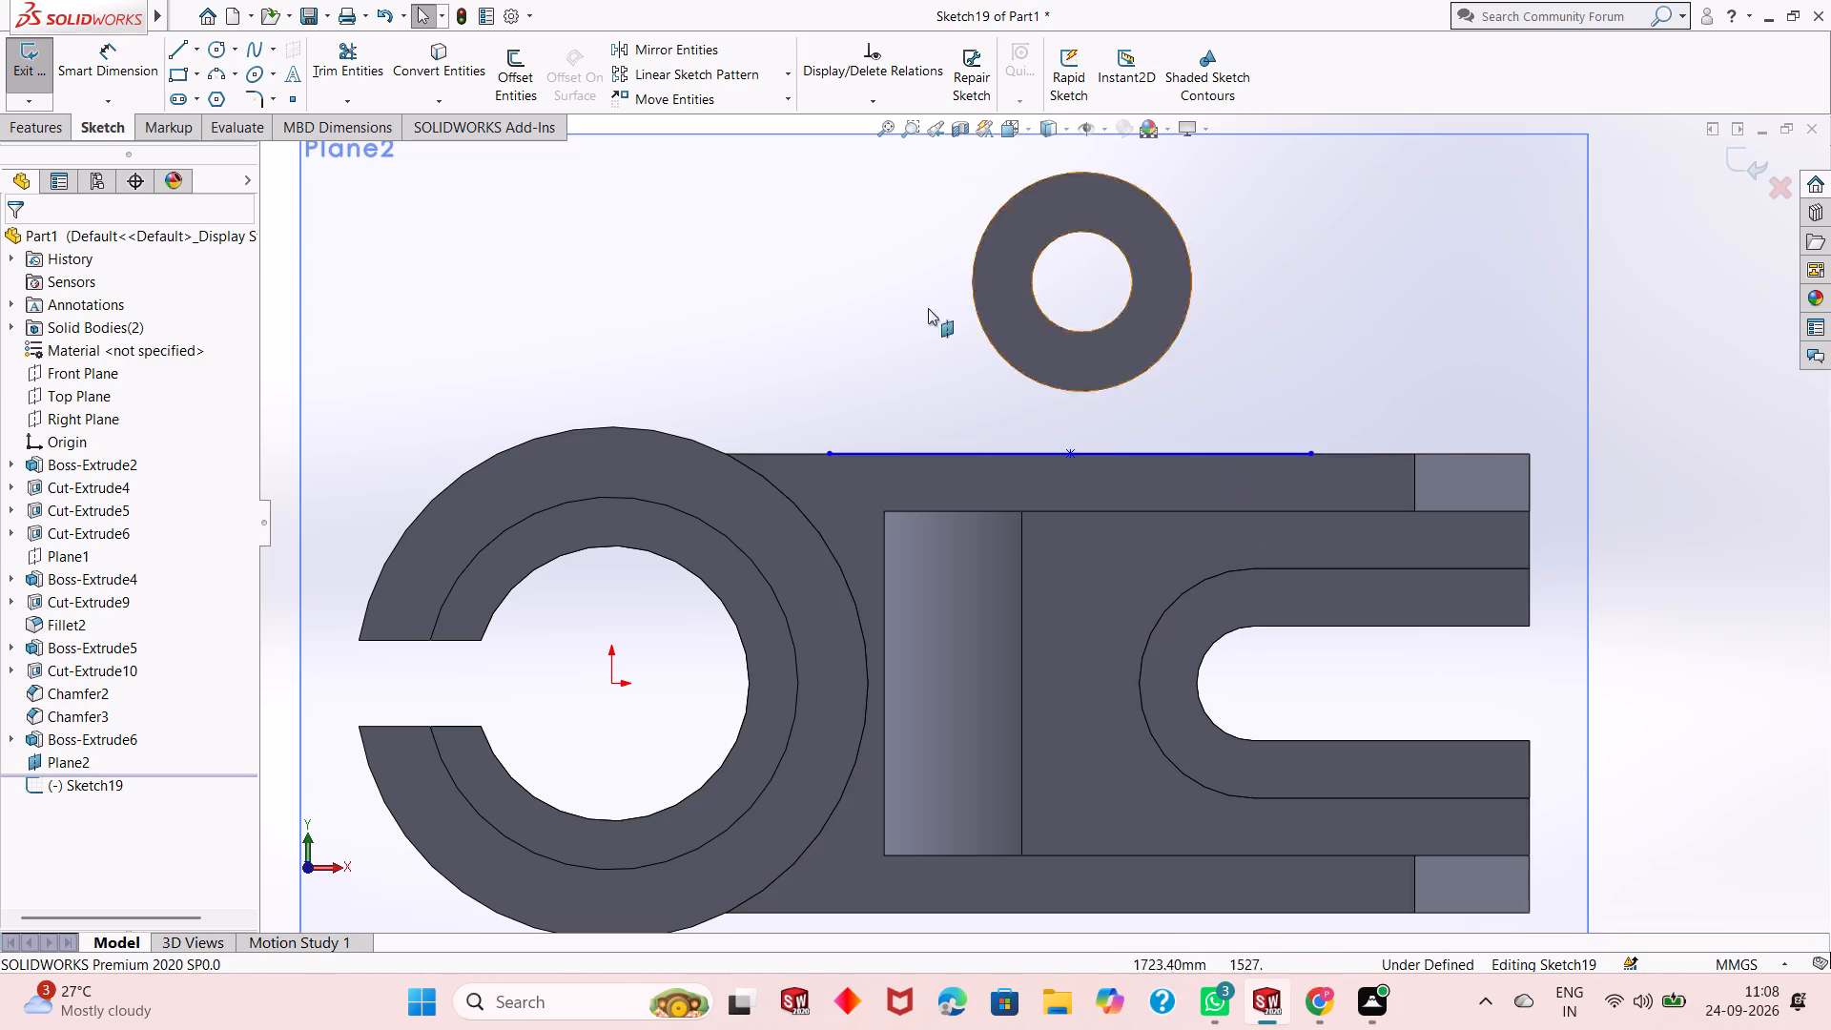
click(112, 73)
click(1181, 457)
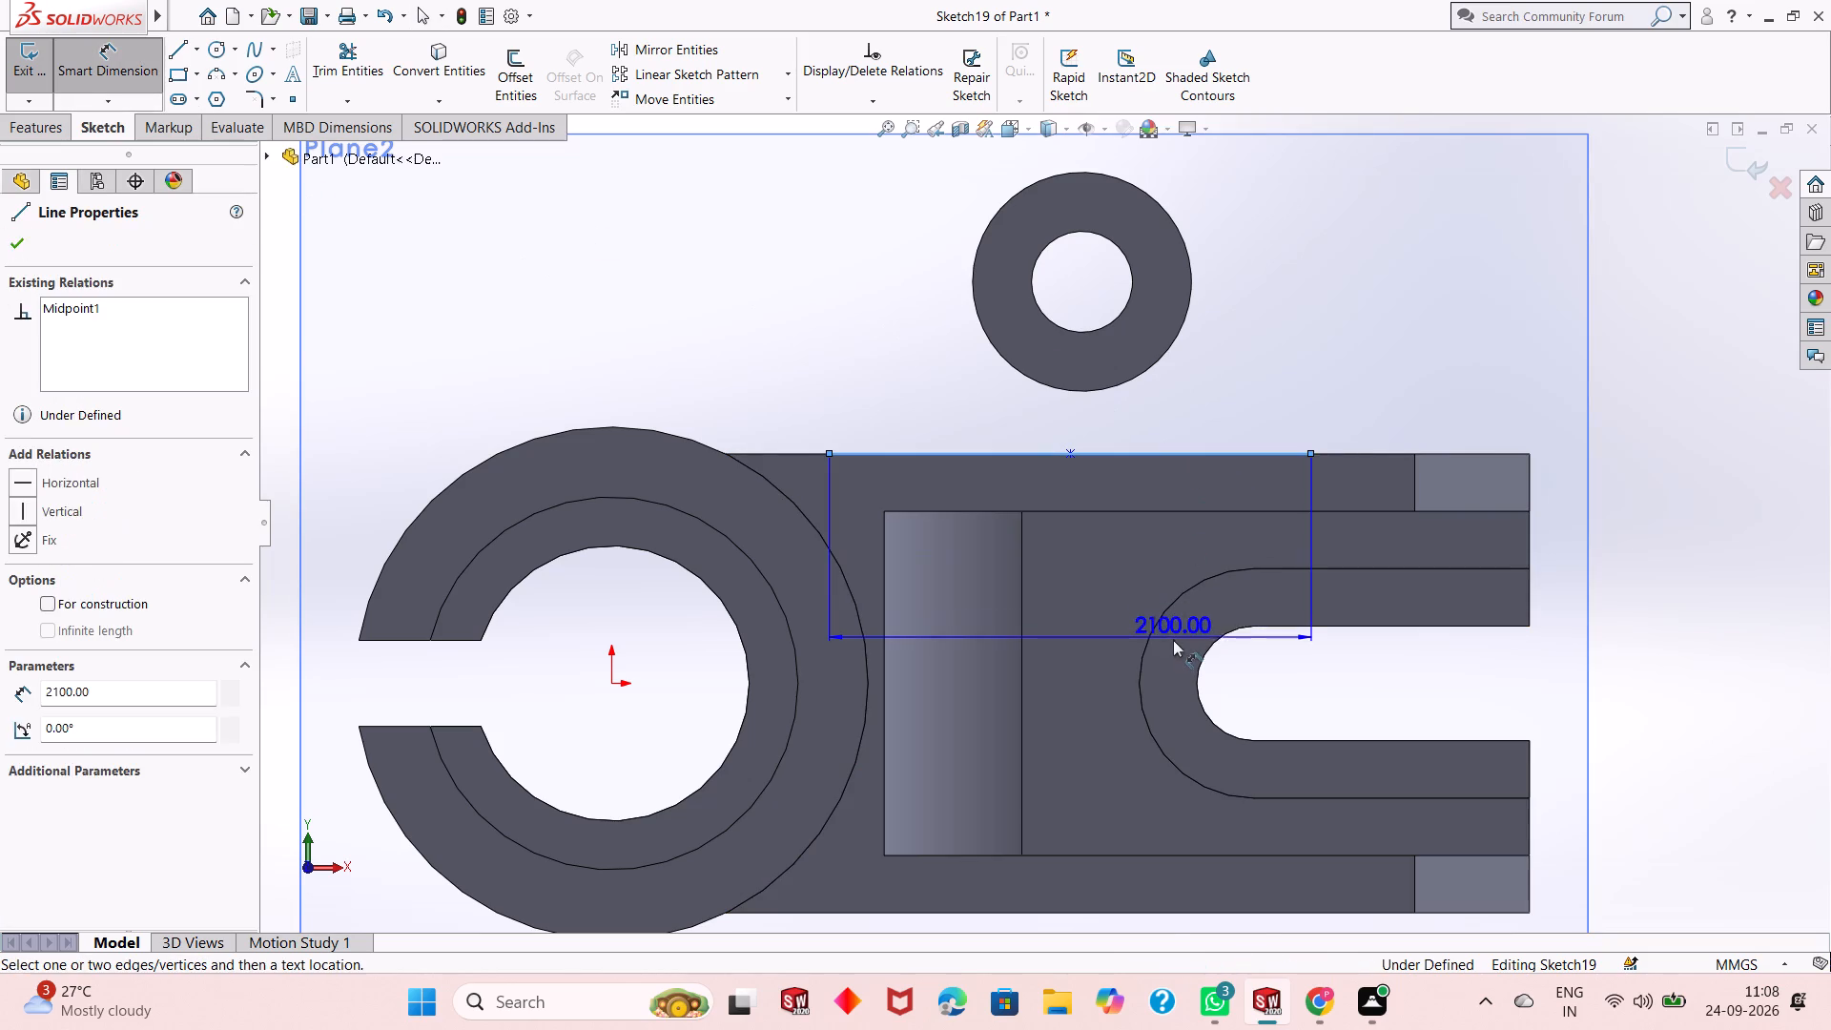
click(1173, 644)
text(200)
key(0)
key(Return)
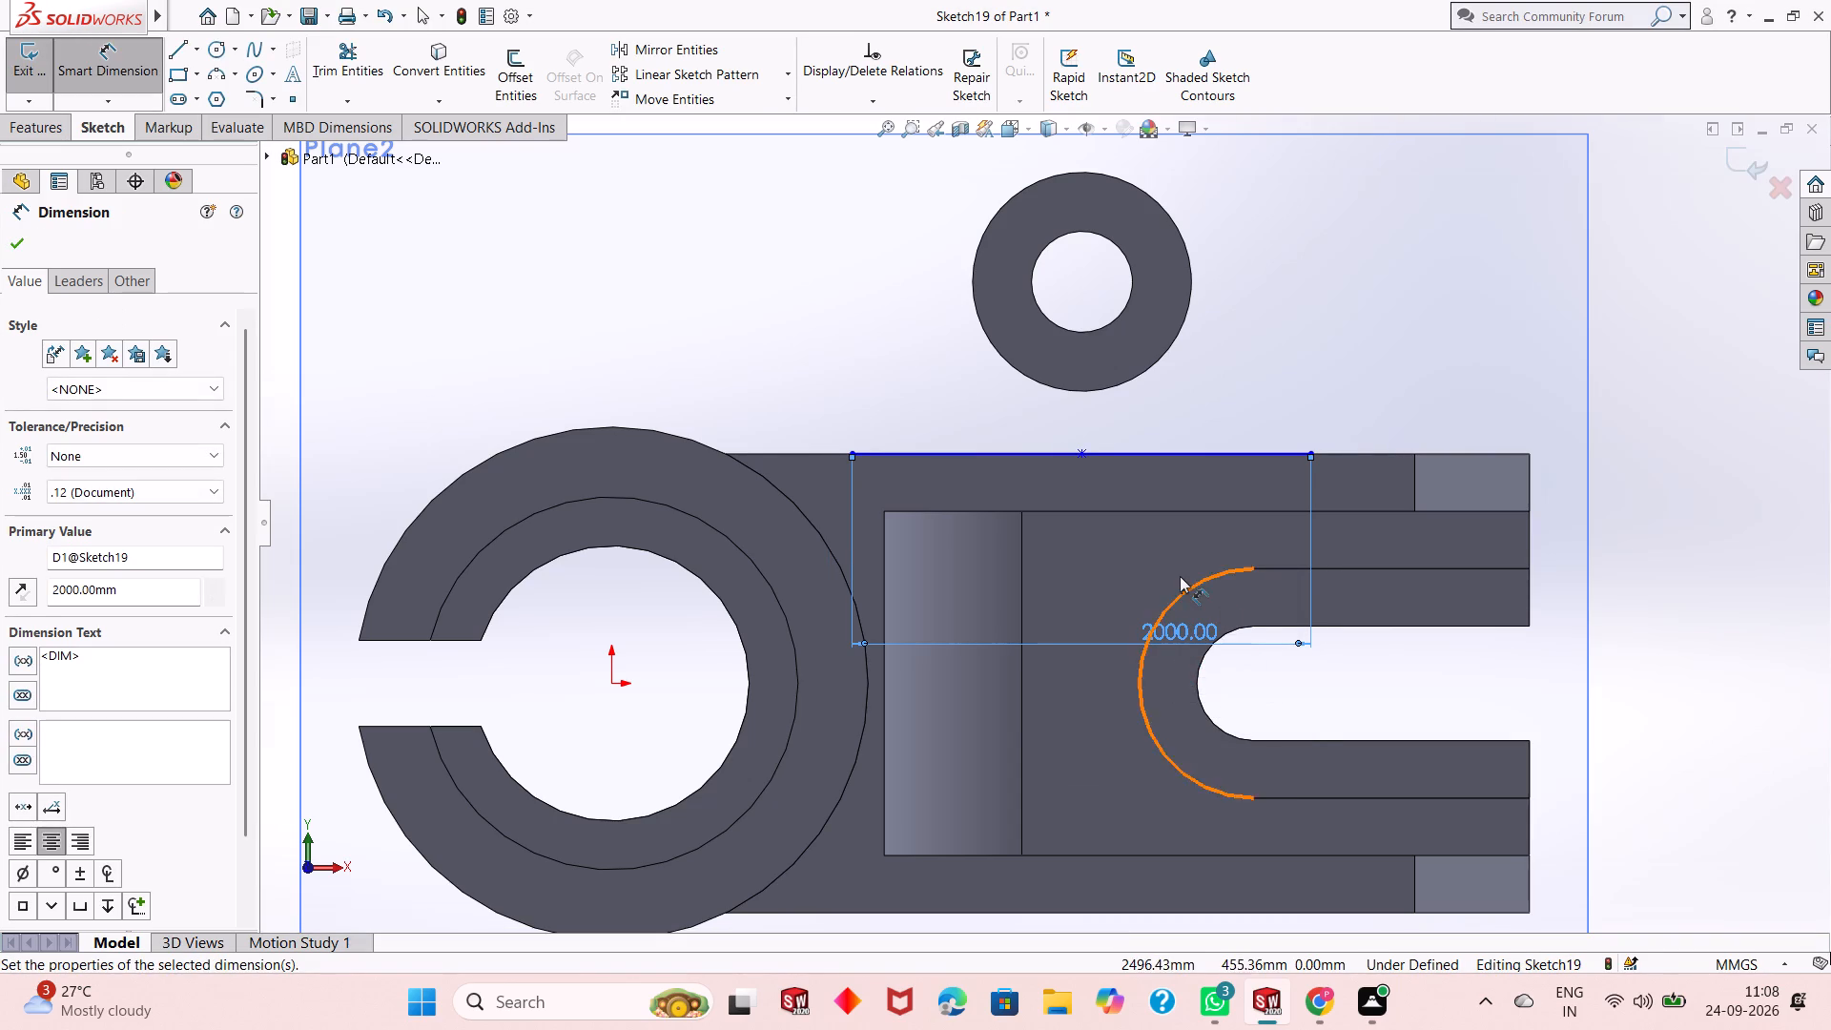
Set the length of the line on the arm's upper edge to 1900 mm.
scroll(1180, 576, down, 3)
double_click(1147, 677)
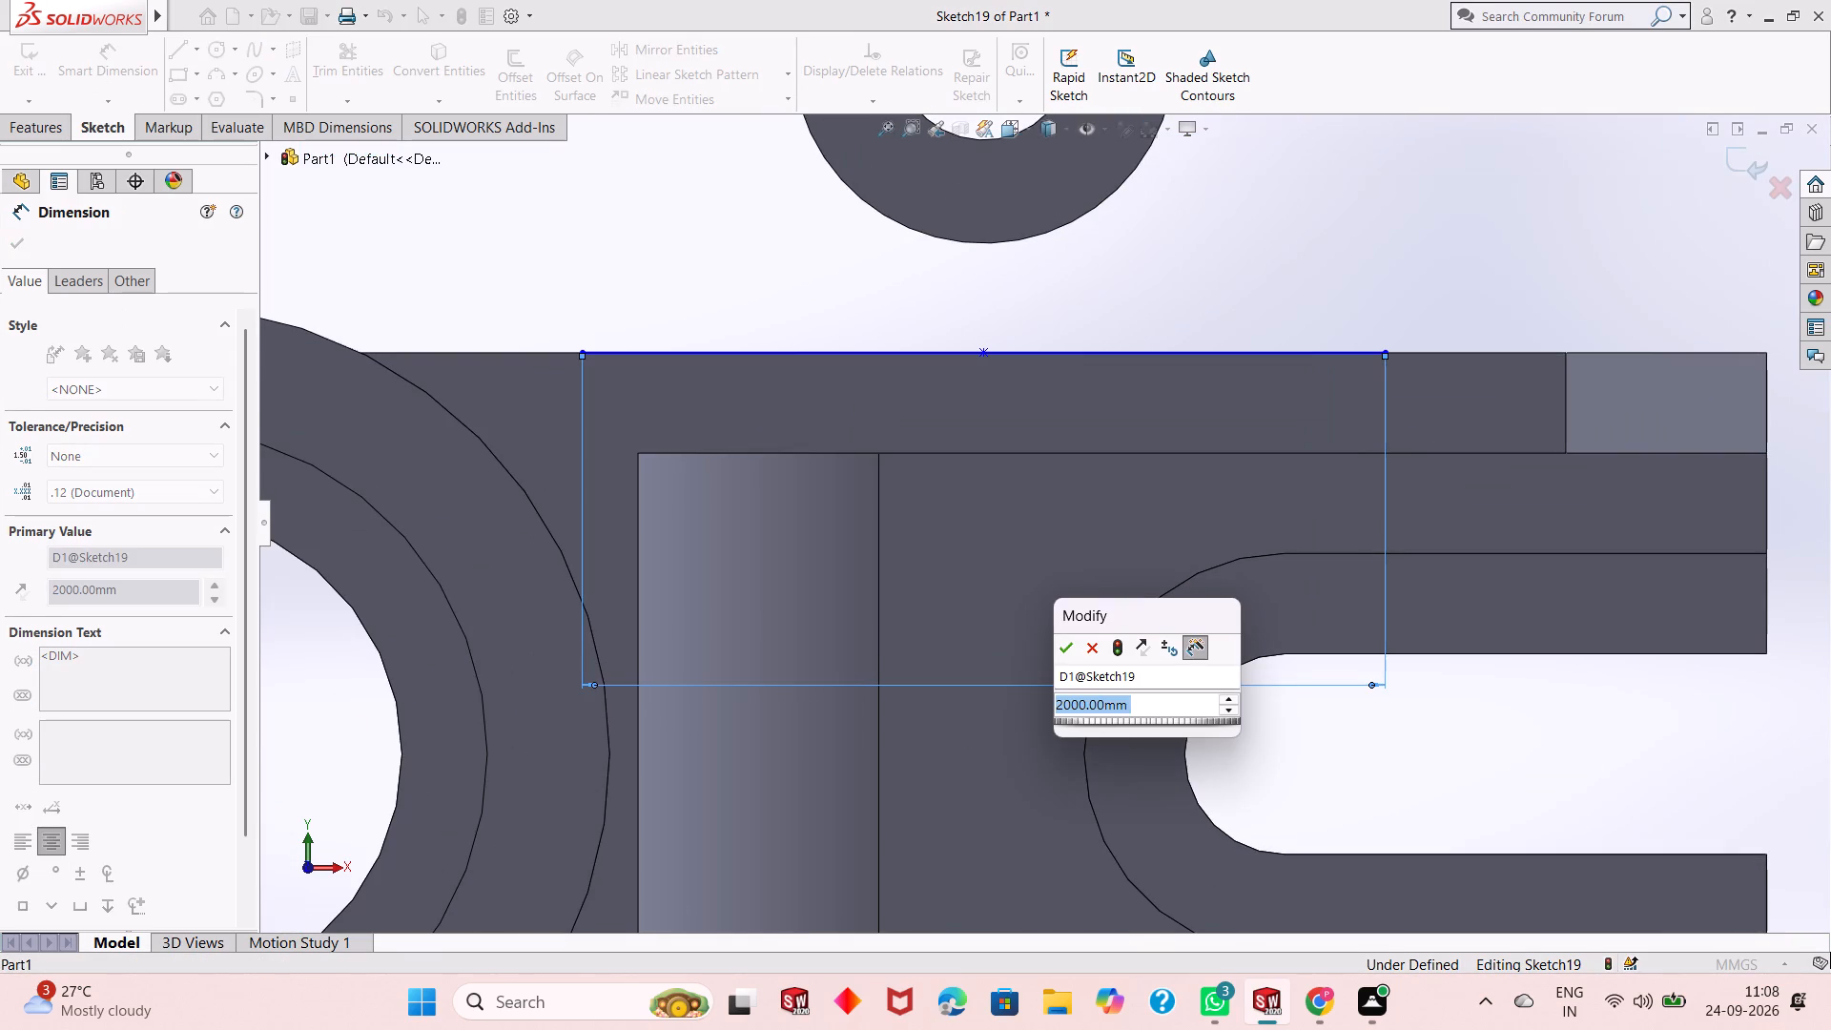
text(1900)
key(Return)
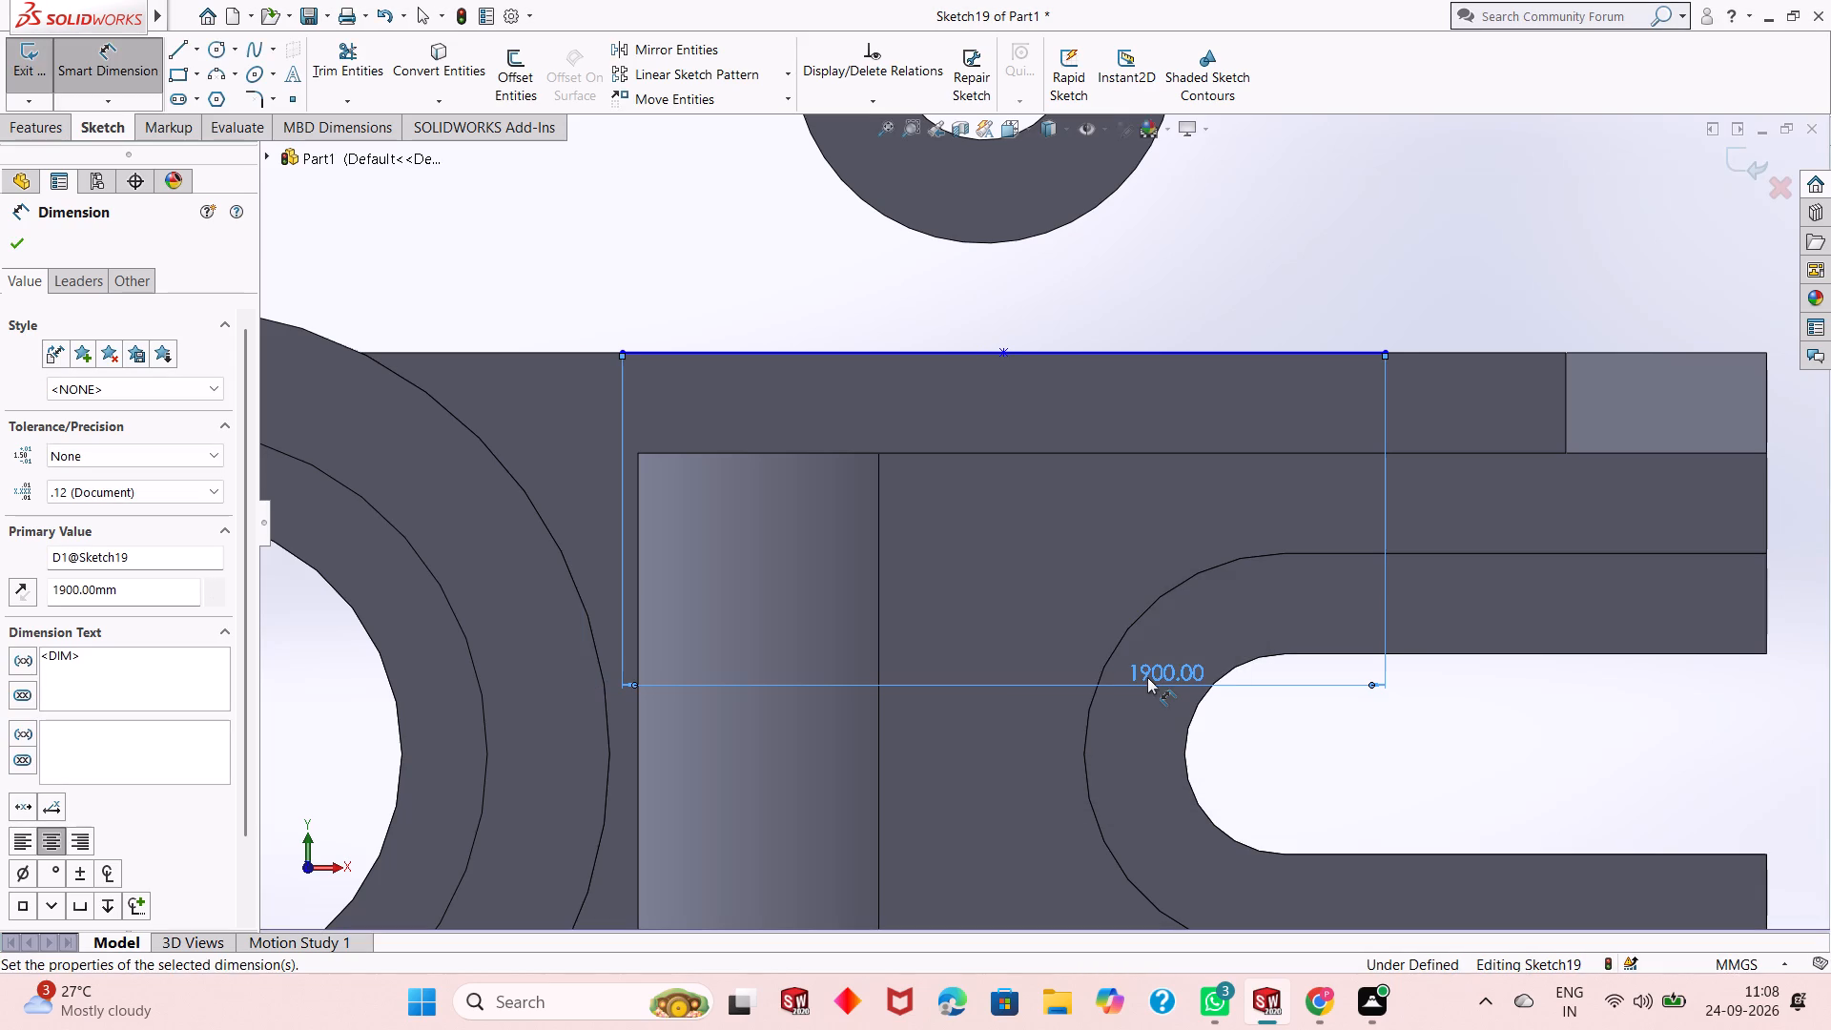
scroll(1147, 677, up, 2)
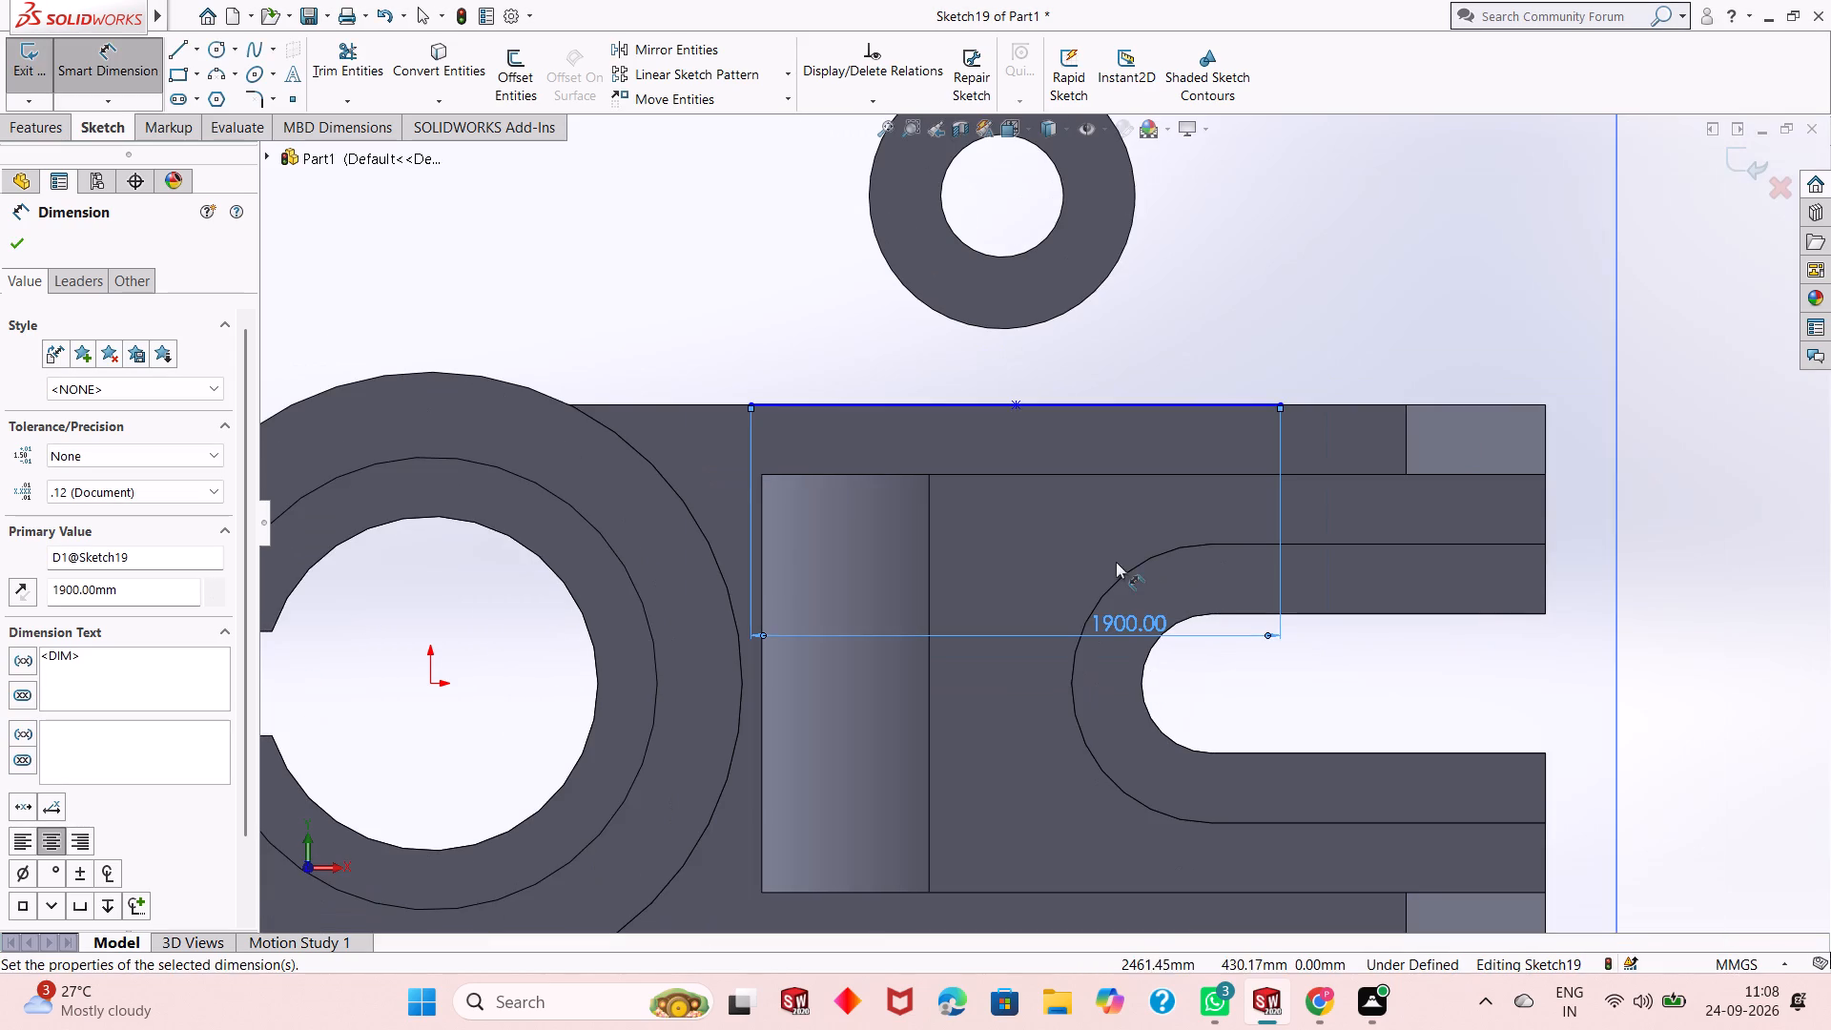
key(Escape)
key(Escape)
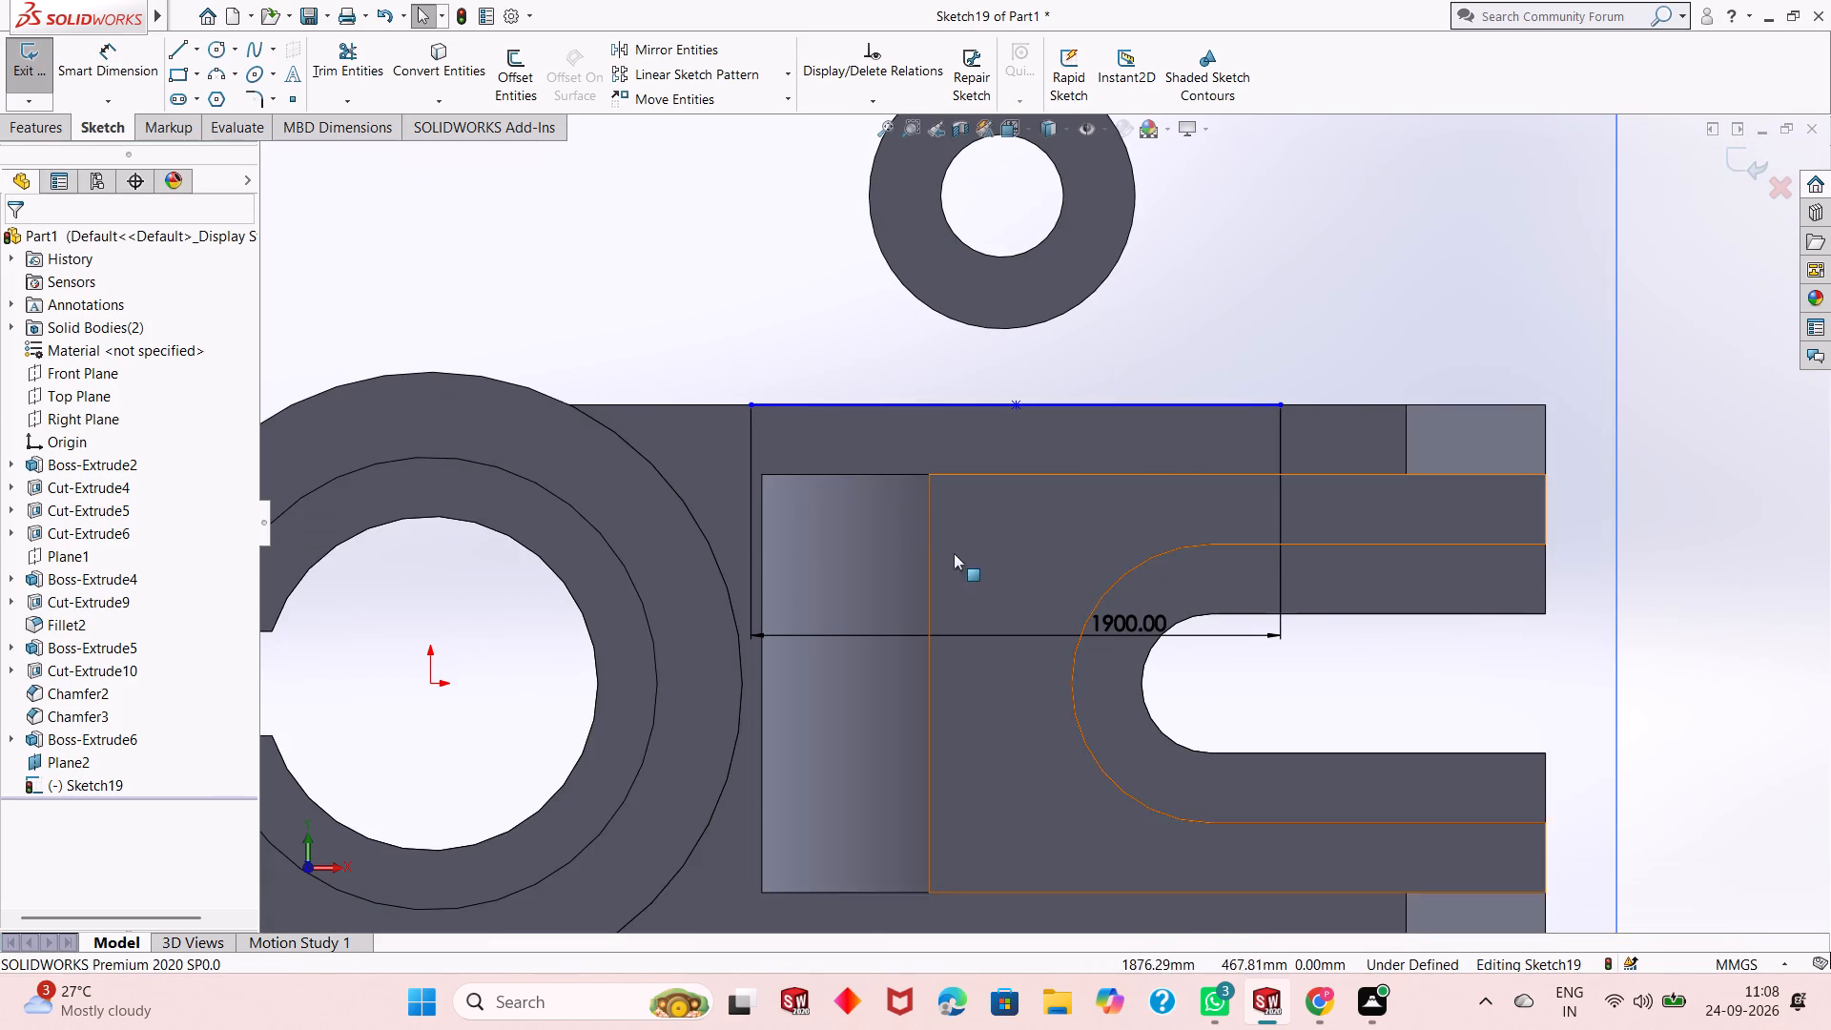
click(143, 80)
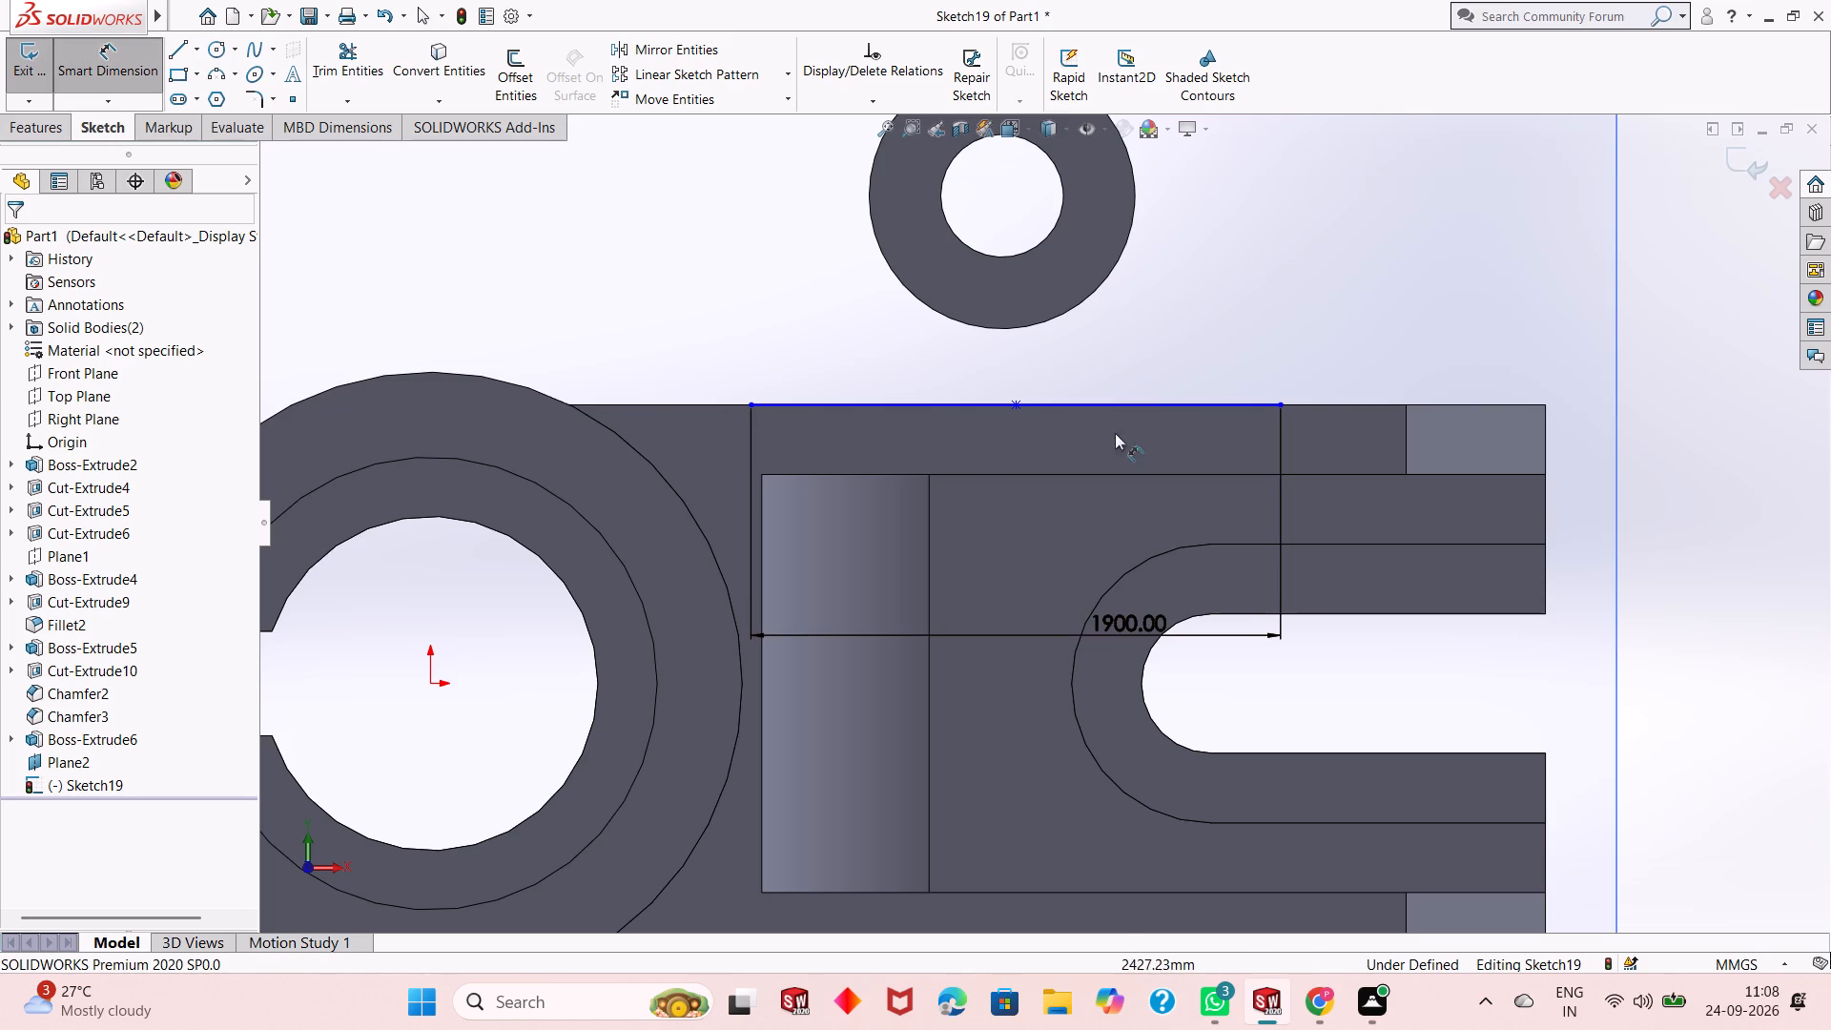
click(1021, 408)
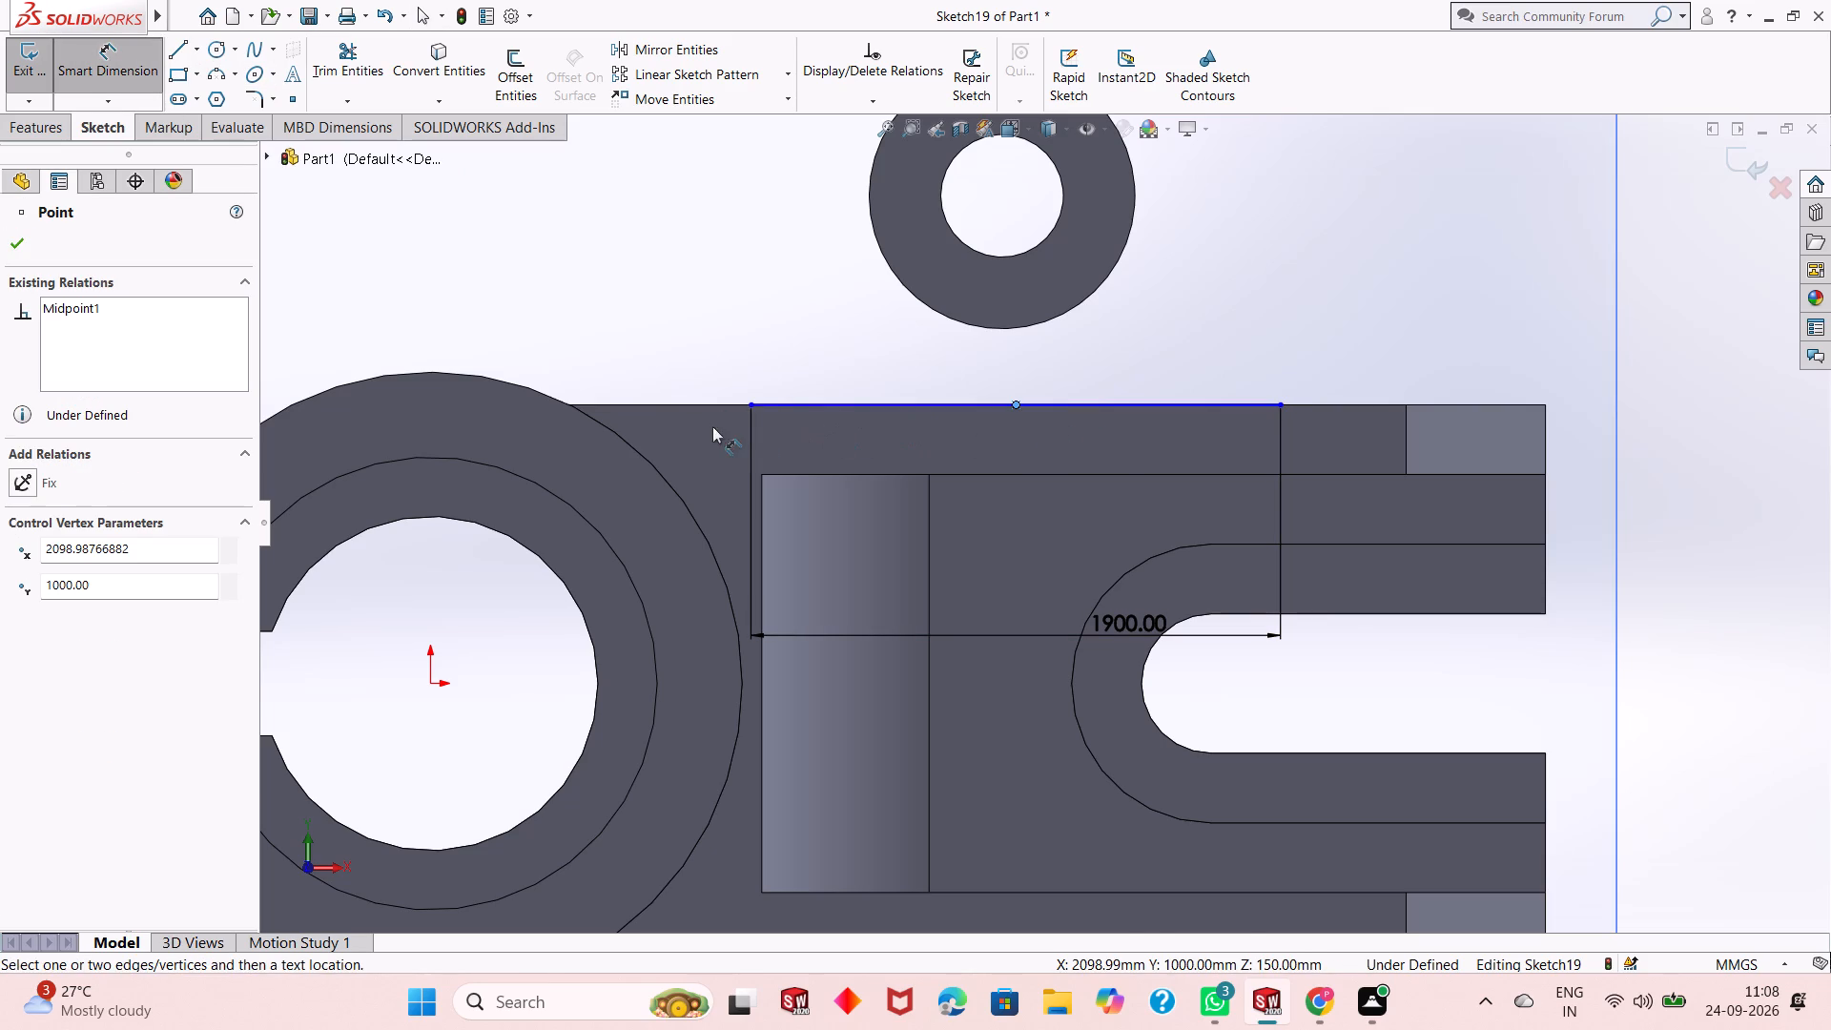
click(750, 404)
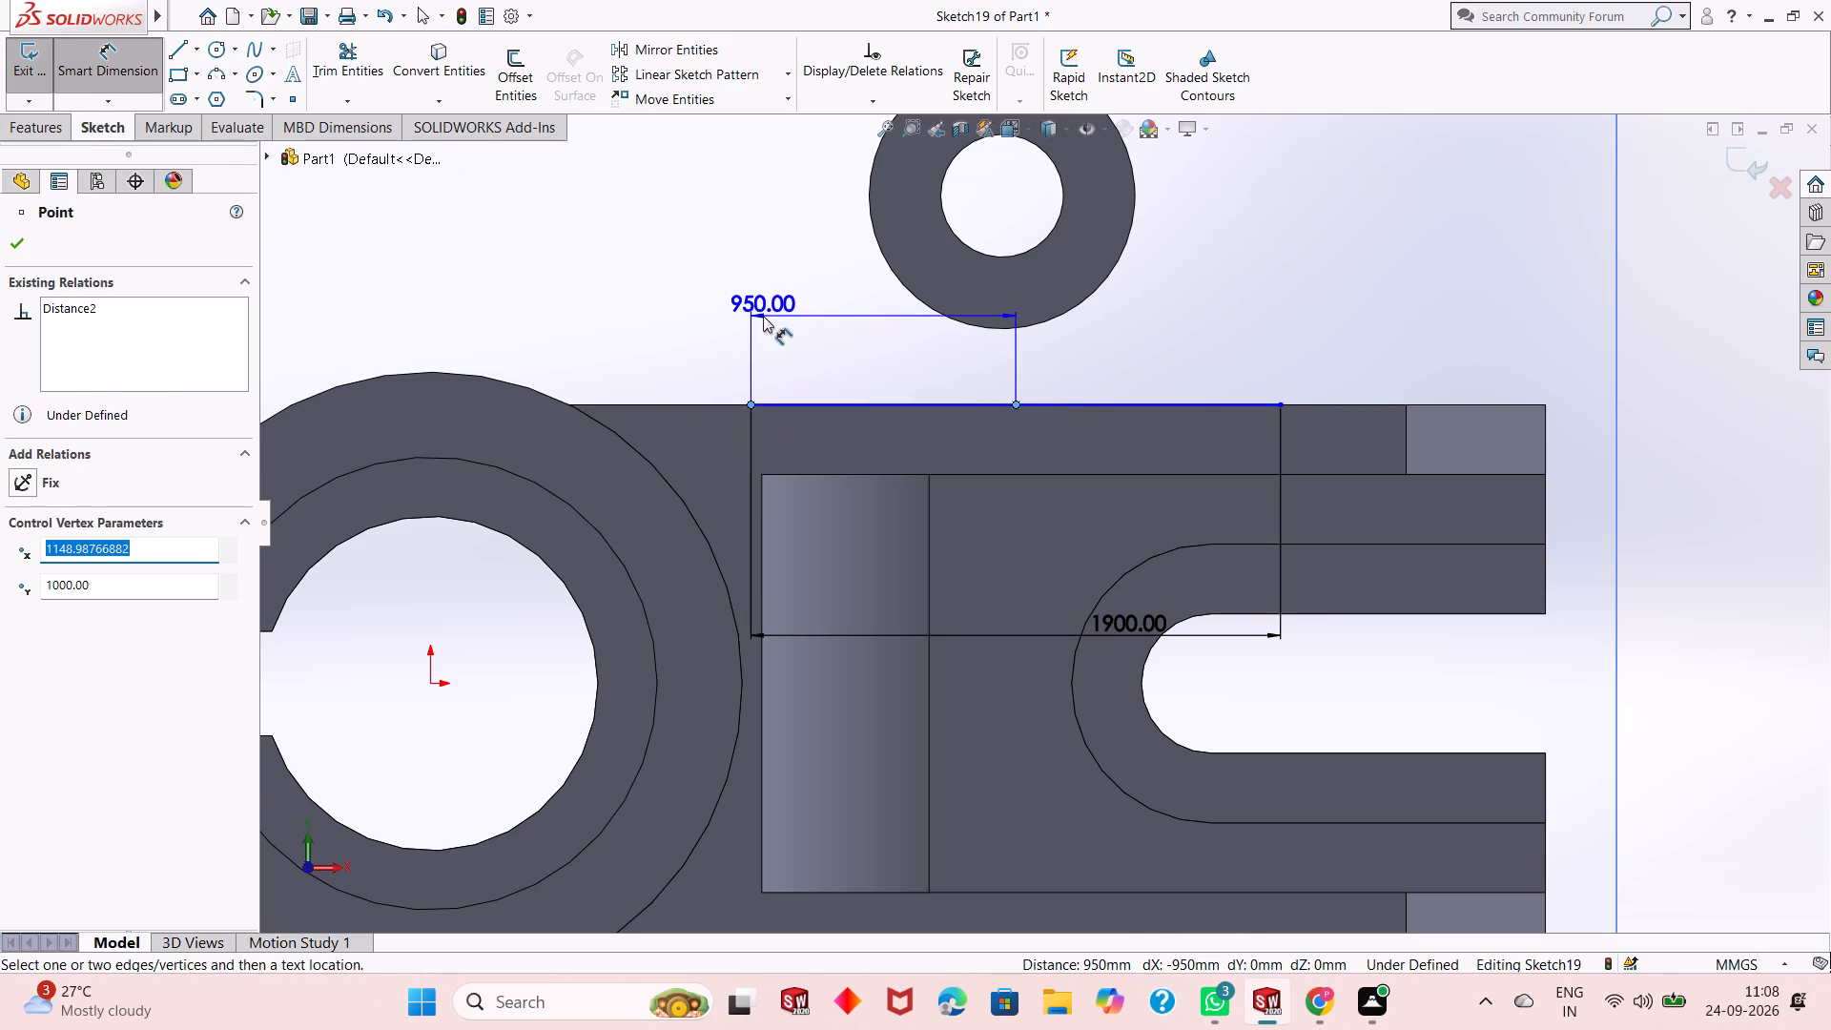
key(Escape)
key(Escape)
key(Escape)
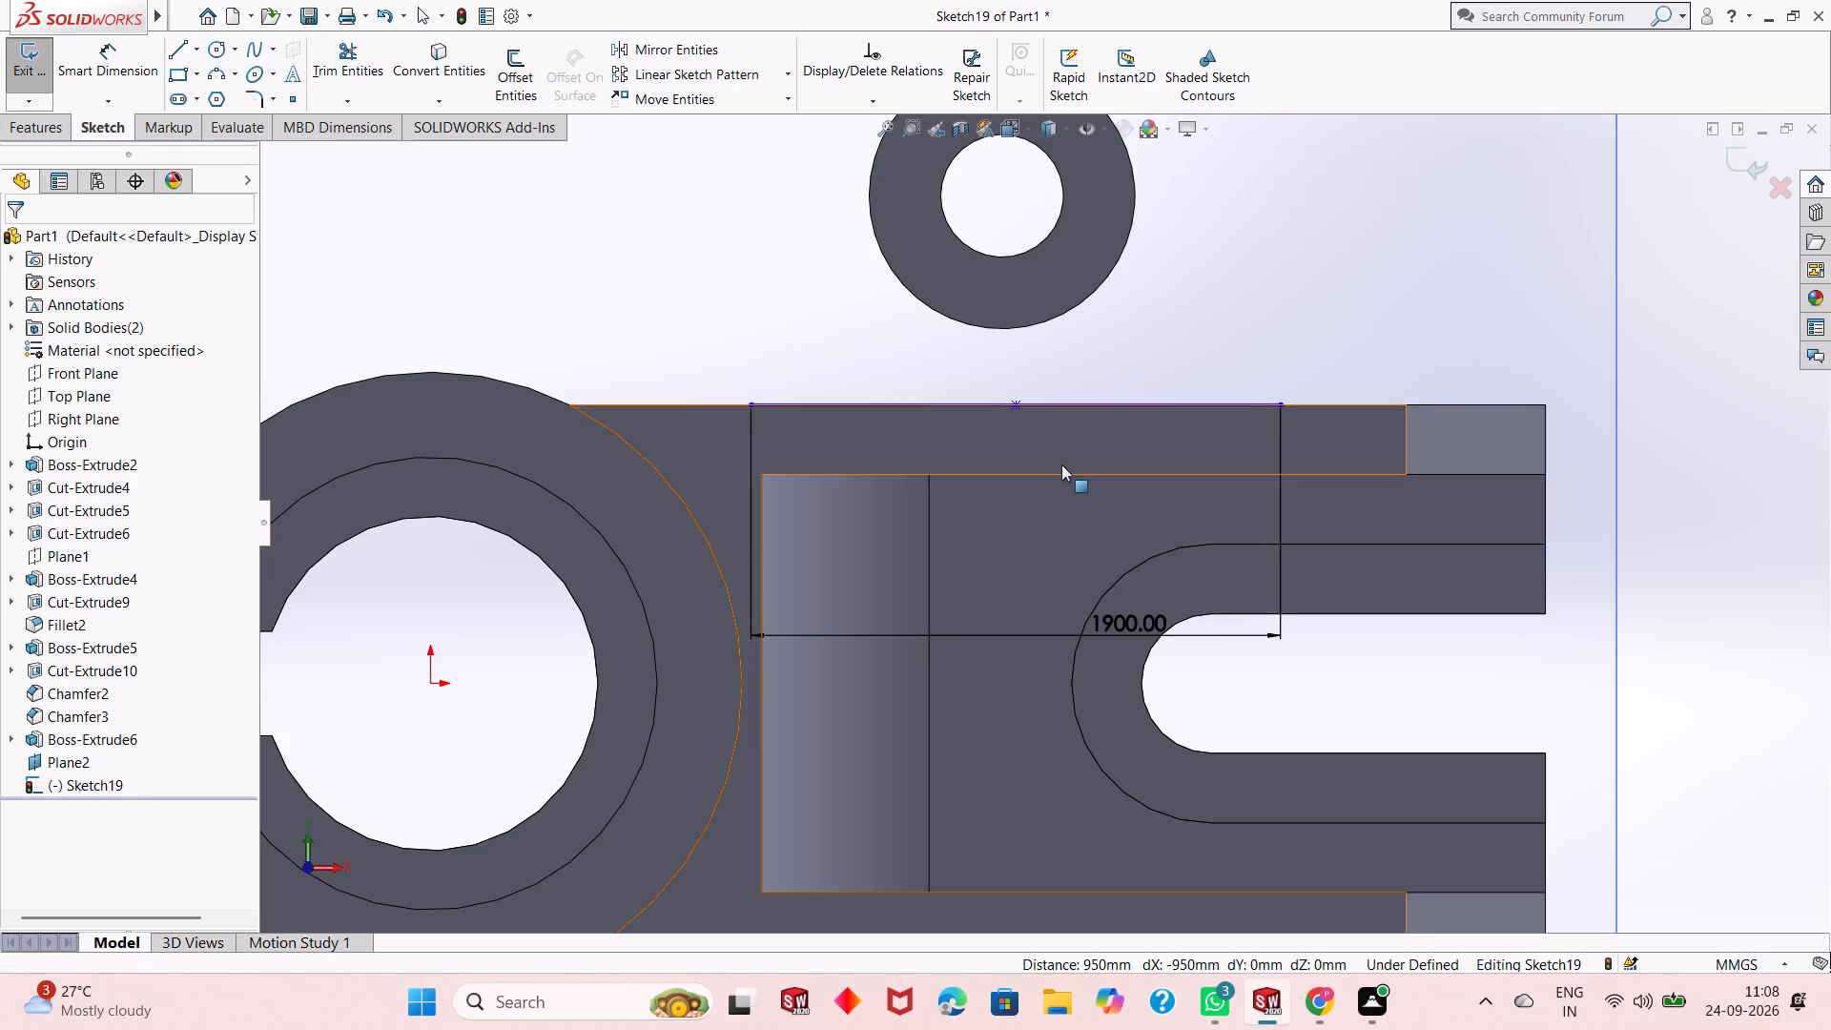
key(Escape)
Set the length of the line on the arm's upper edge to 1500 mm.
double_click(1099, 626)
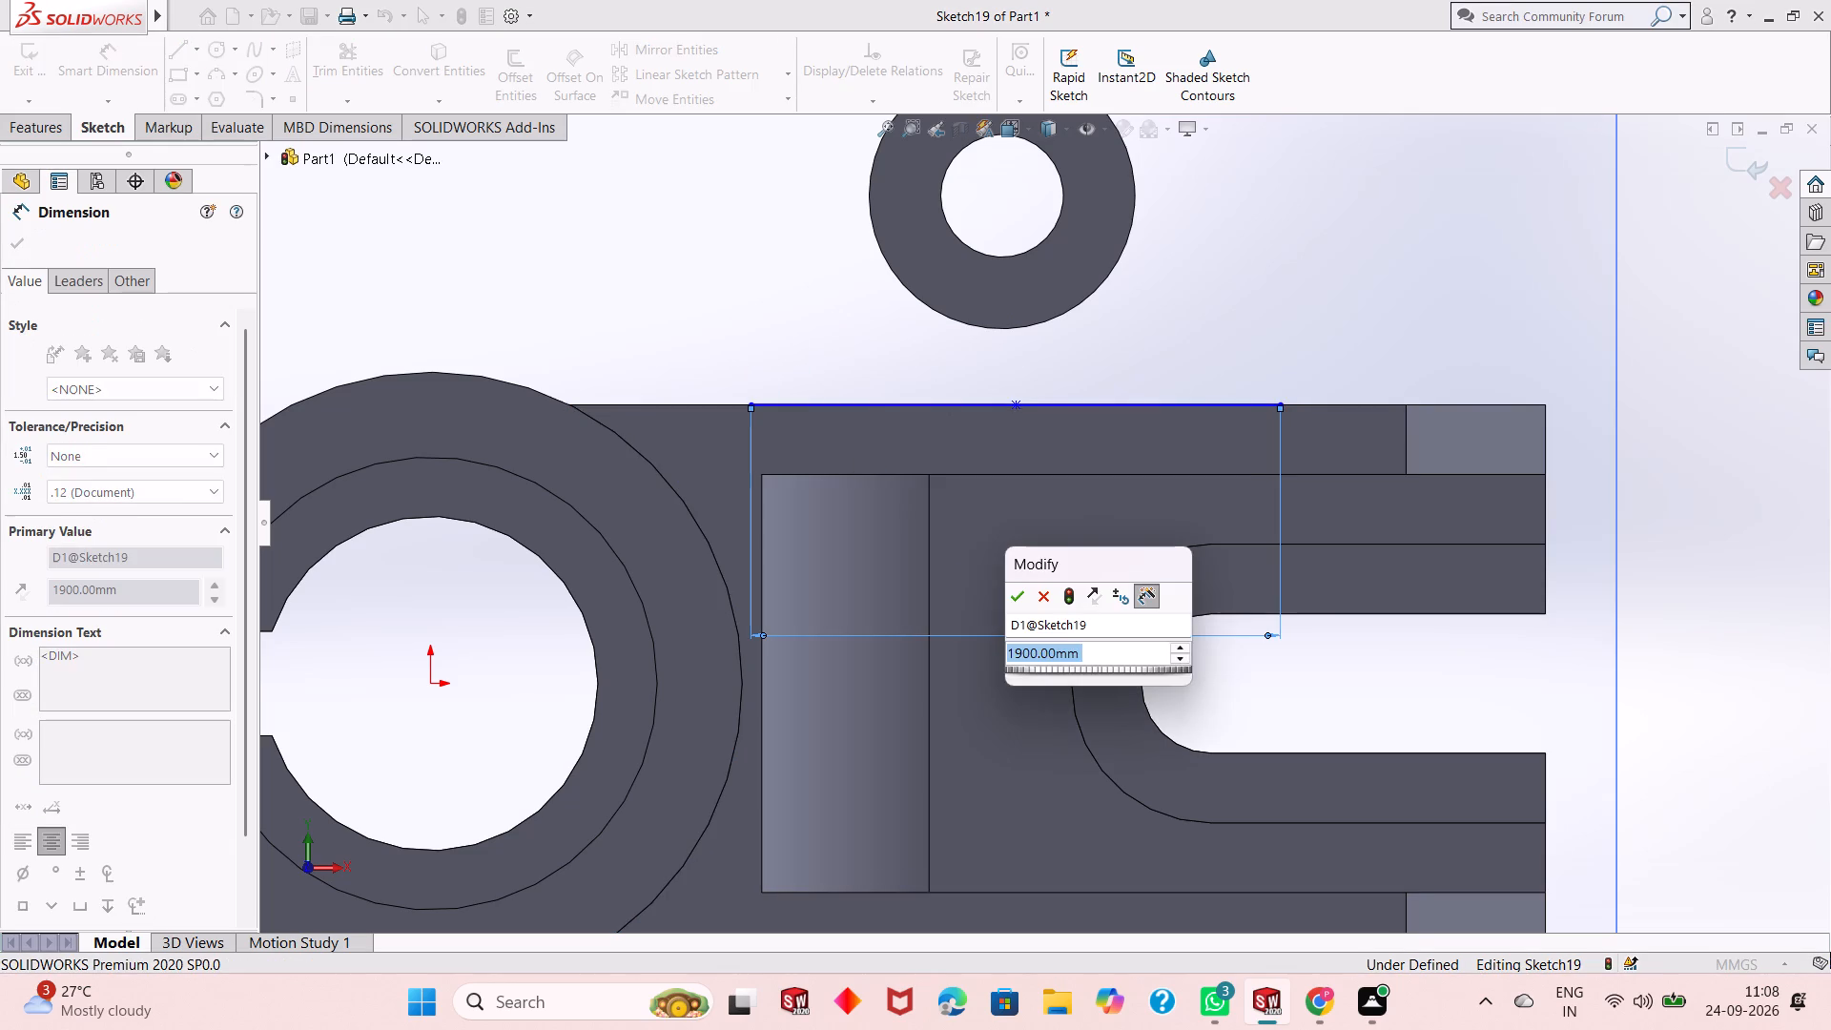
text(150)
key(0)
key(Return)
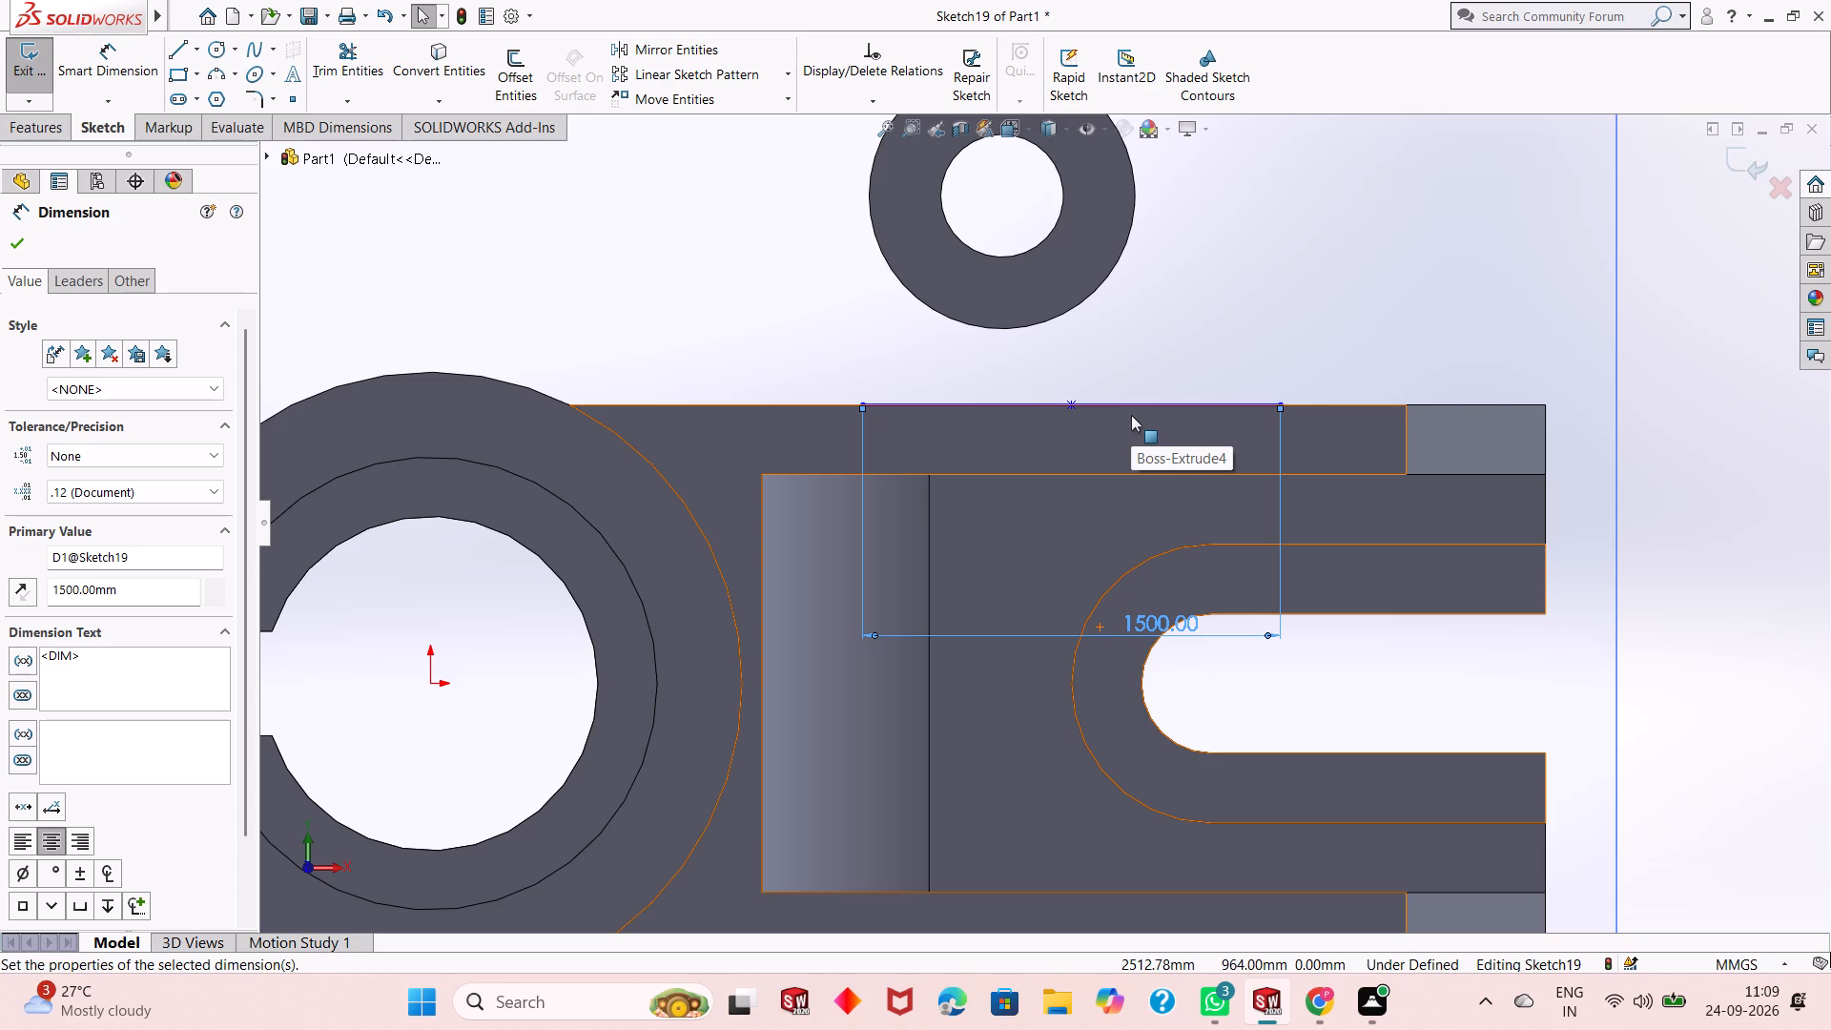
Set the length of the line on the arm's upper edge to 1800 mm.
double_click(1168, 632)
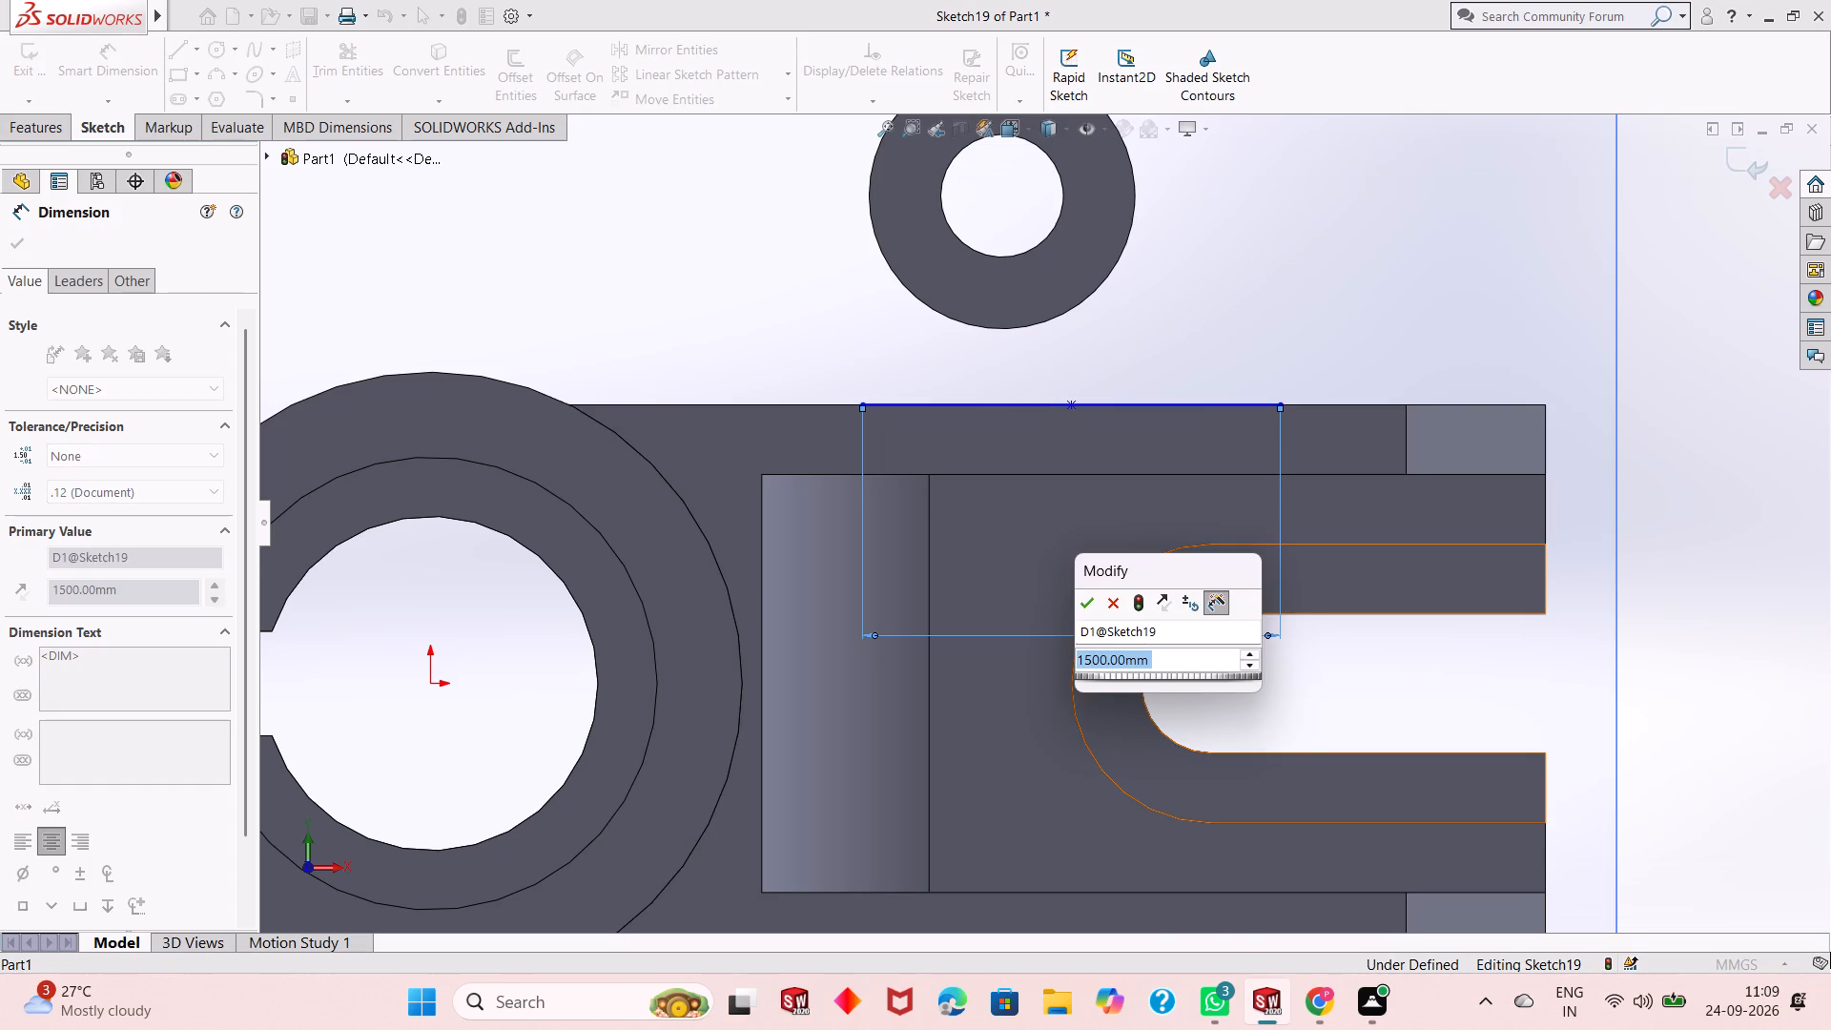
text(1800)
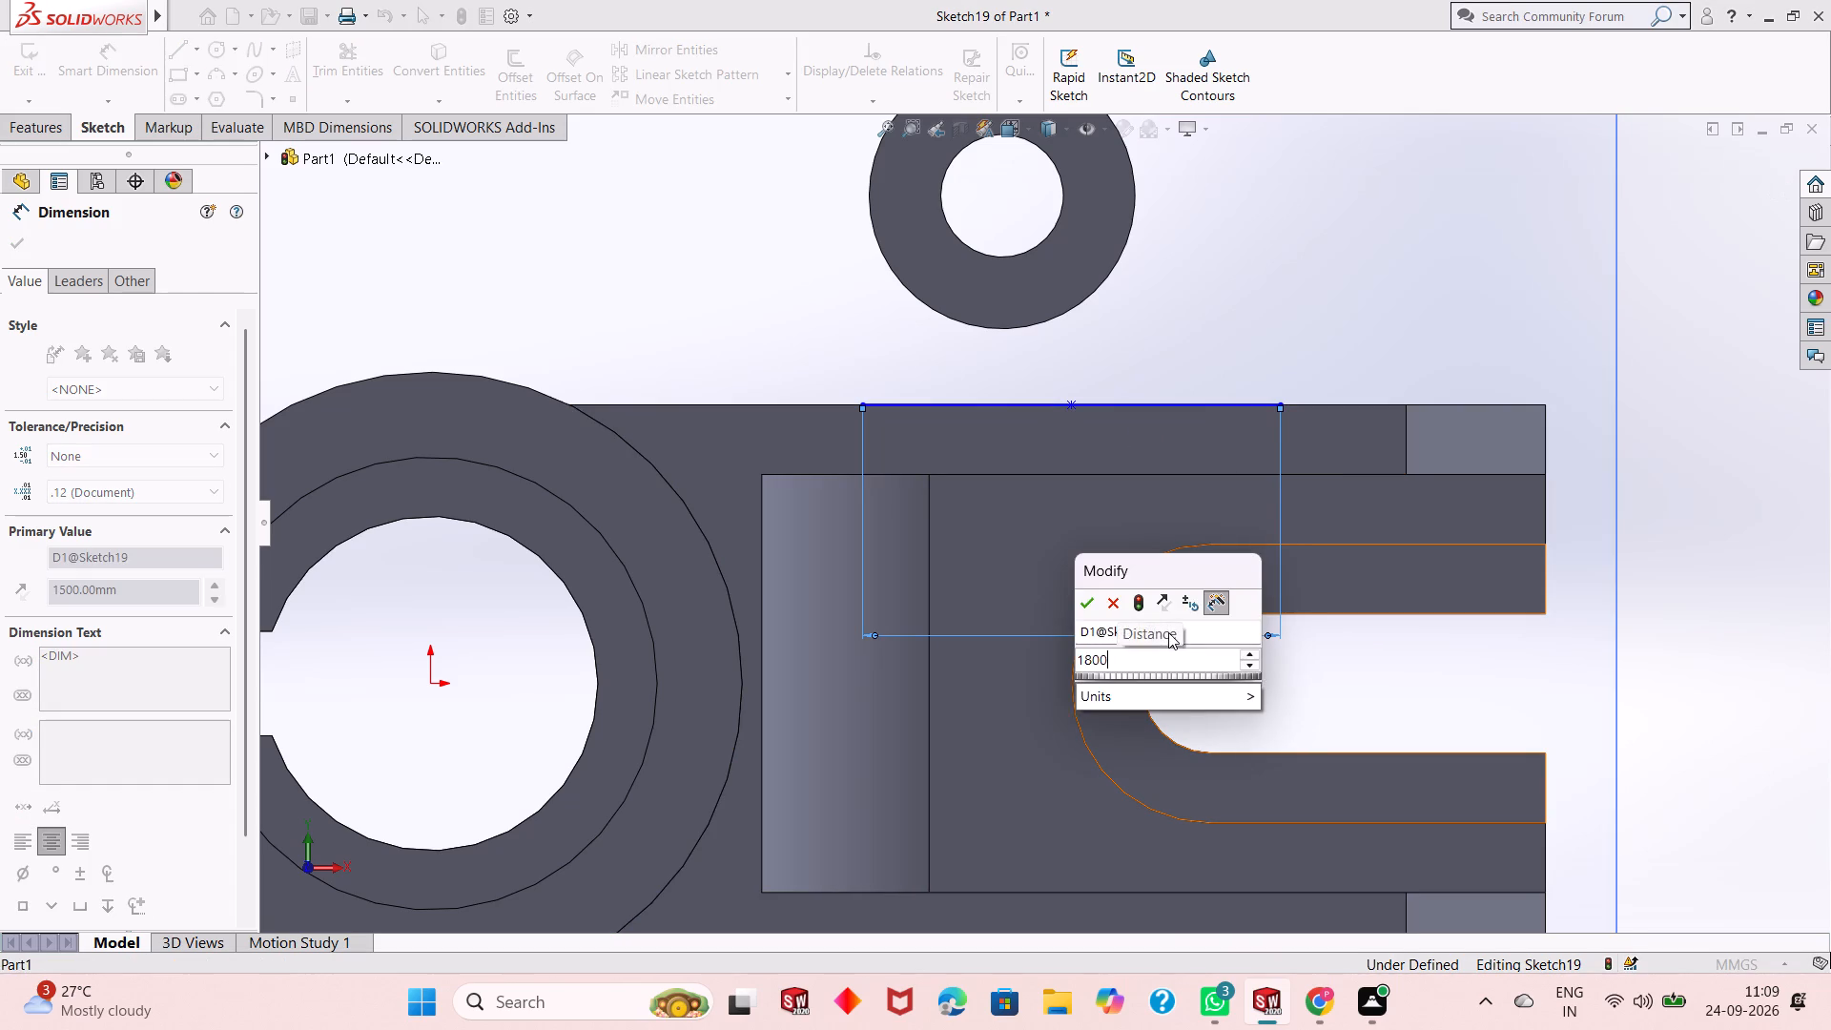
key(Return)
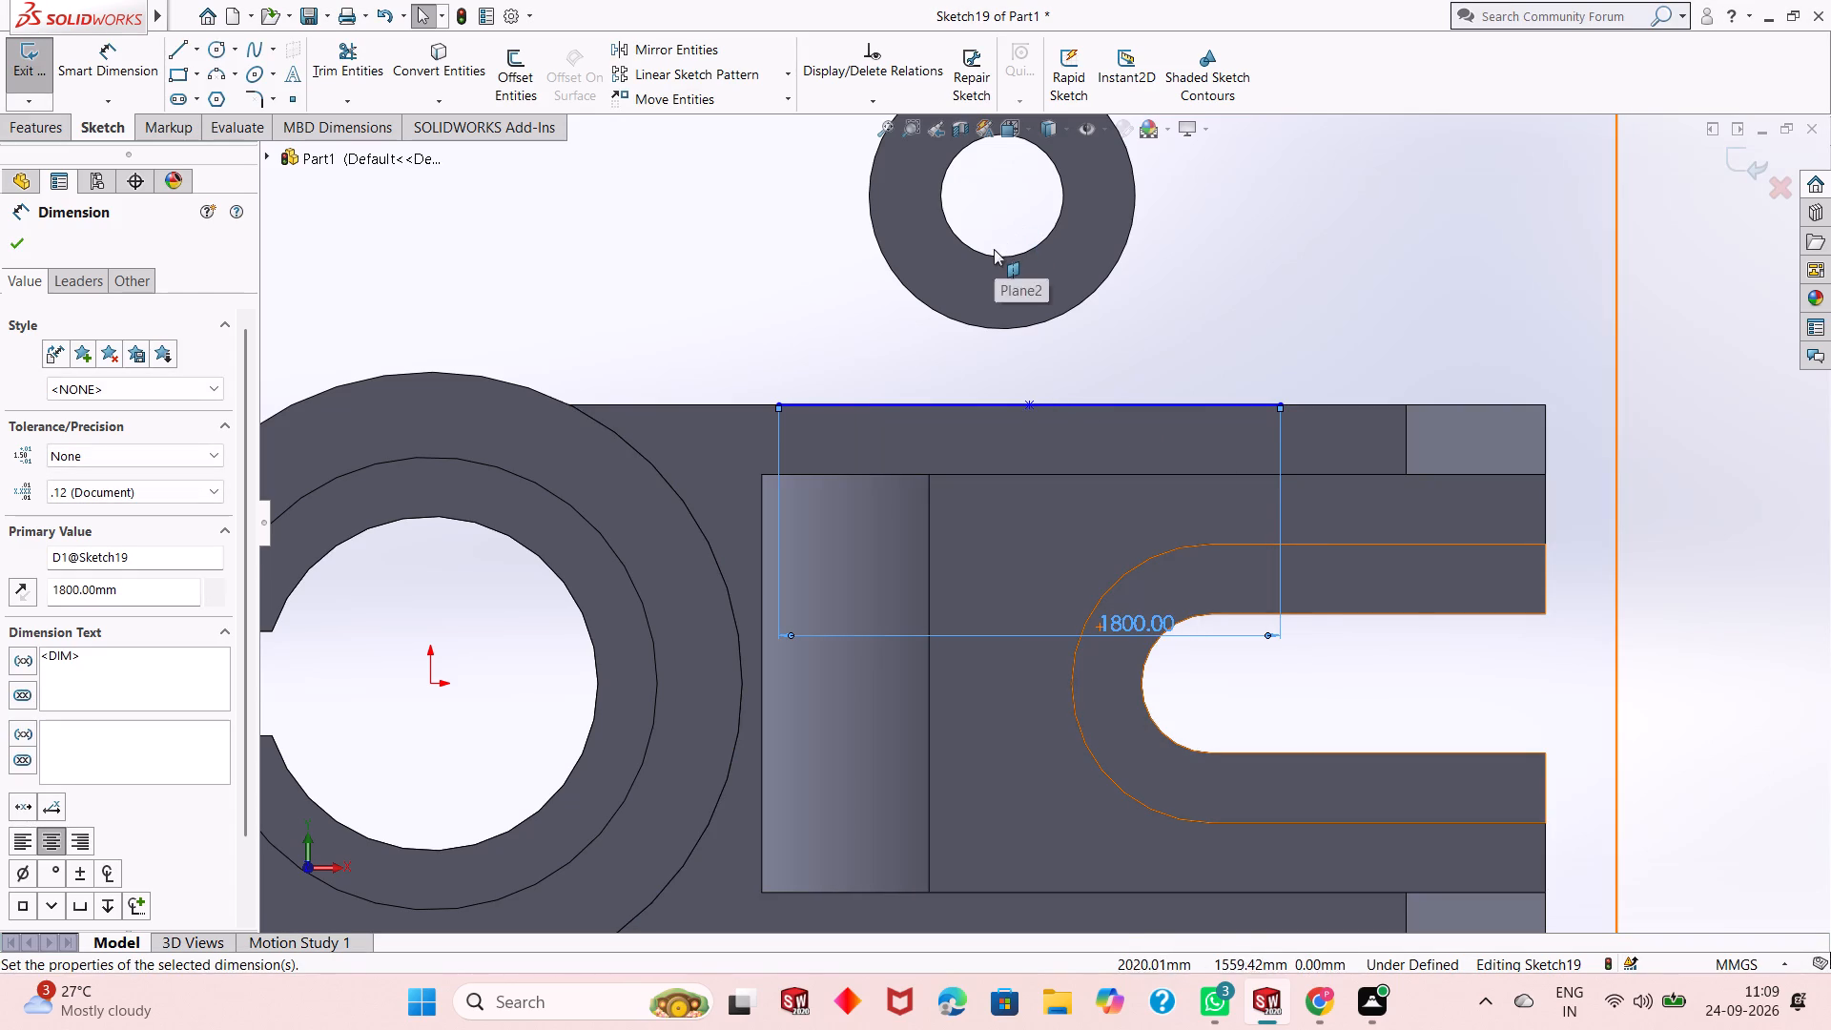
scroll(992, 258, up, 1)
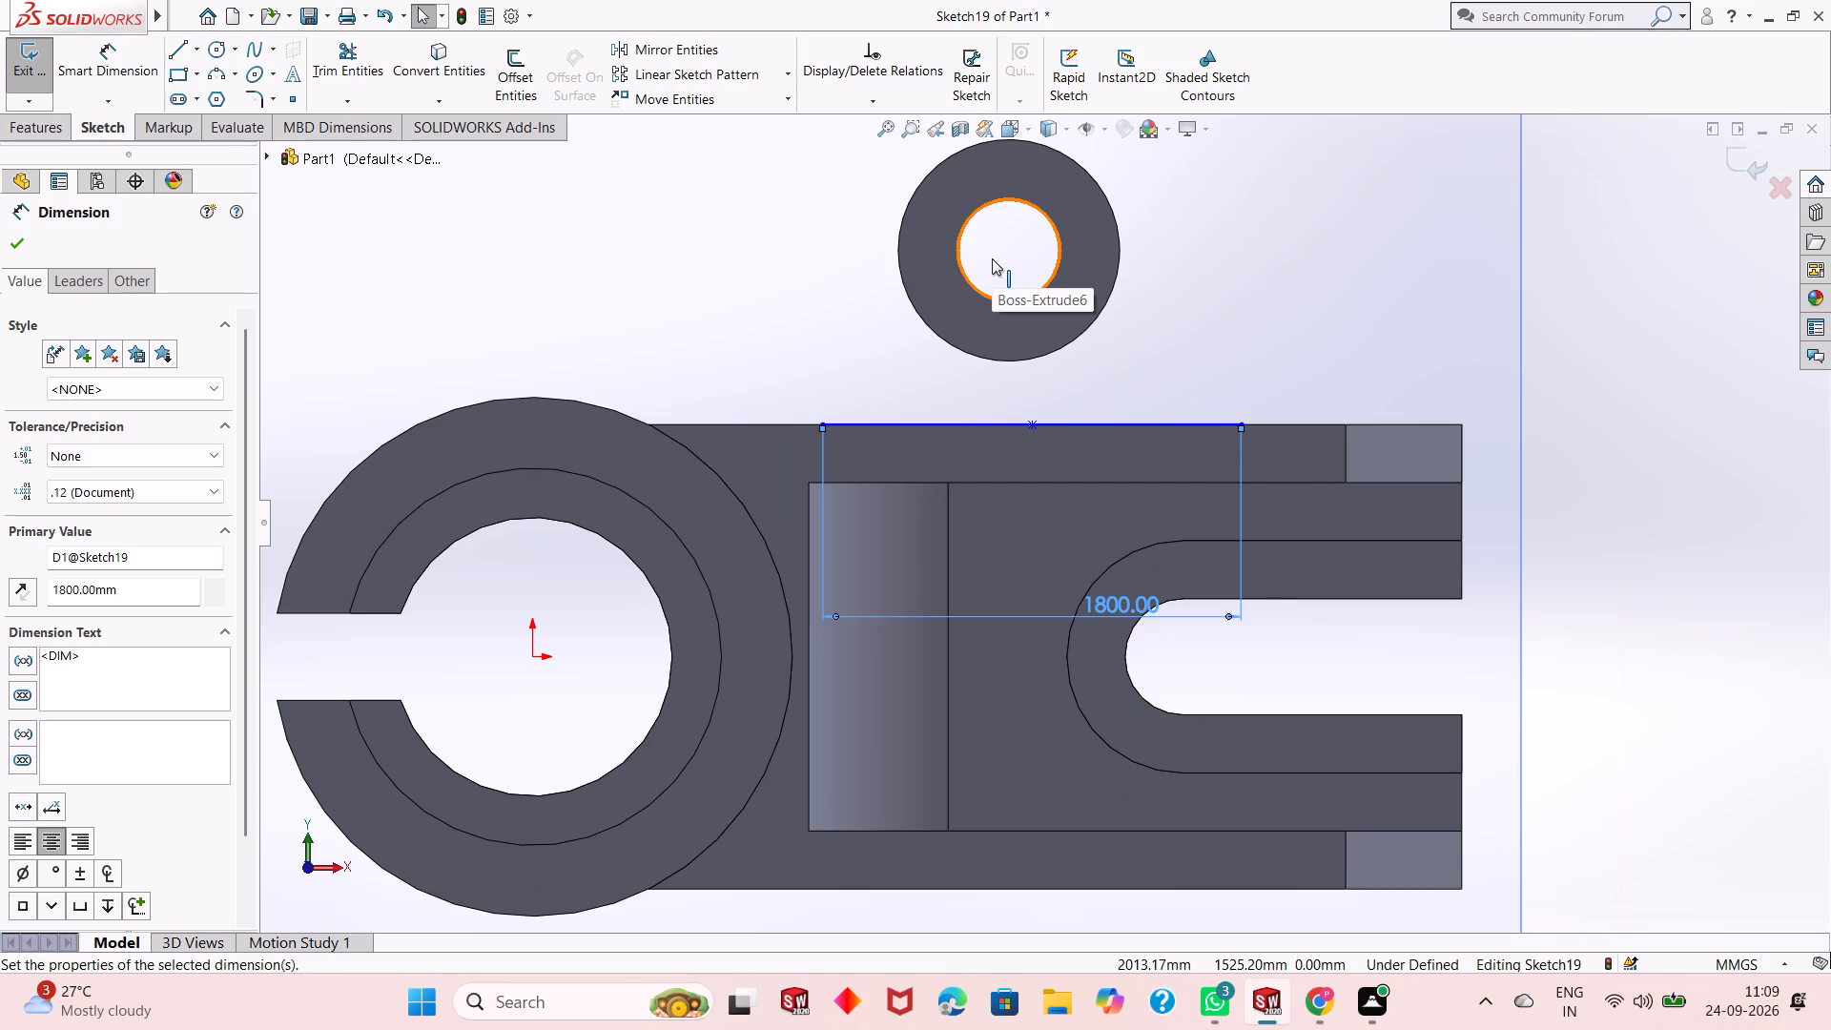
key(Escape)
key(Escape)
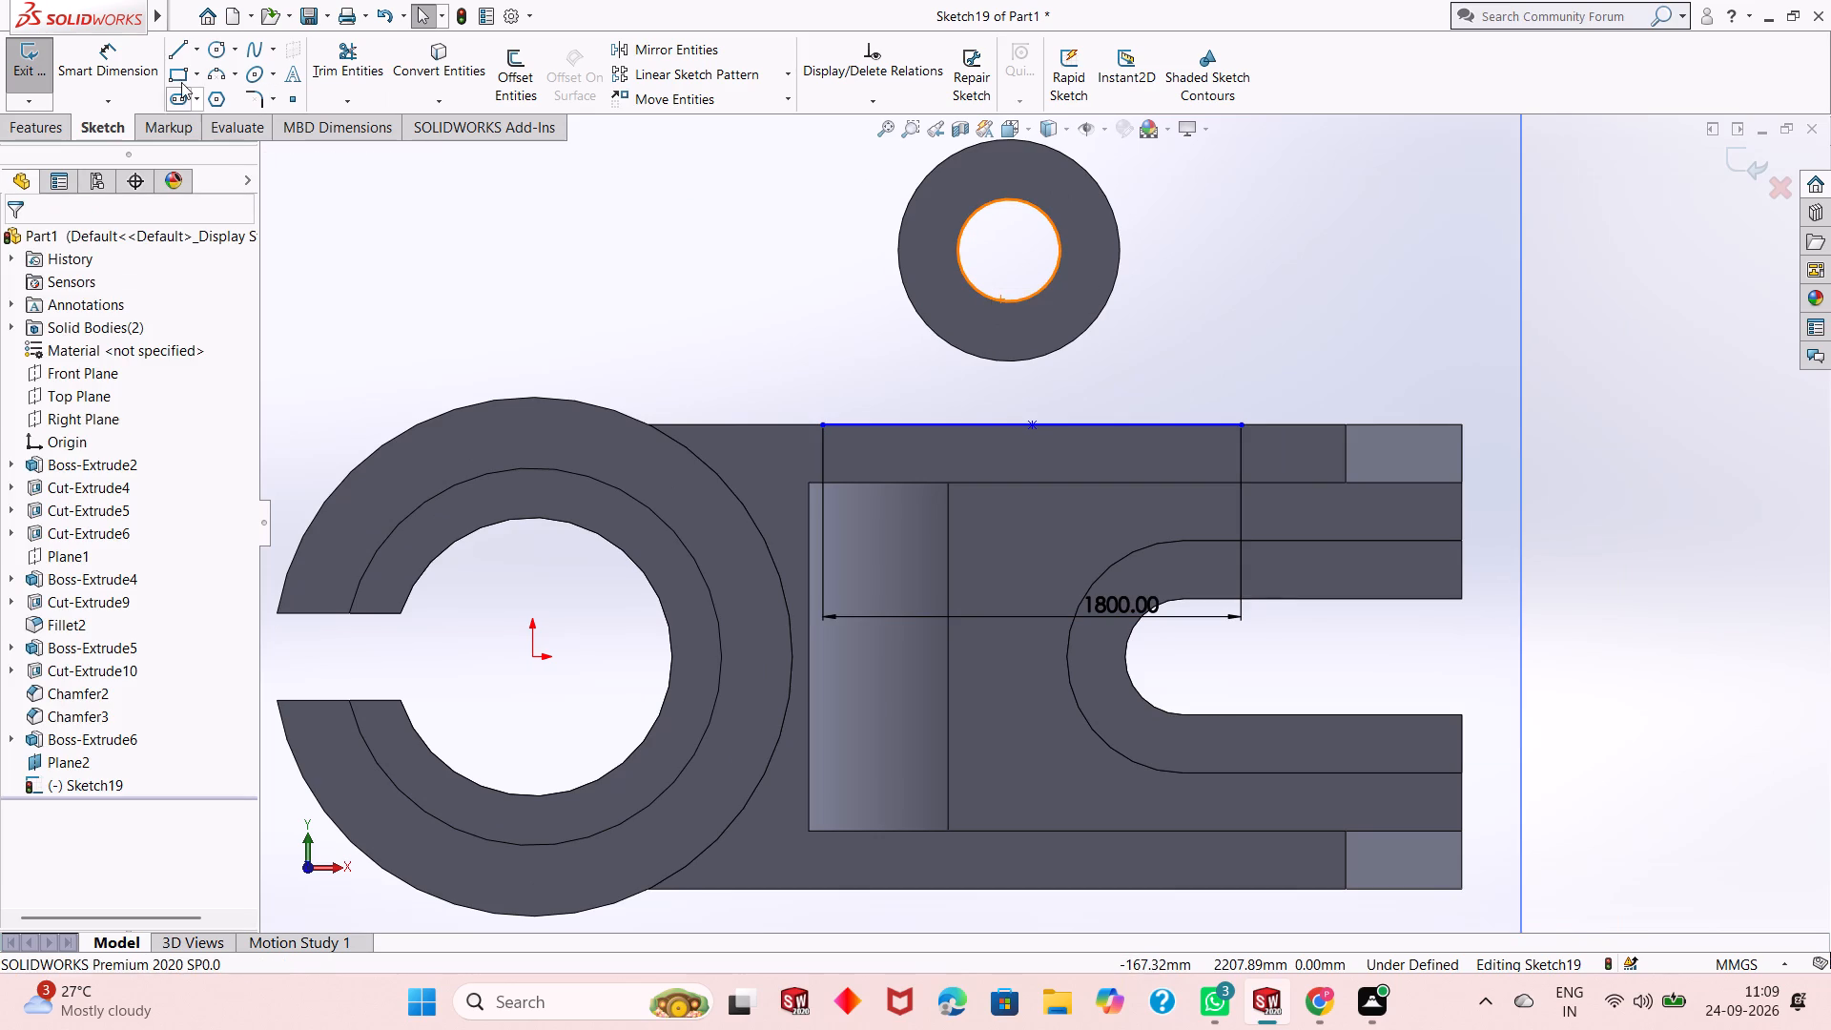
Sketch a vertical line about 220 mm long from the lowest point of the cylinder's bore to its centre.
click(173, 51)
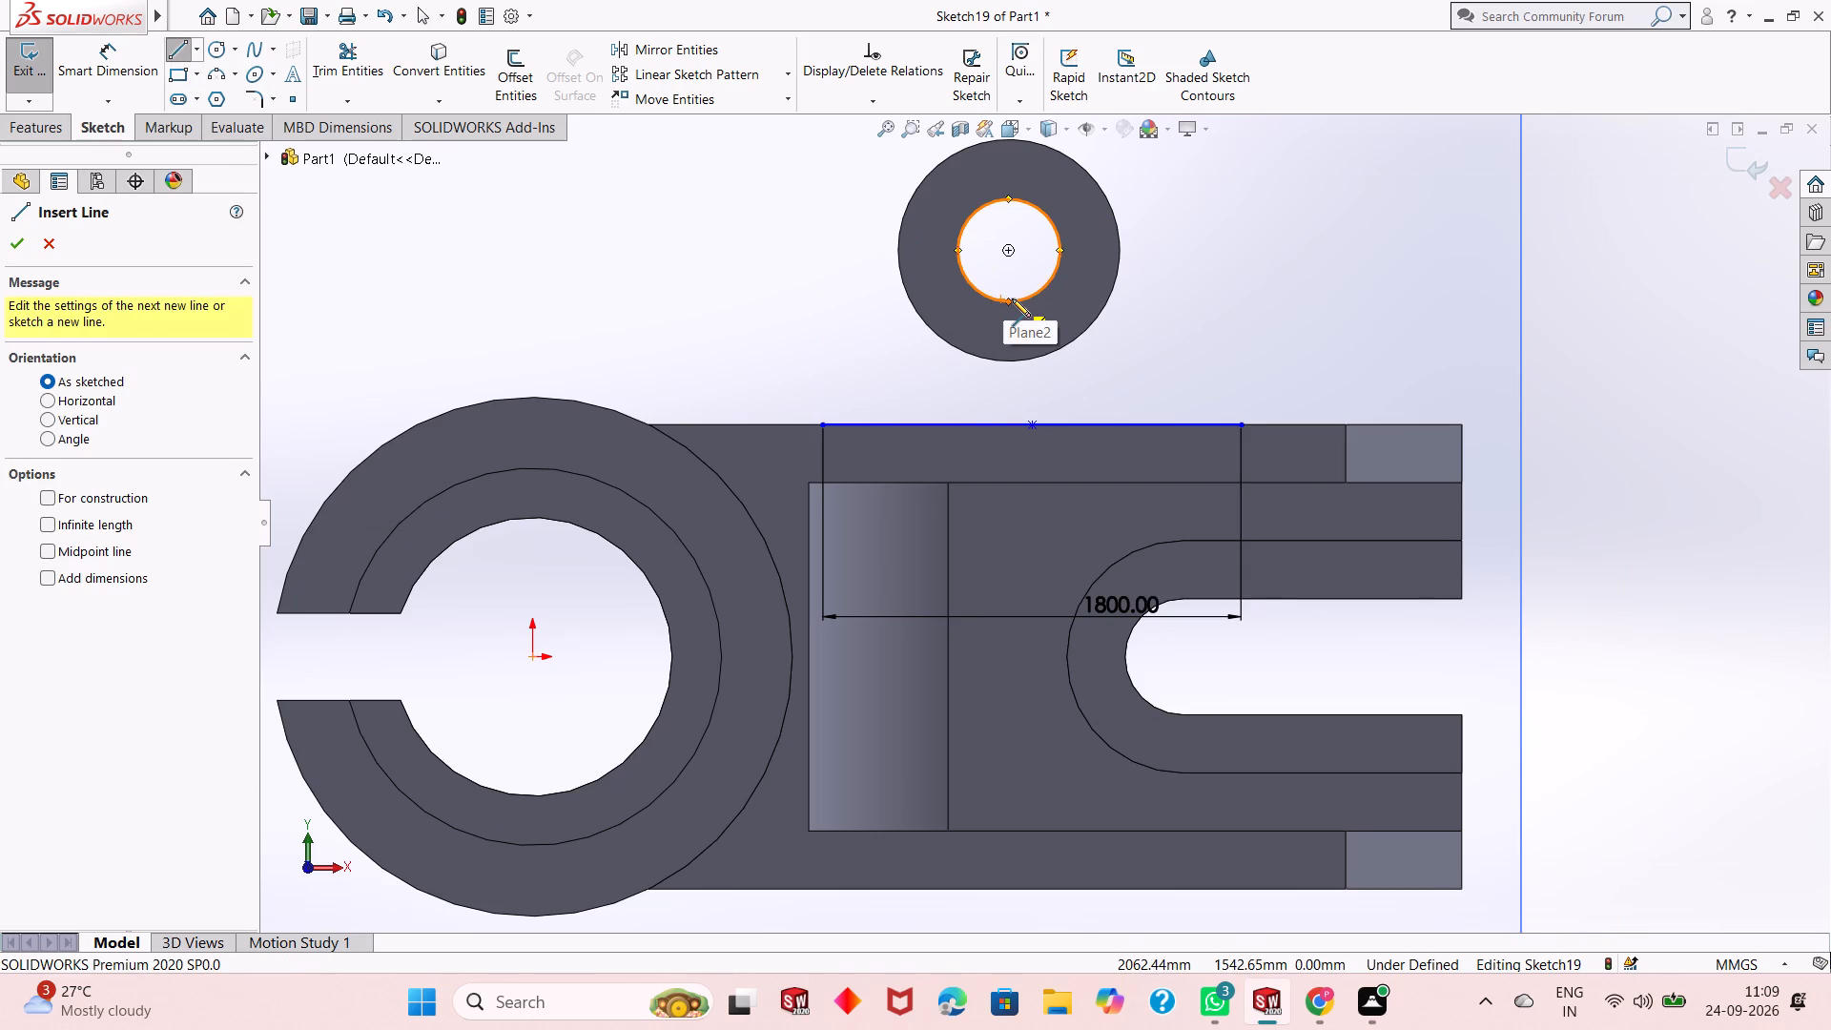
click(1010, 301)
click(1006, 251)
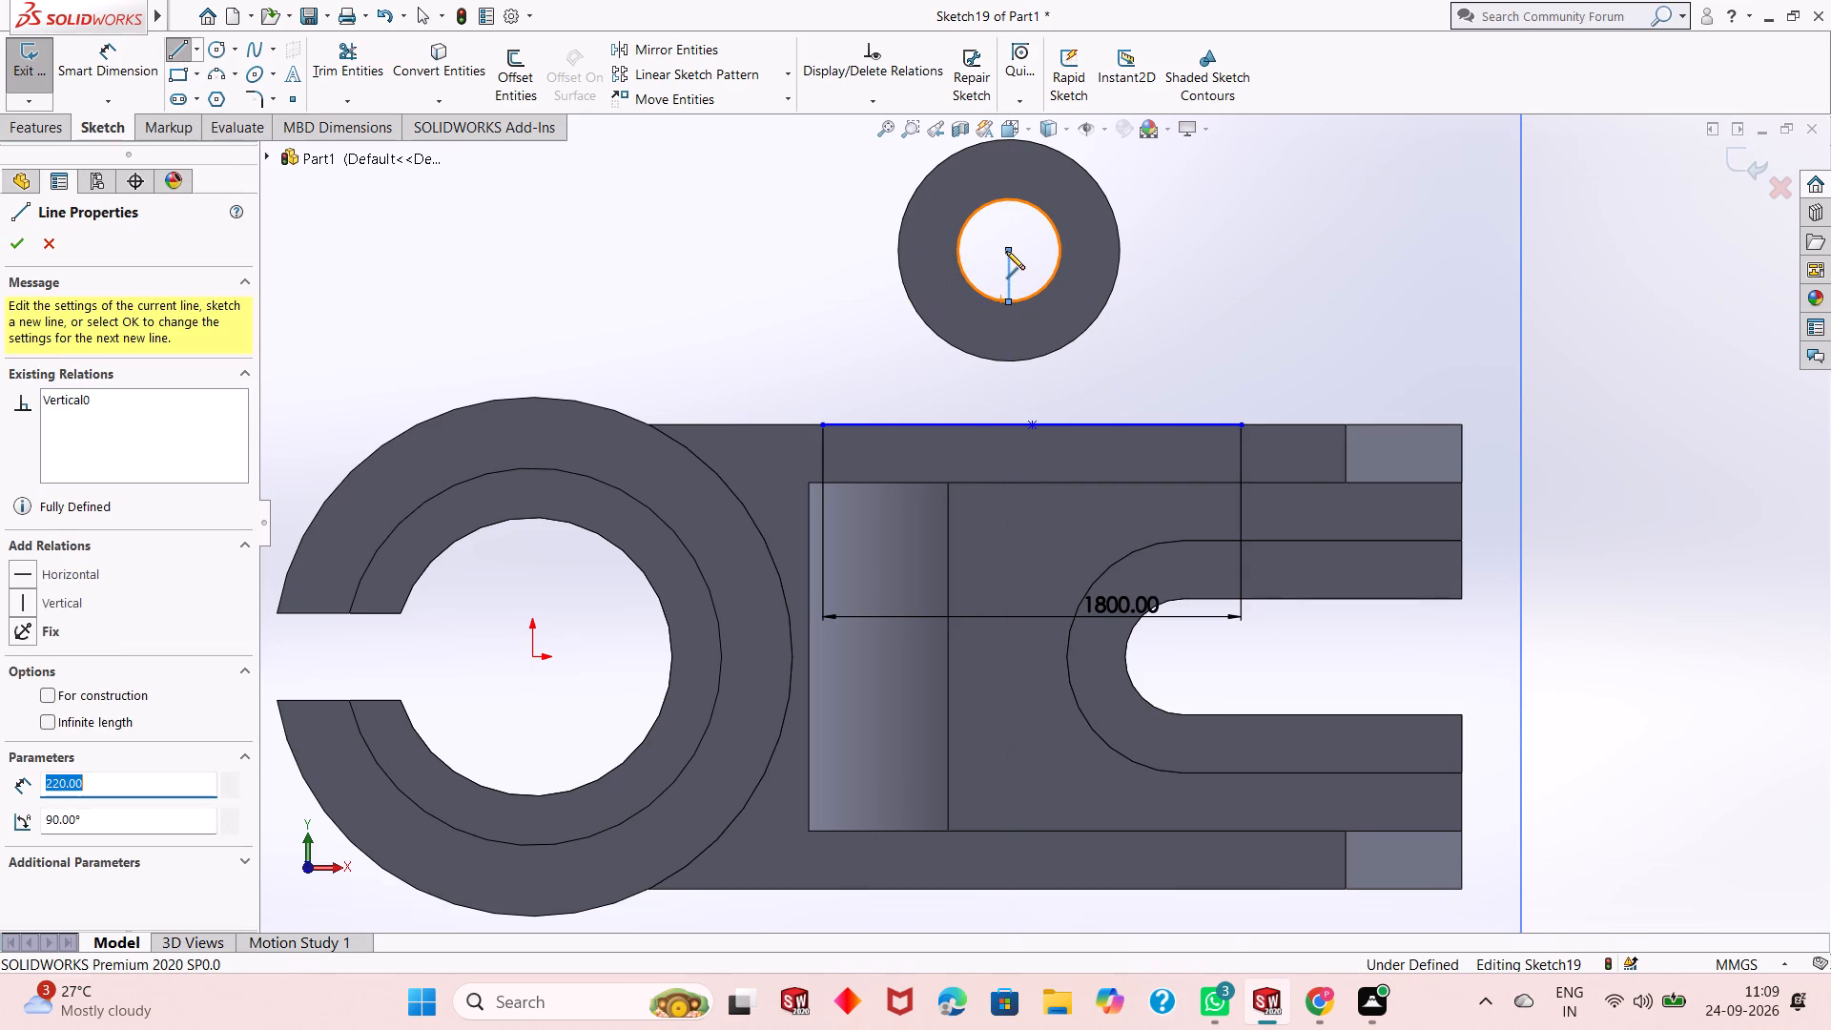
key(Escape)
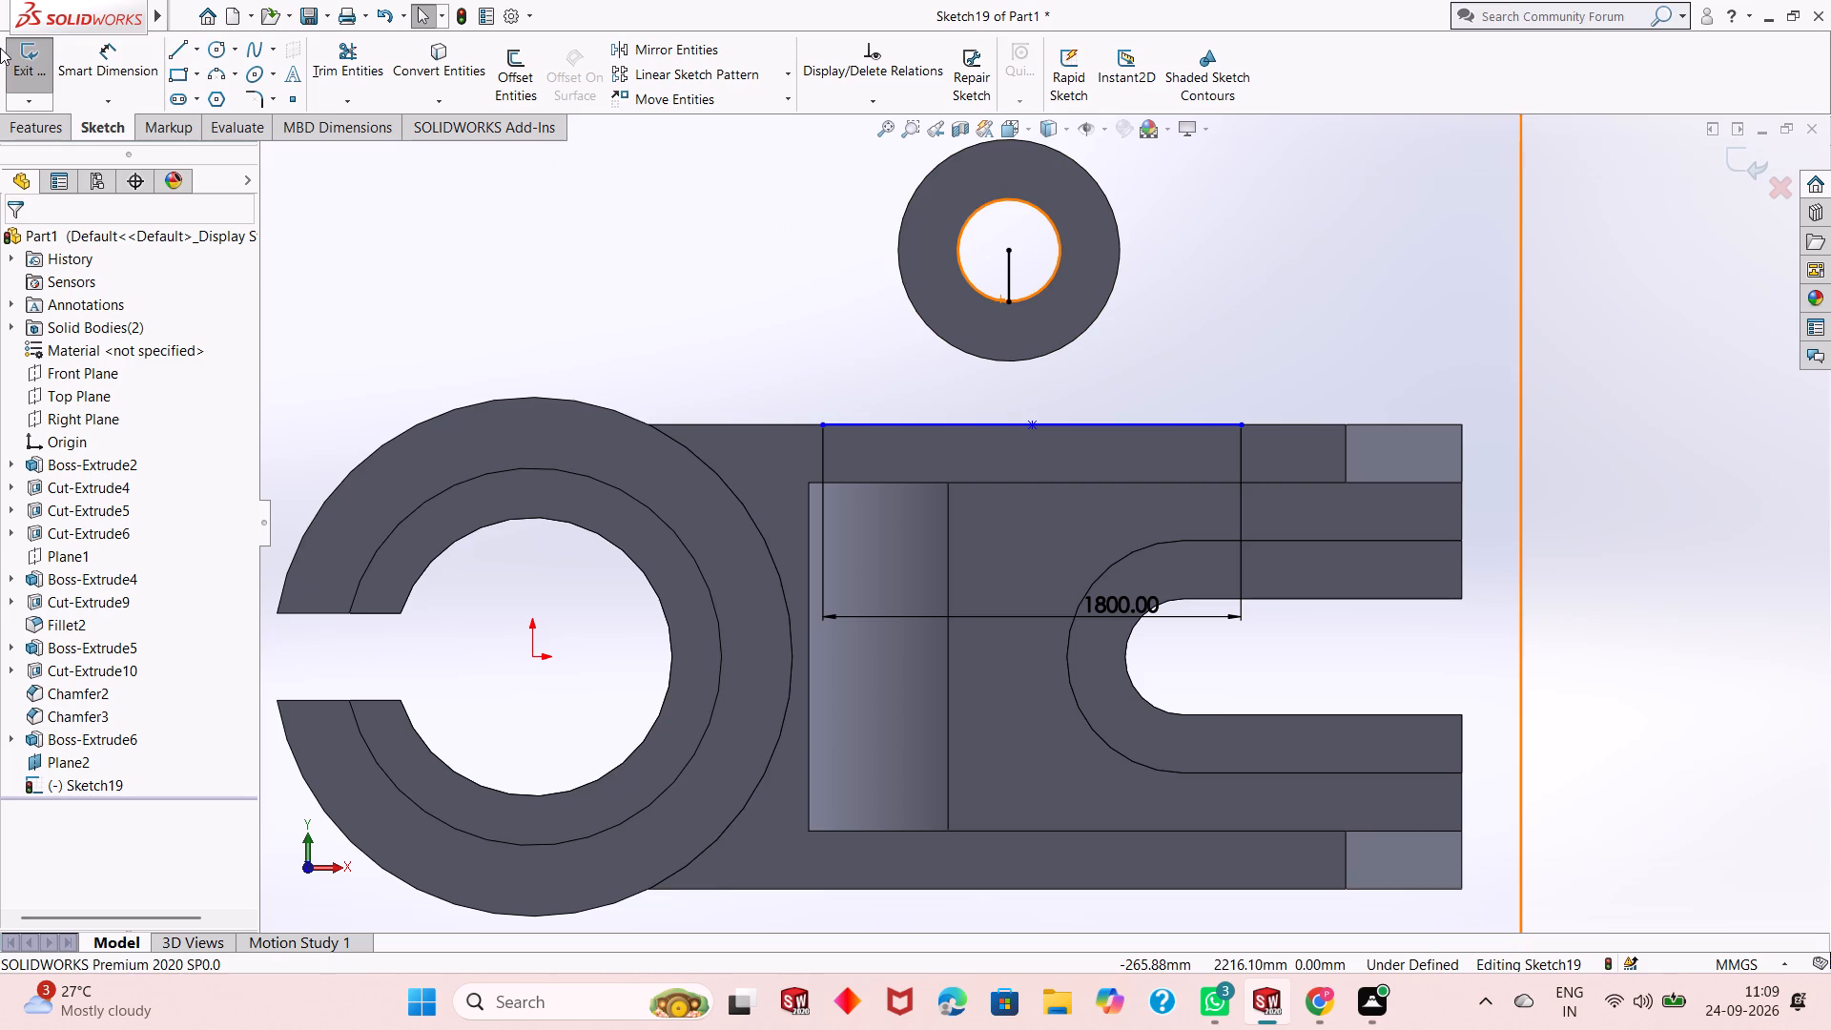
Dimension the ring-side end of the 1800 mm line horizontally from the cylinder's centre and set the distance to 900 mm.
click(75, 66)
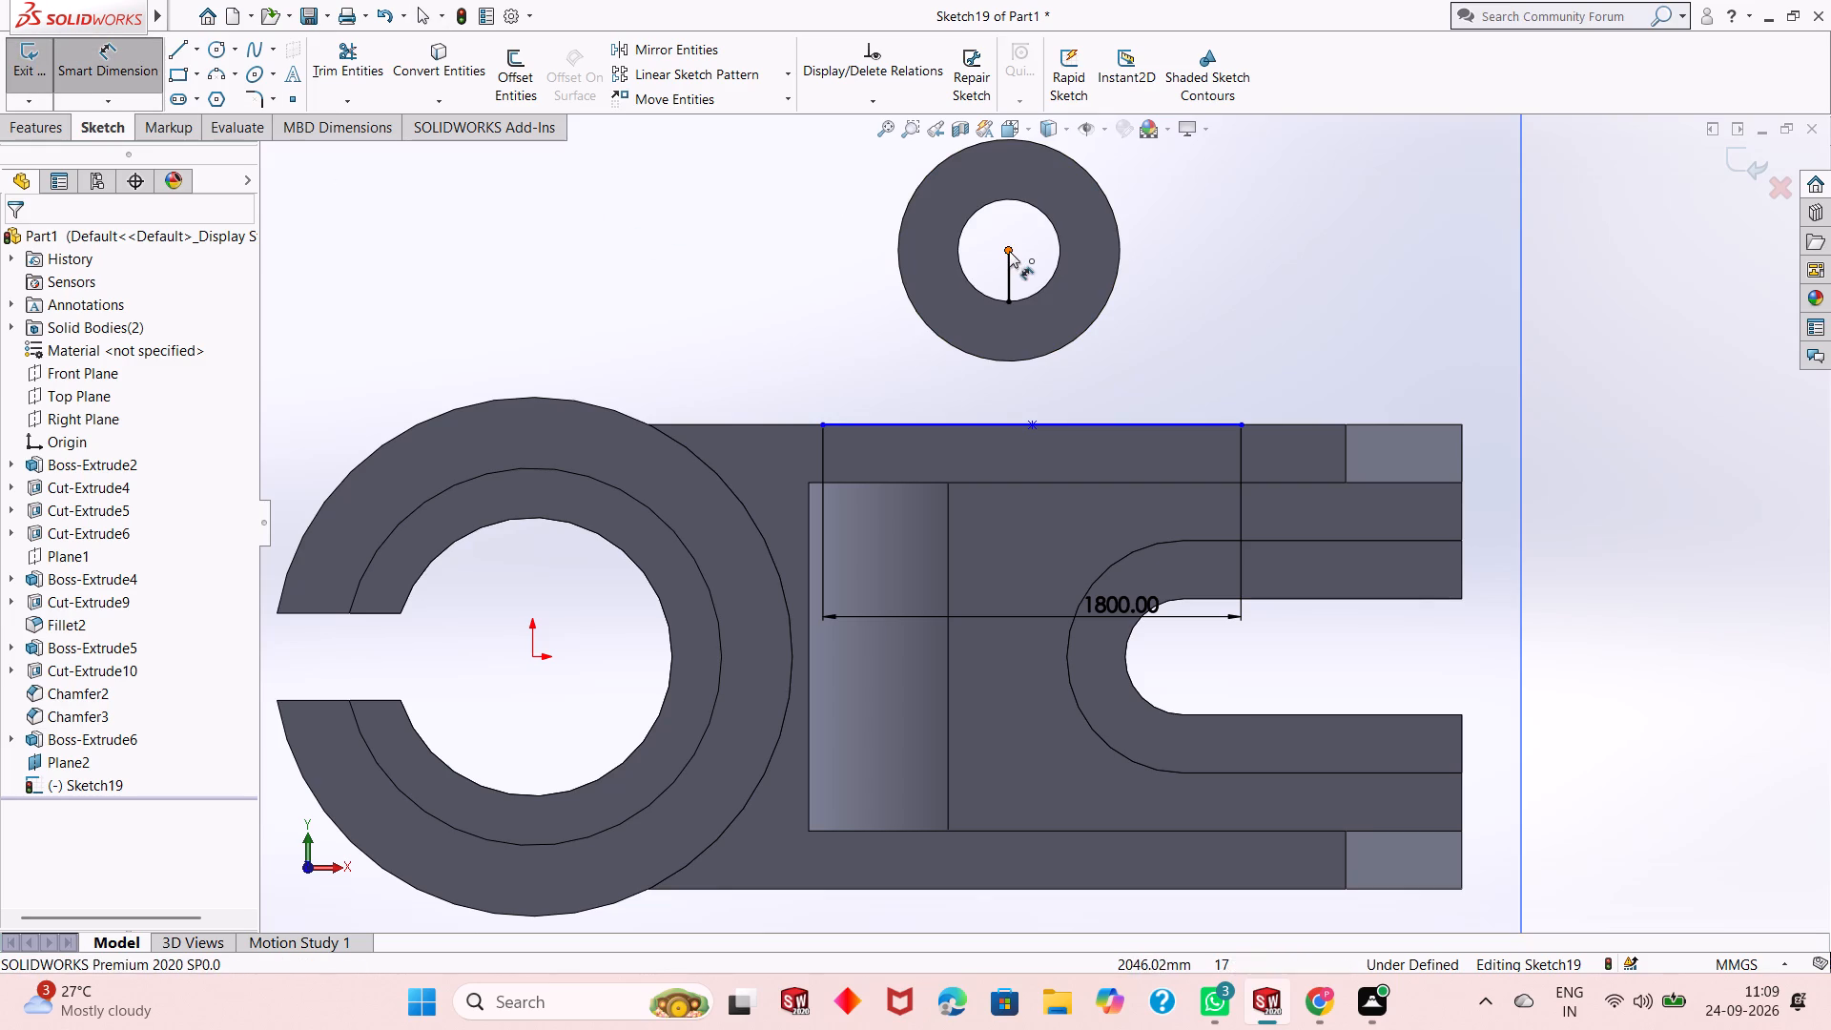
click(1009, 251)
click(820, 426)
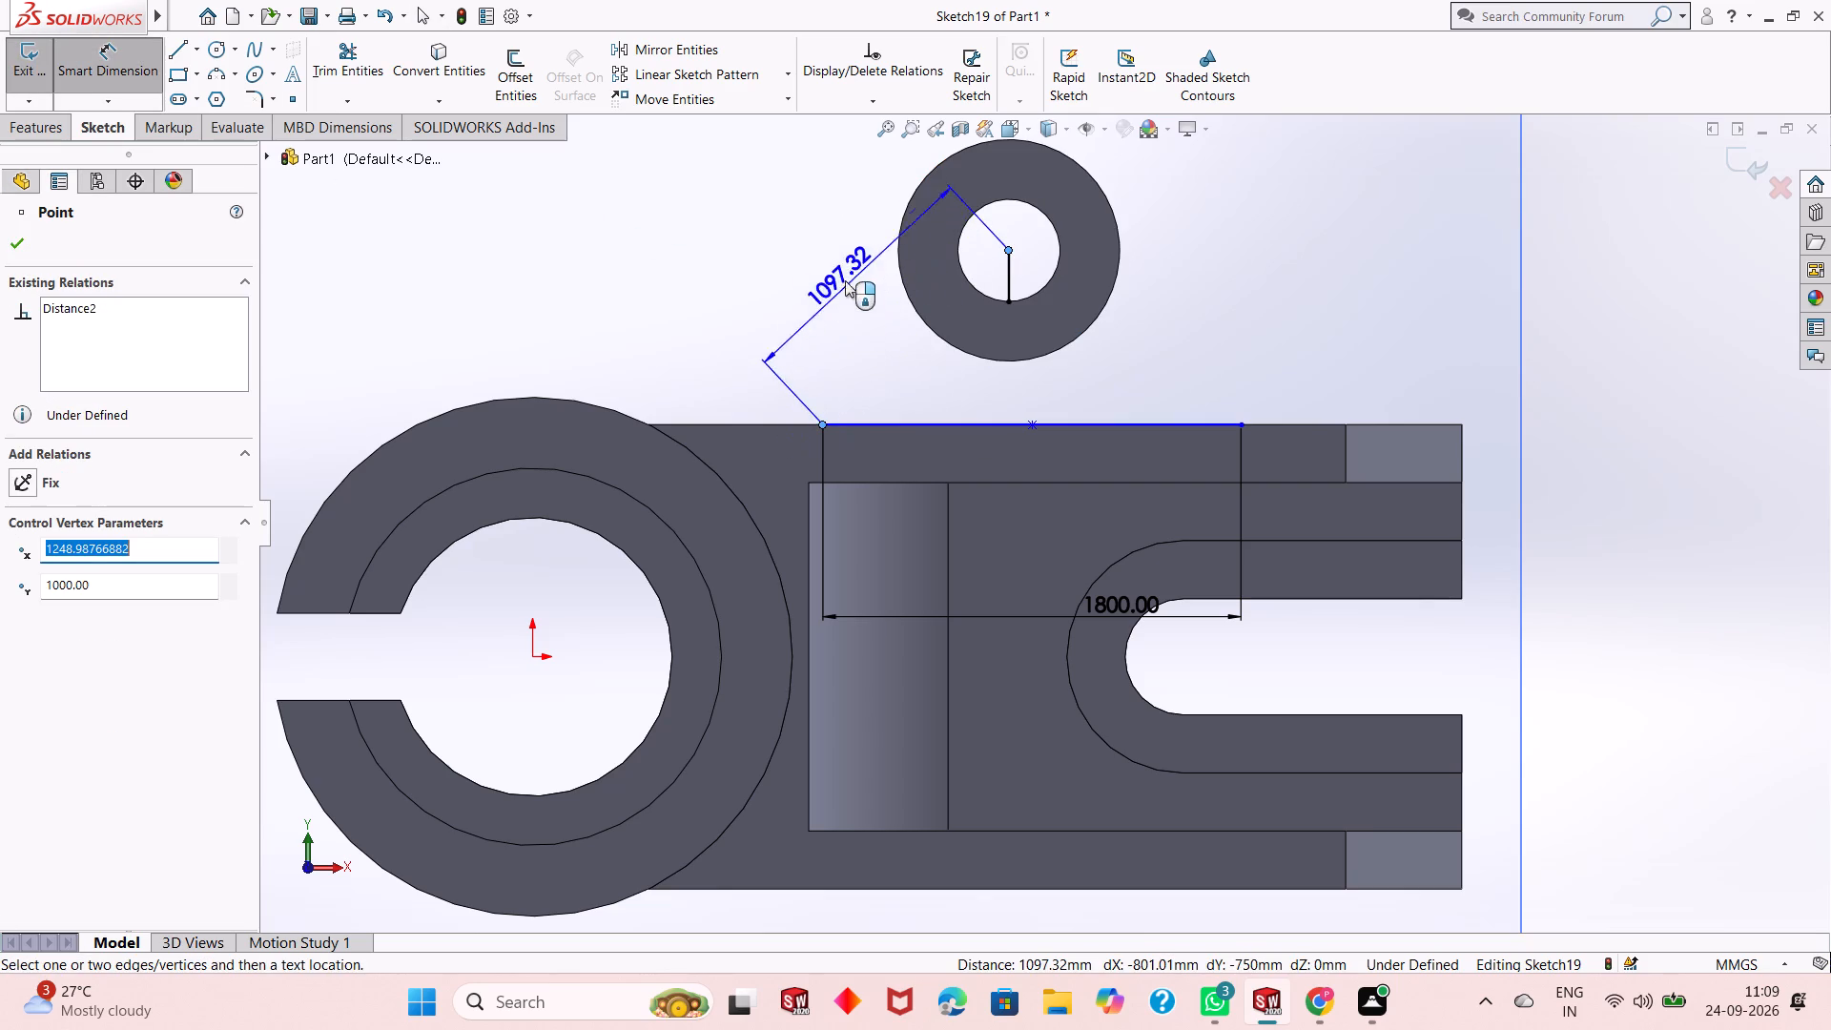
click(833, 229)
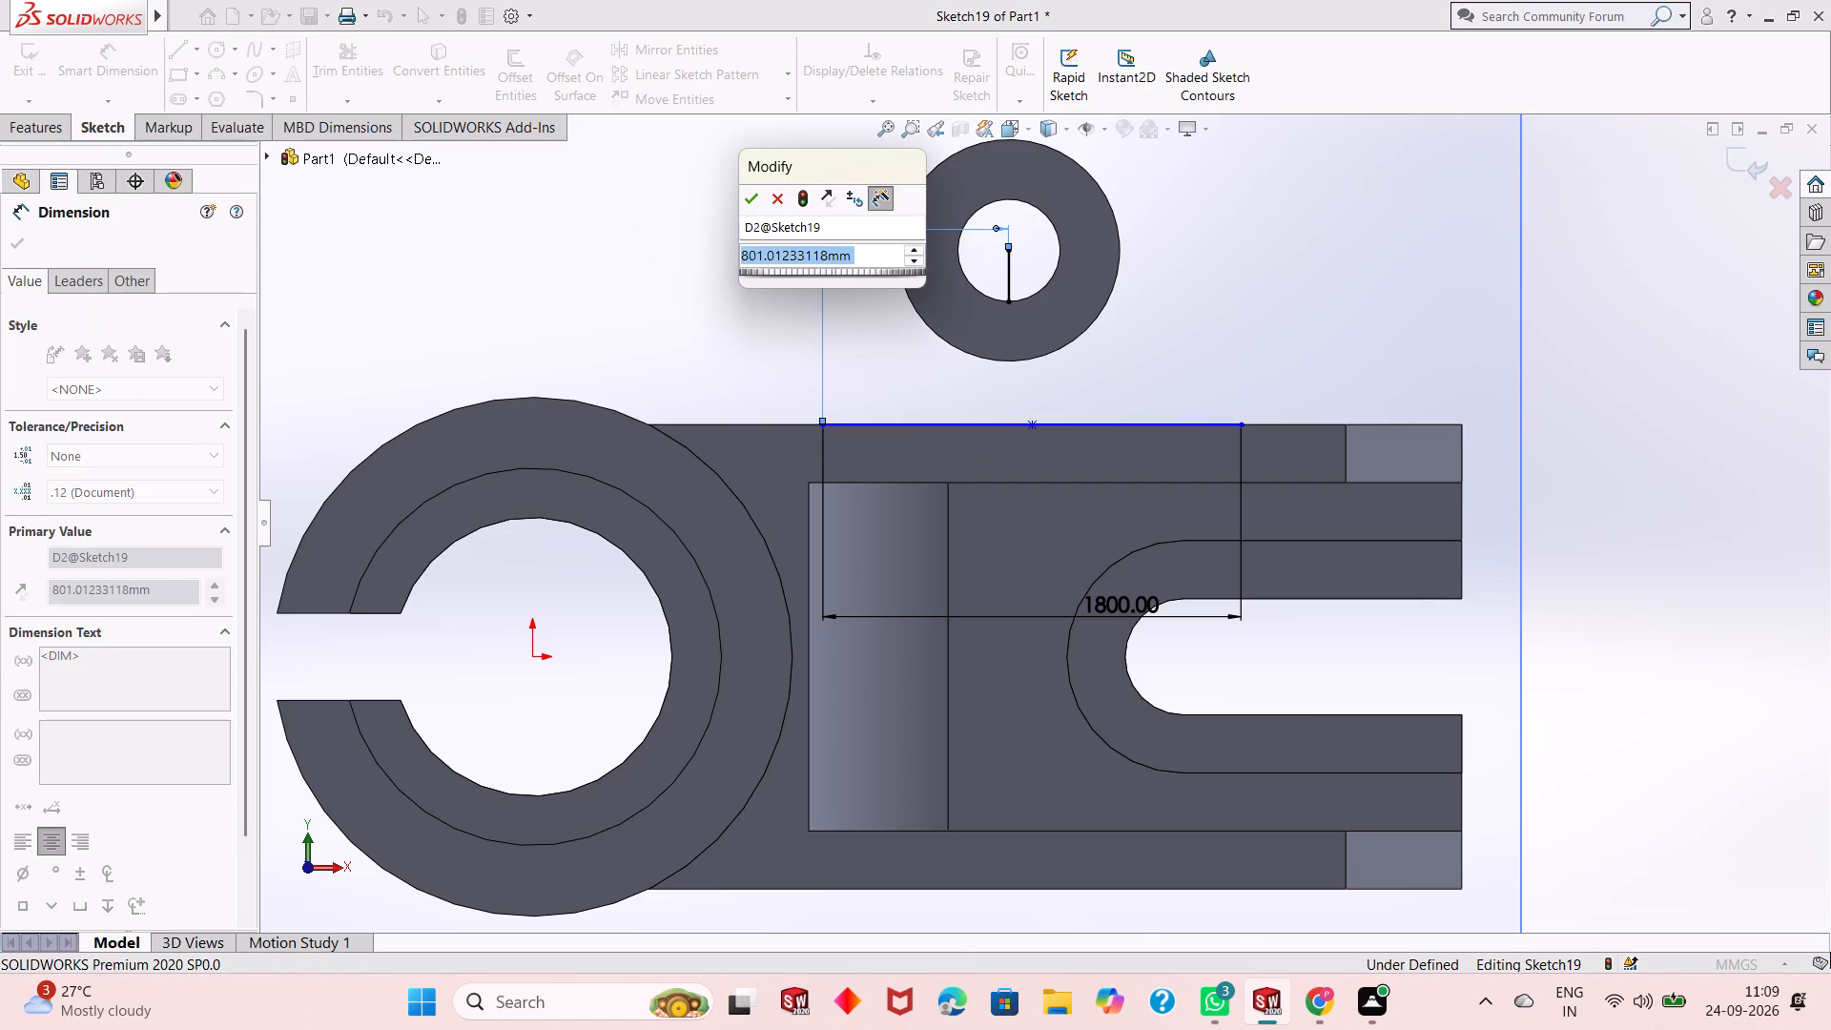
text(900)
key(Return)
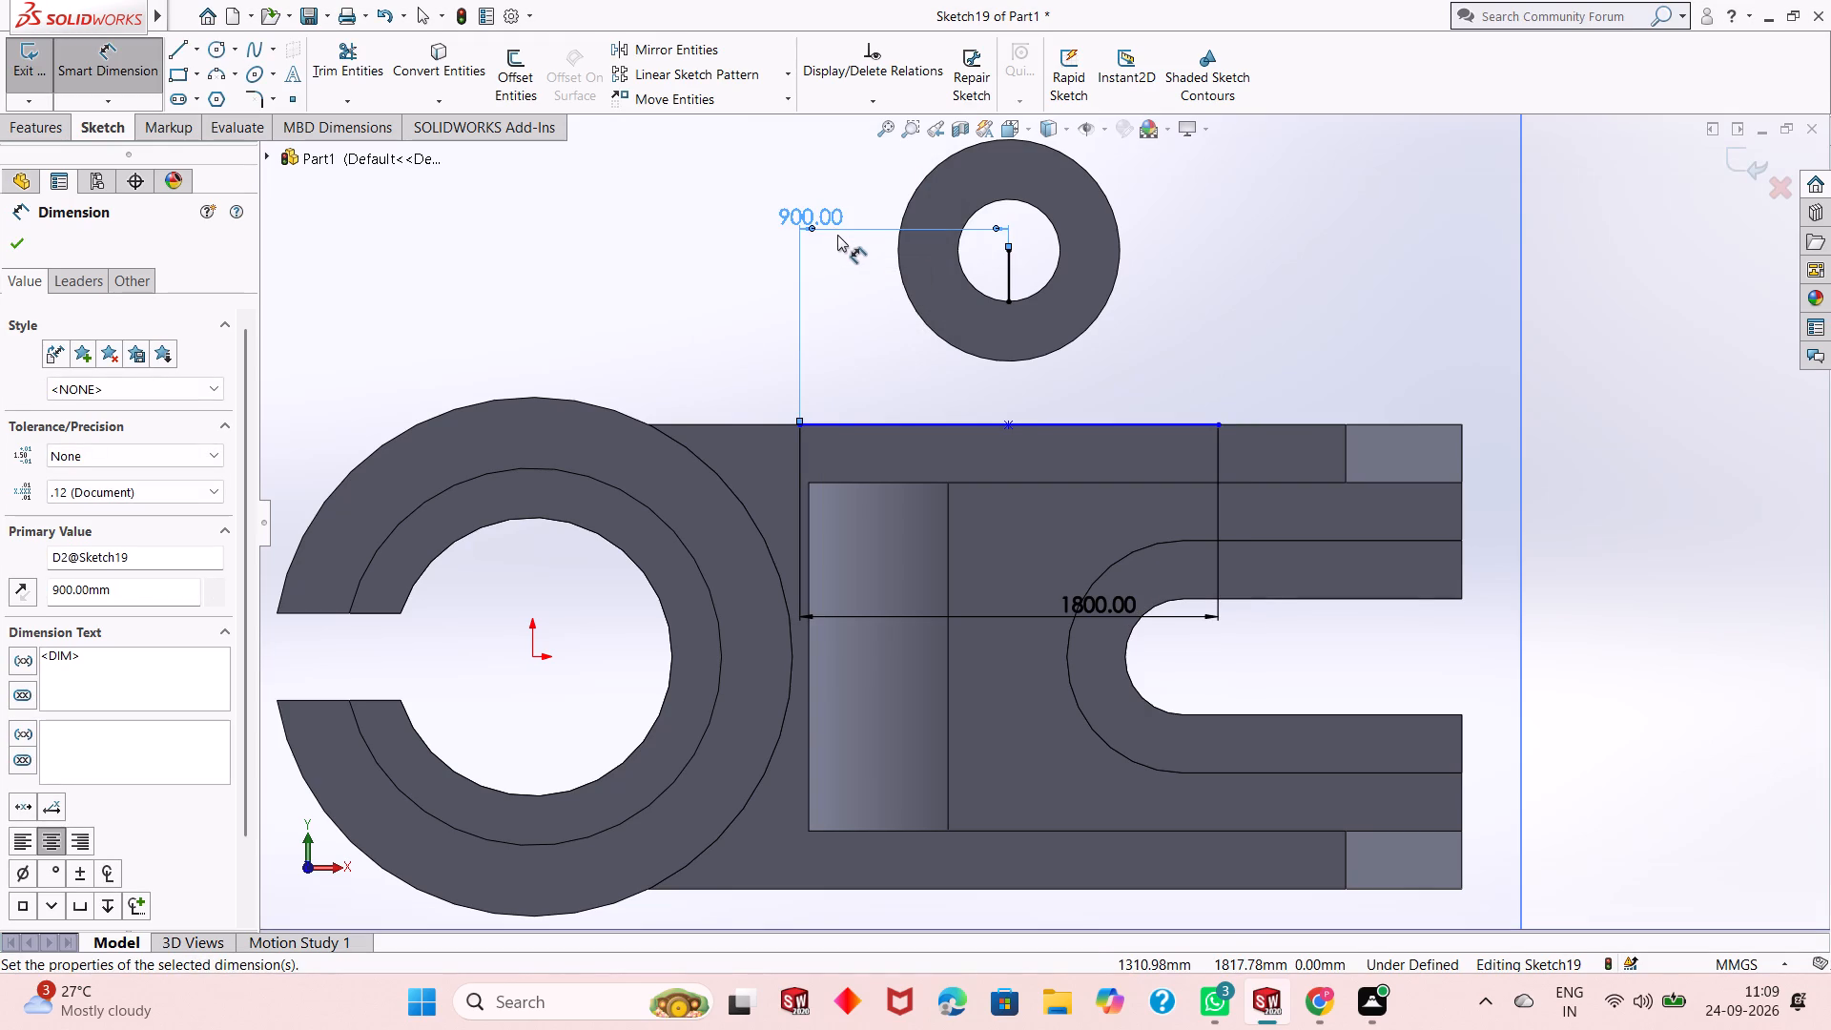
right_click(574, 233)
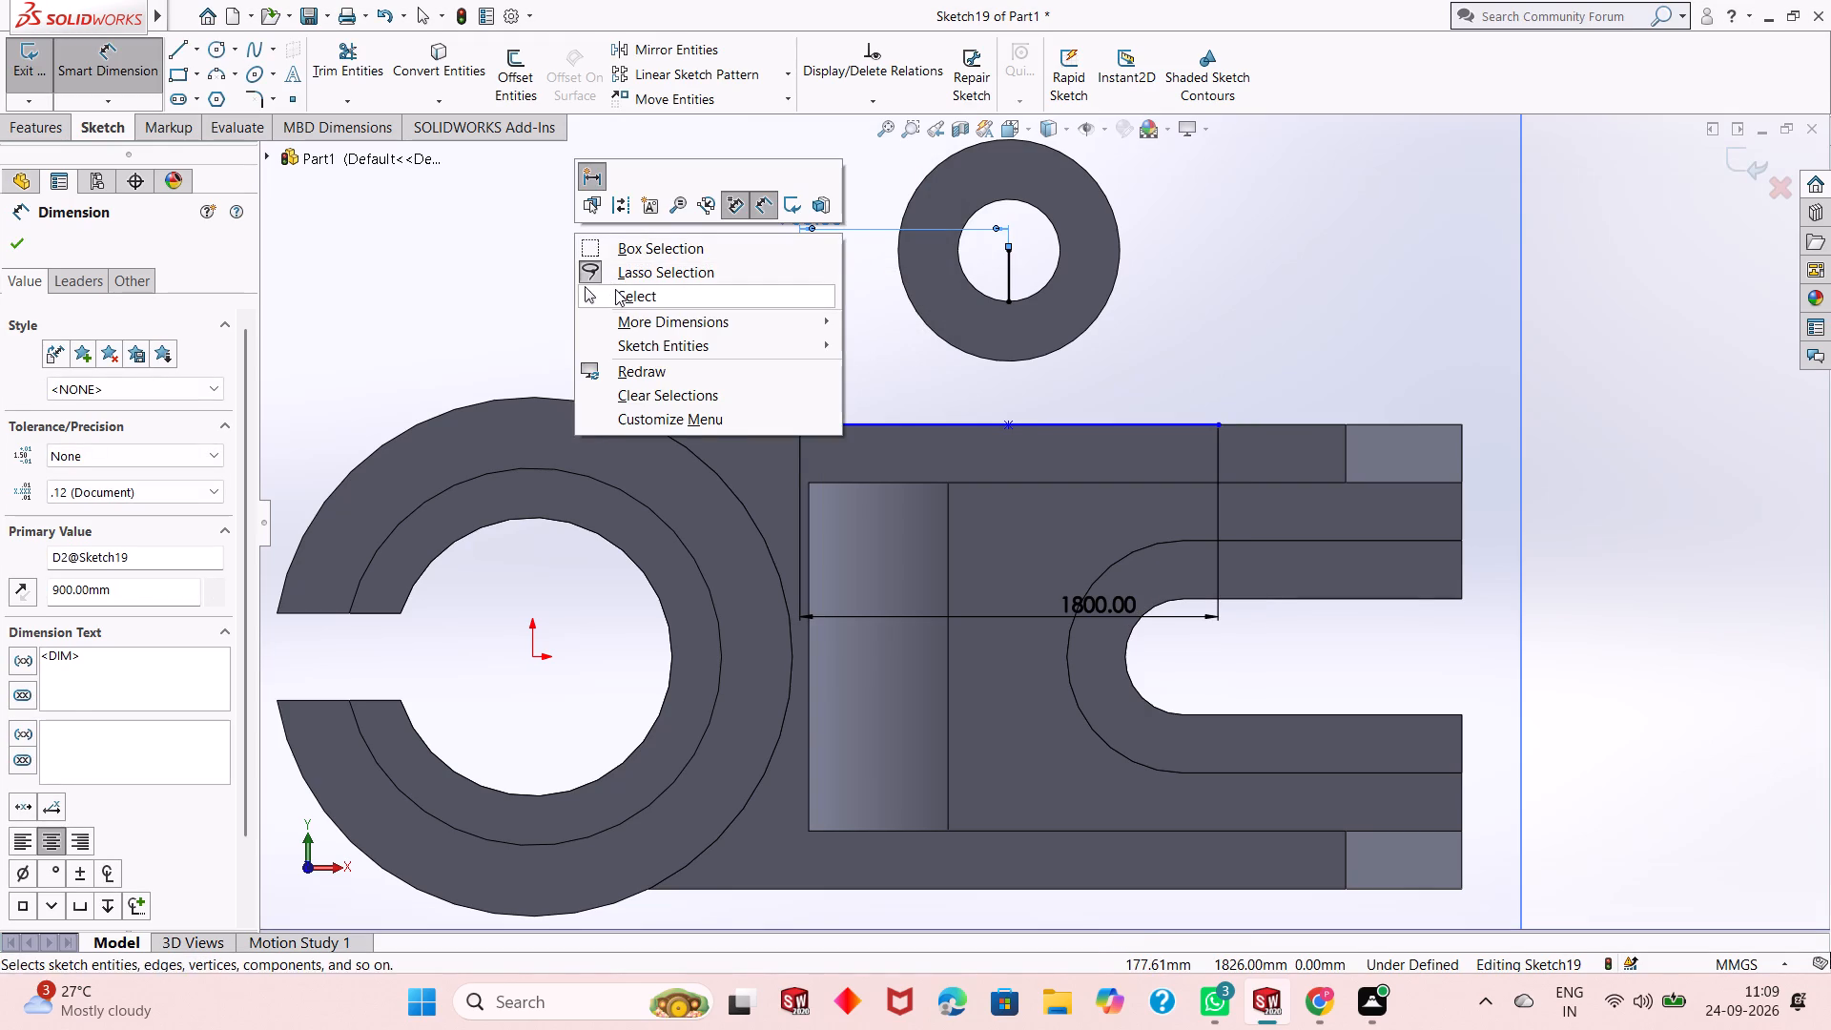
click(617, 291)
click(87, 48)
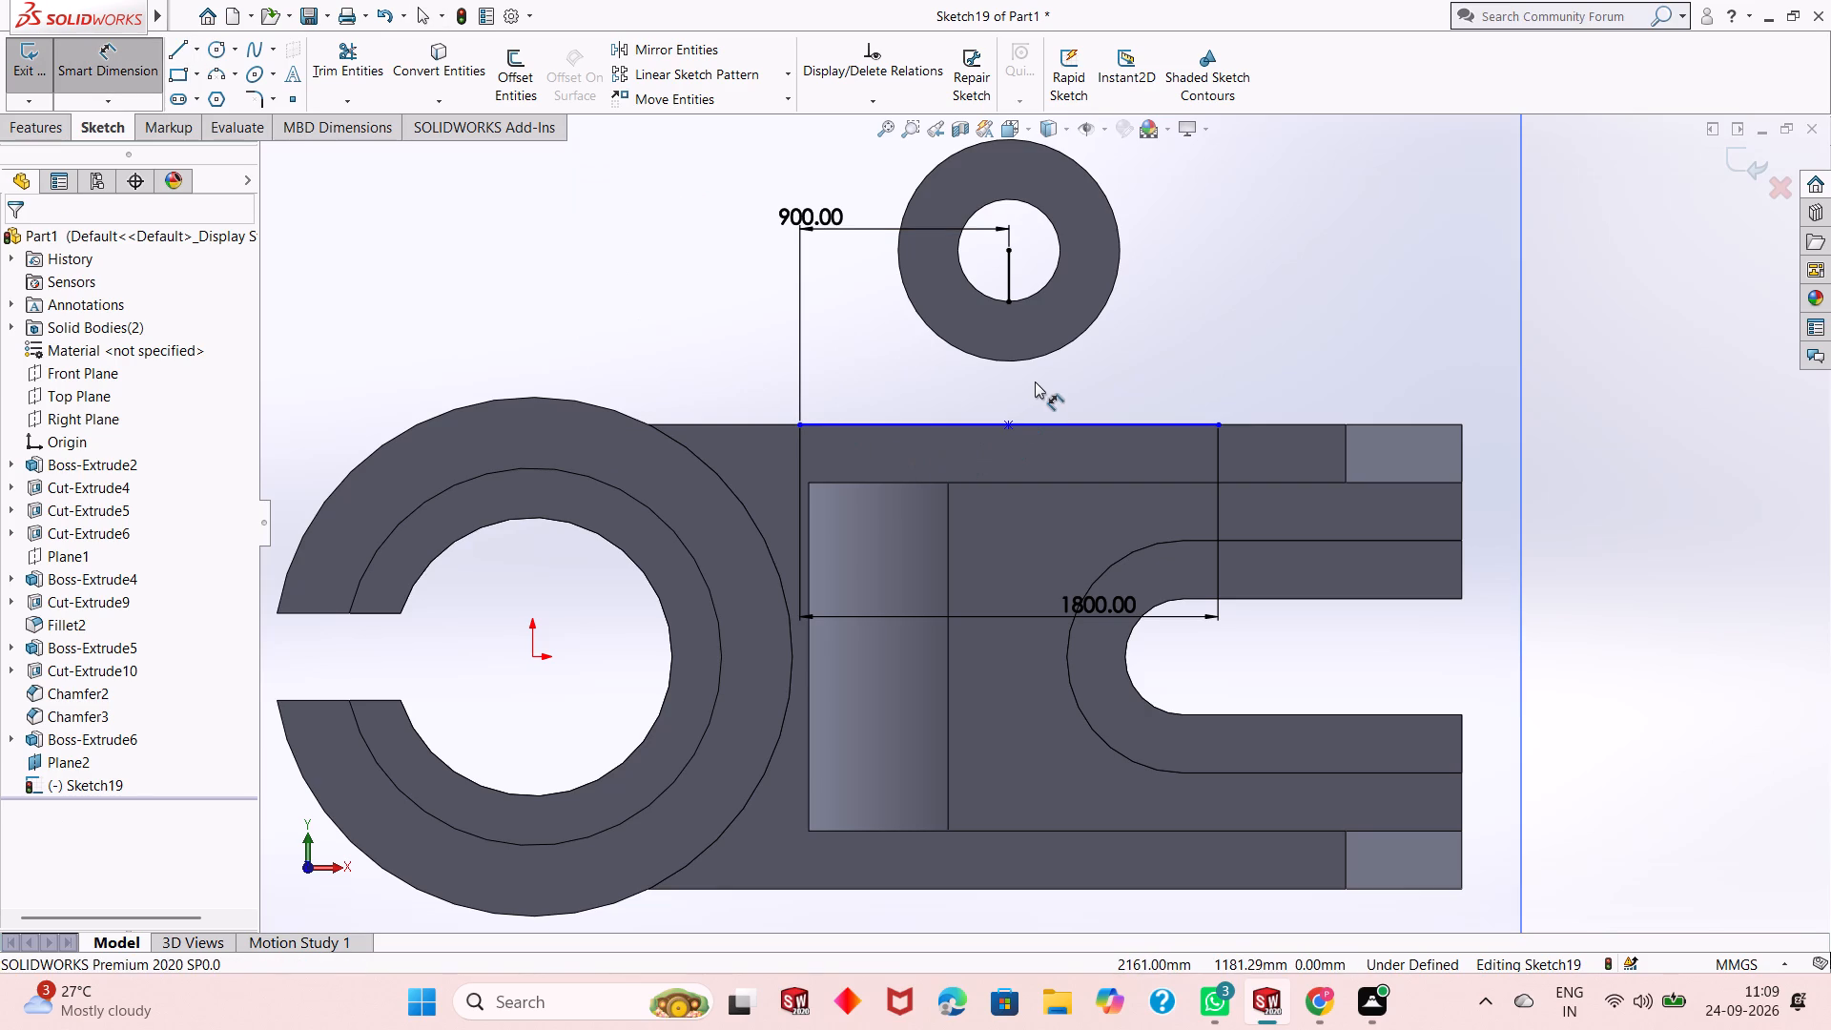
key(Escape)
key(Escape)
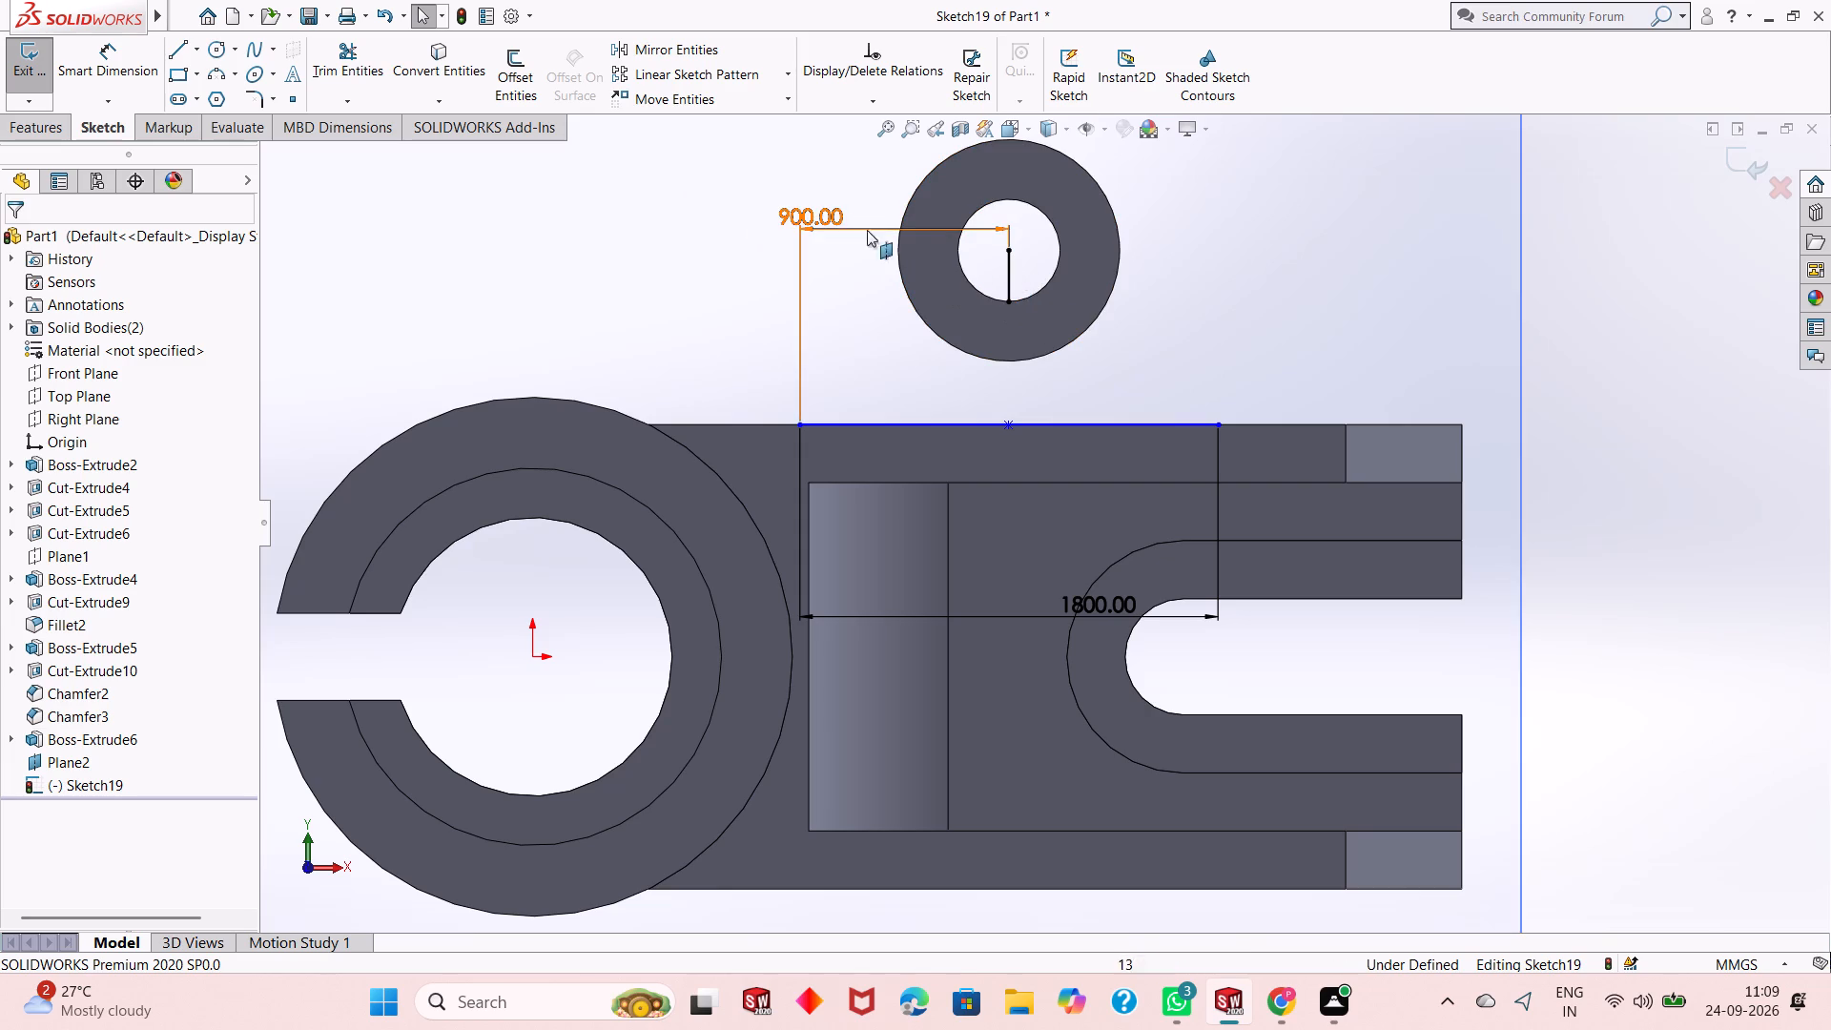
Delete the short vertical sketch line inside the cylinder's bore.
right_click(1009, 278)
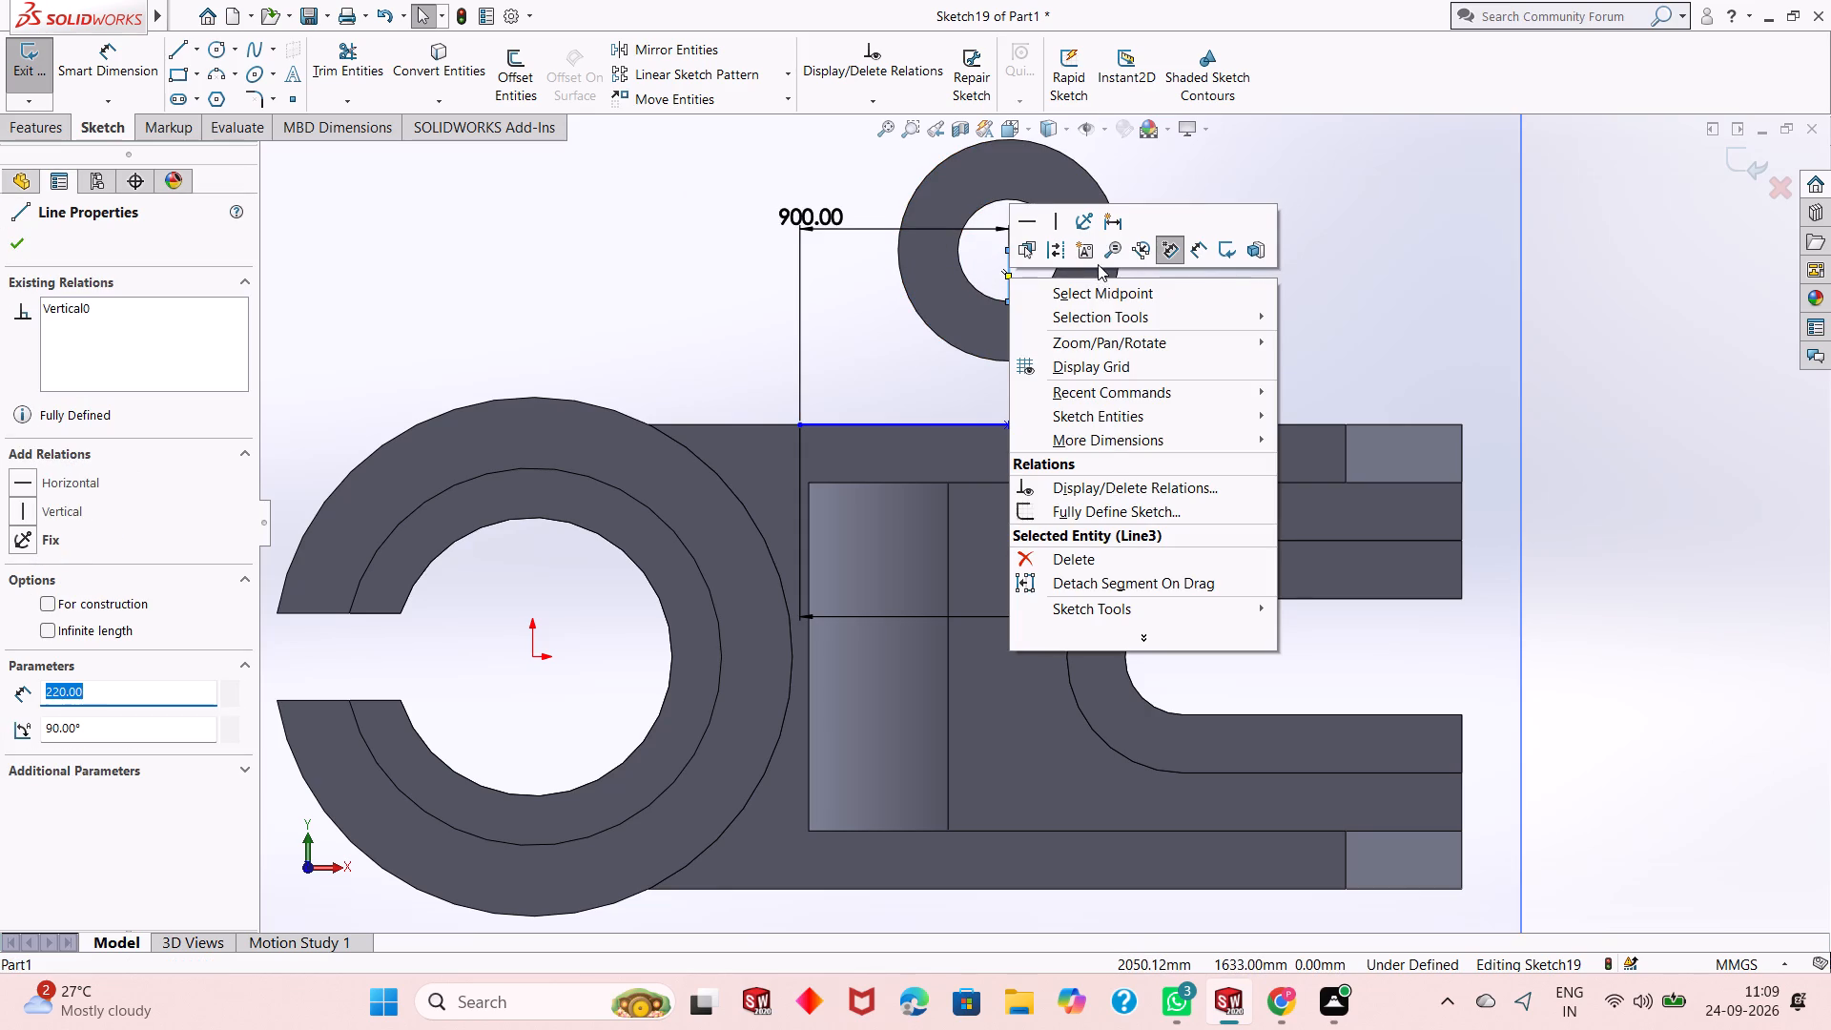
click(1099, 557)
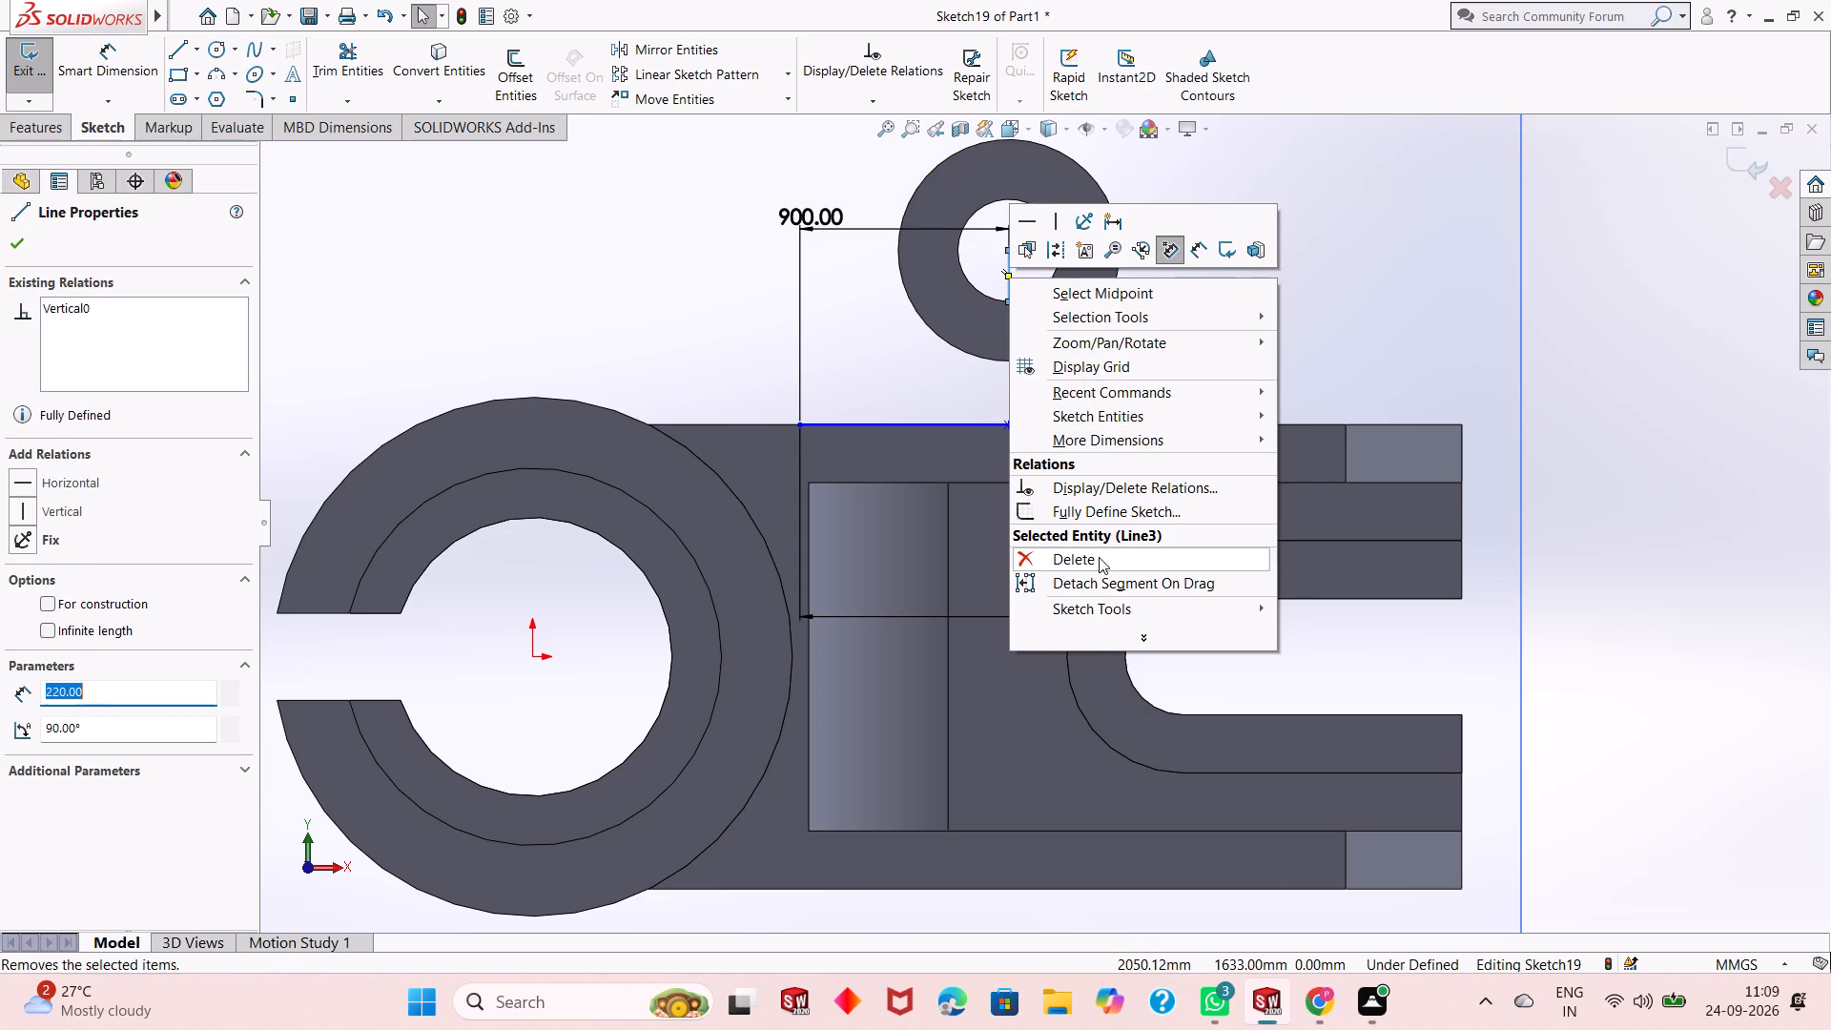
click(782, 497)
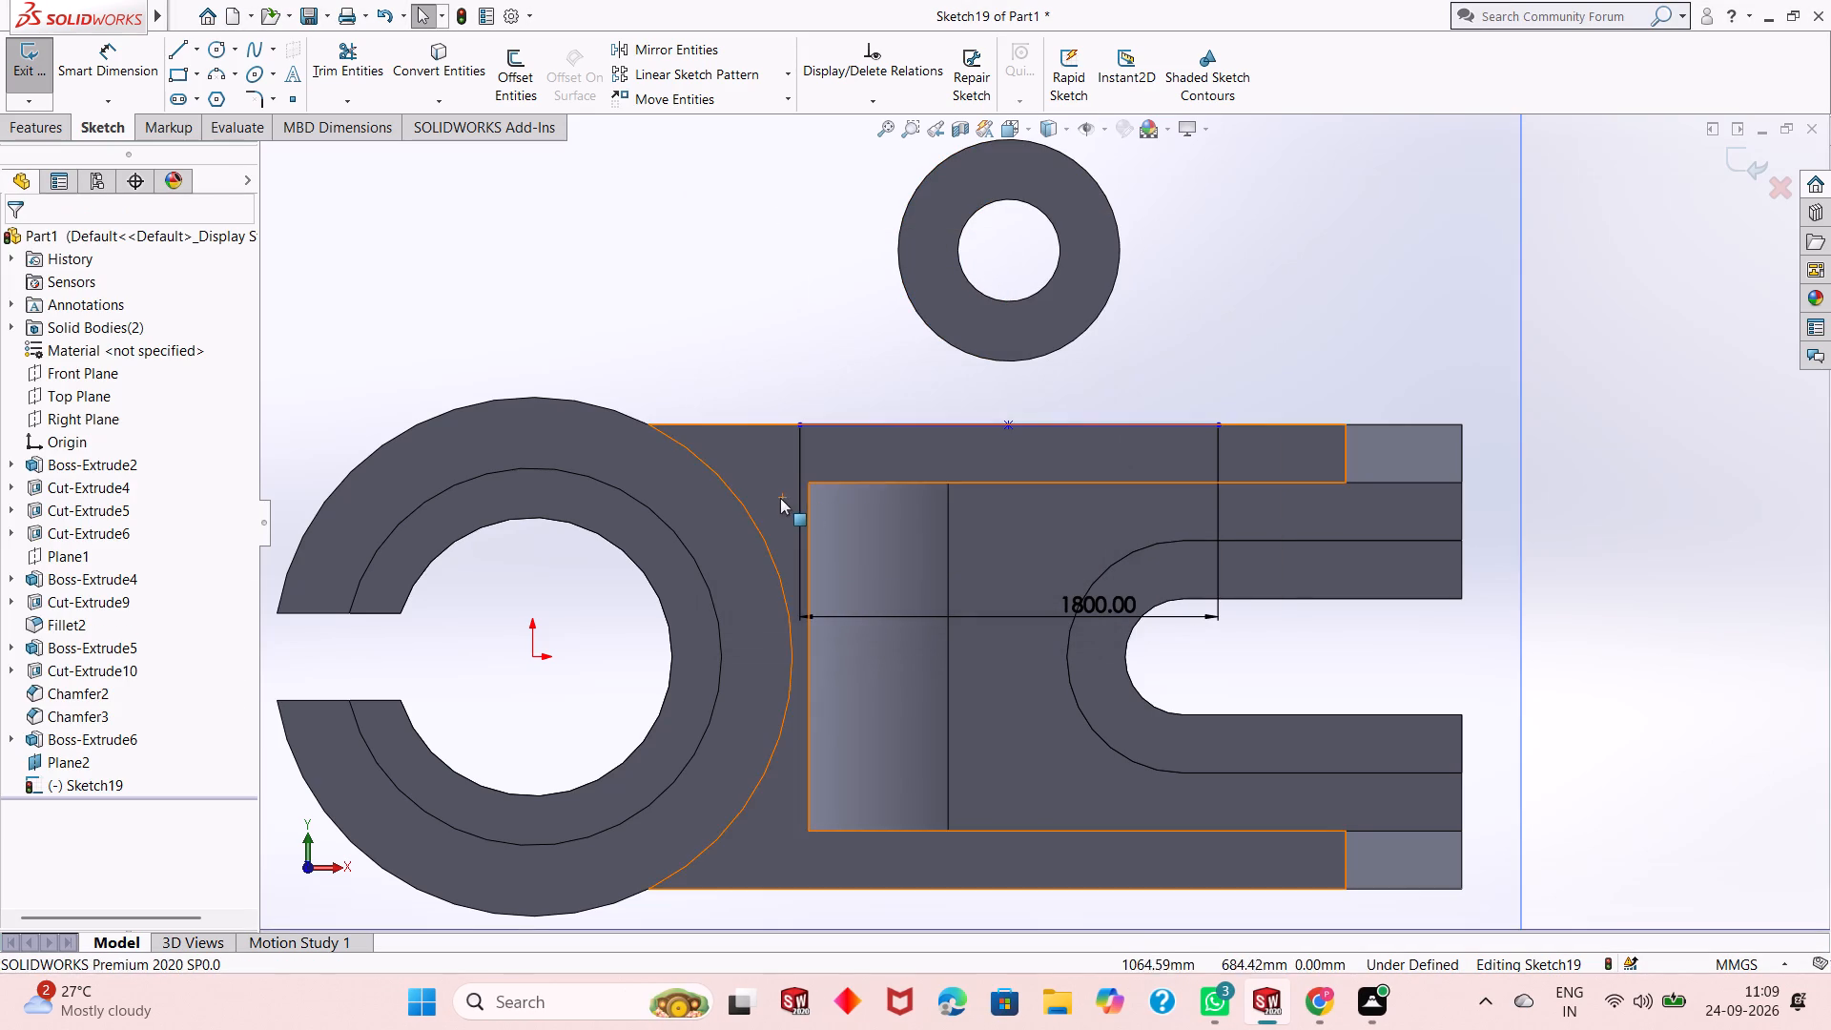
Dimension the midpoint of the 1800 mm line at 2050 mm horizontally from the origin.
click(84, 46)
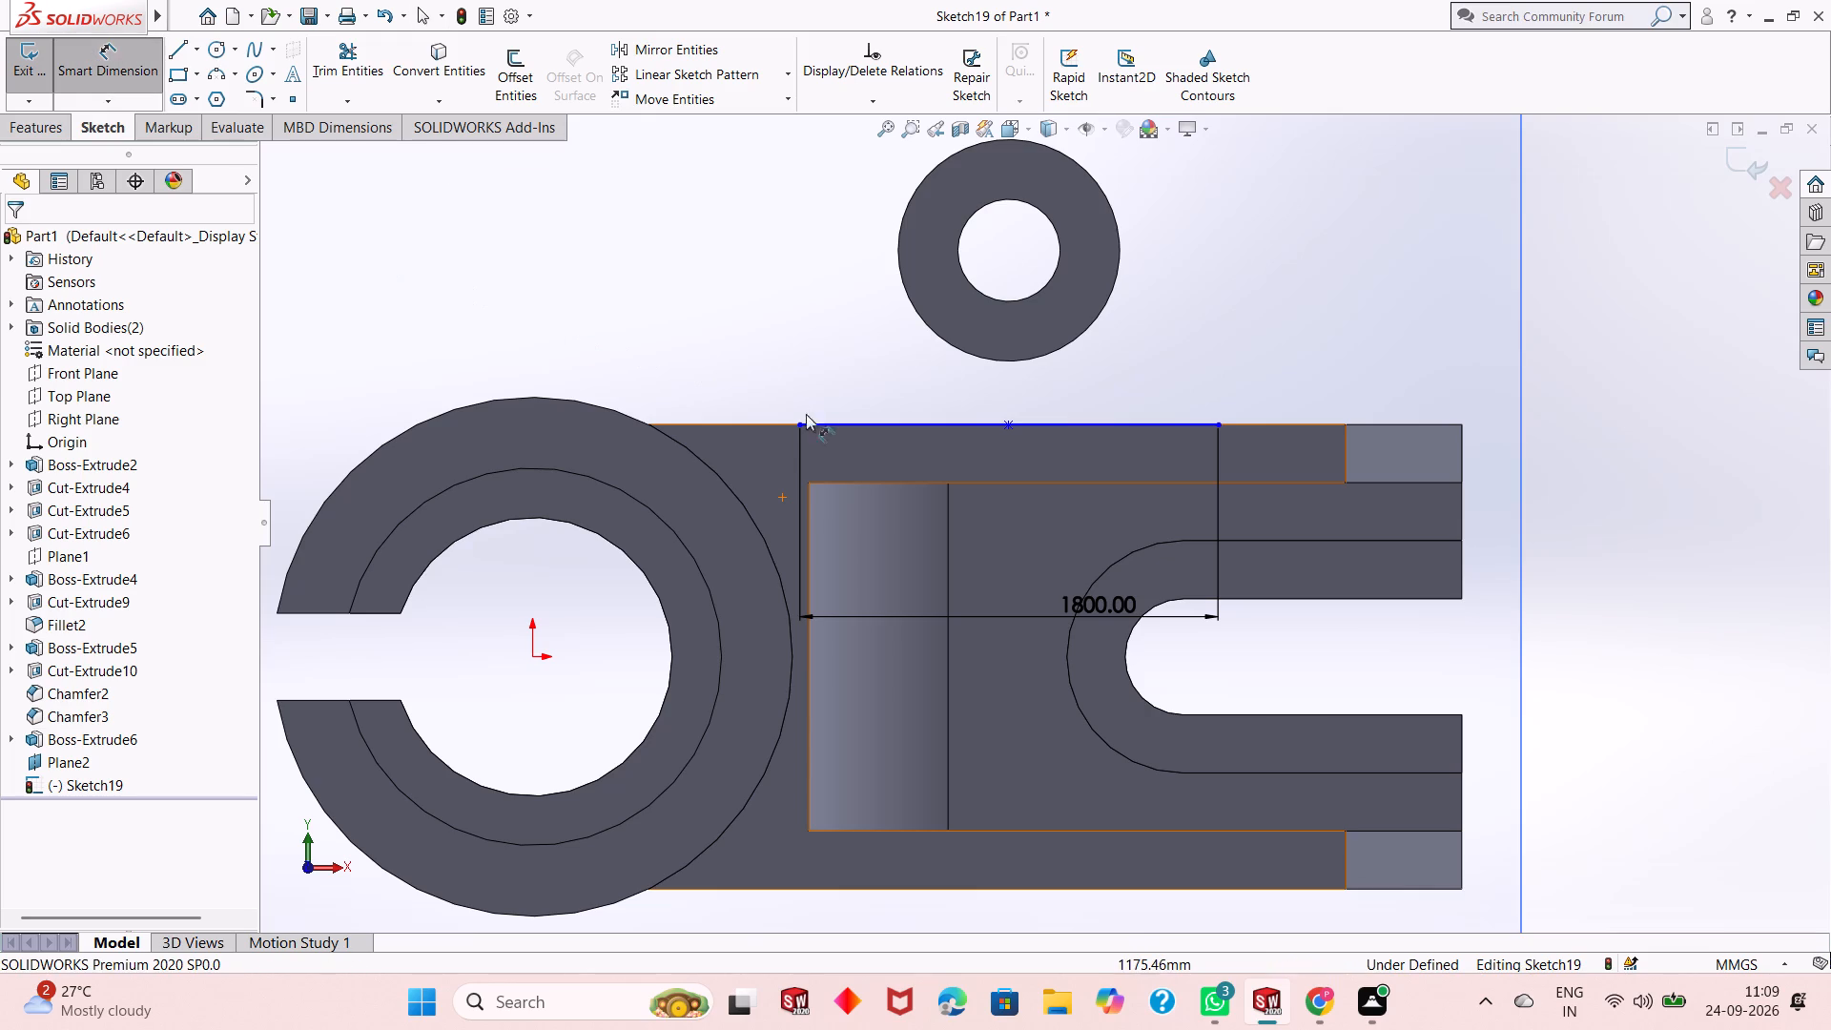
click(1013, 426)
click(531, 654)
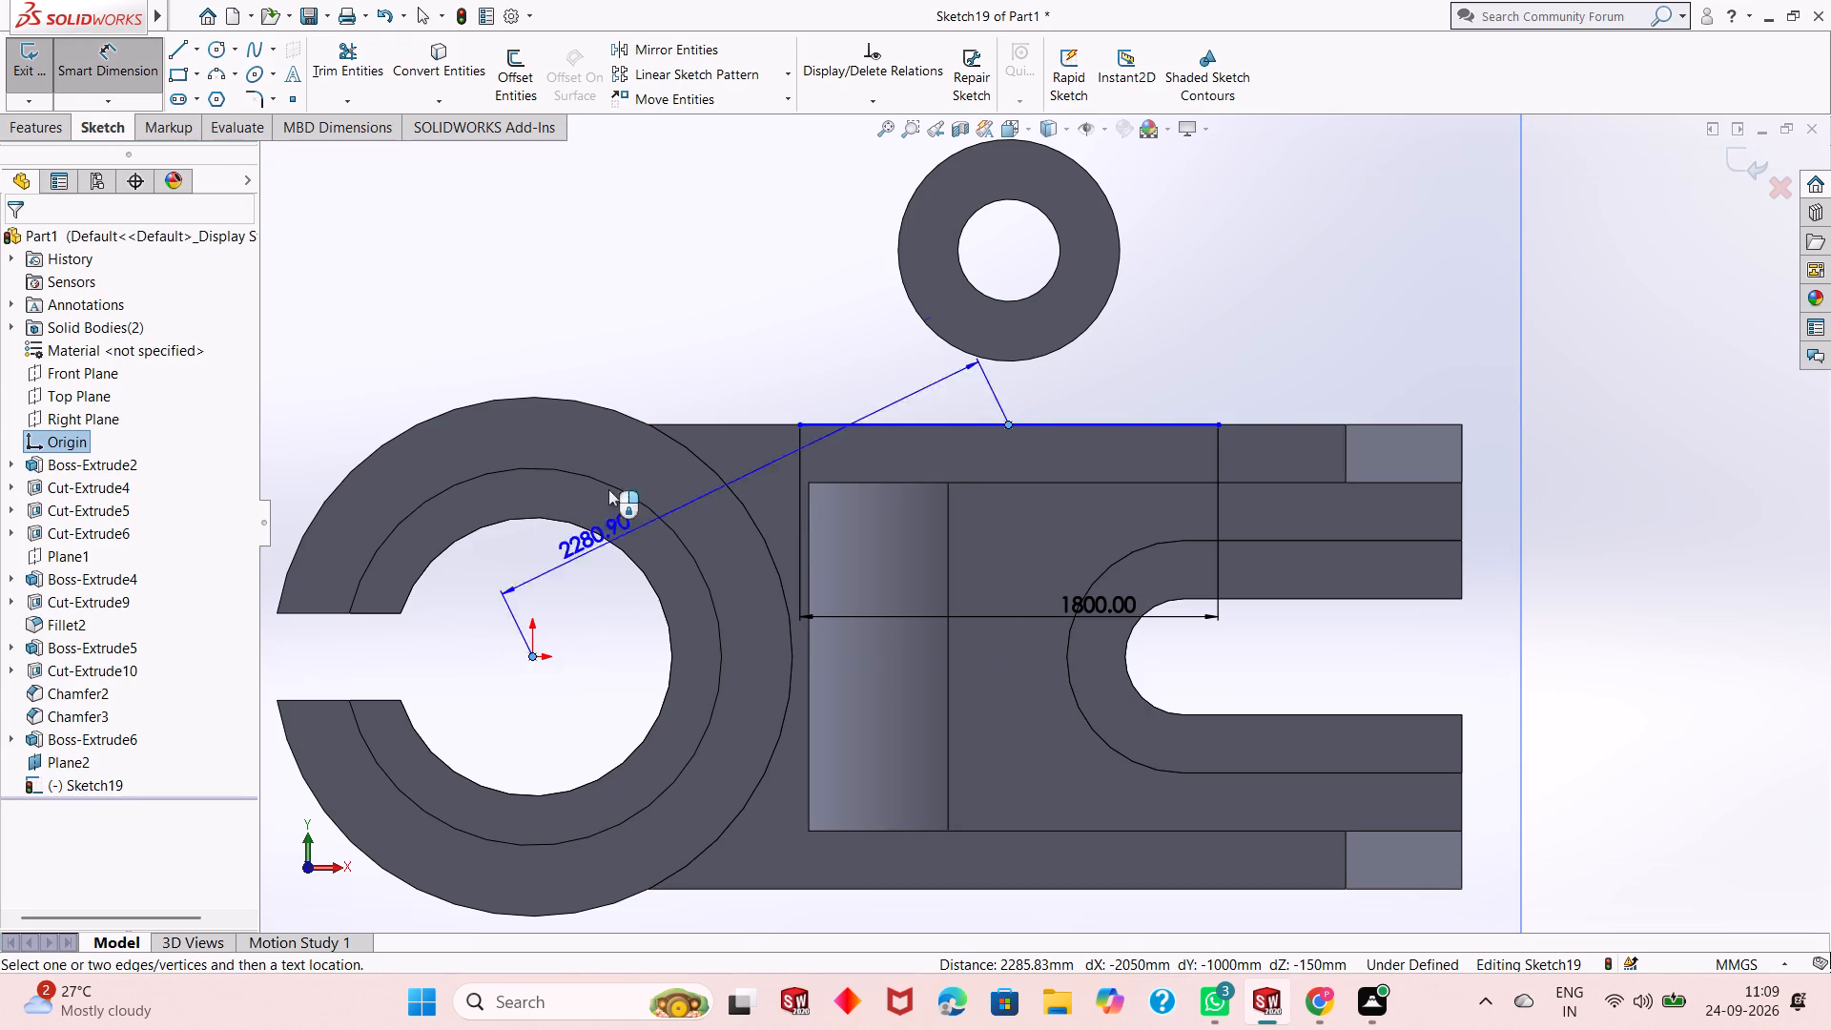
click(684, 175)
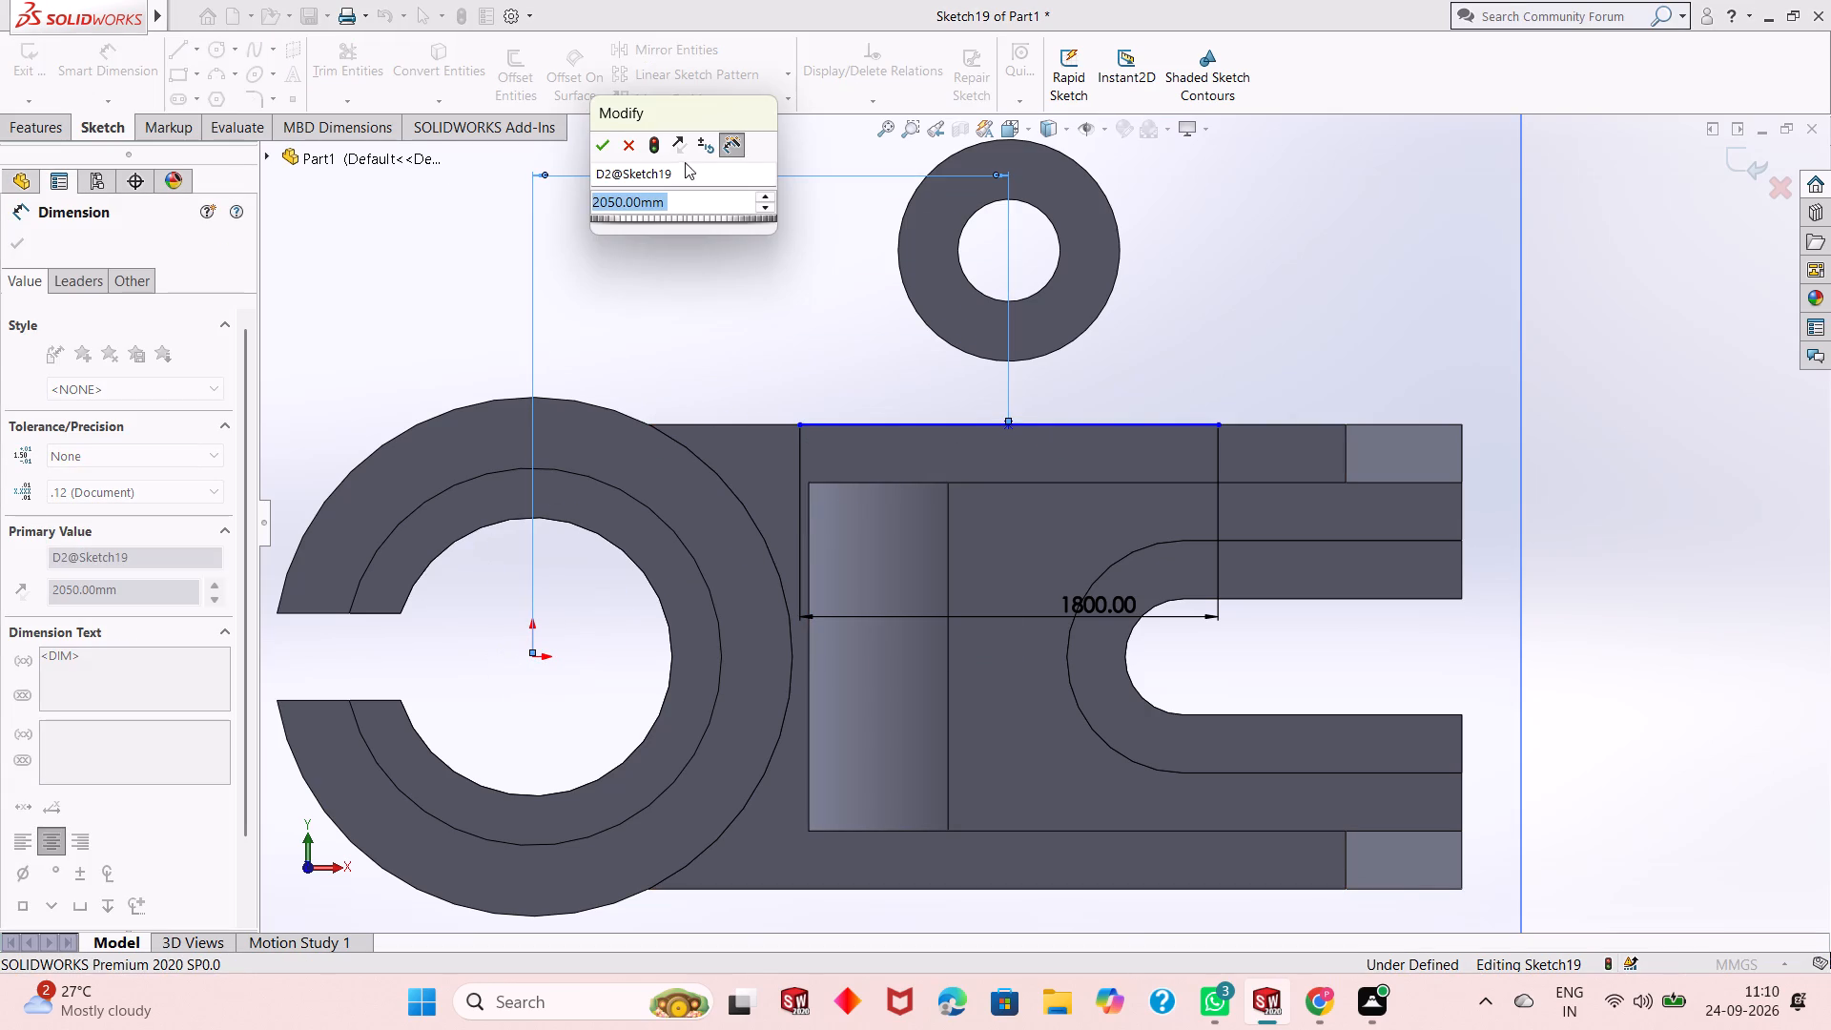
click(599, 148)
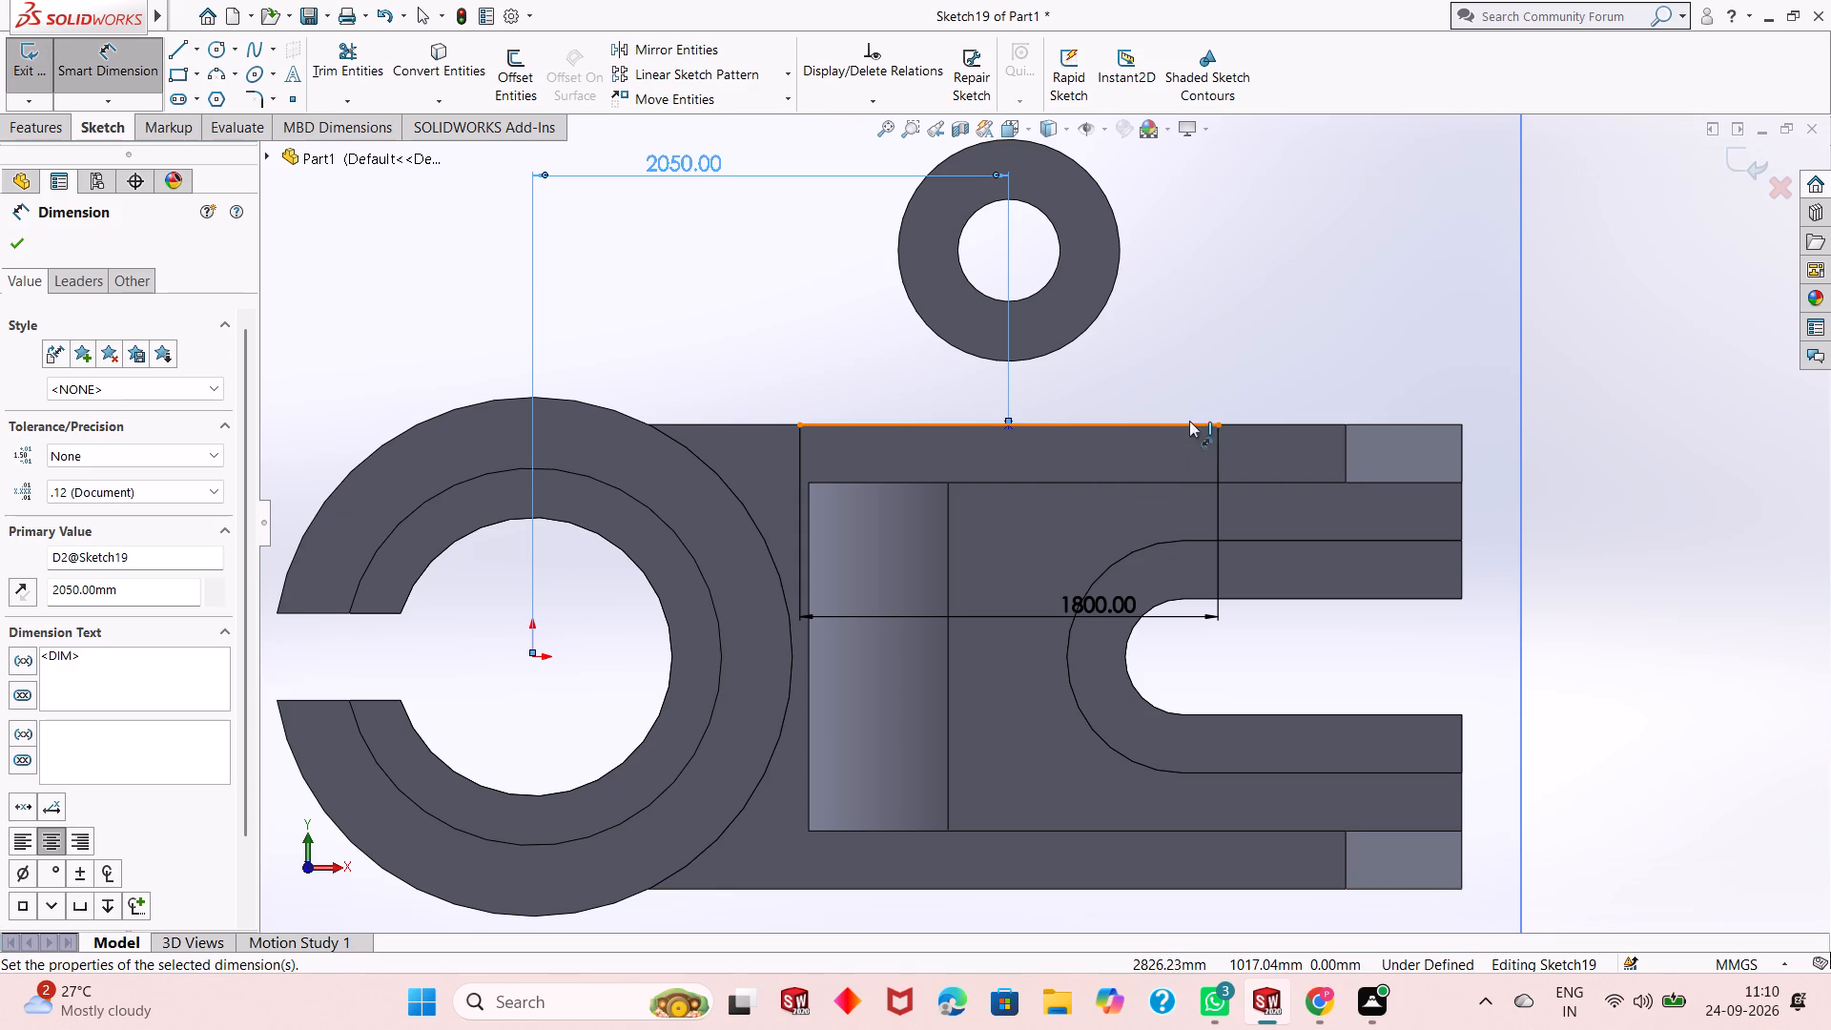
Dimension the midpoint of the 1800 mm line at 1000 mm vertically from the origin.
click(1009, 430)
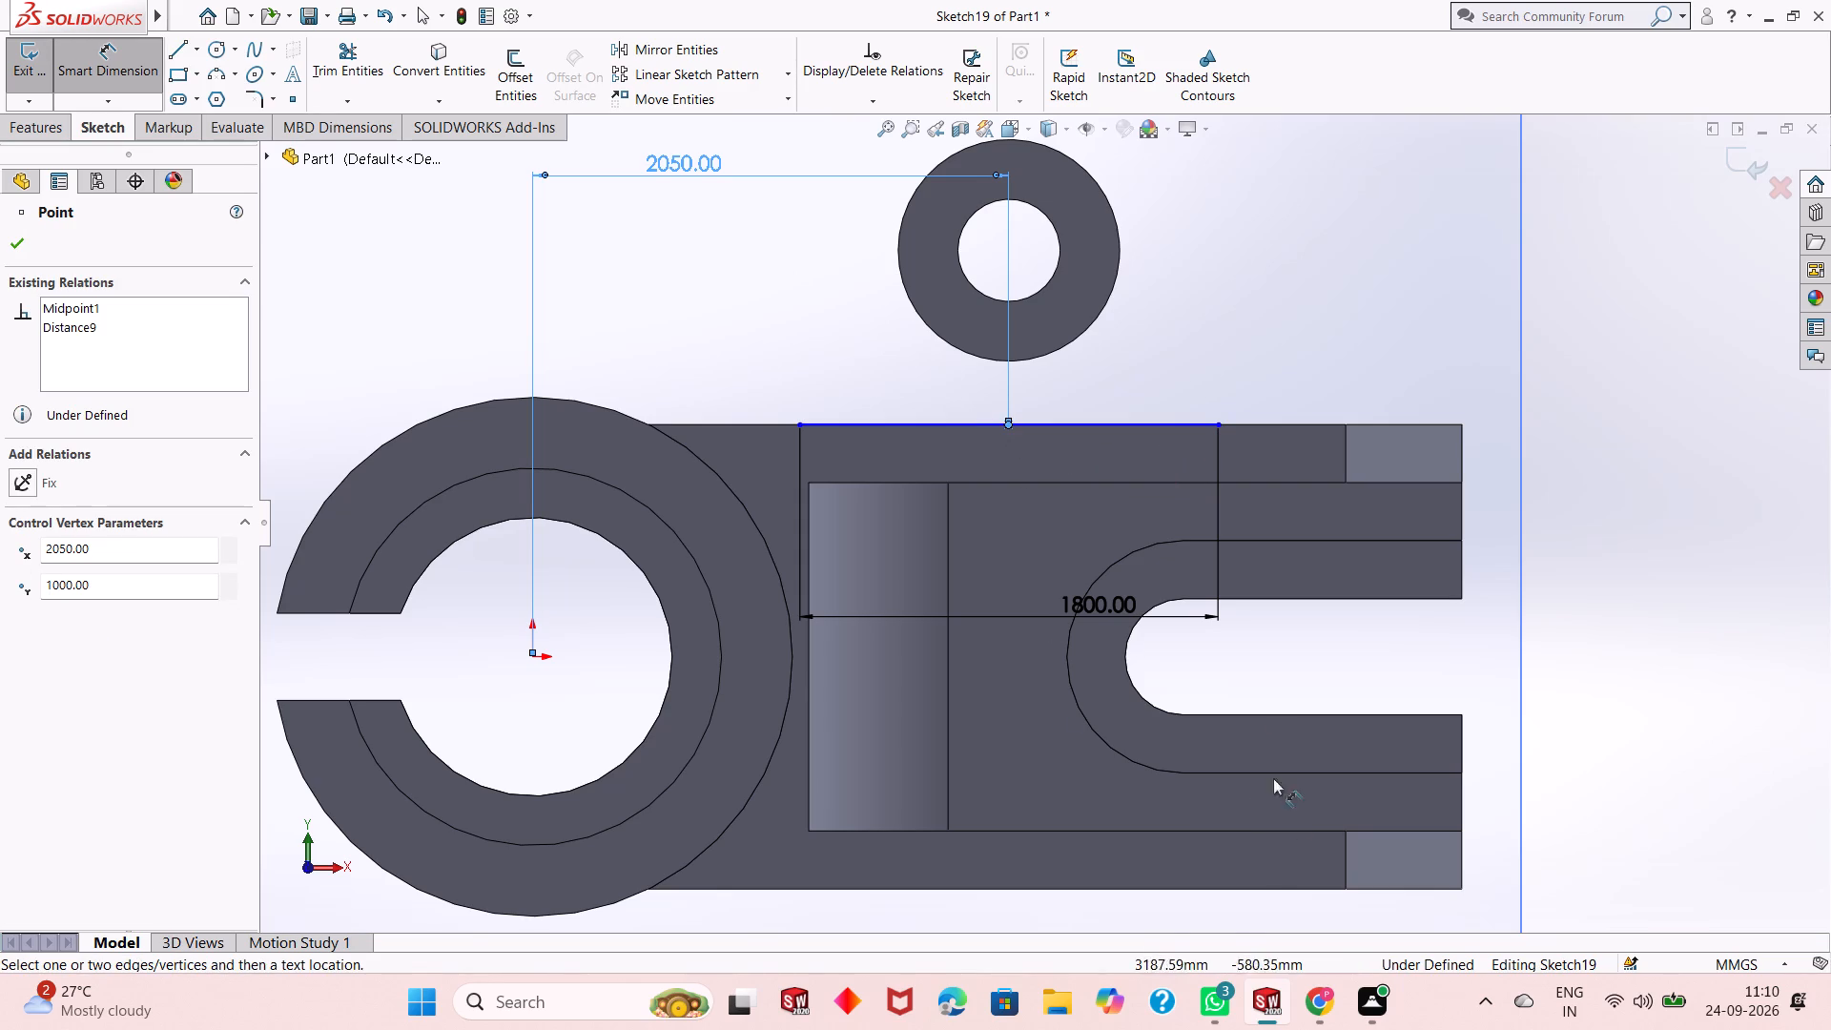
click(533, 659)
click(1593, 585)
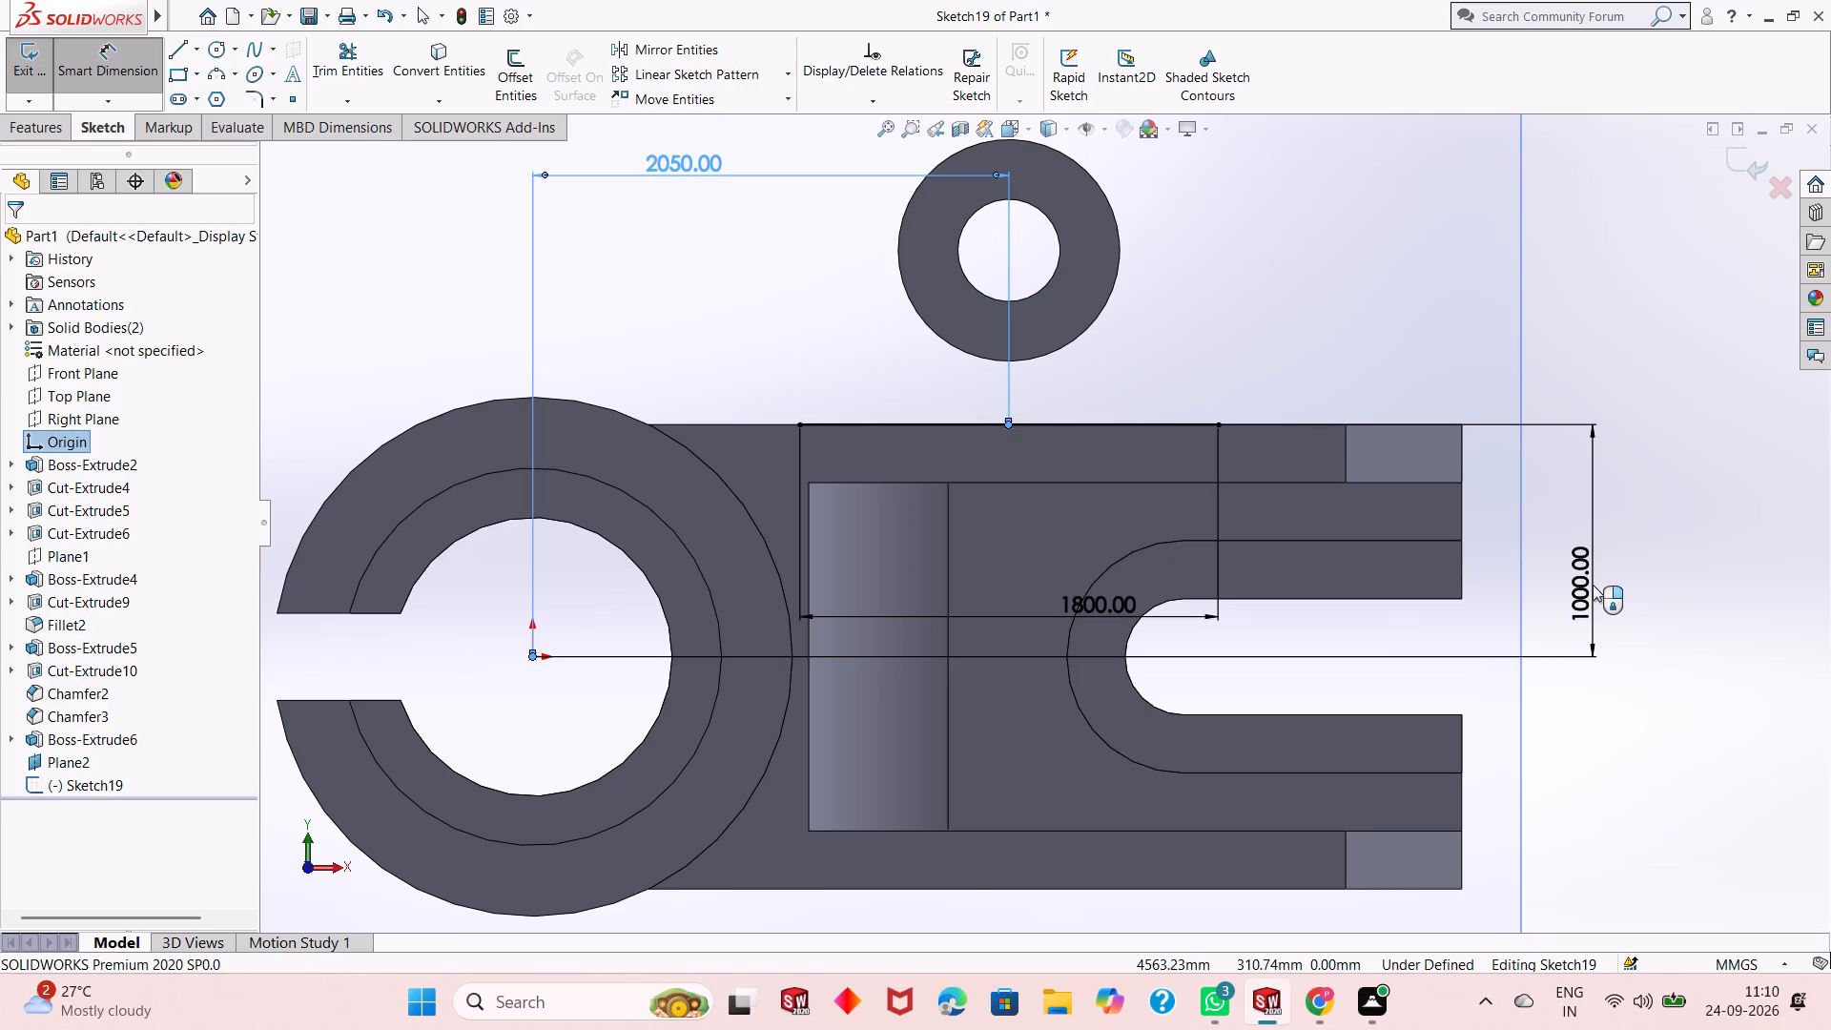
click(1511, 562)
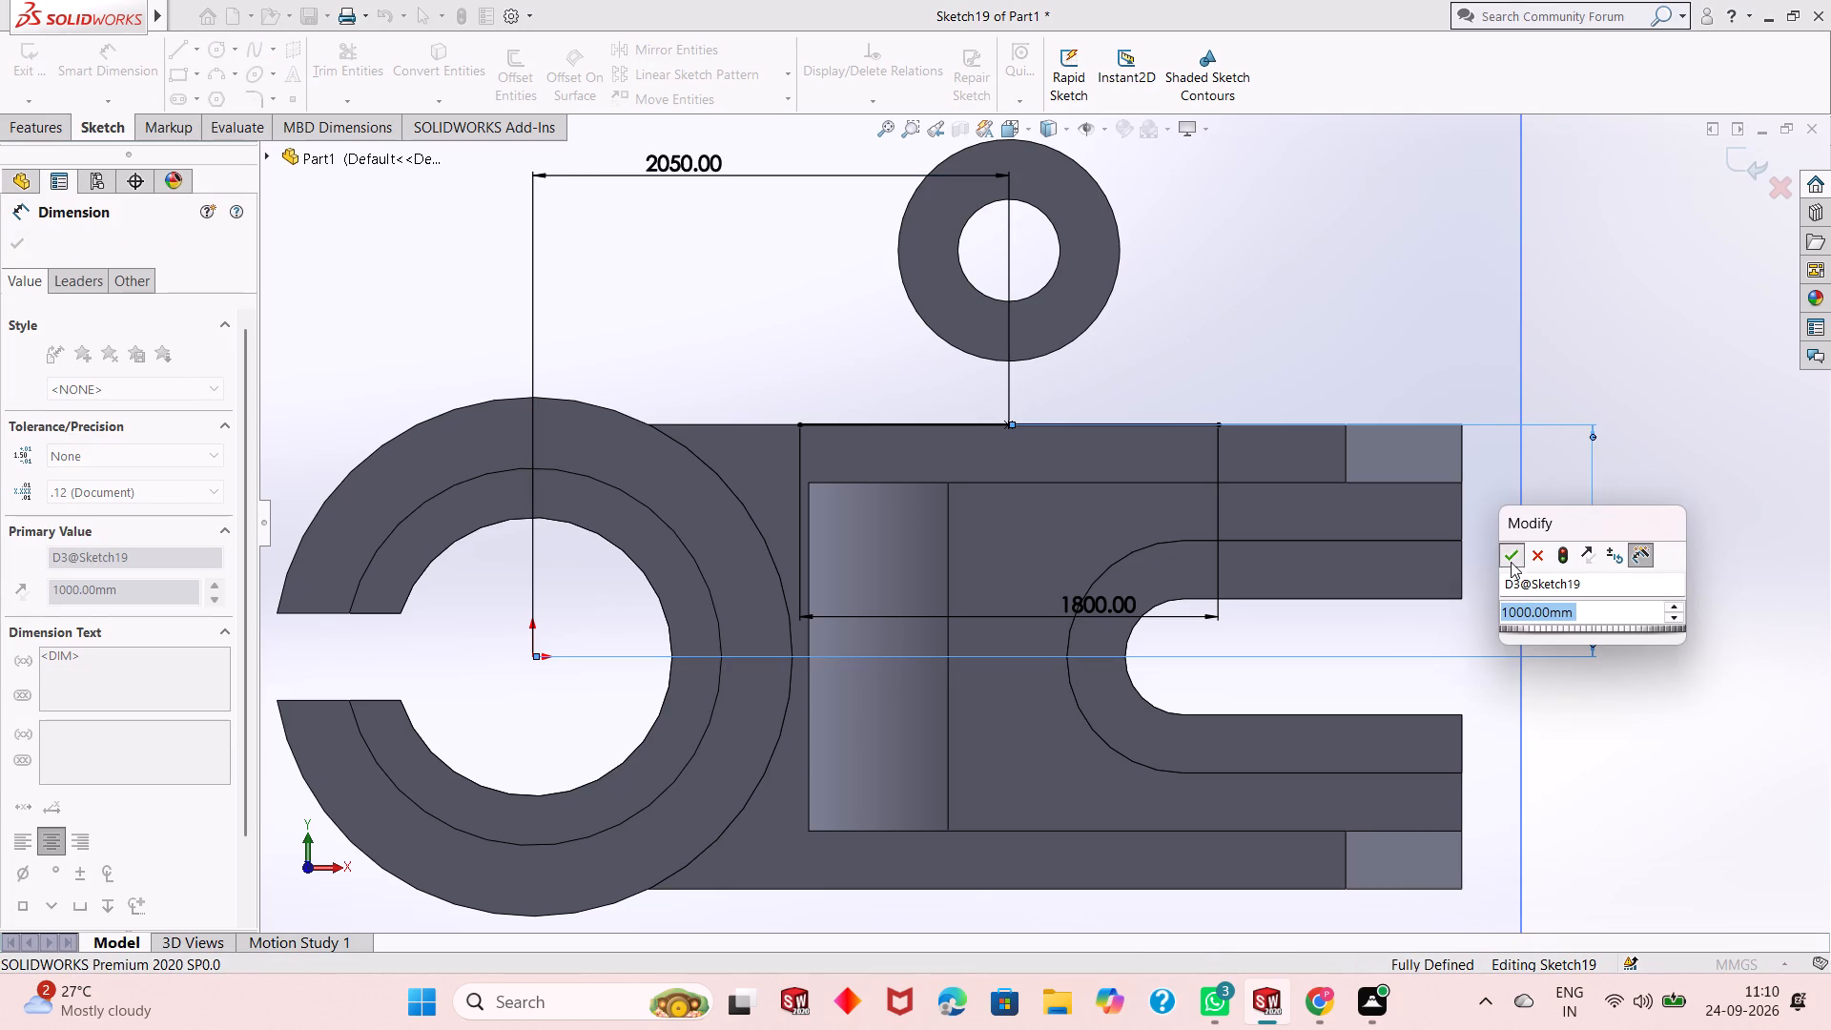
scroll(1129, 442, up, 1)
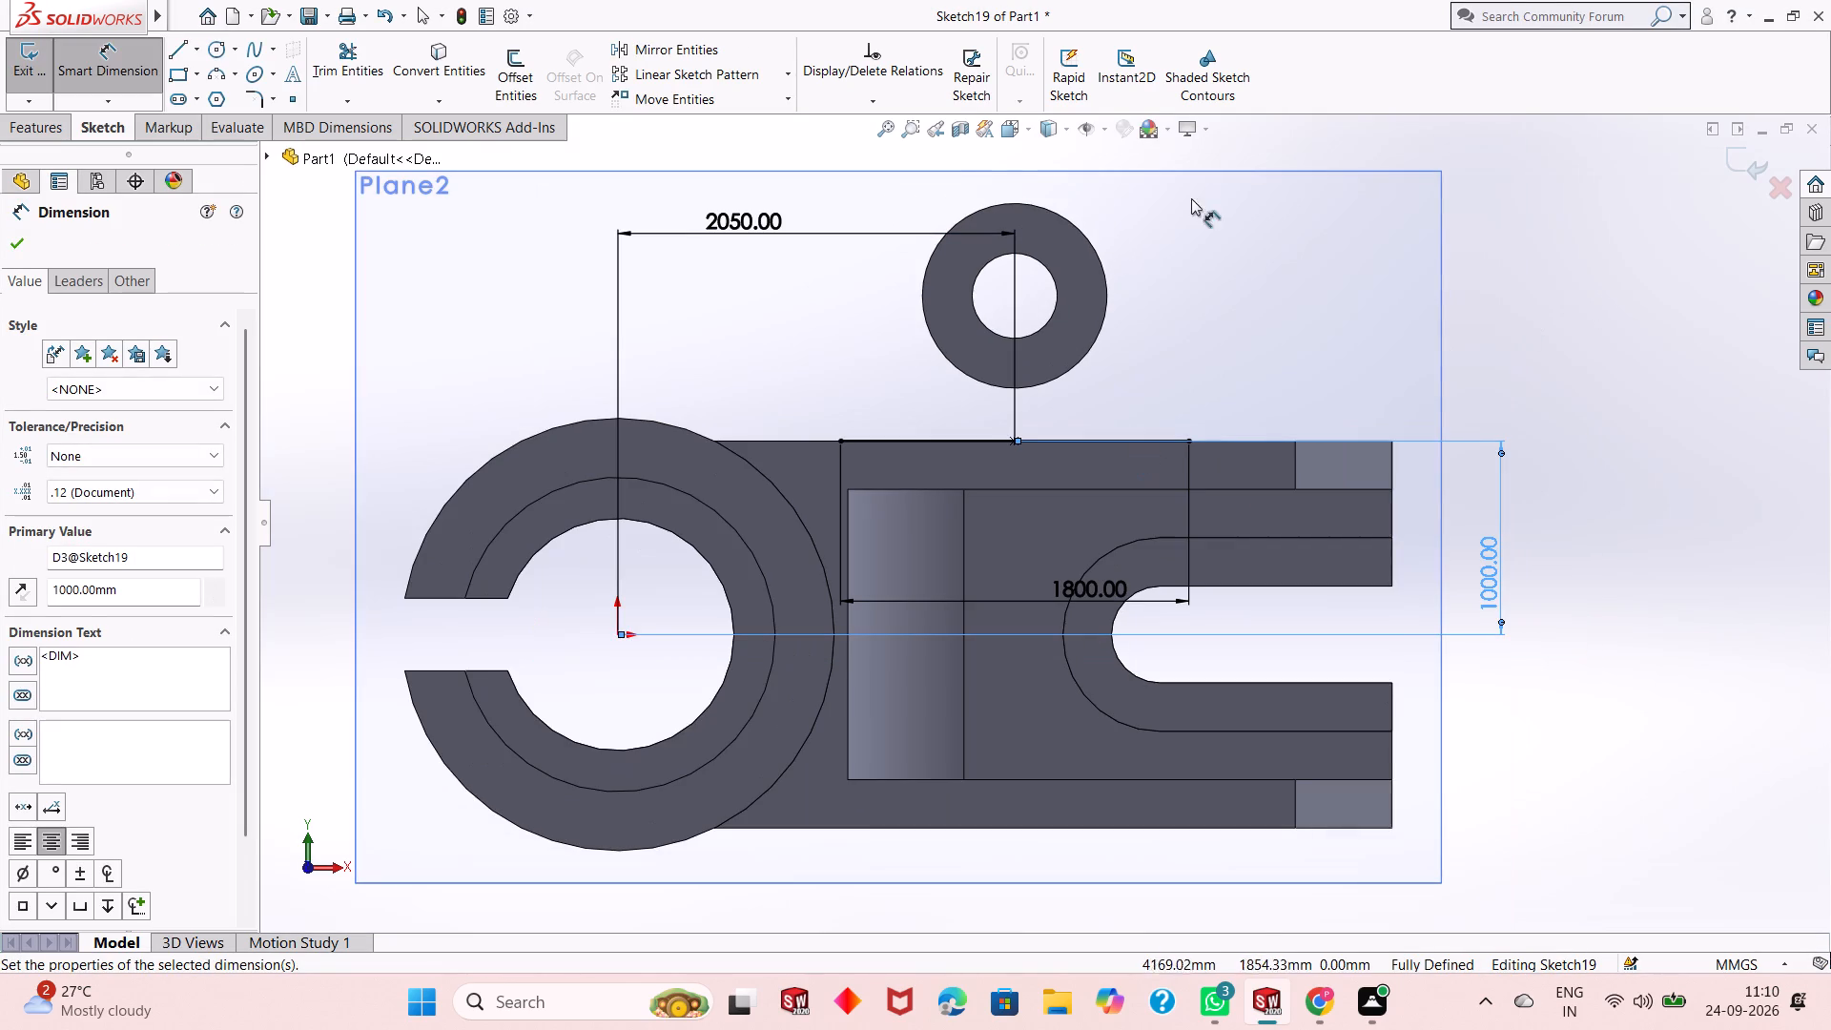
right_click(1453, 320)
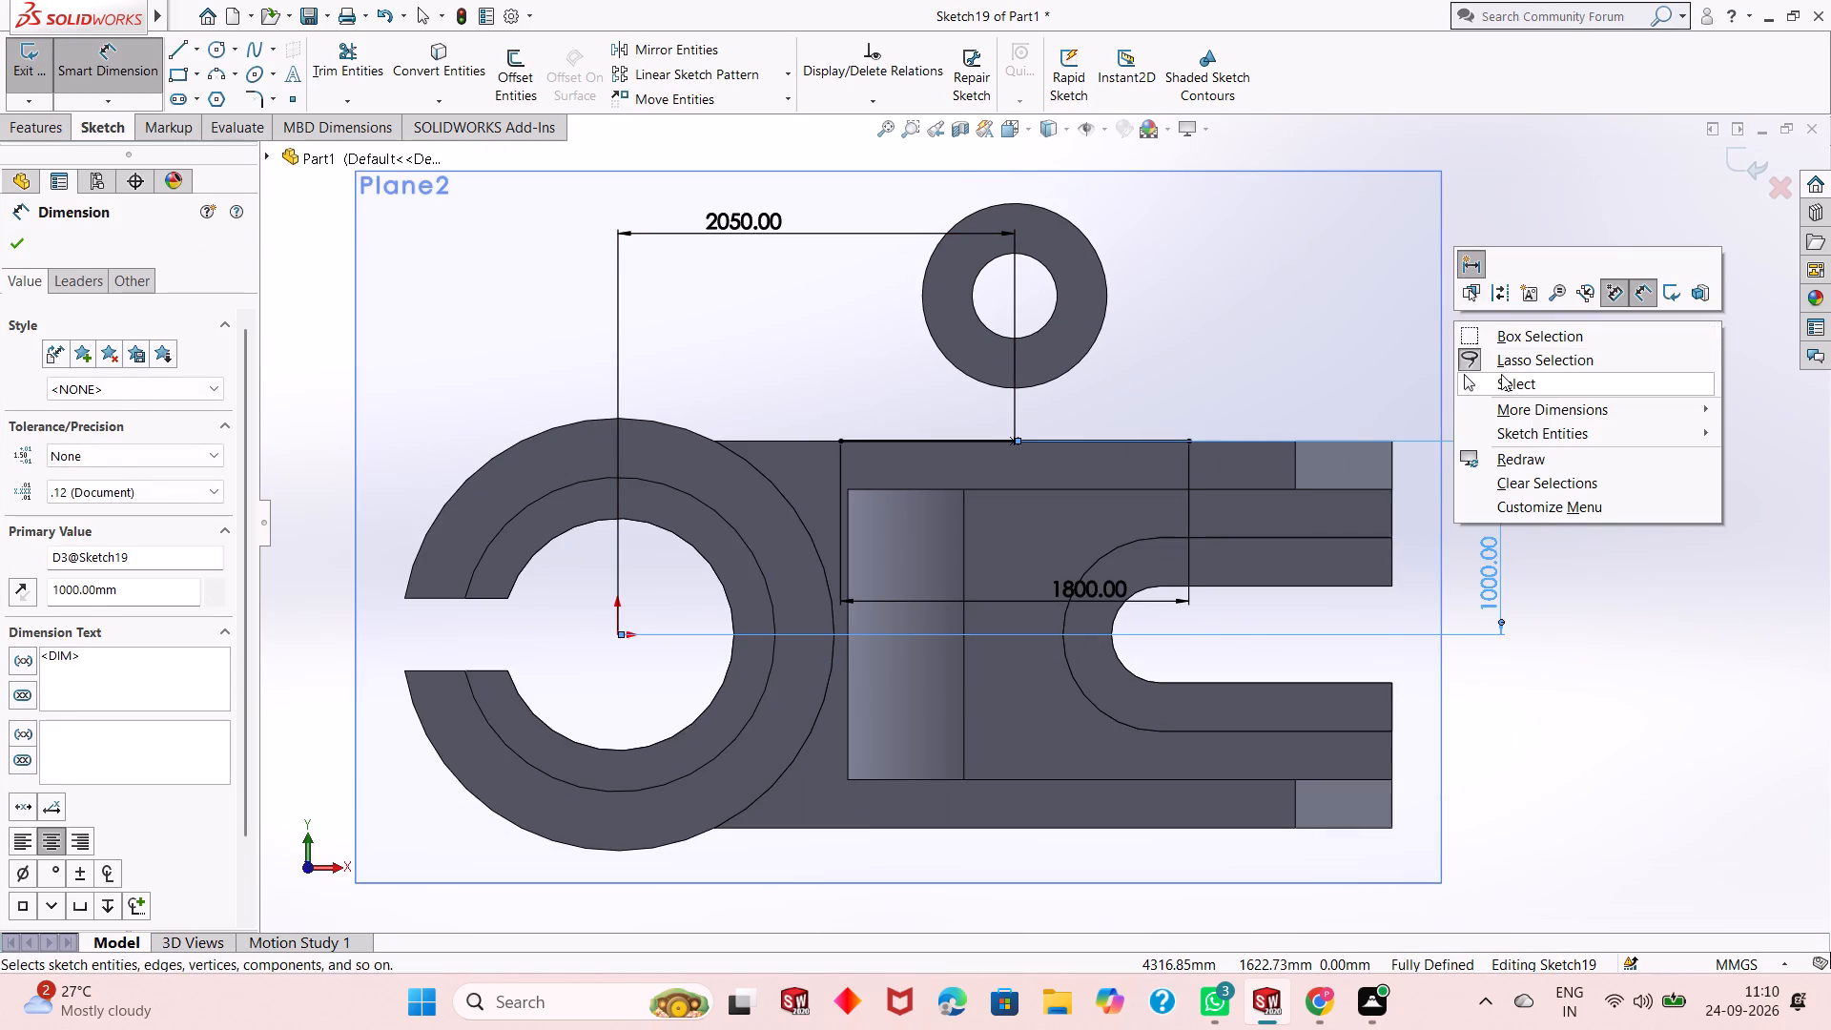
click(1501, 374)
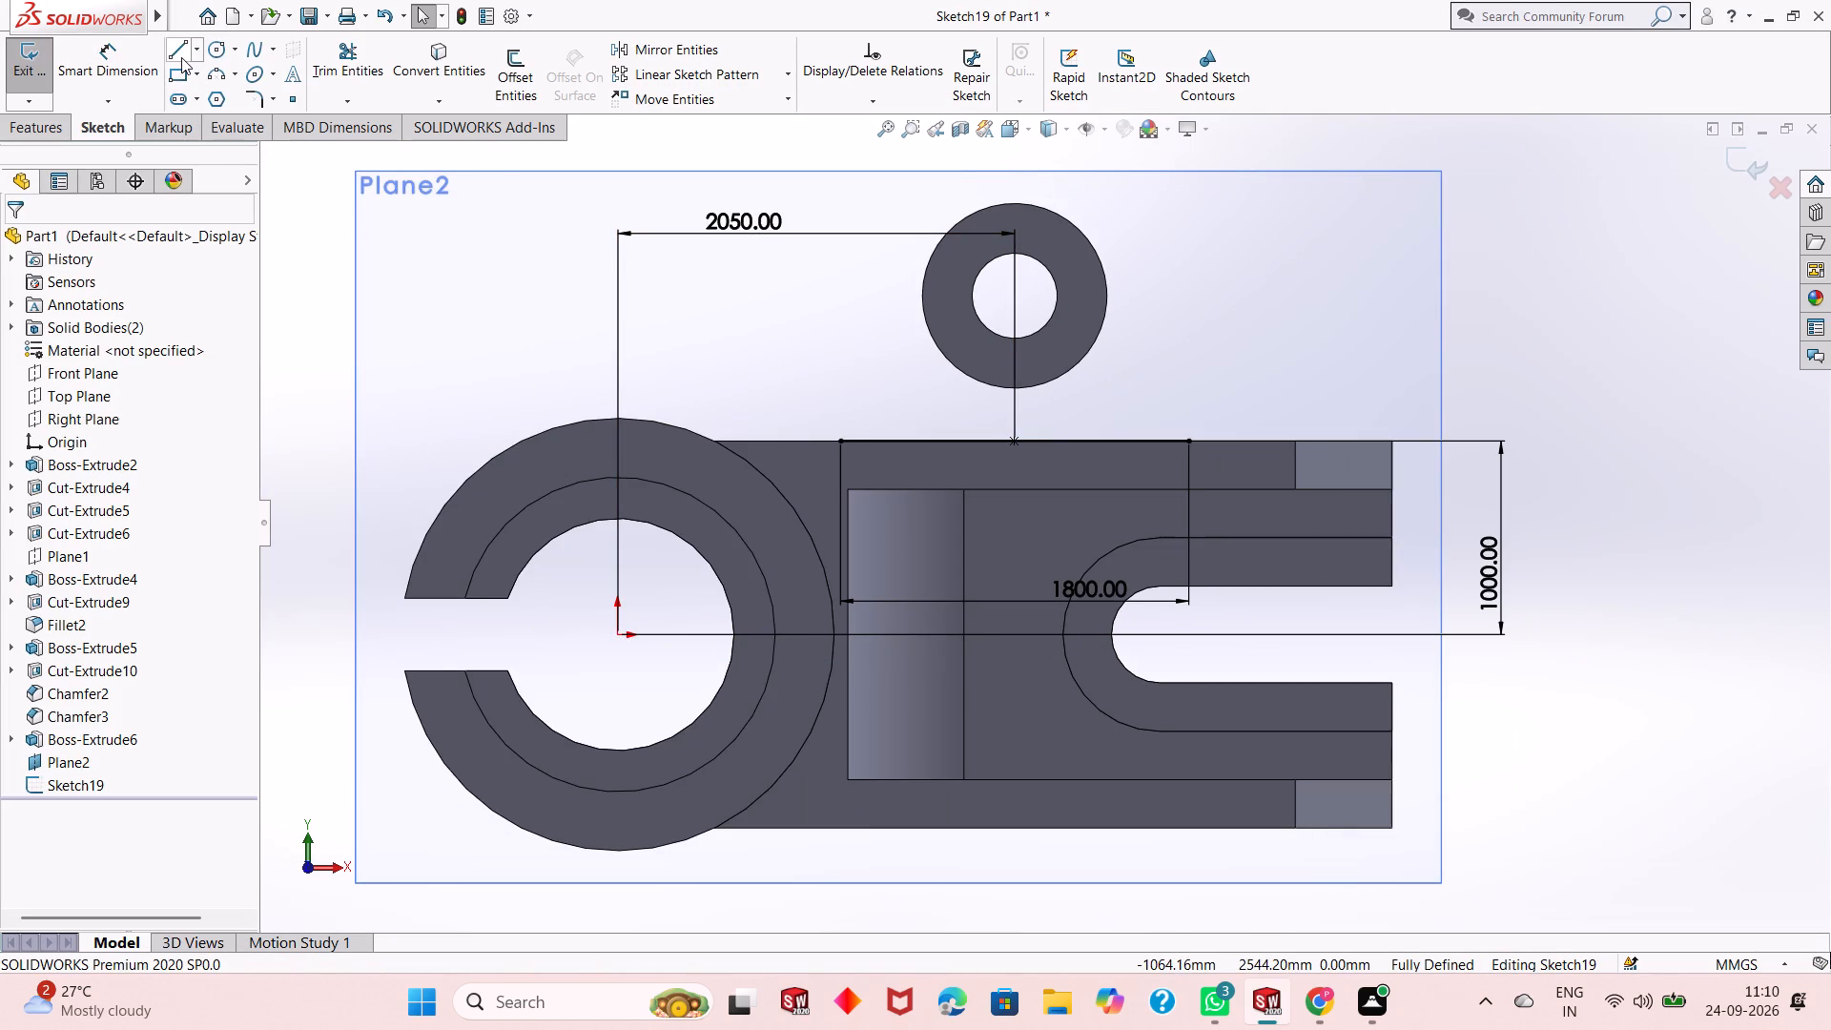
Sketch two slanted lines about 1037 mm long from the ends of the 1800 mm line up to the cylinder's outer circle.
click(181, 57)
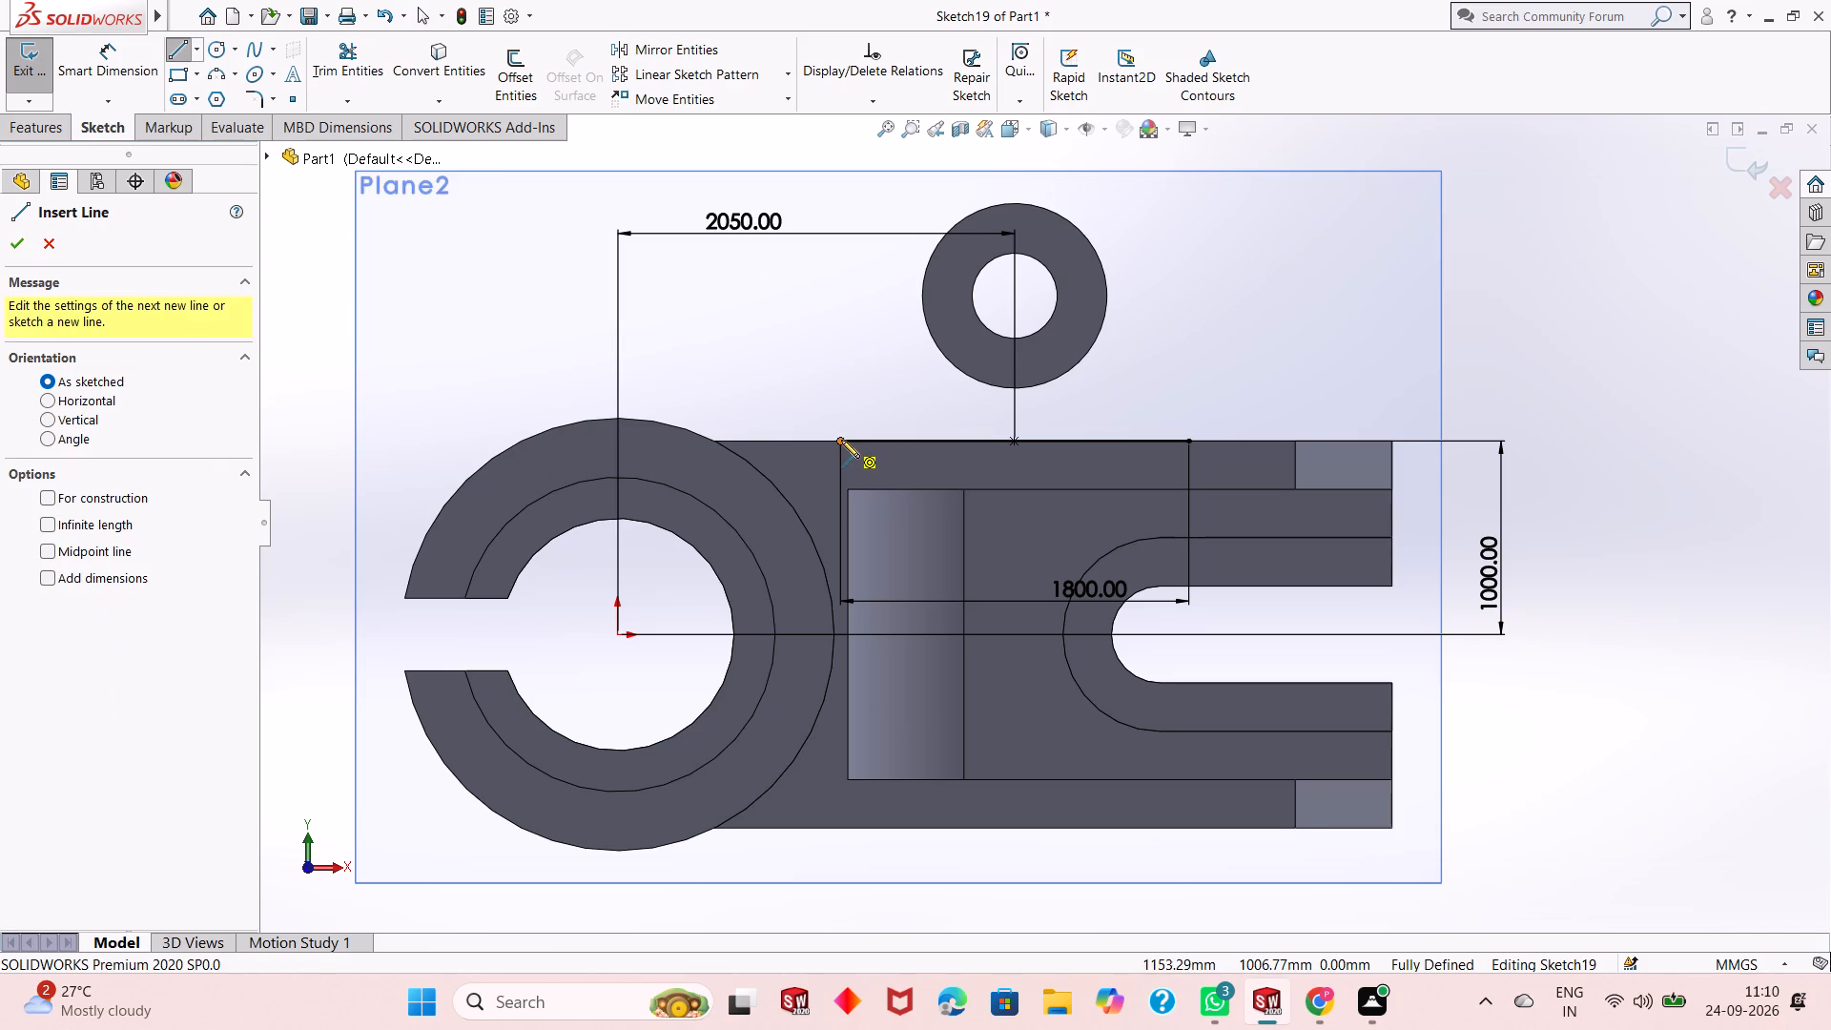
click(841, 440)
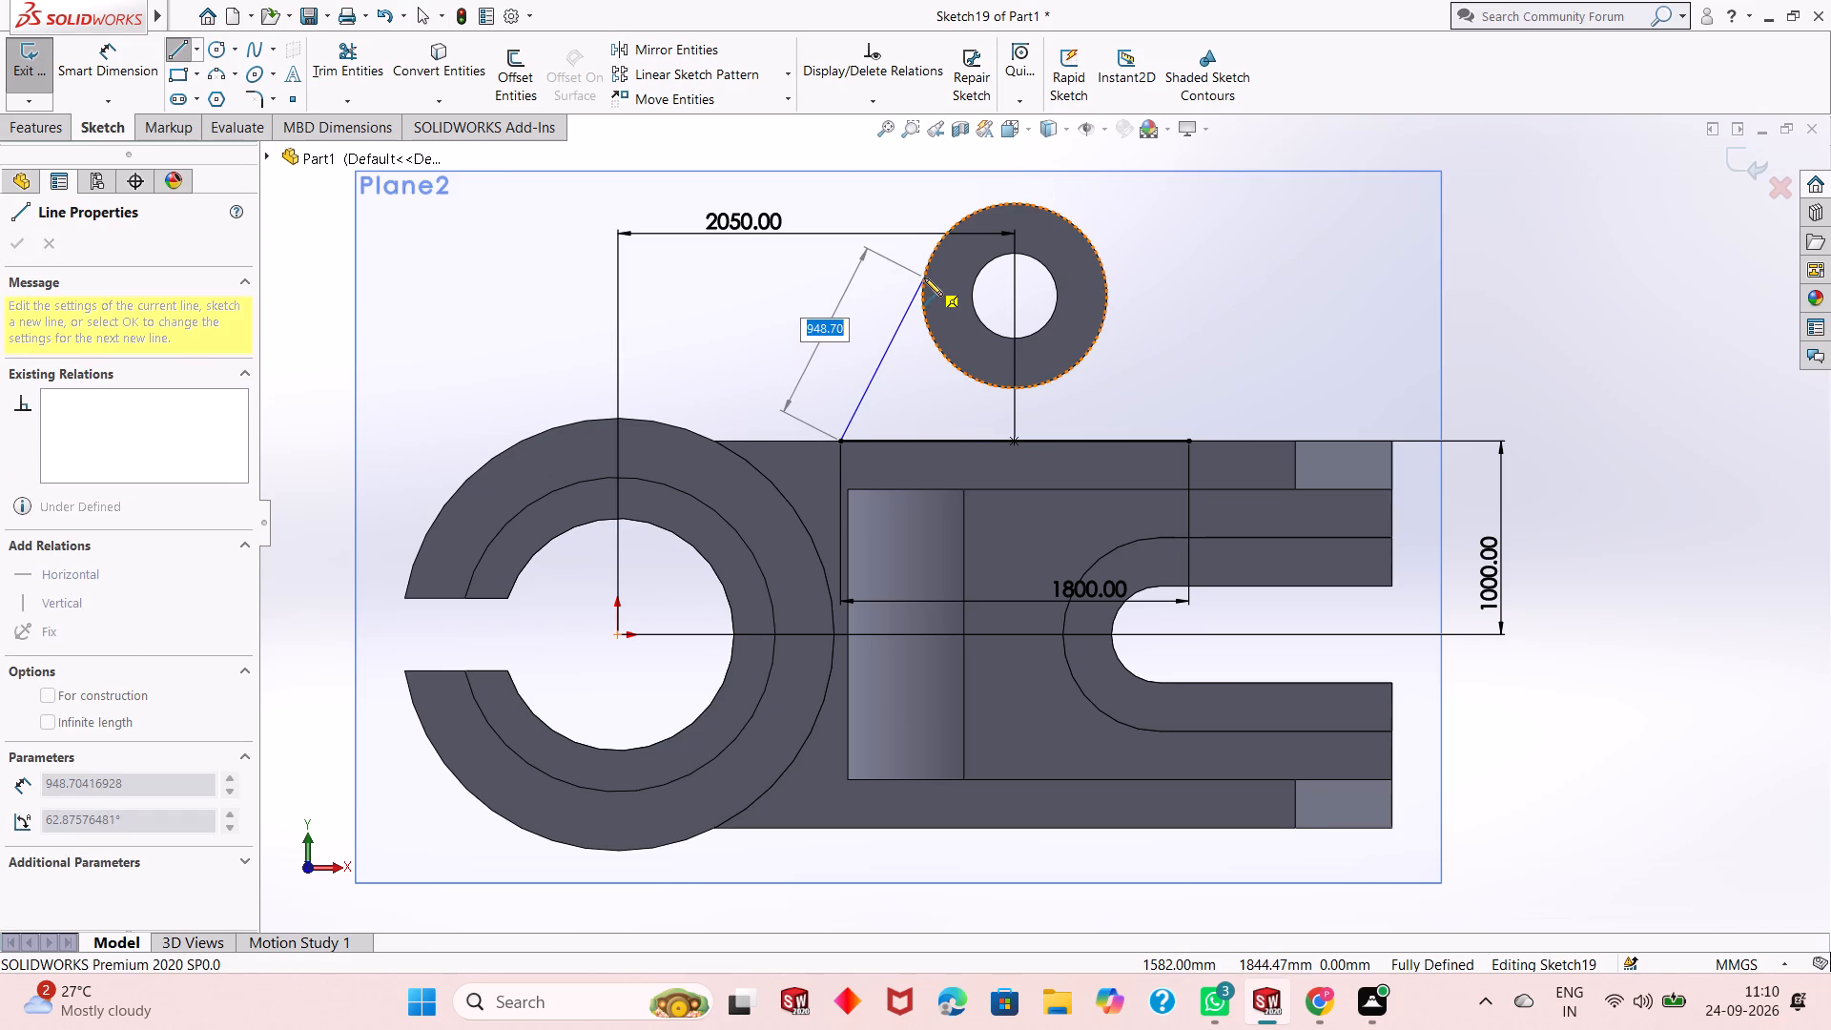
click(928, 260)
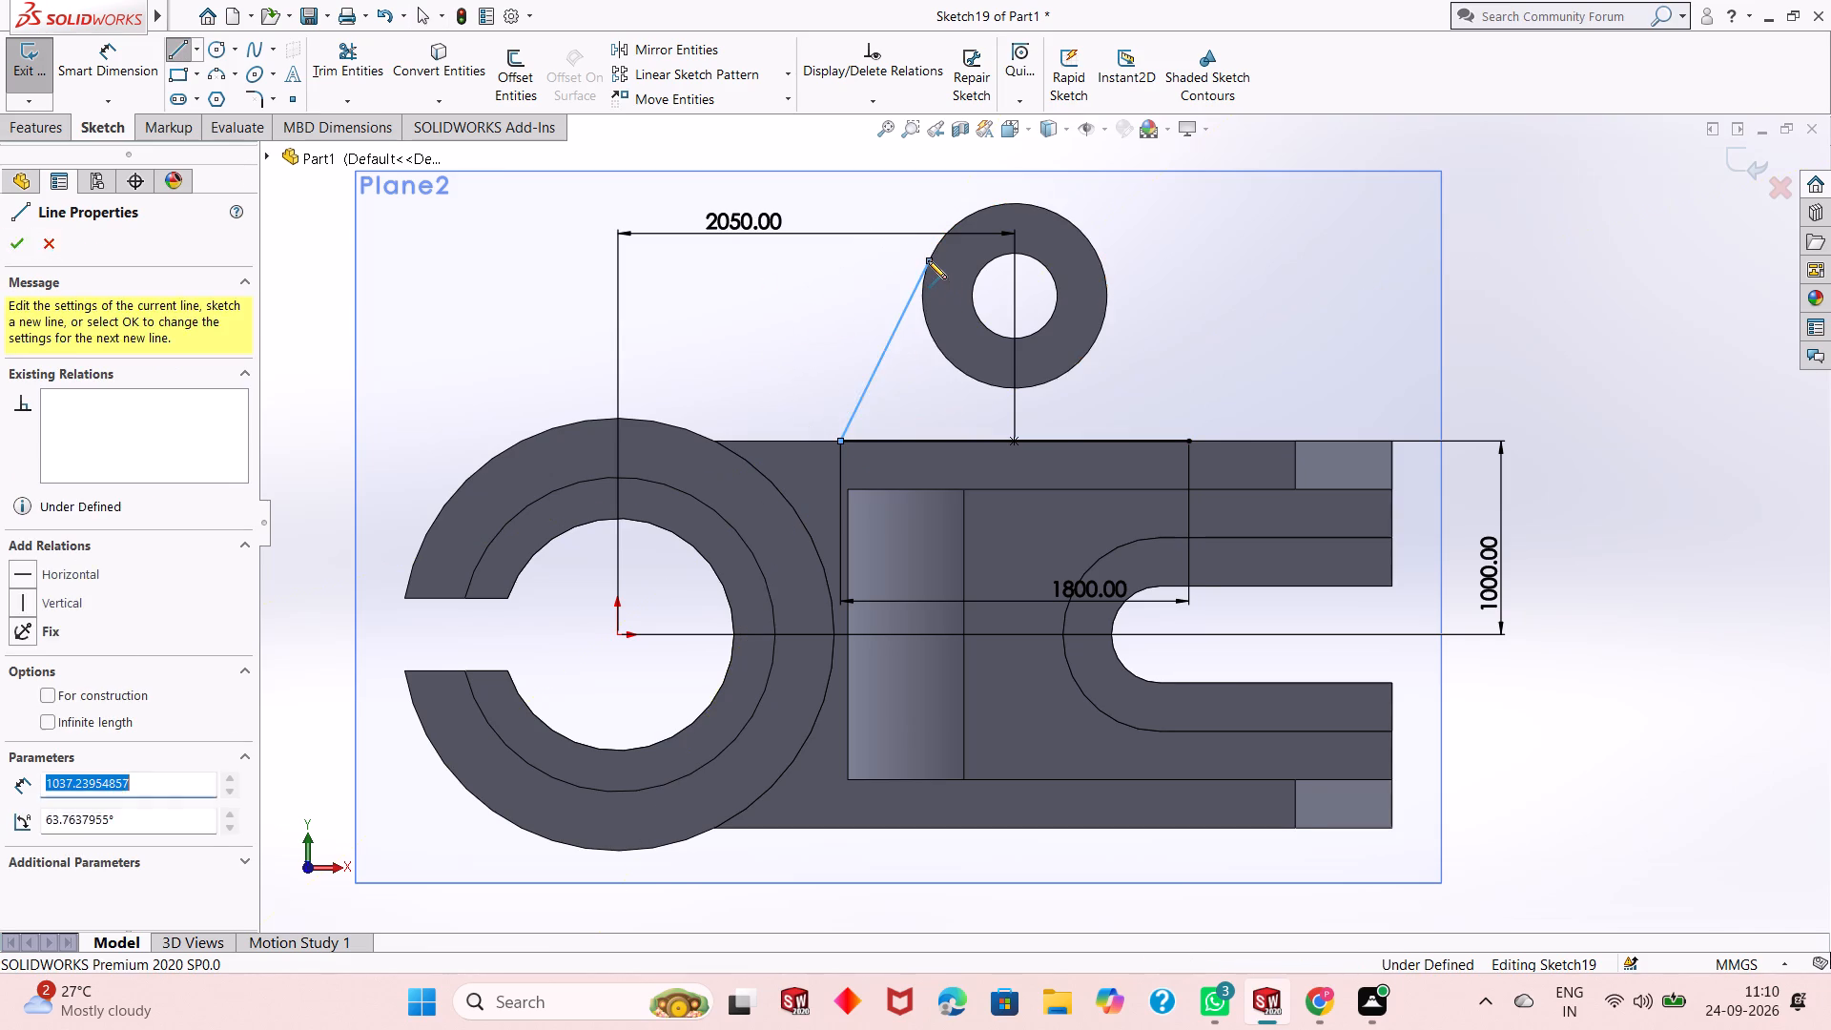
key(Escape)
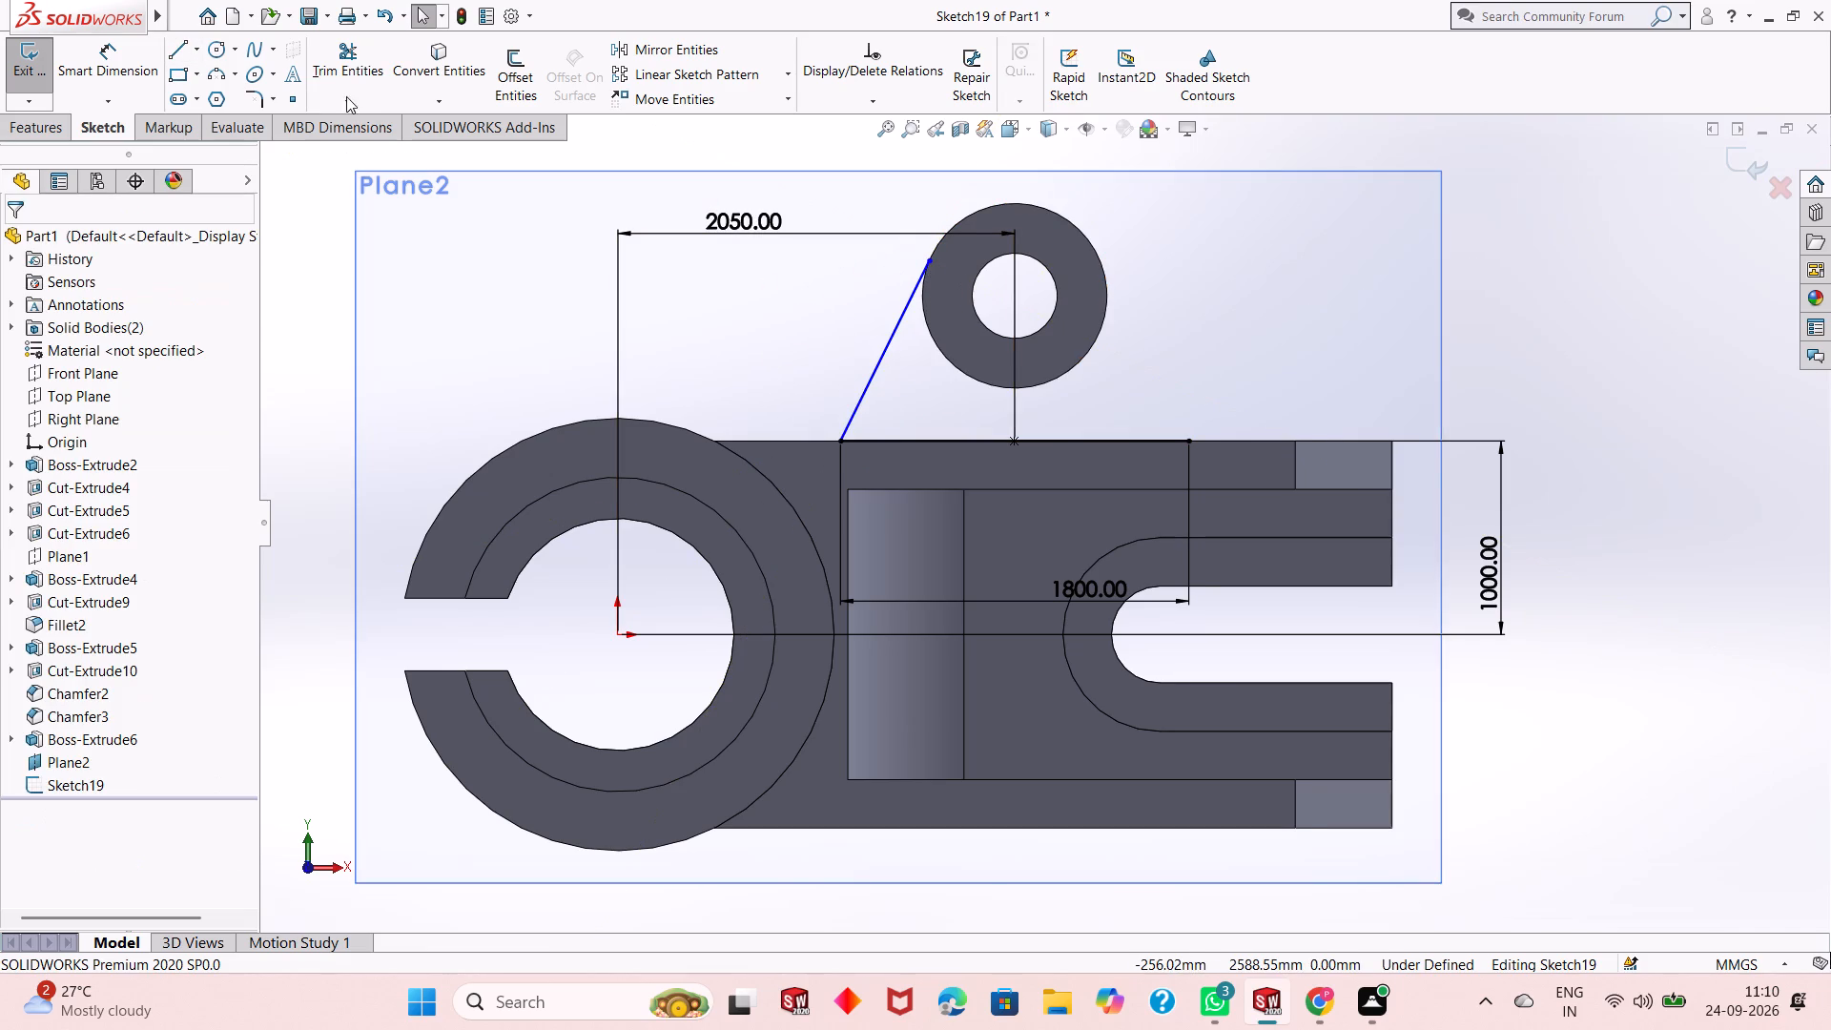
click(177, 49)
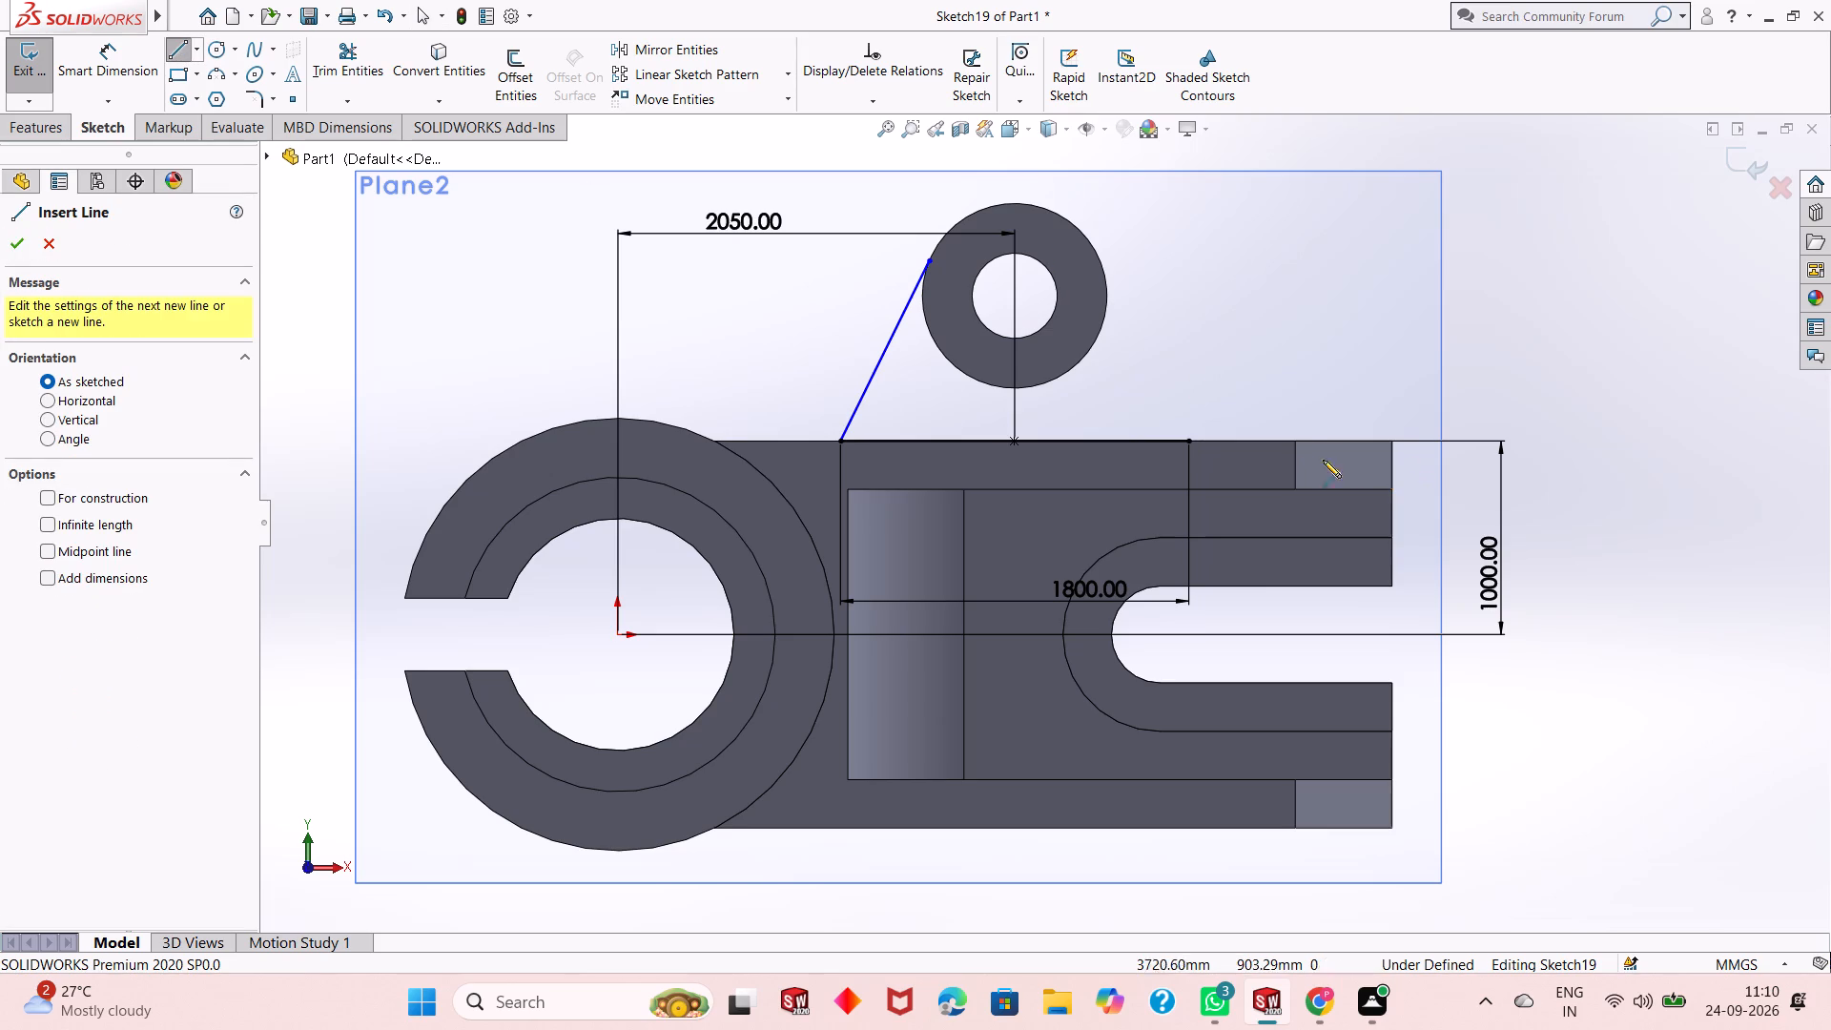
click(1193, 443)
click(1101, 260)
key(Escape)
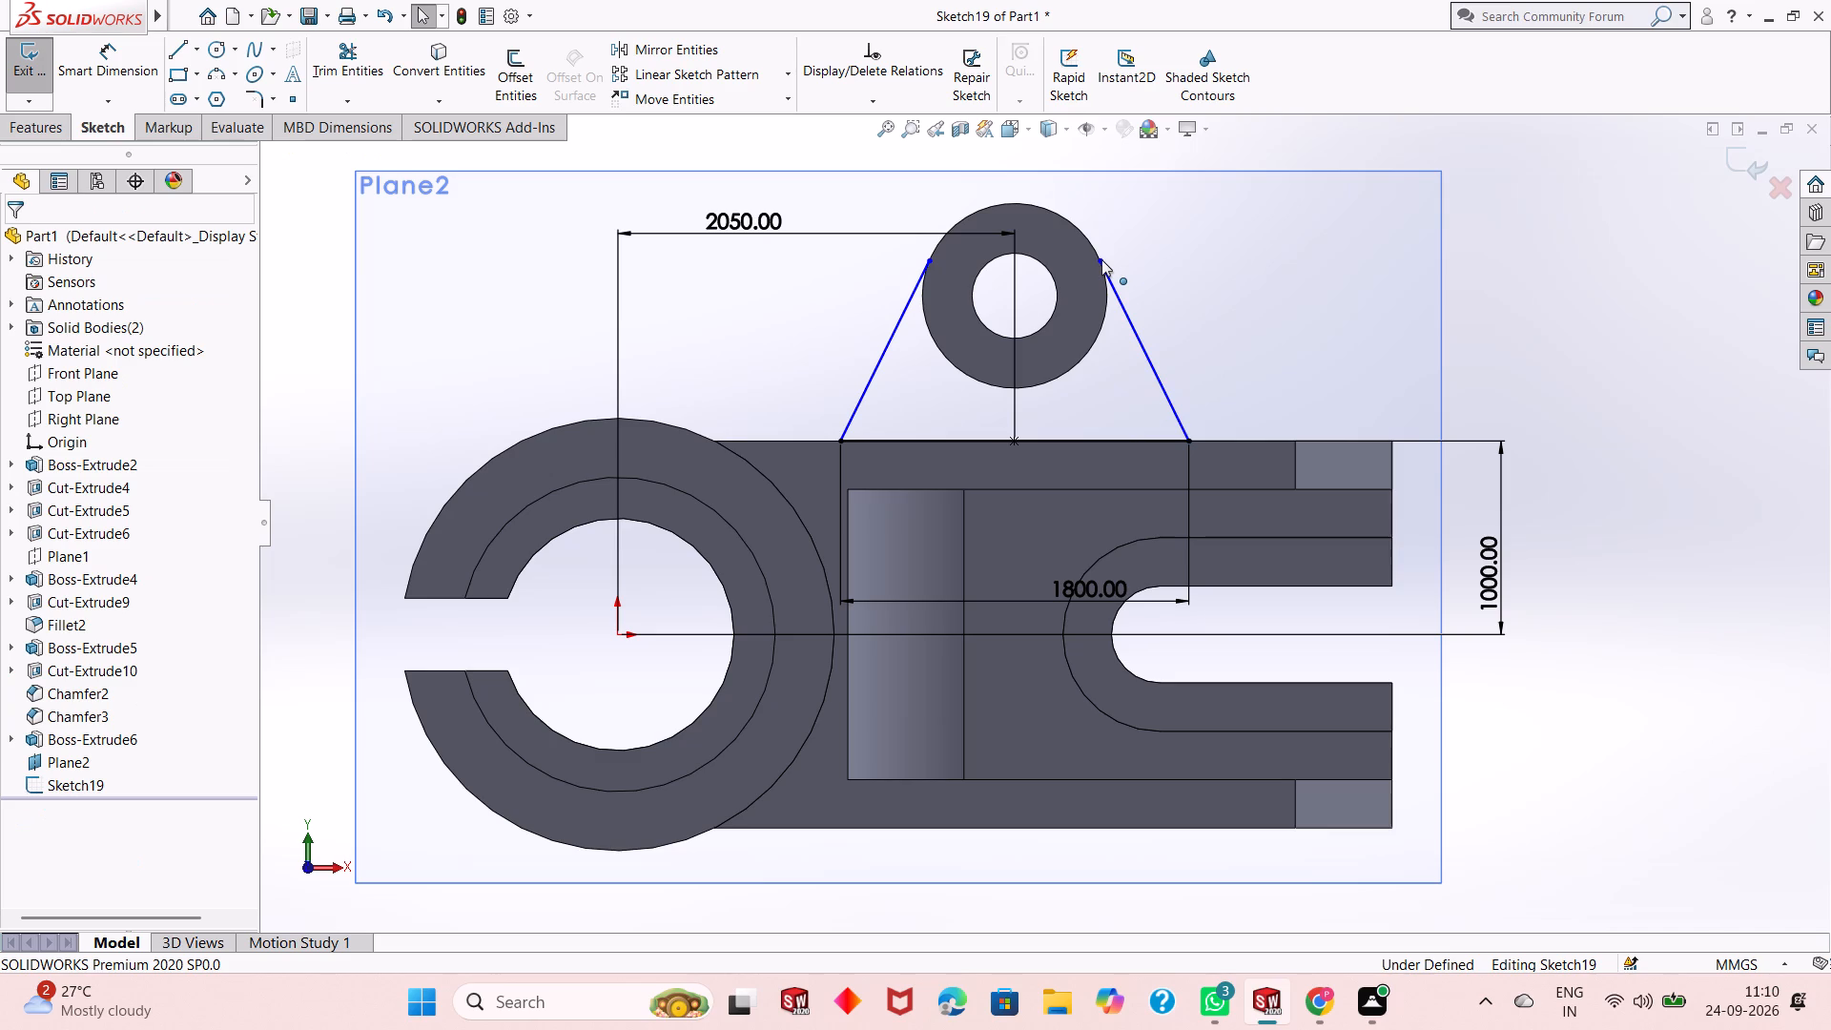
Make both slanted lines tangent to the cylinder's outer circular edge.
click(1152, 352)
click(1148, 356)
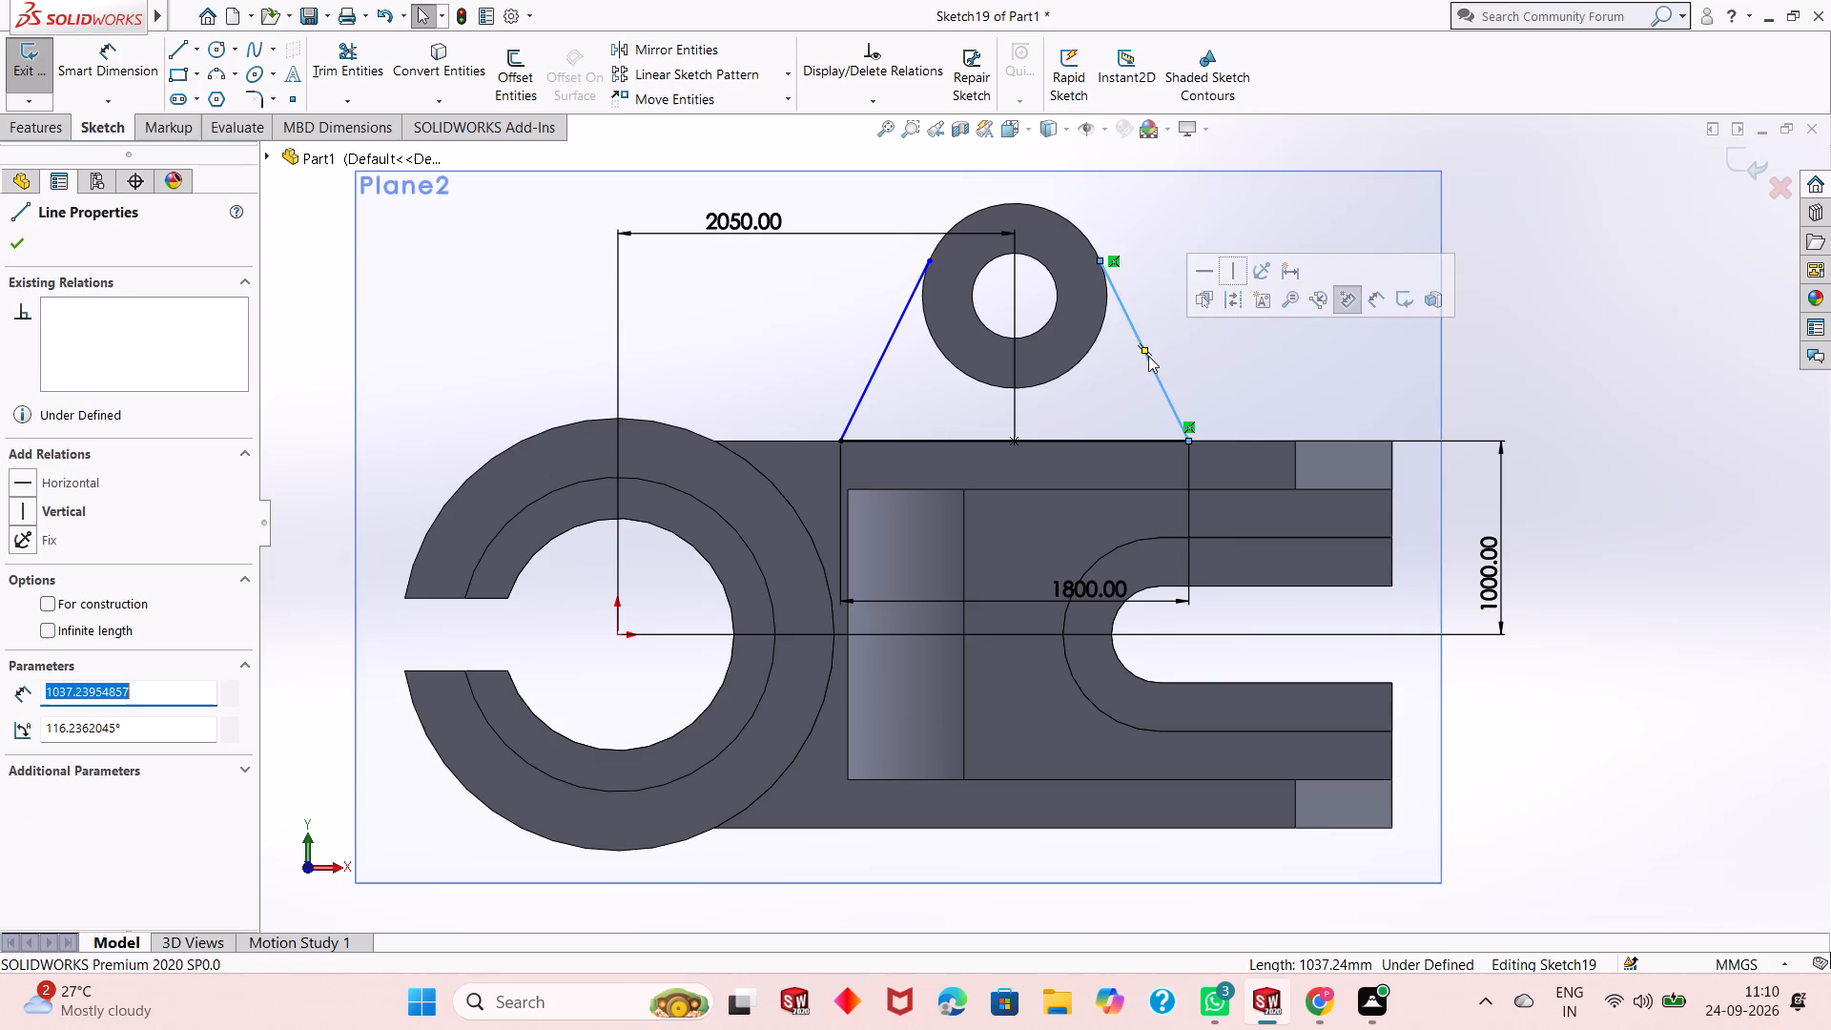
ctrl+click(1107, 313)
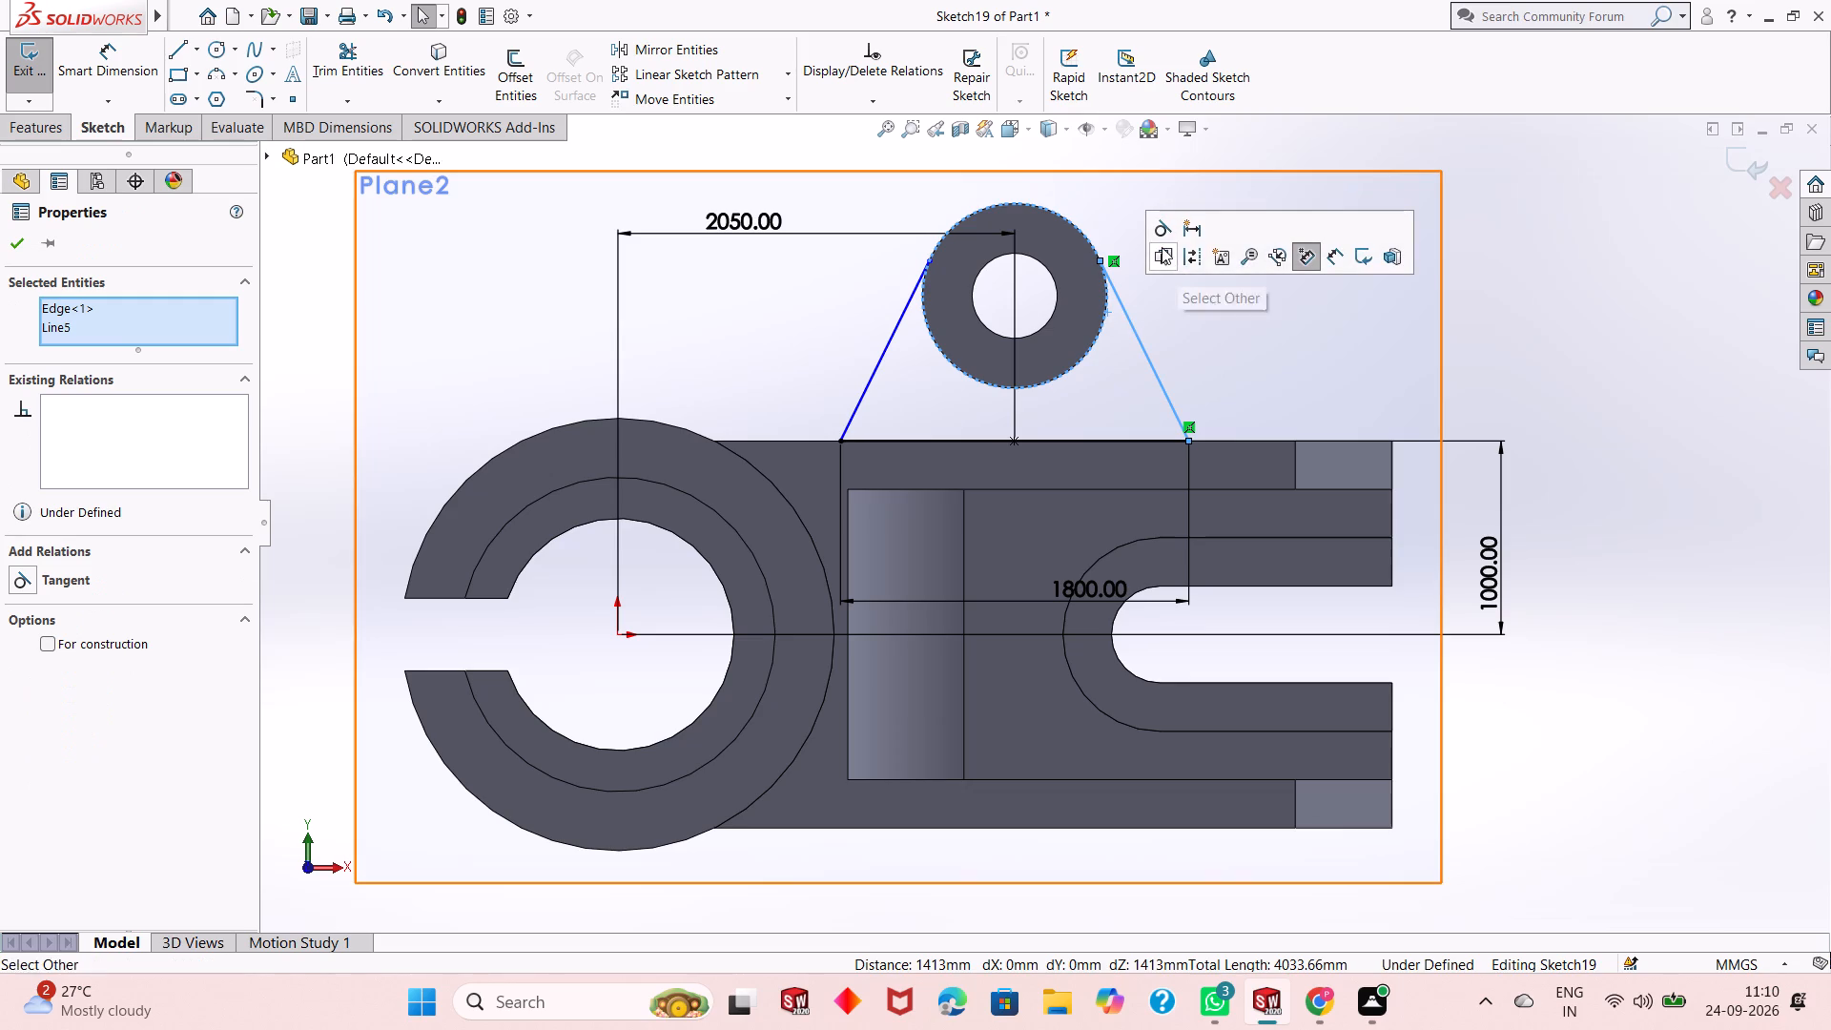
click(1161, 222)
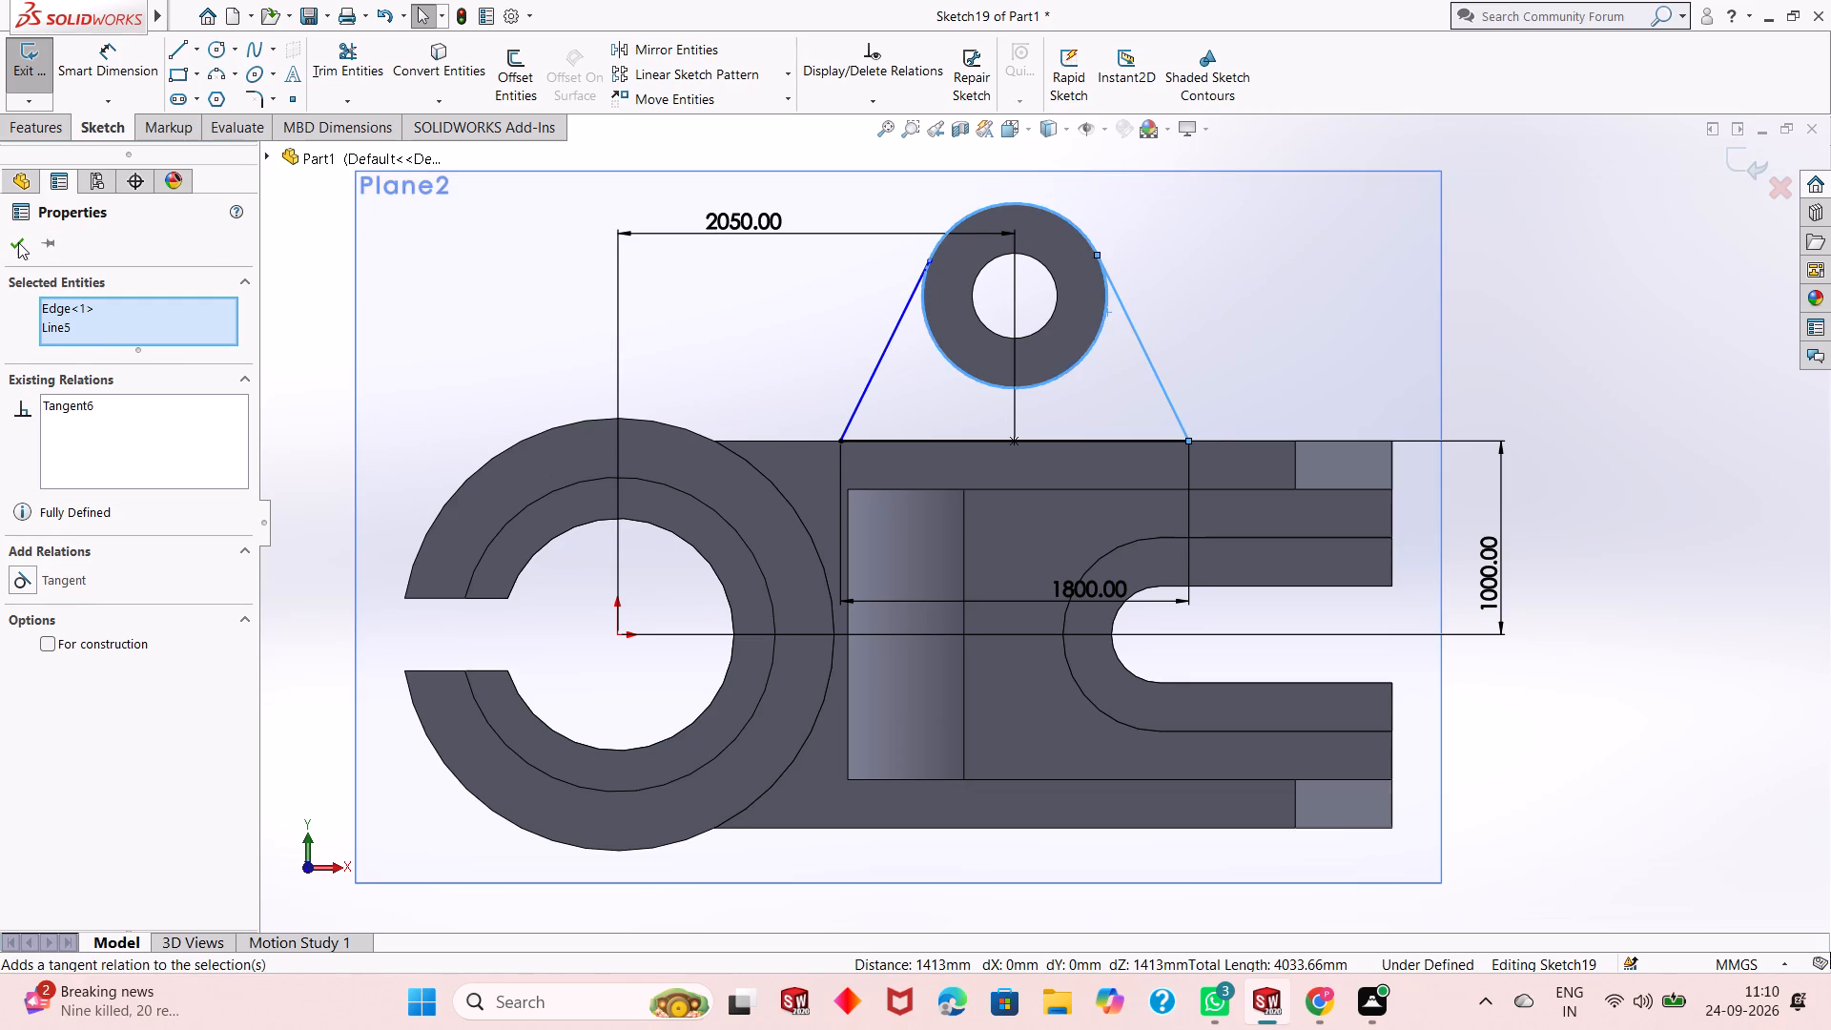
click(18, 242)
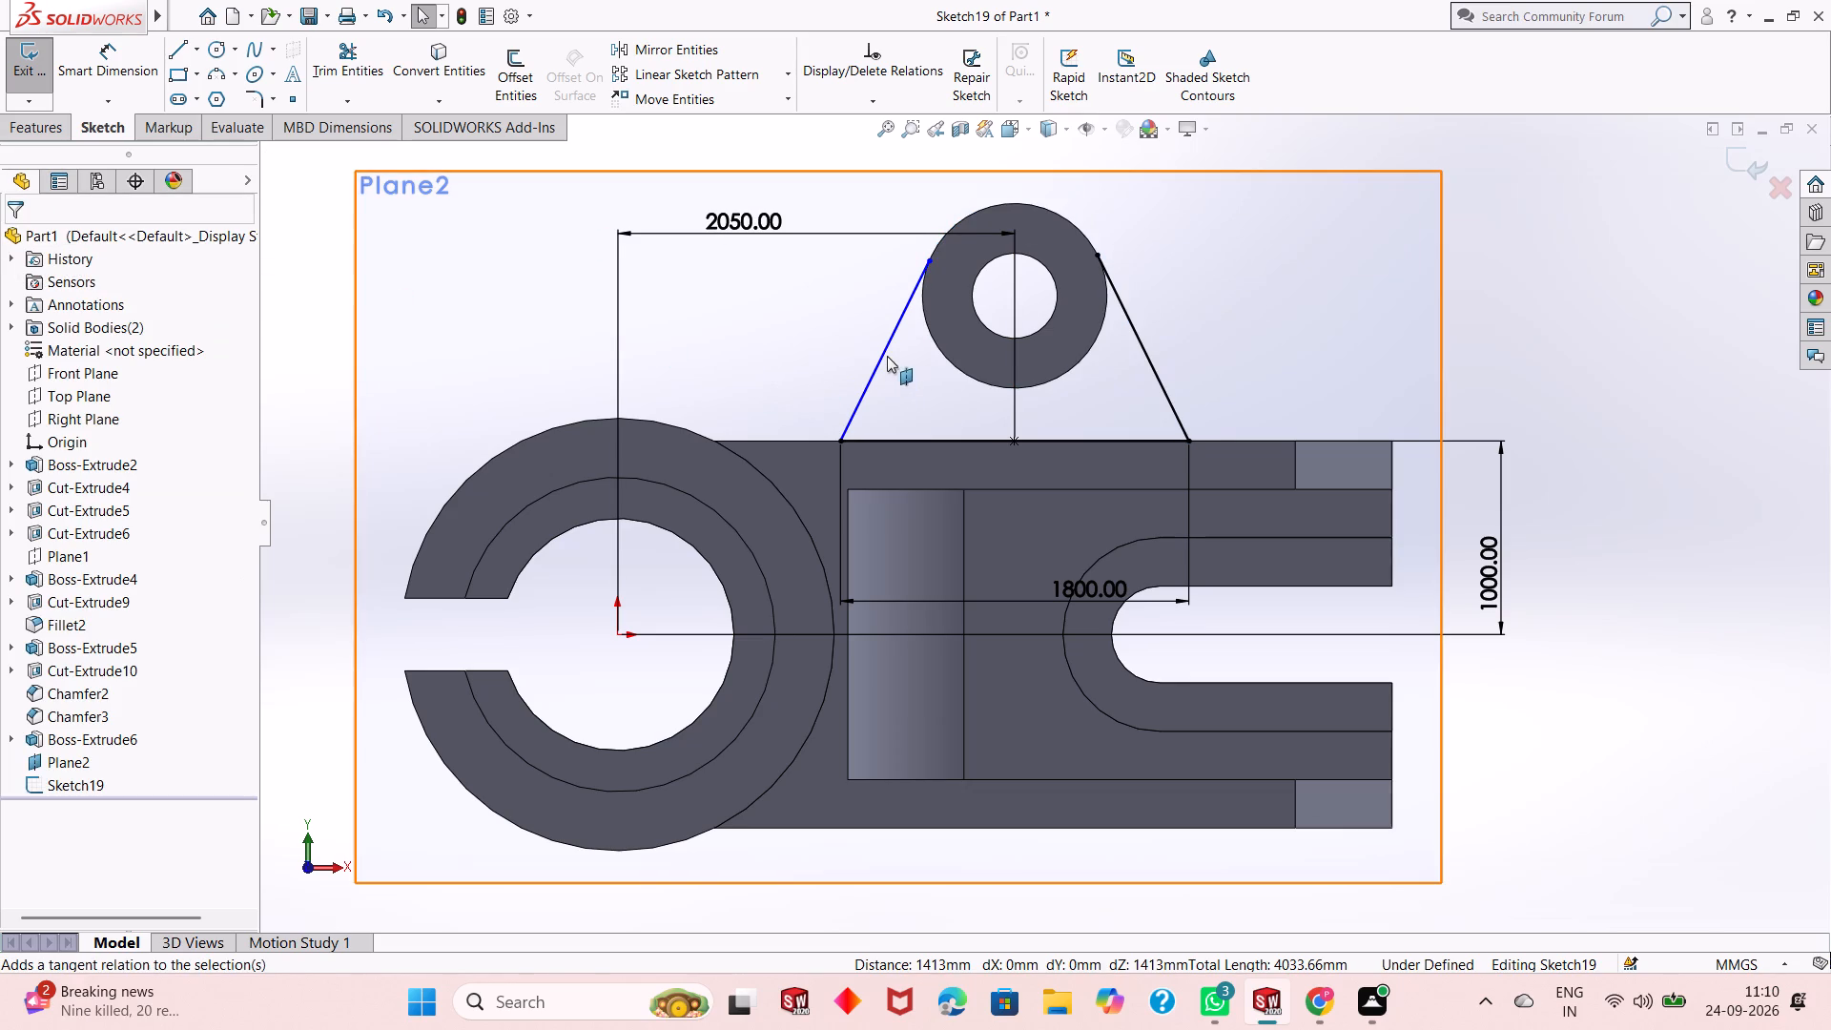
click(885, 354)
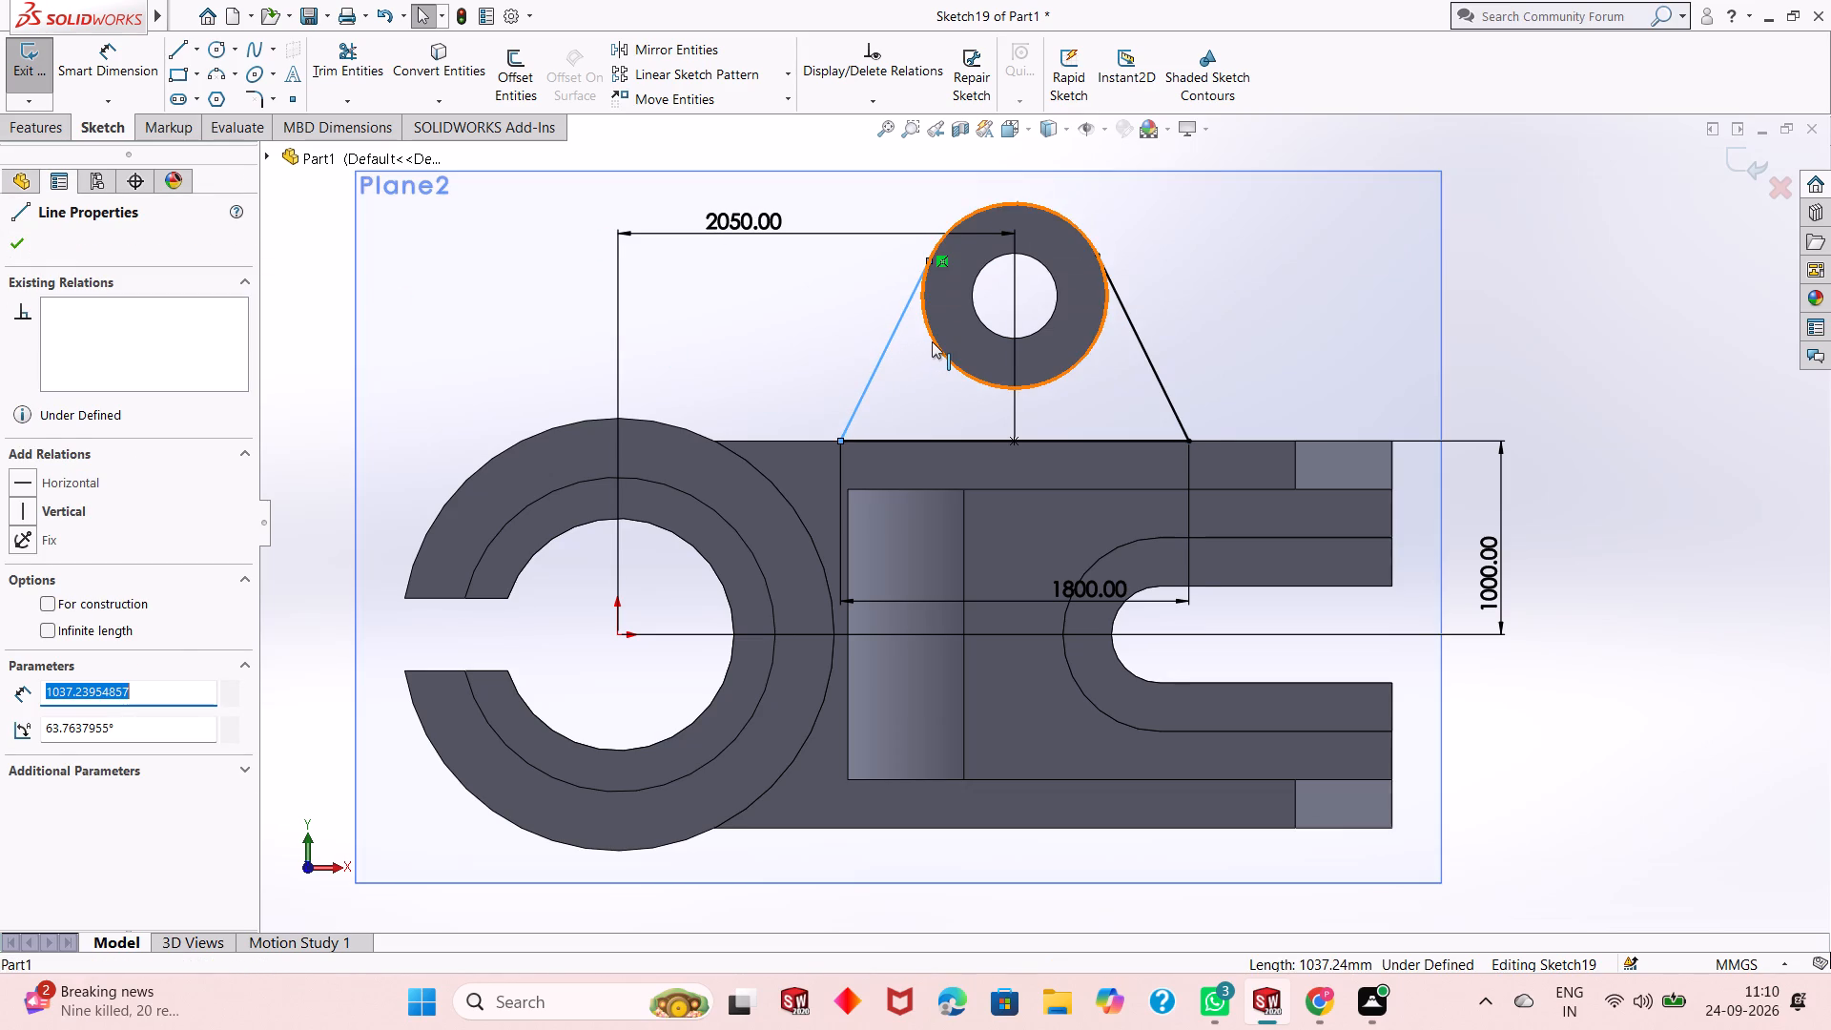
ctrl+click(932, 341)
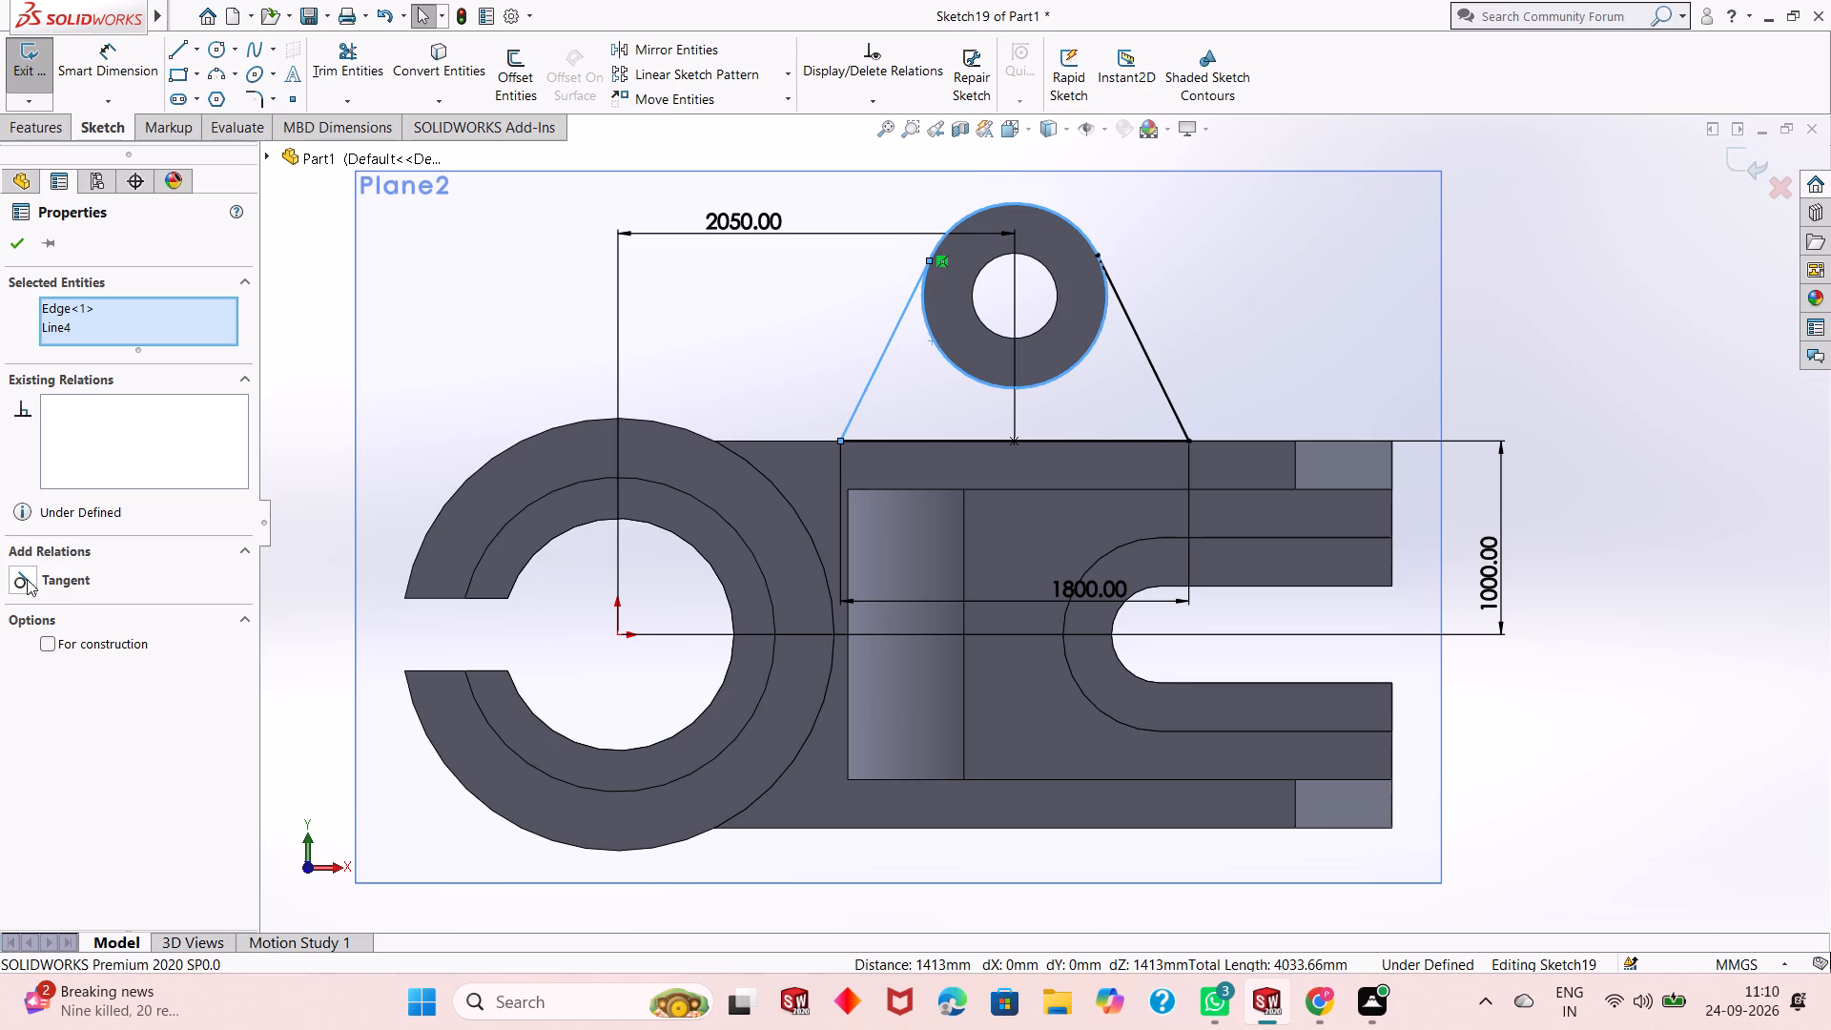
click(25, 580)
click(20, 248)
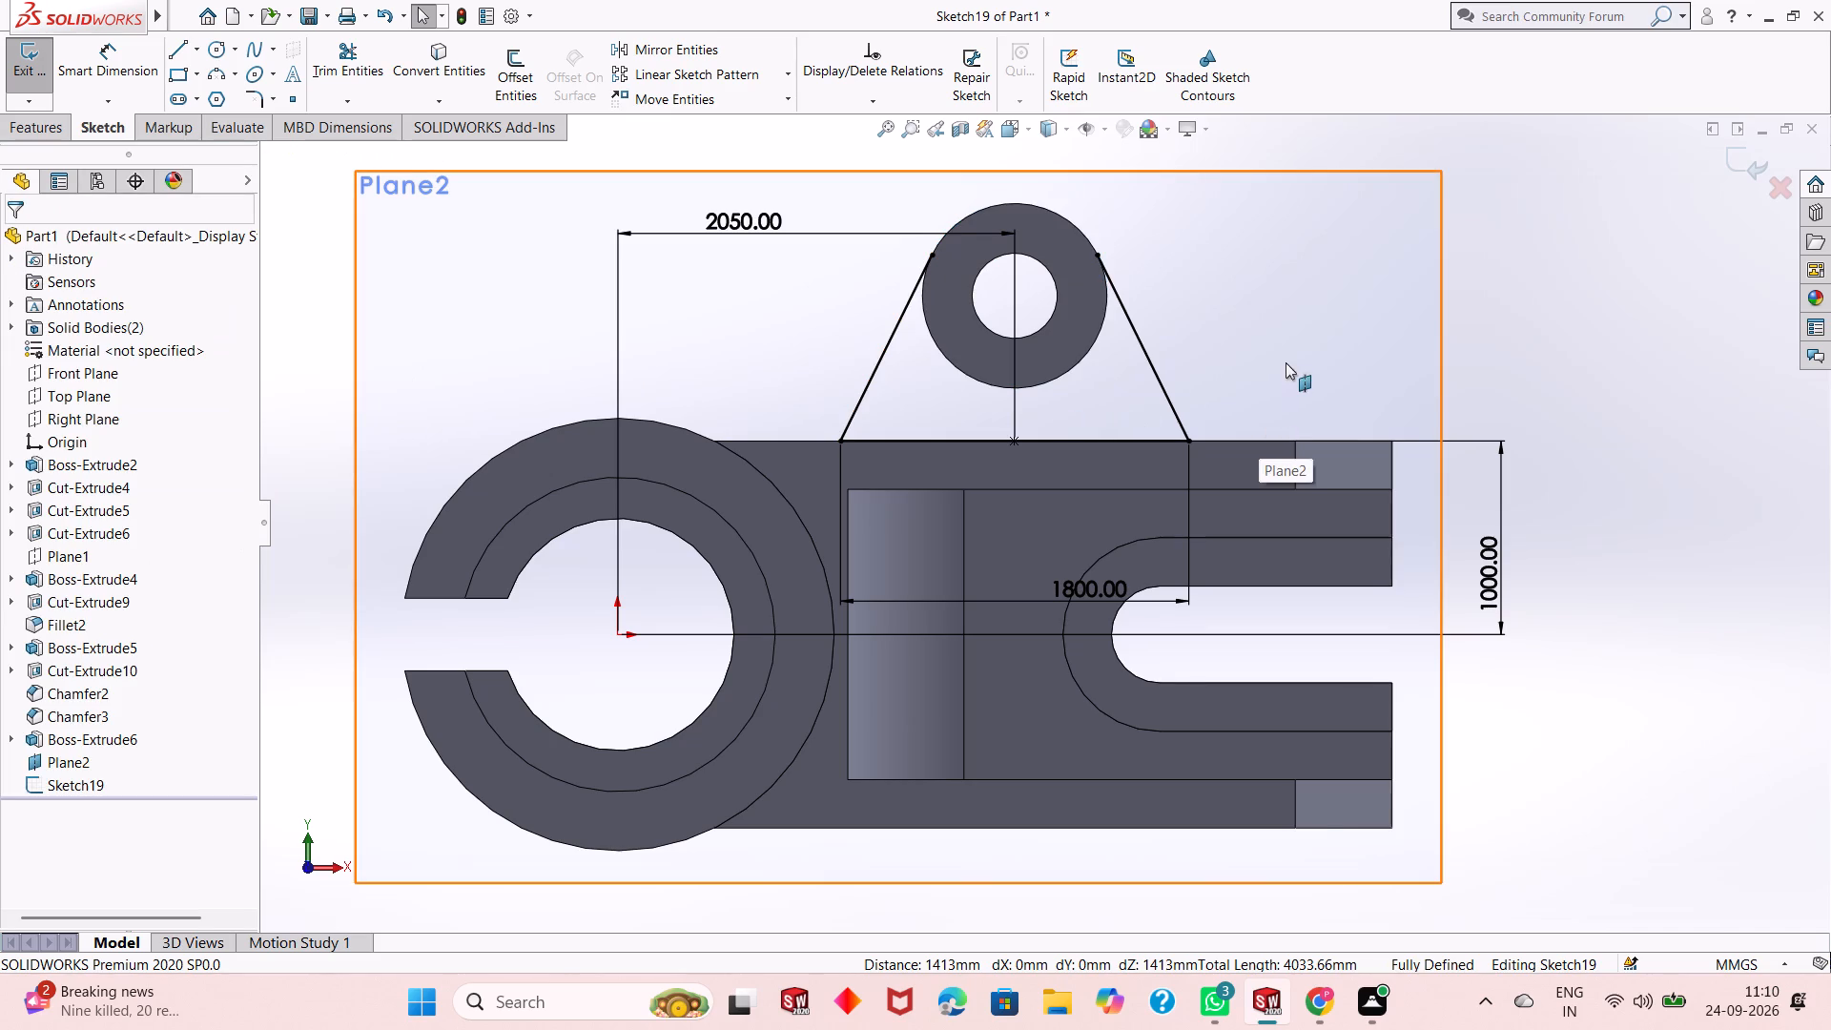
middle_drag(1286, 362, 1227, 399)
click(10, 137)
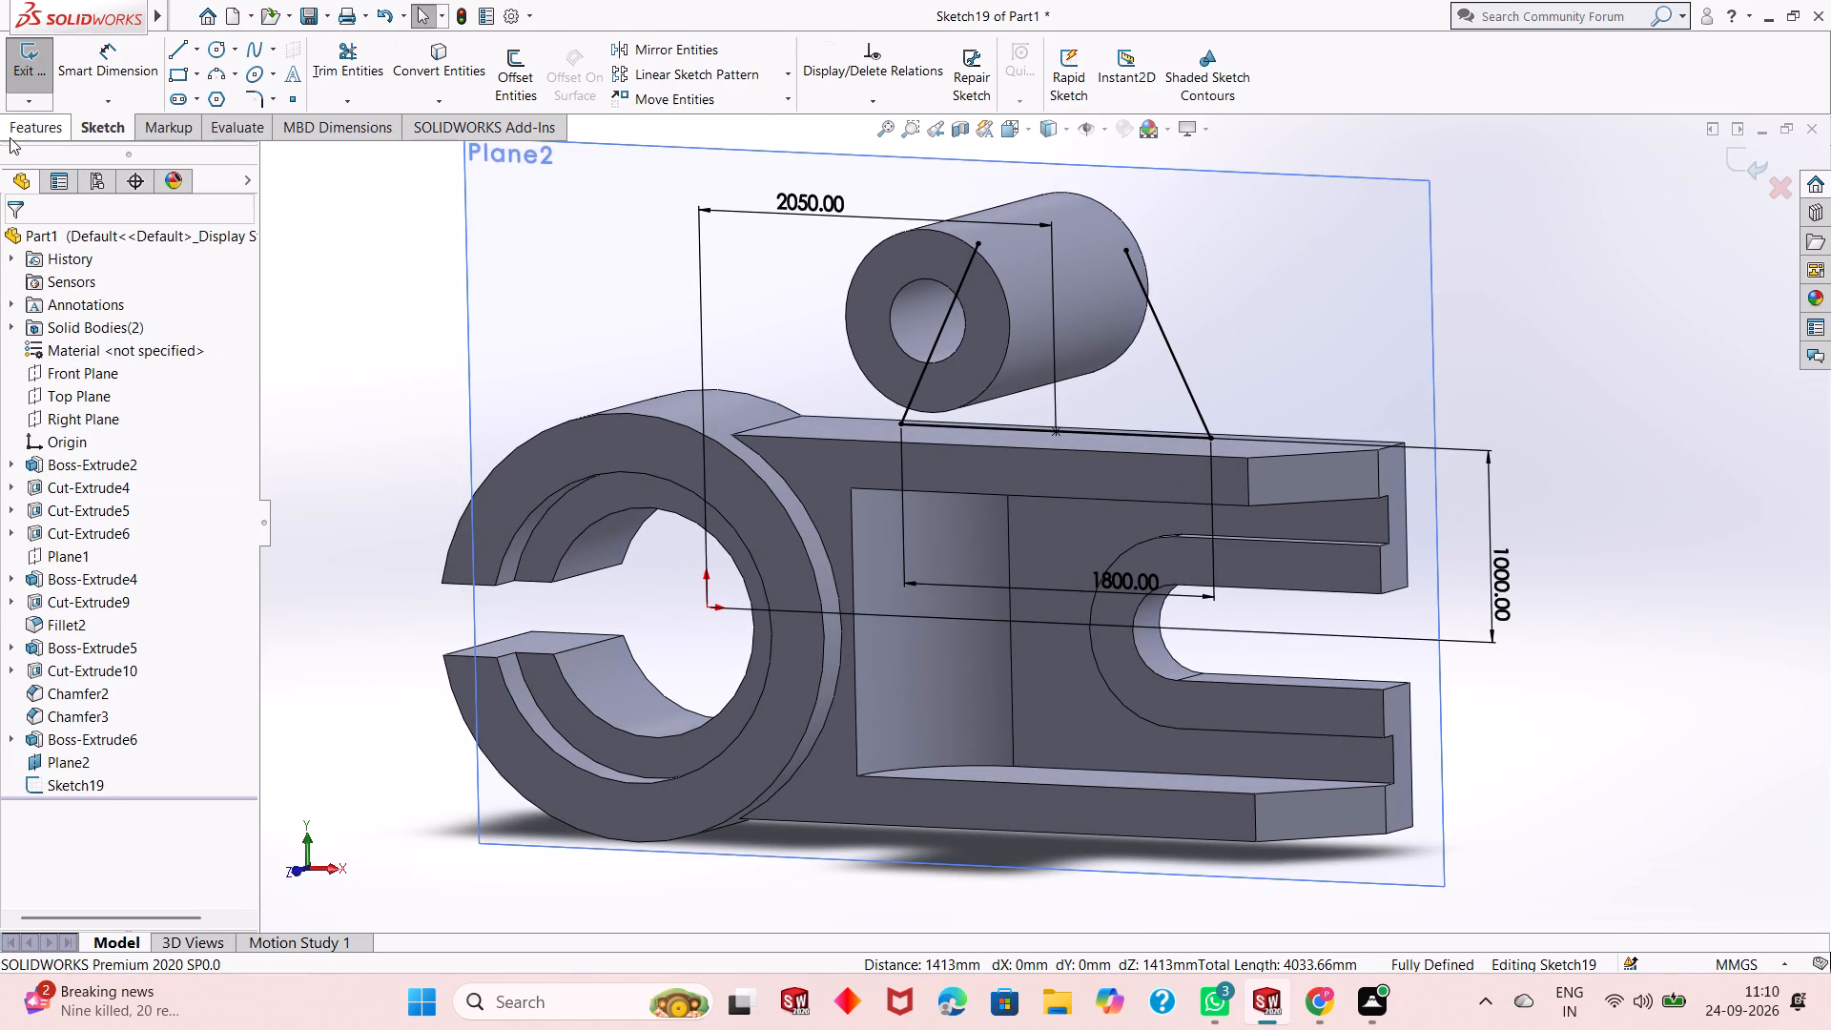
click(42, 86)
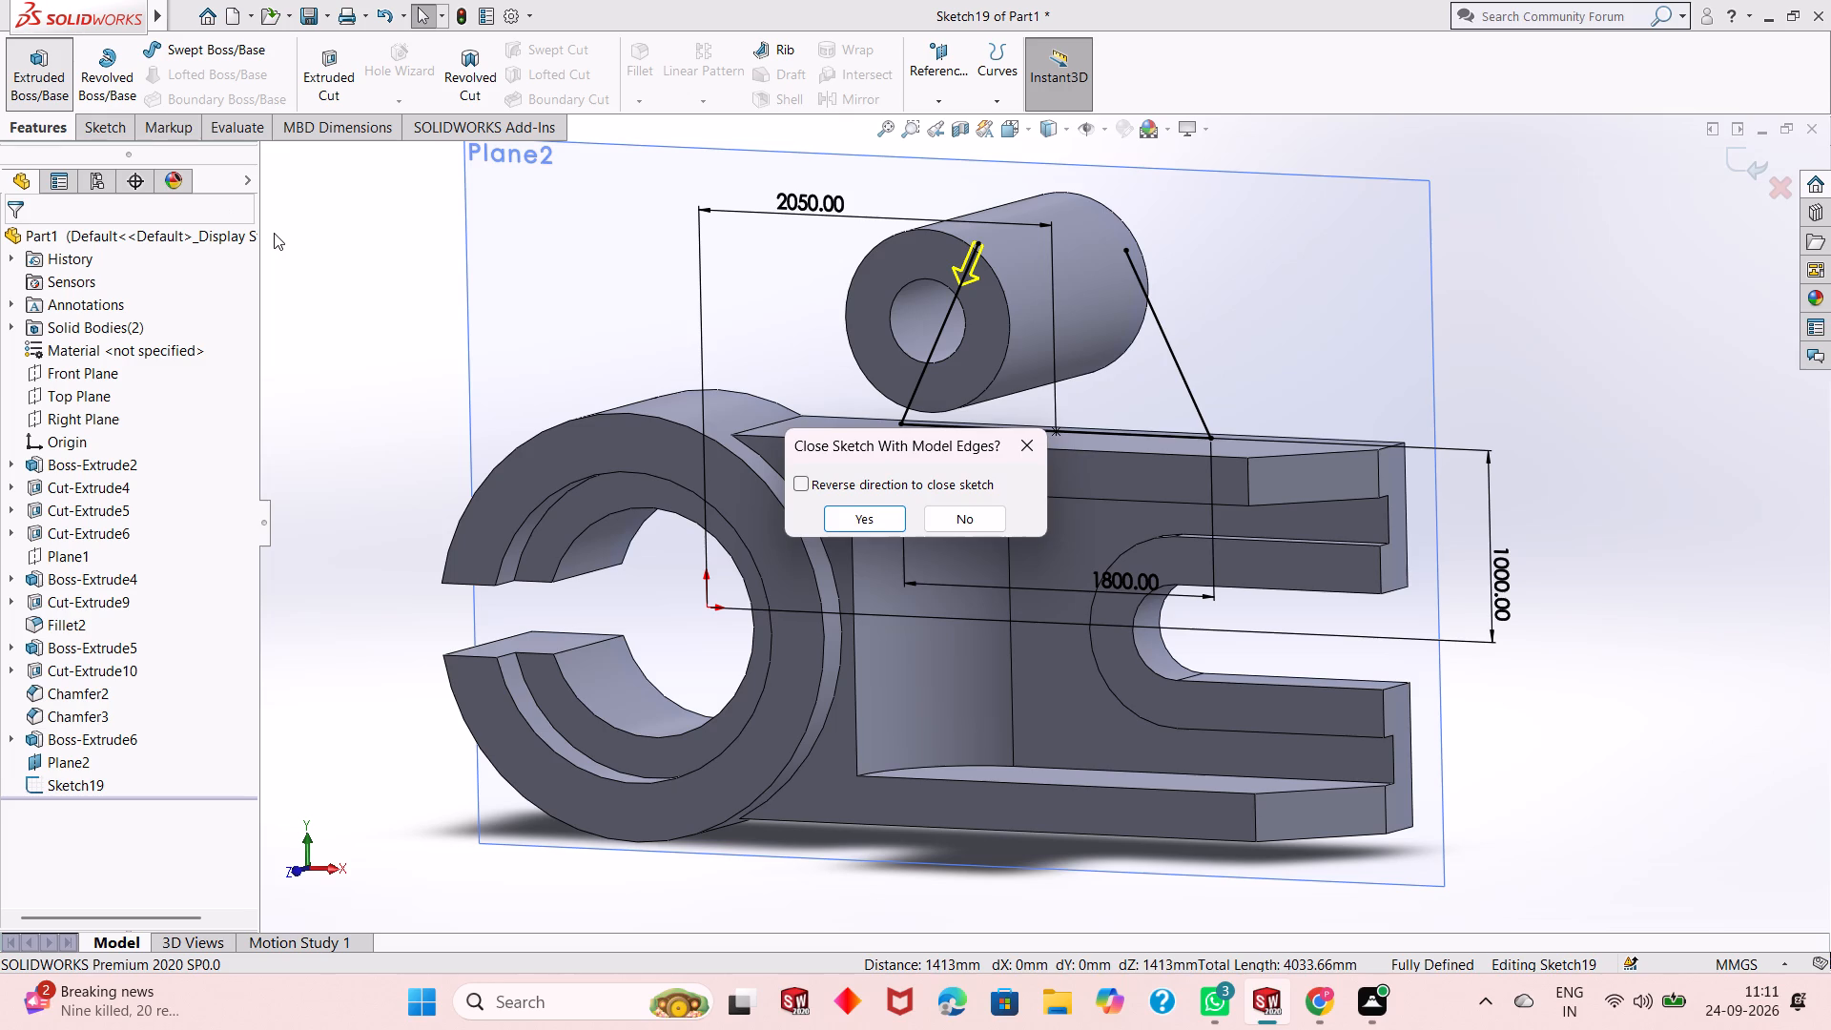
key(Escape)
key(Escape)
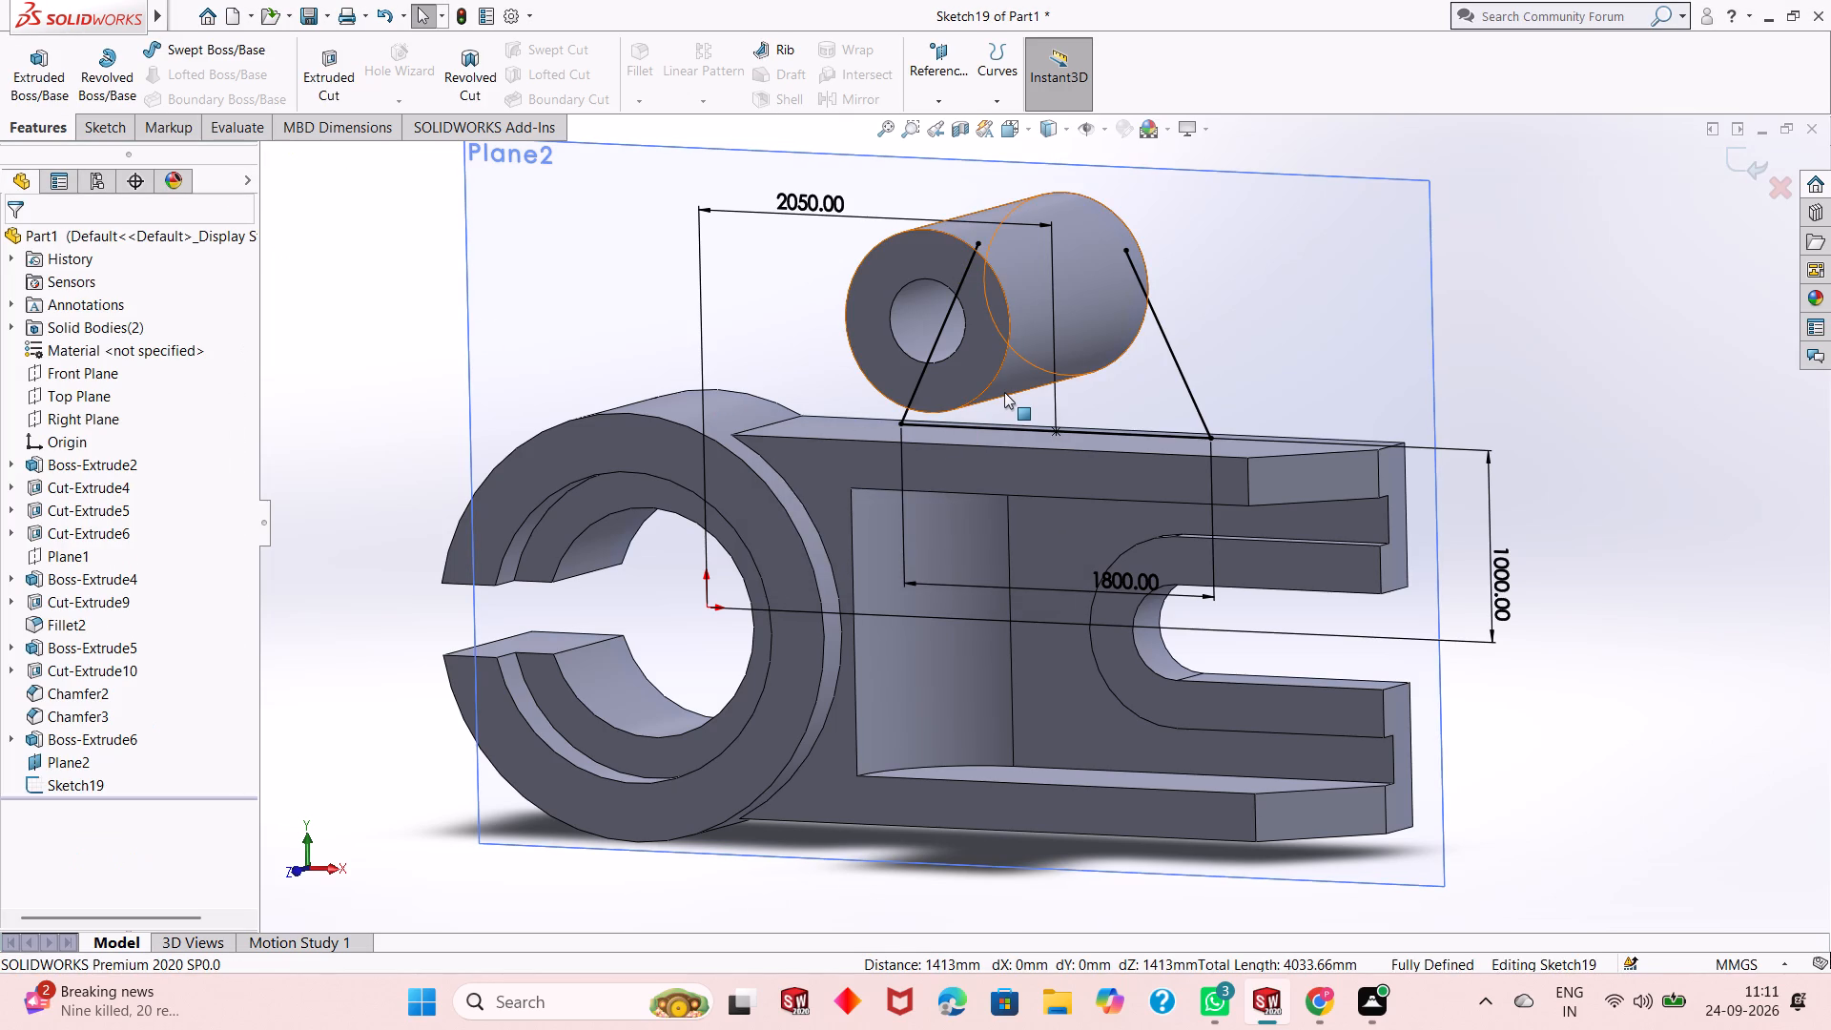
Close the profile with a three-point arc of about 477 mm radius between the slanted lines' upper ends, following the cylinder's lower outer edge.
key(ctrl+8)
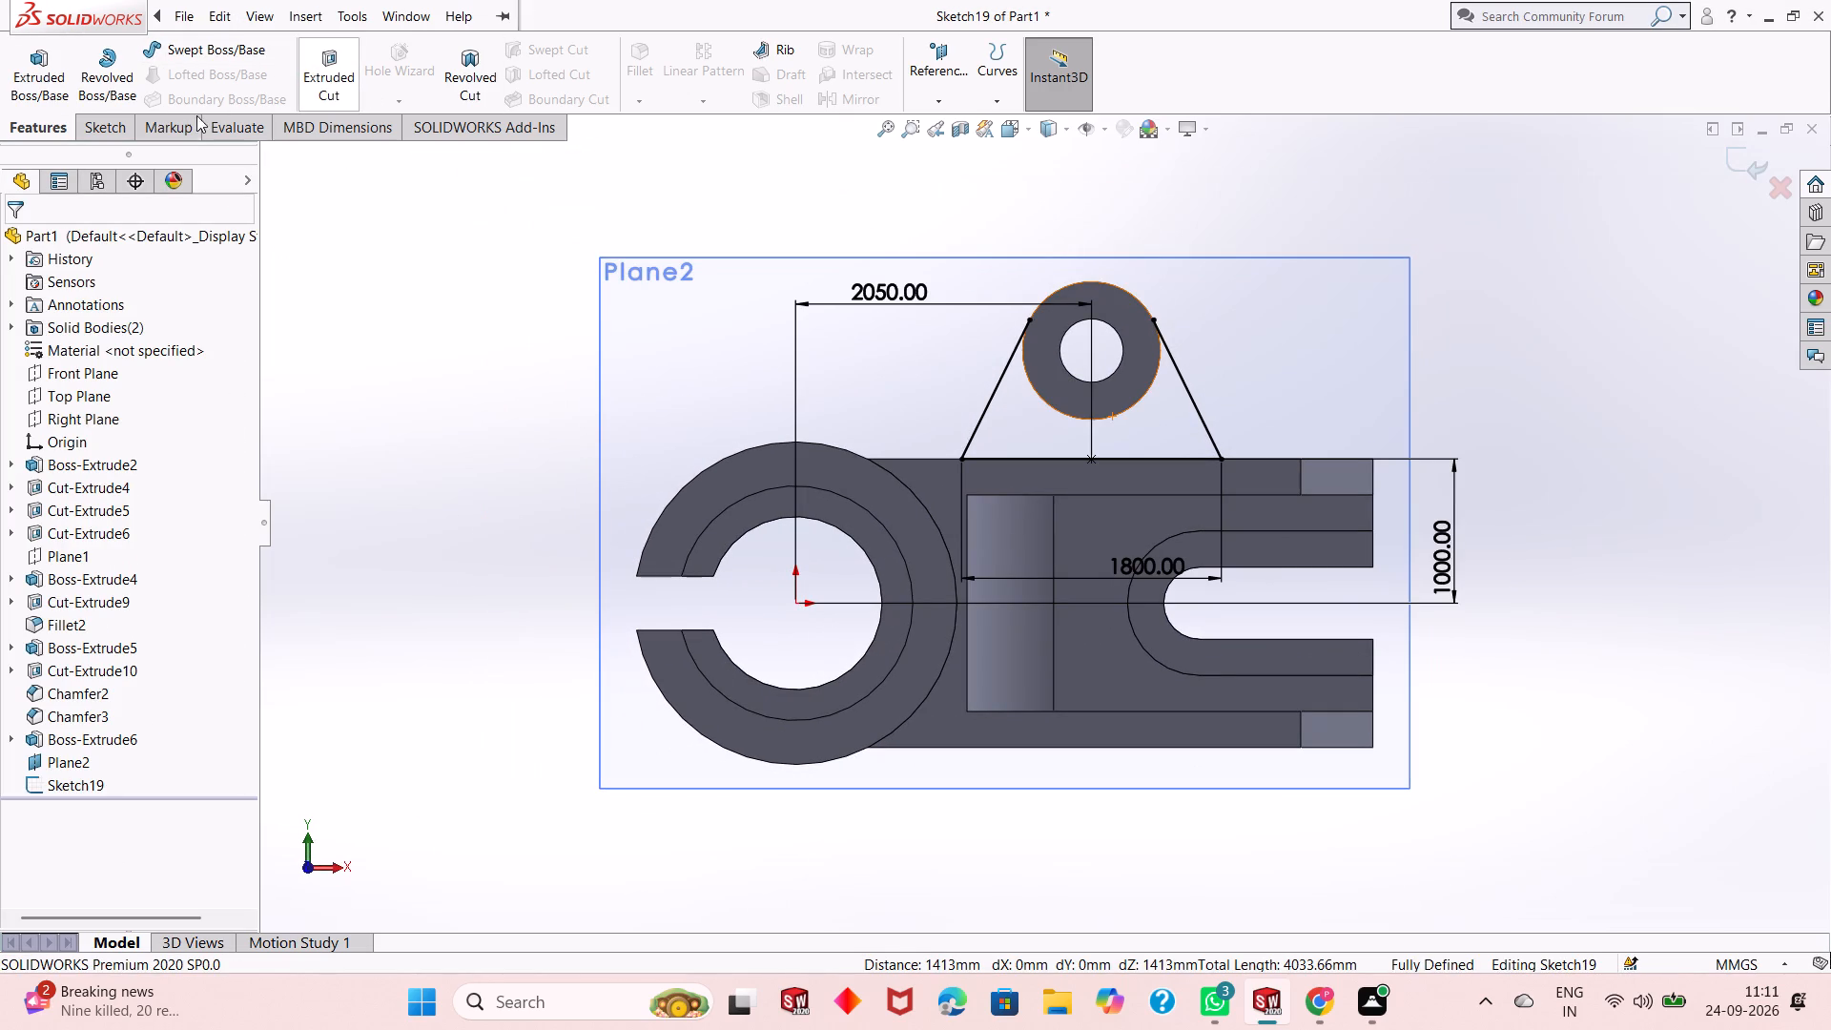
click(109, 127)
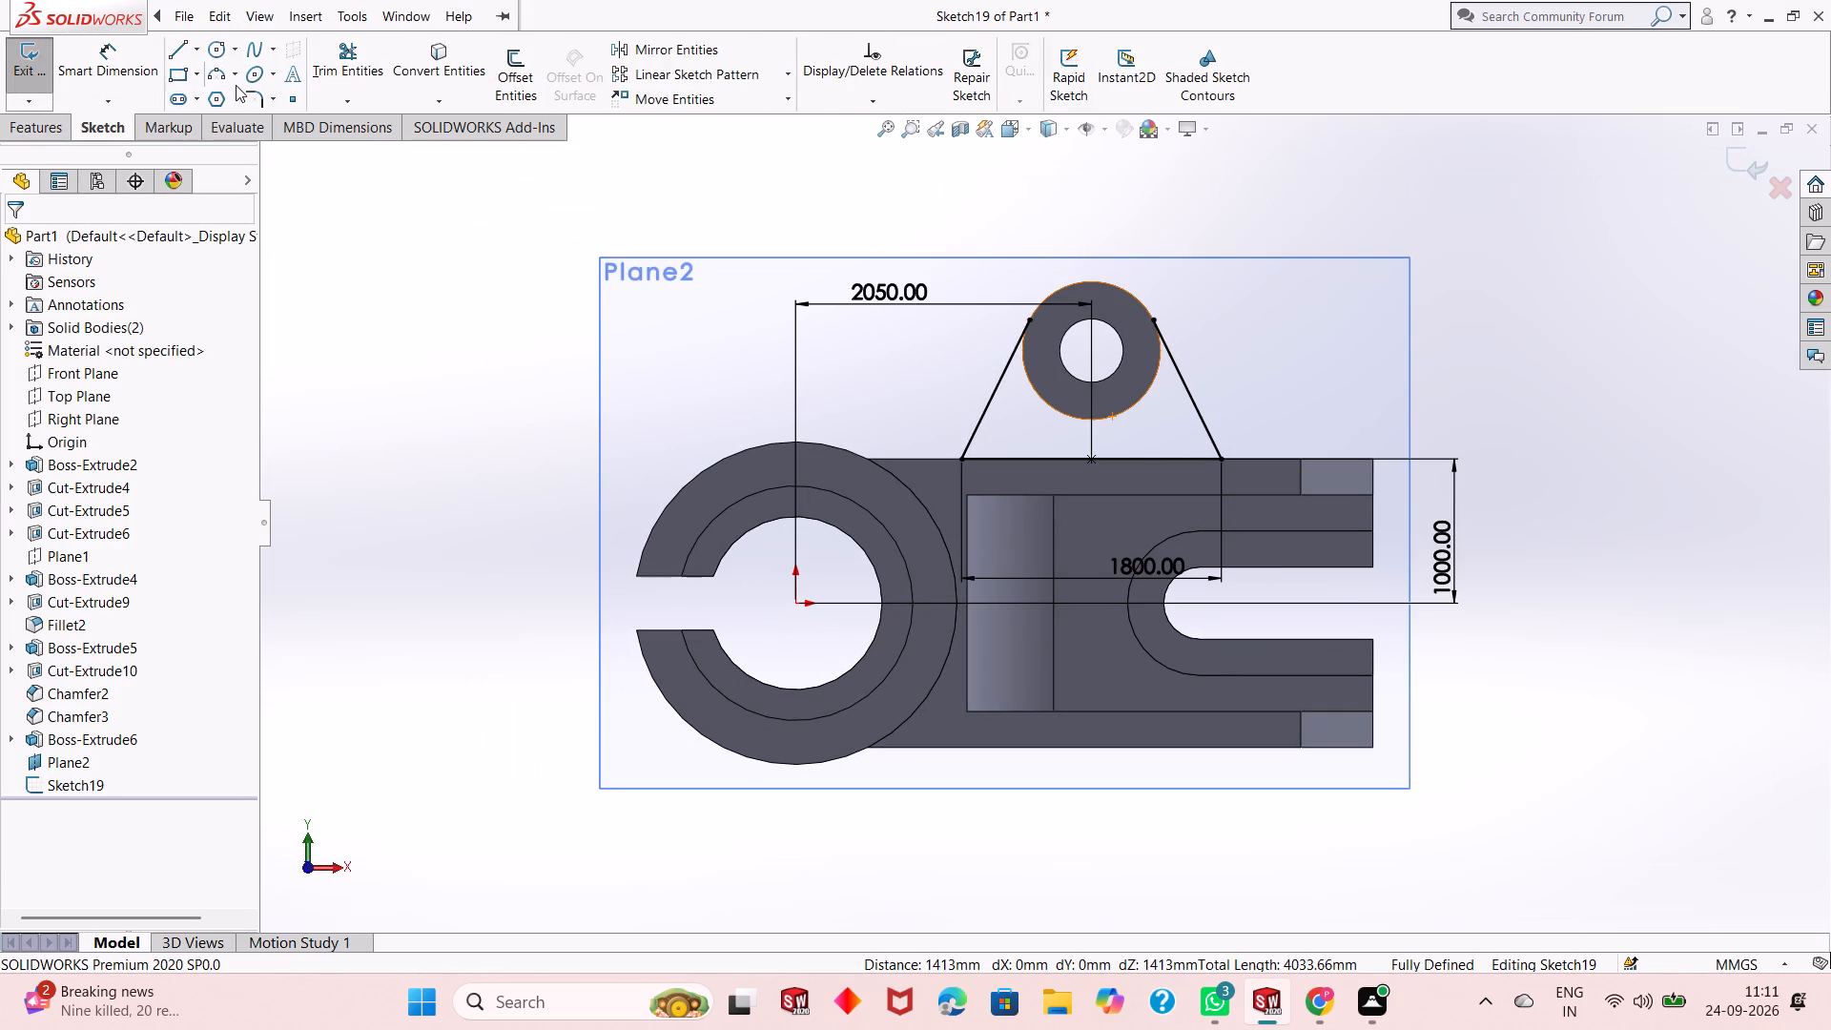
click(216, 66)
scroll(1218, 395, down, 3)
scroll(887, 351, down, 2)
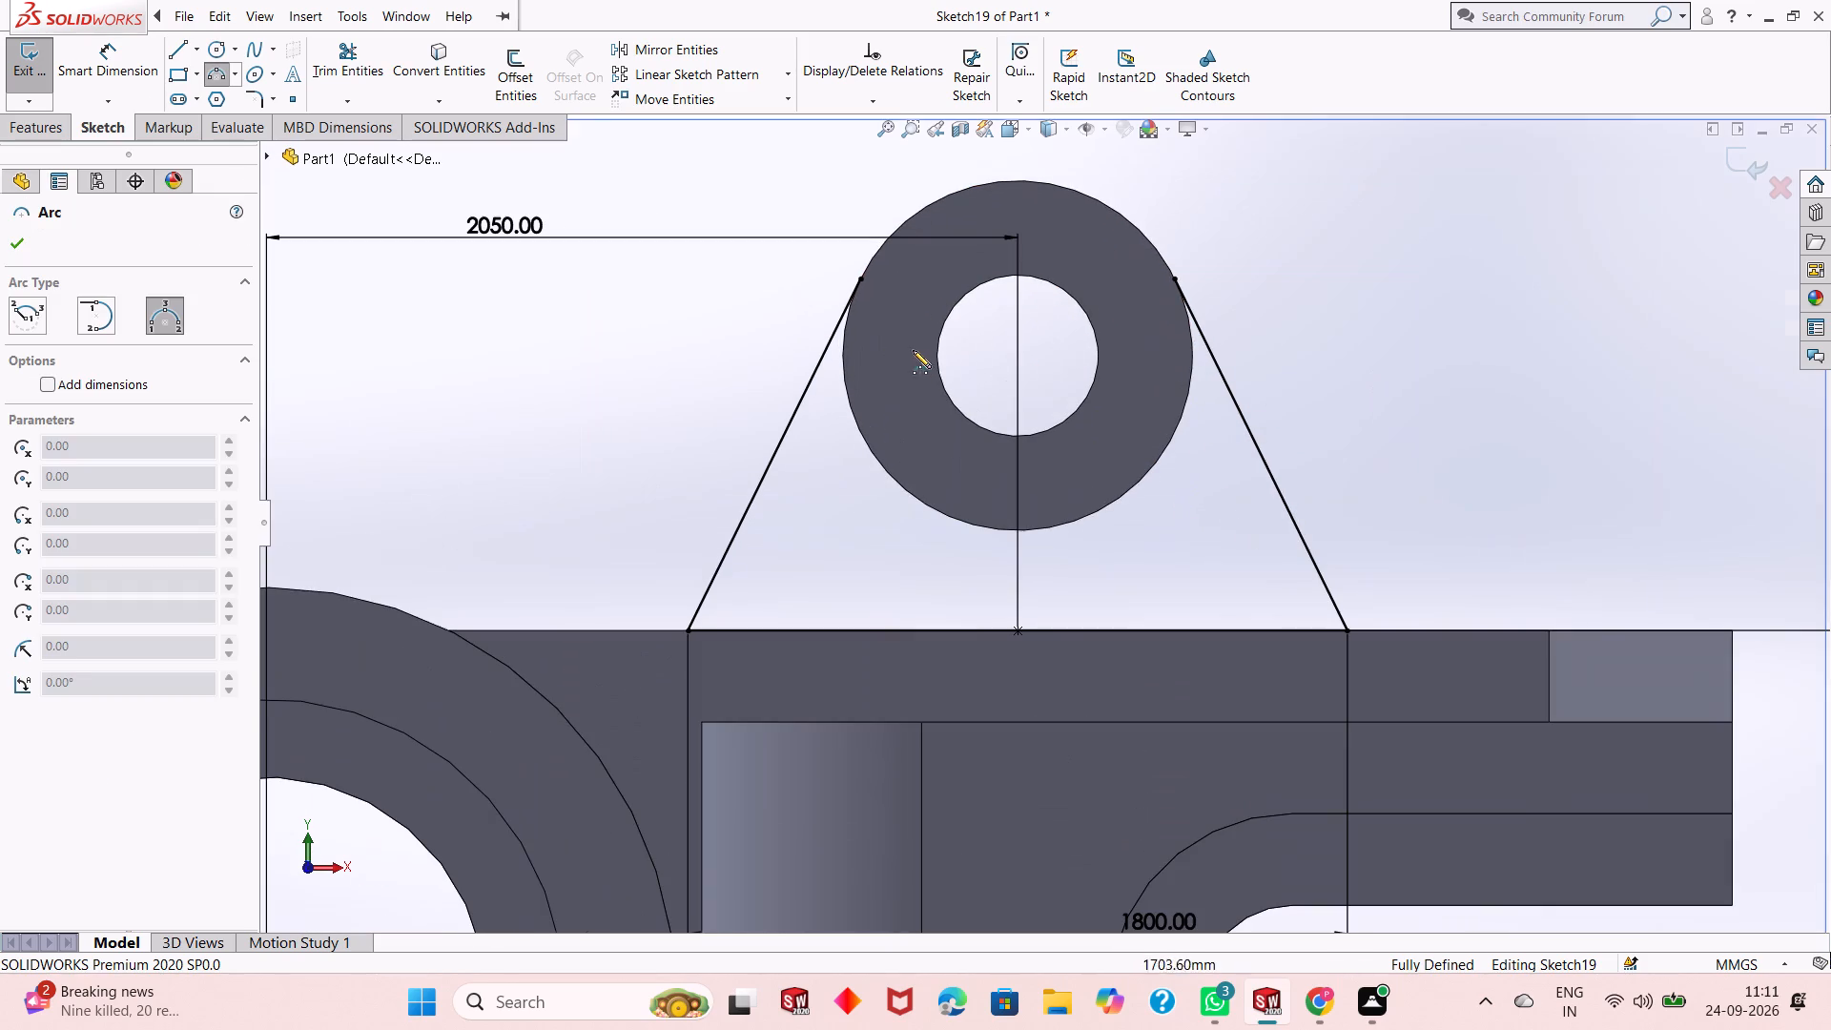
click(864, 281)
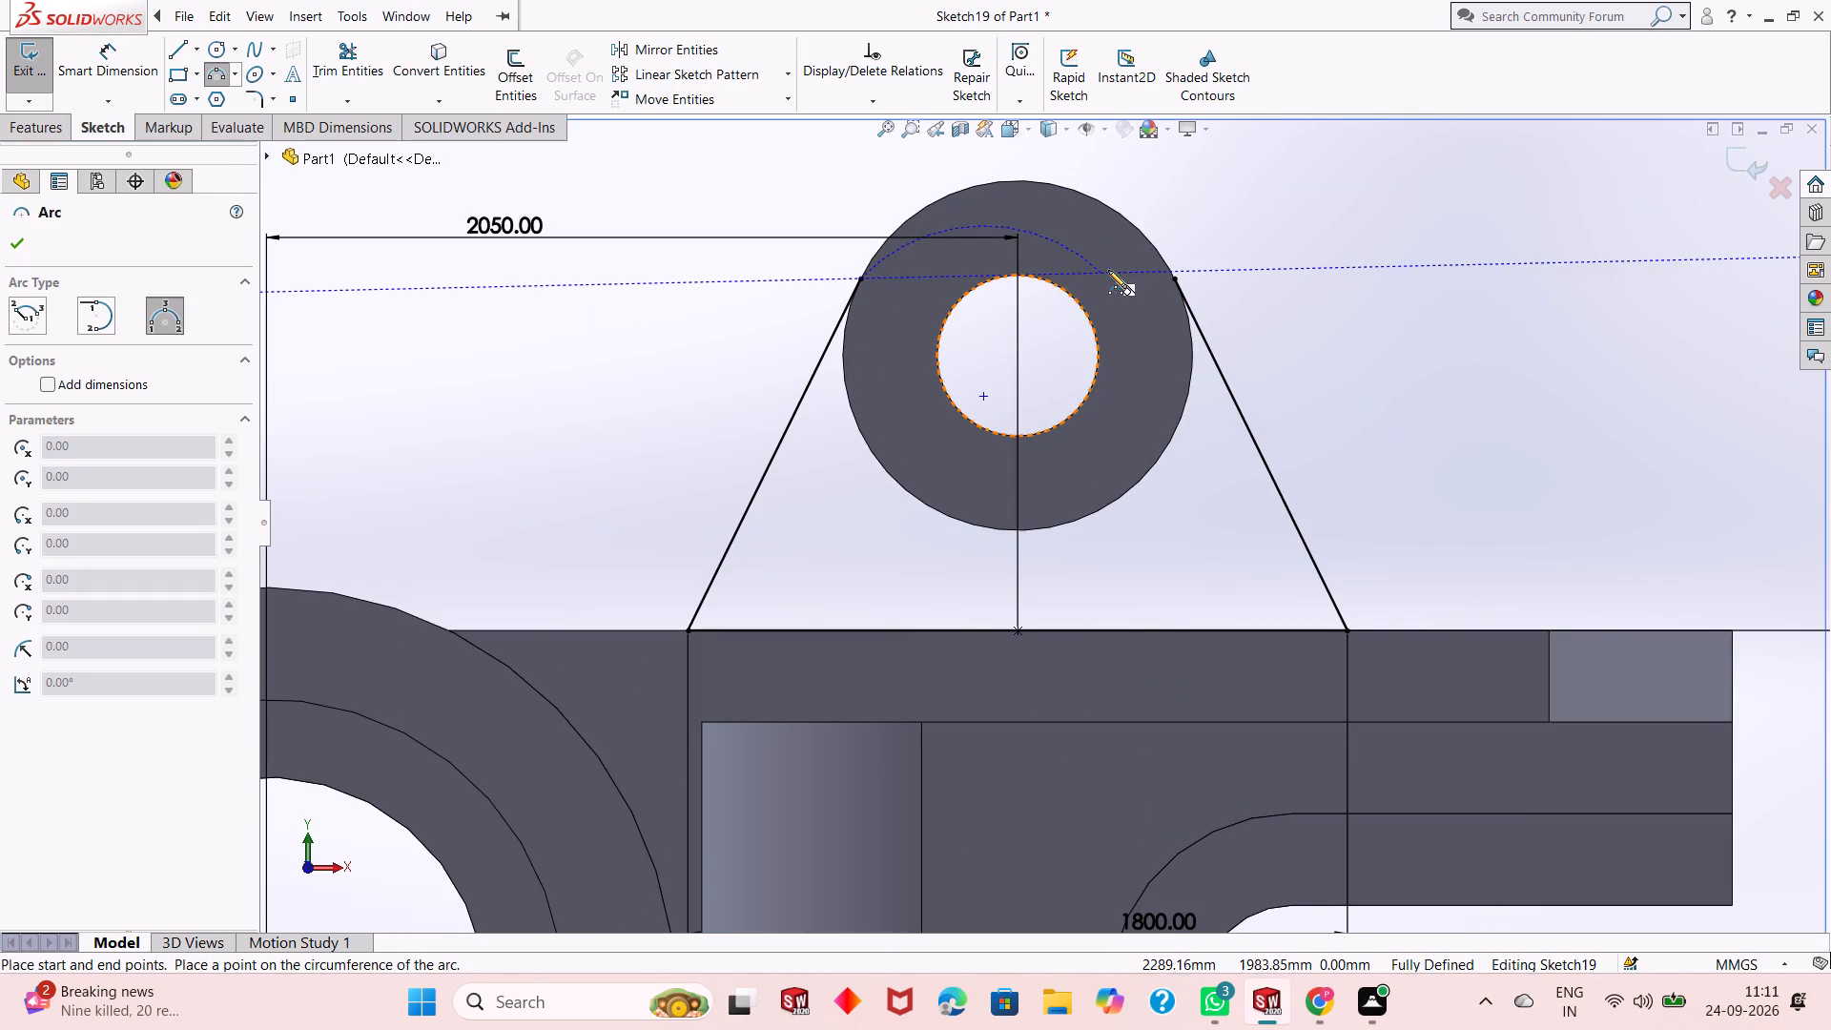
click(1175, 280)
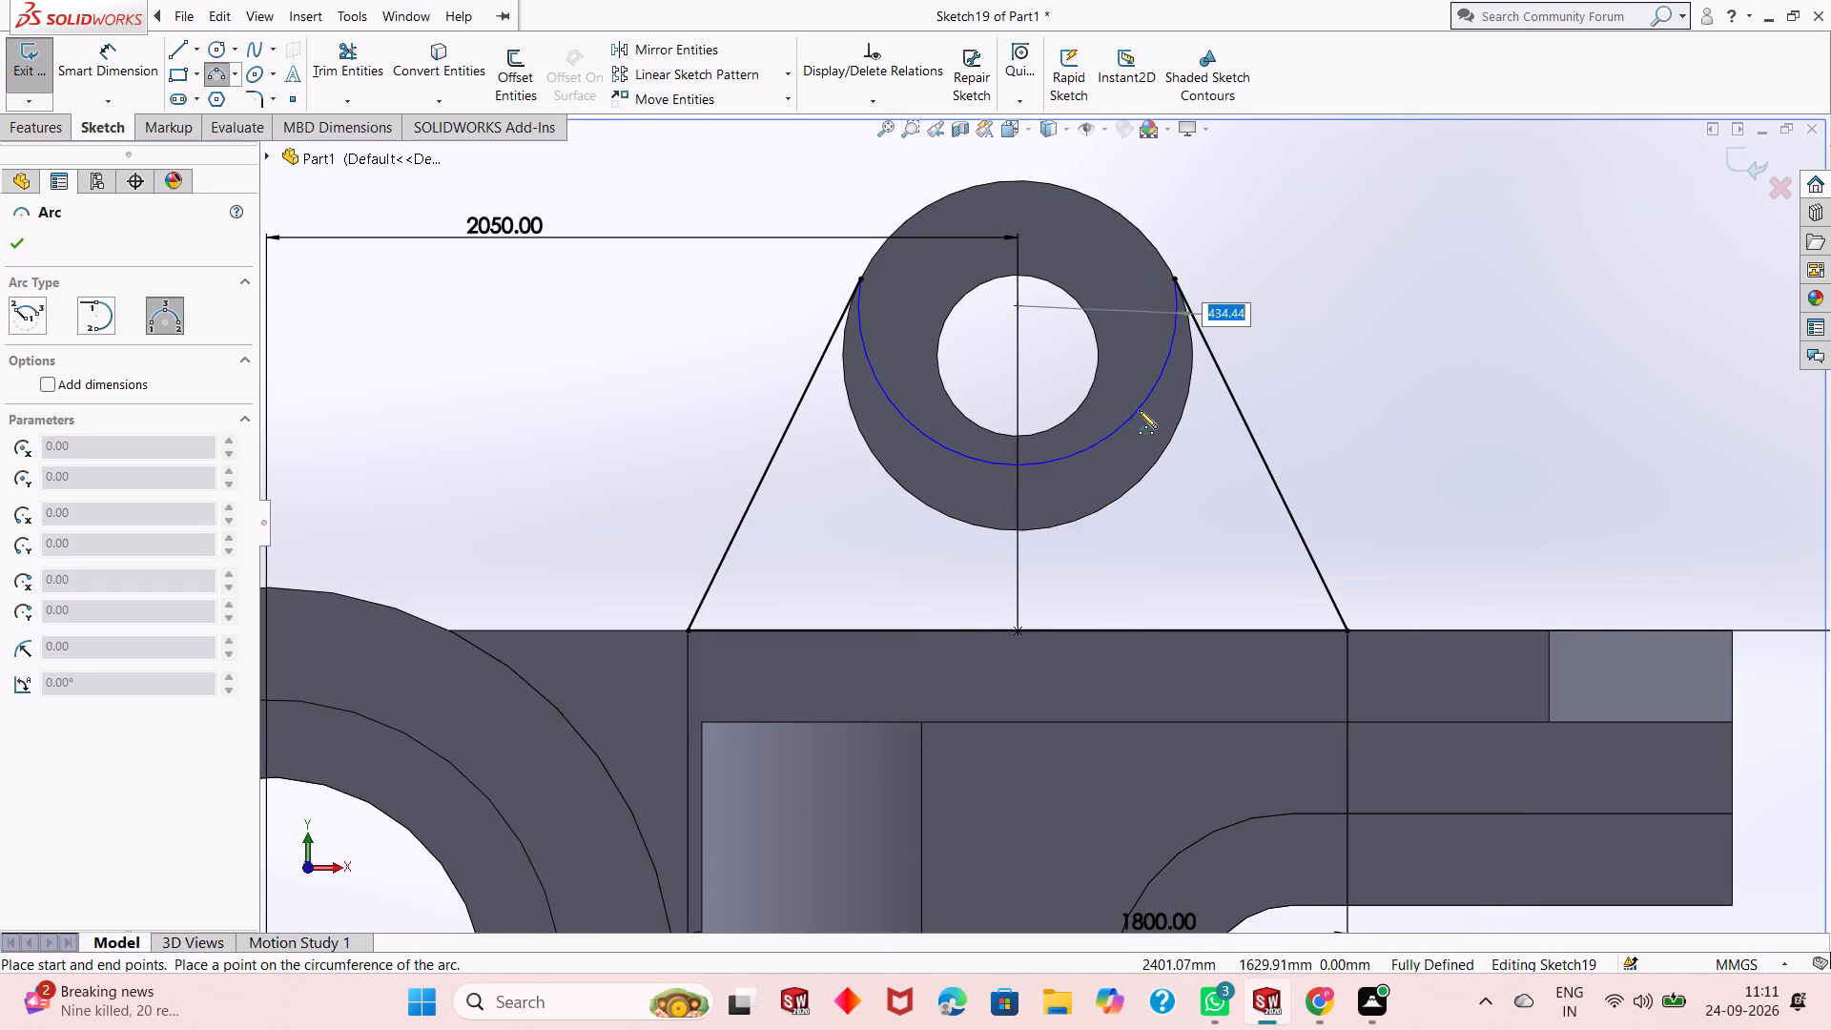
click(1110, 502)
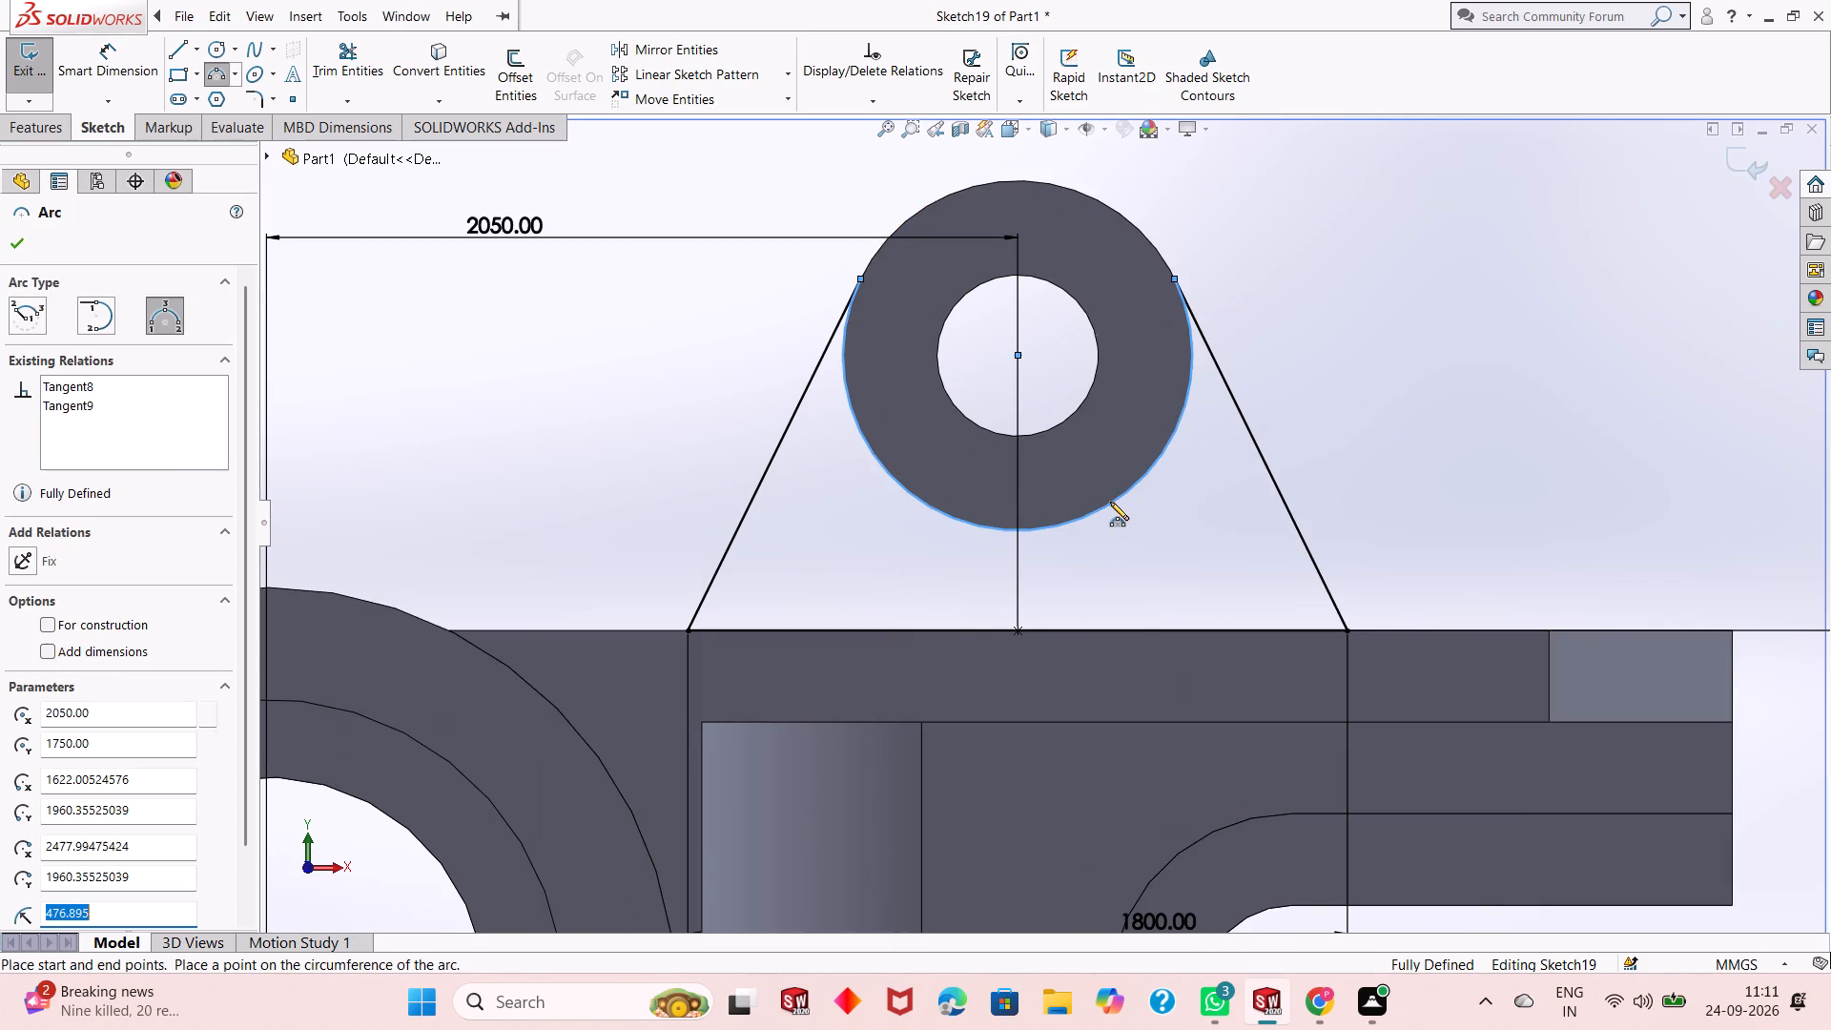
right_click(1112, 492)
click(1157, 506)
Start a boss extrusion of the closed connecting profile between the arm and the cylinder.
scroll(989, 533, up, 2)
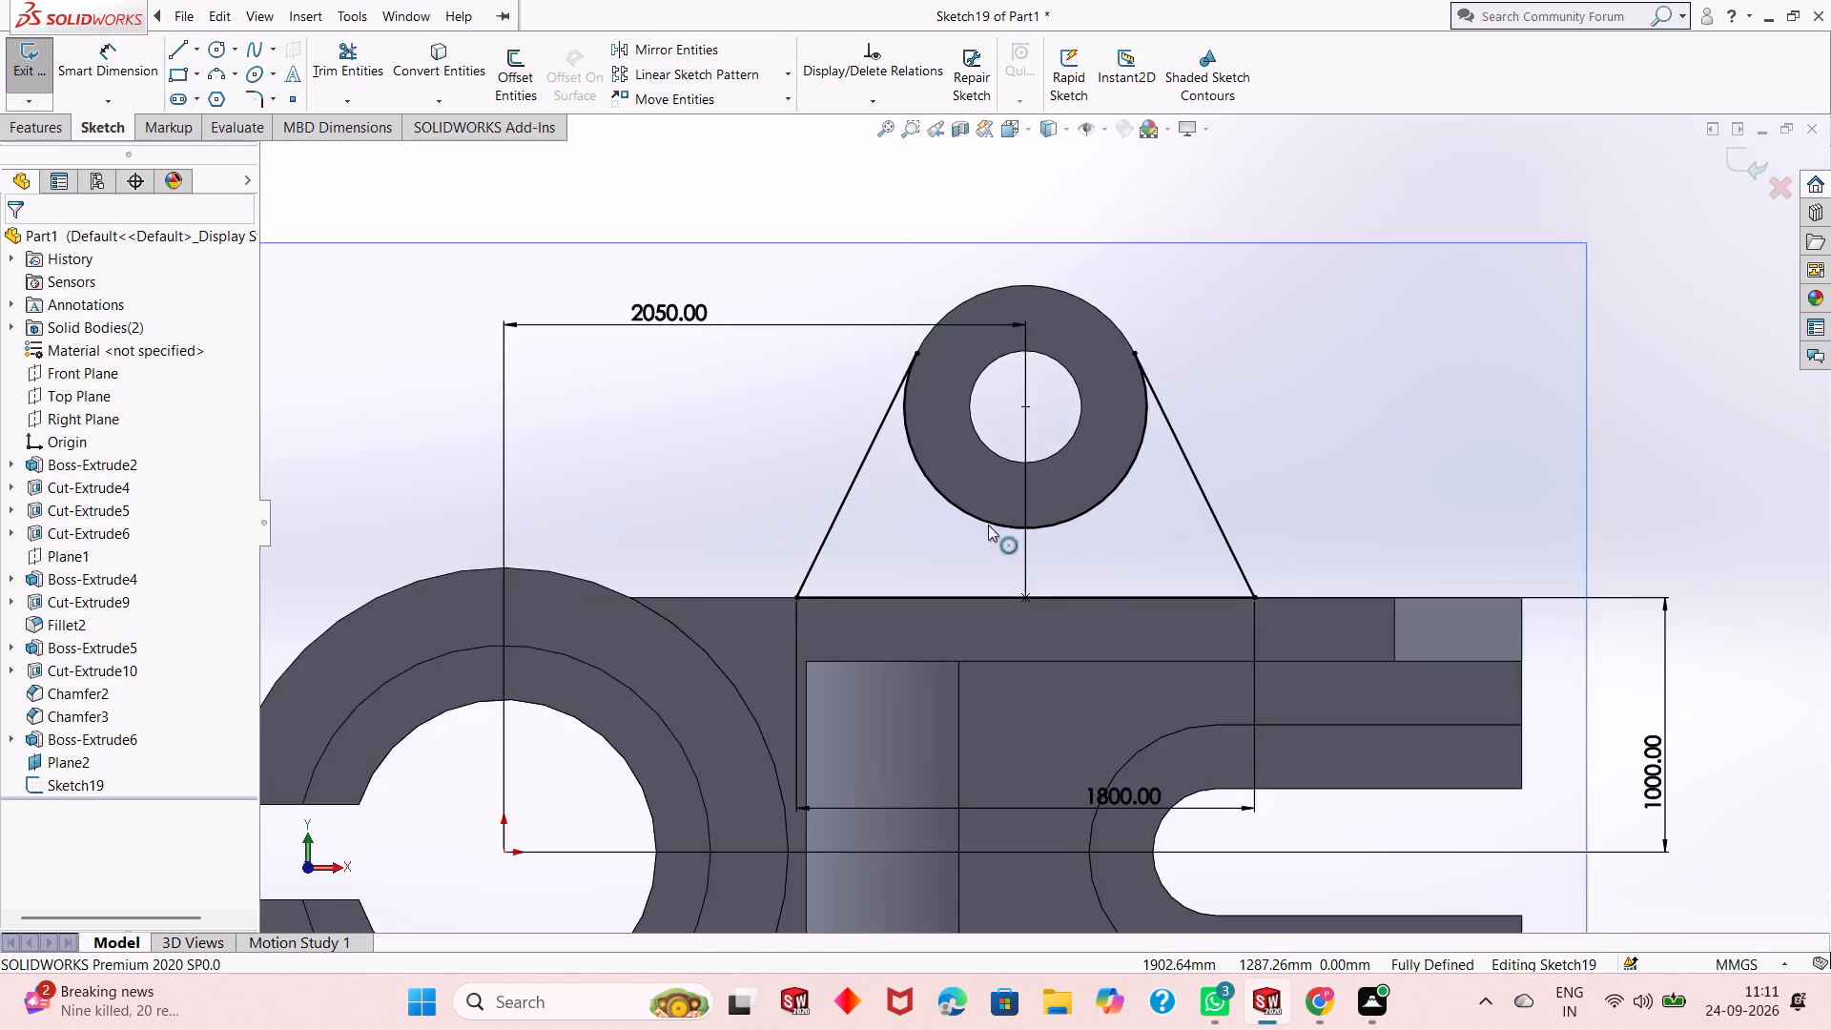
scroll(988, 525, up, 3)
click(52, 147)
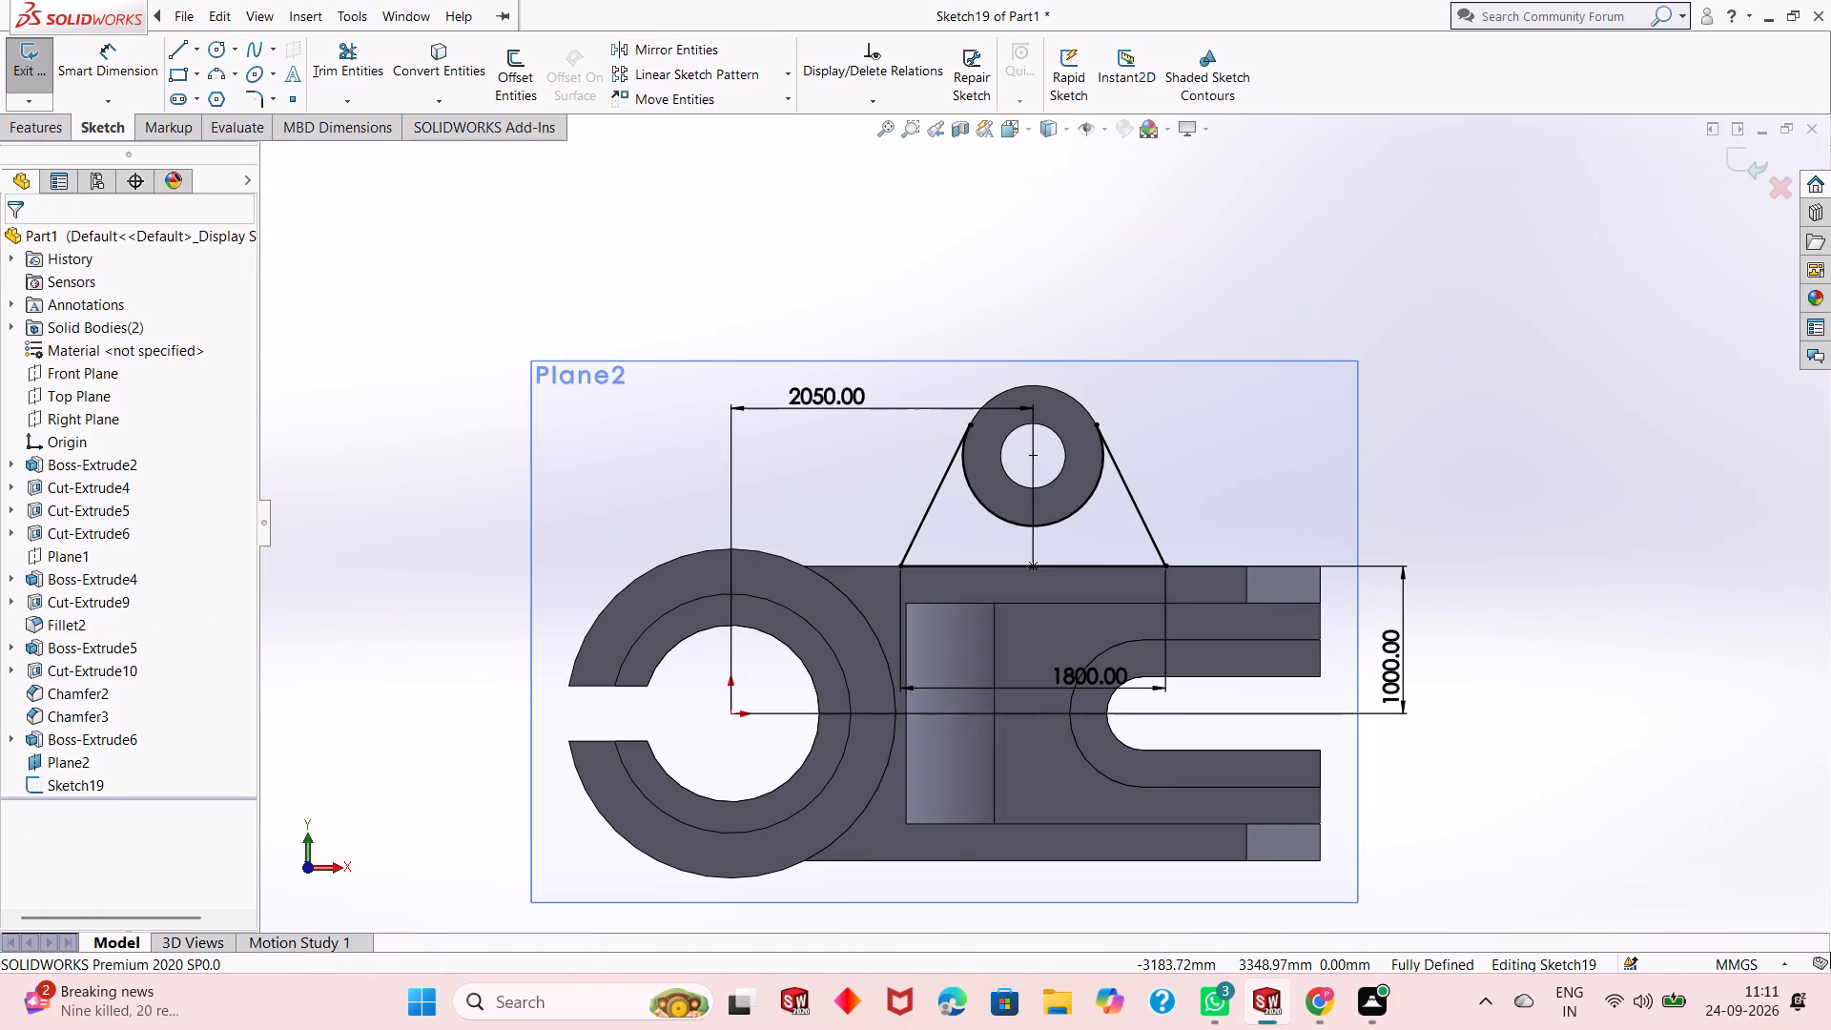
click(52, 132)
click(51, 88)
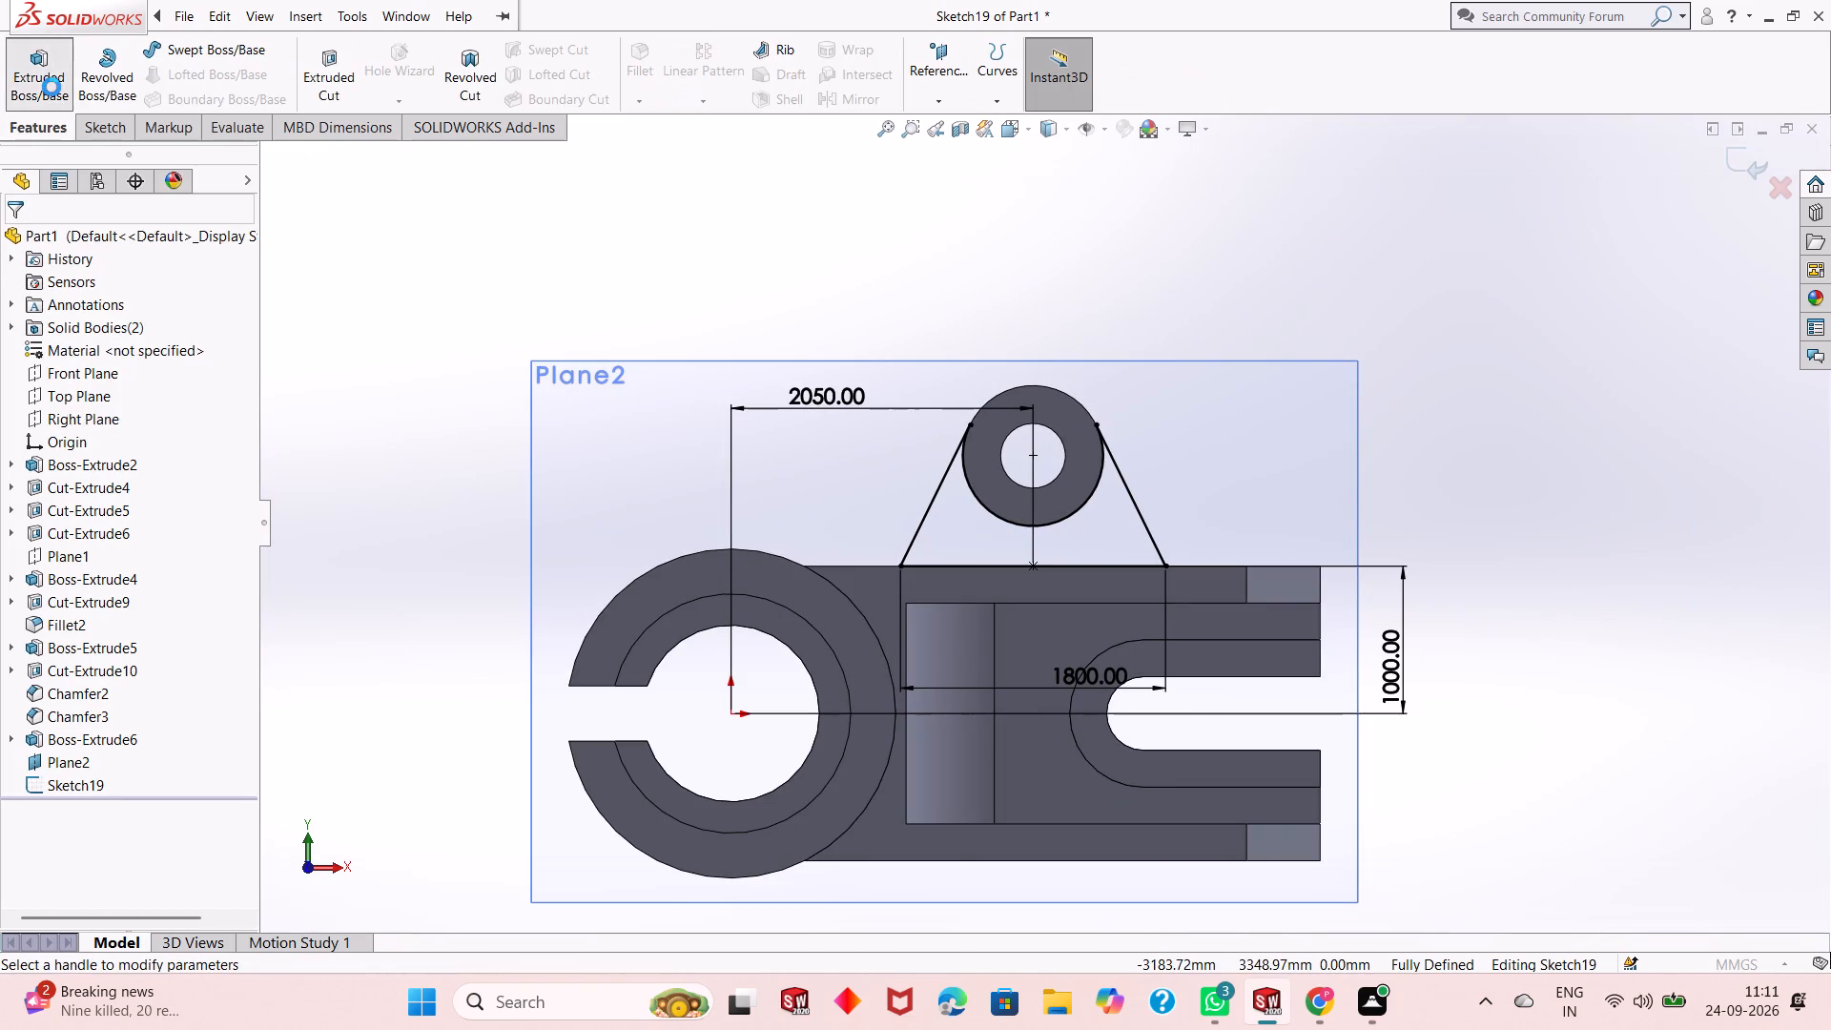
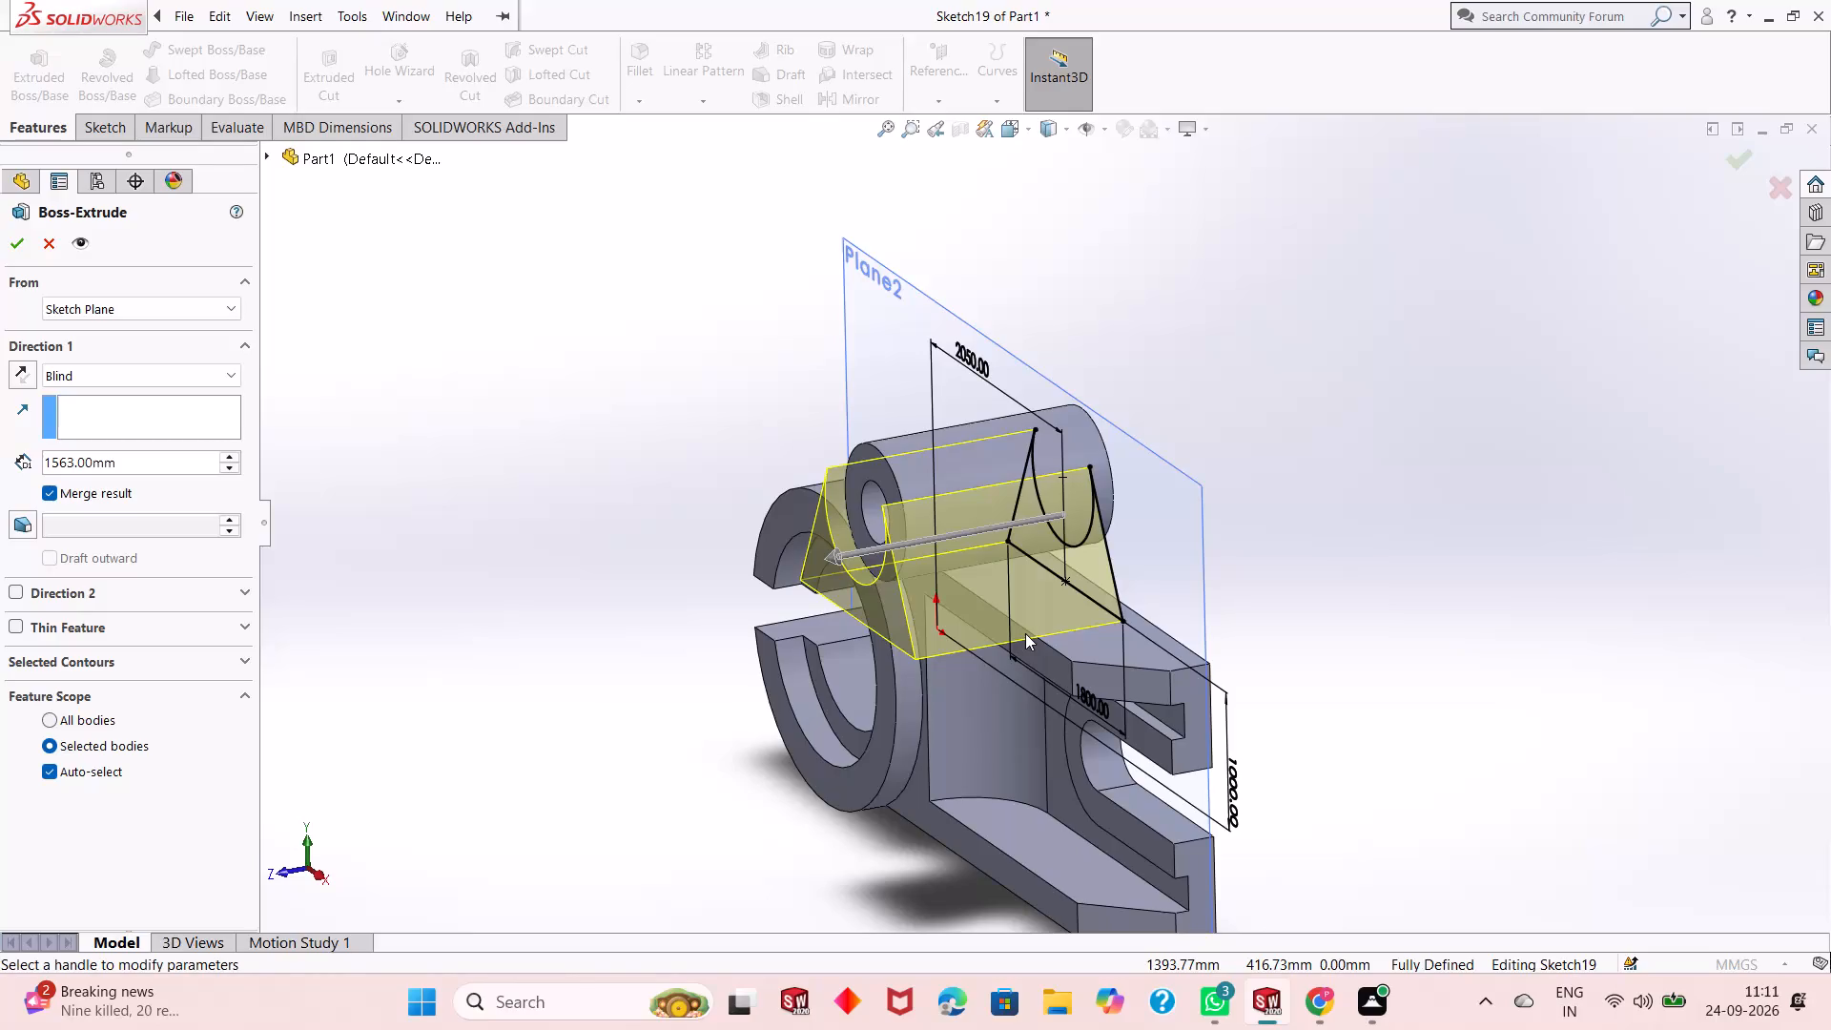
Extrude the tapered support profile beneath the upper cylindrical boss to a blind depth of 500 mm.
double_click(146, 460)
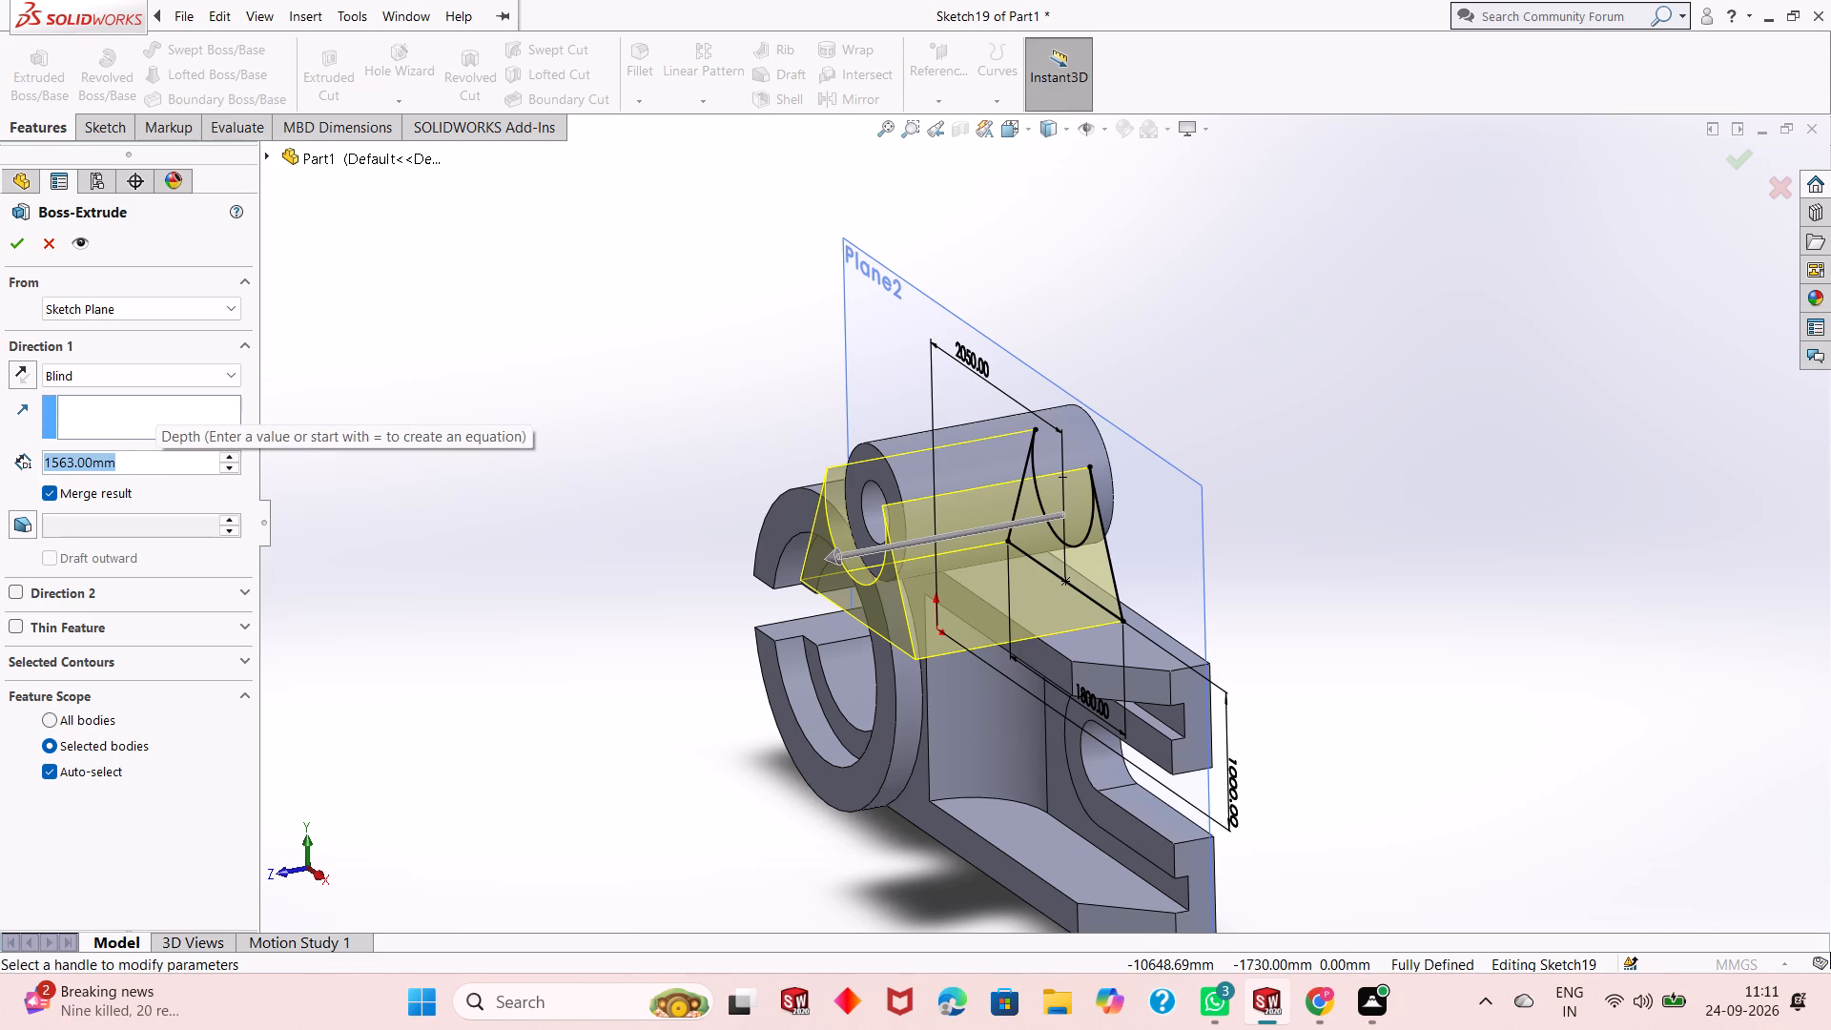
text(500)
key(Return)
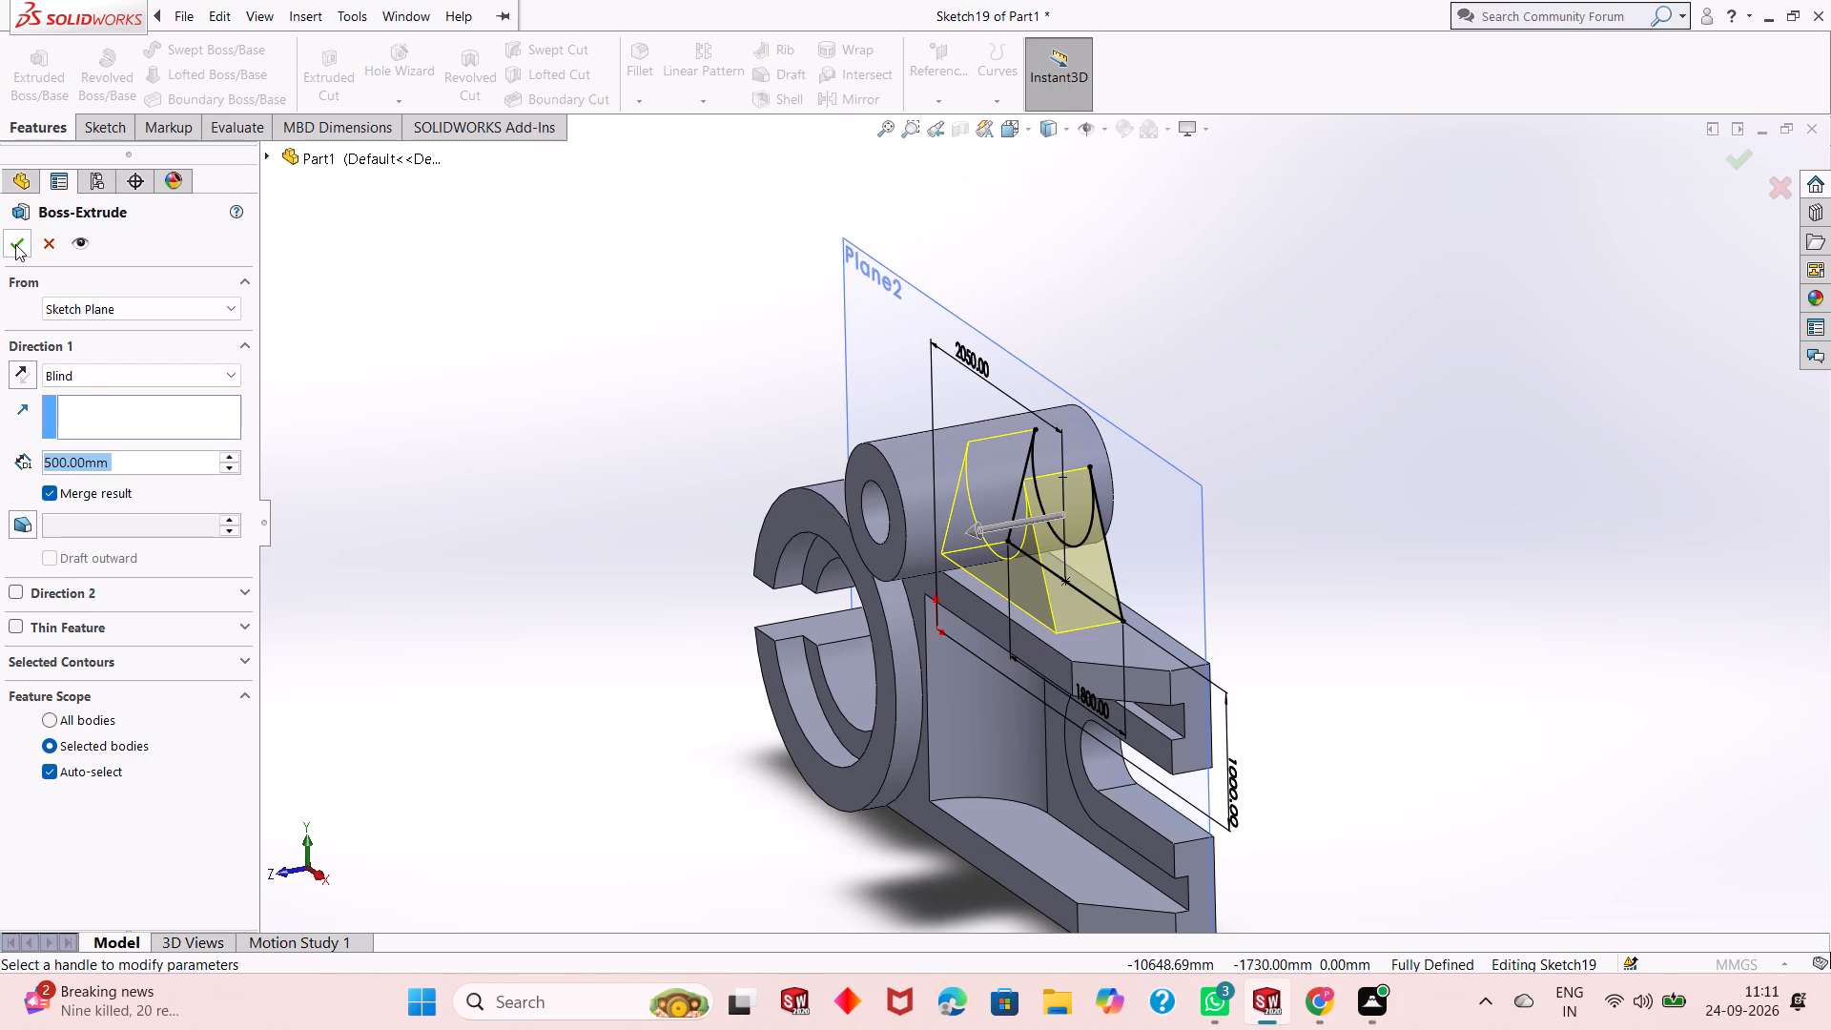
click(14, 245)
click(620, 483)
Hide the reference plane Plane2 that passes through the bracket behind the new support.
middle_drag(1028, 576, 1011, 592)
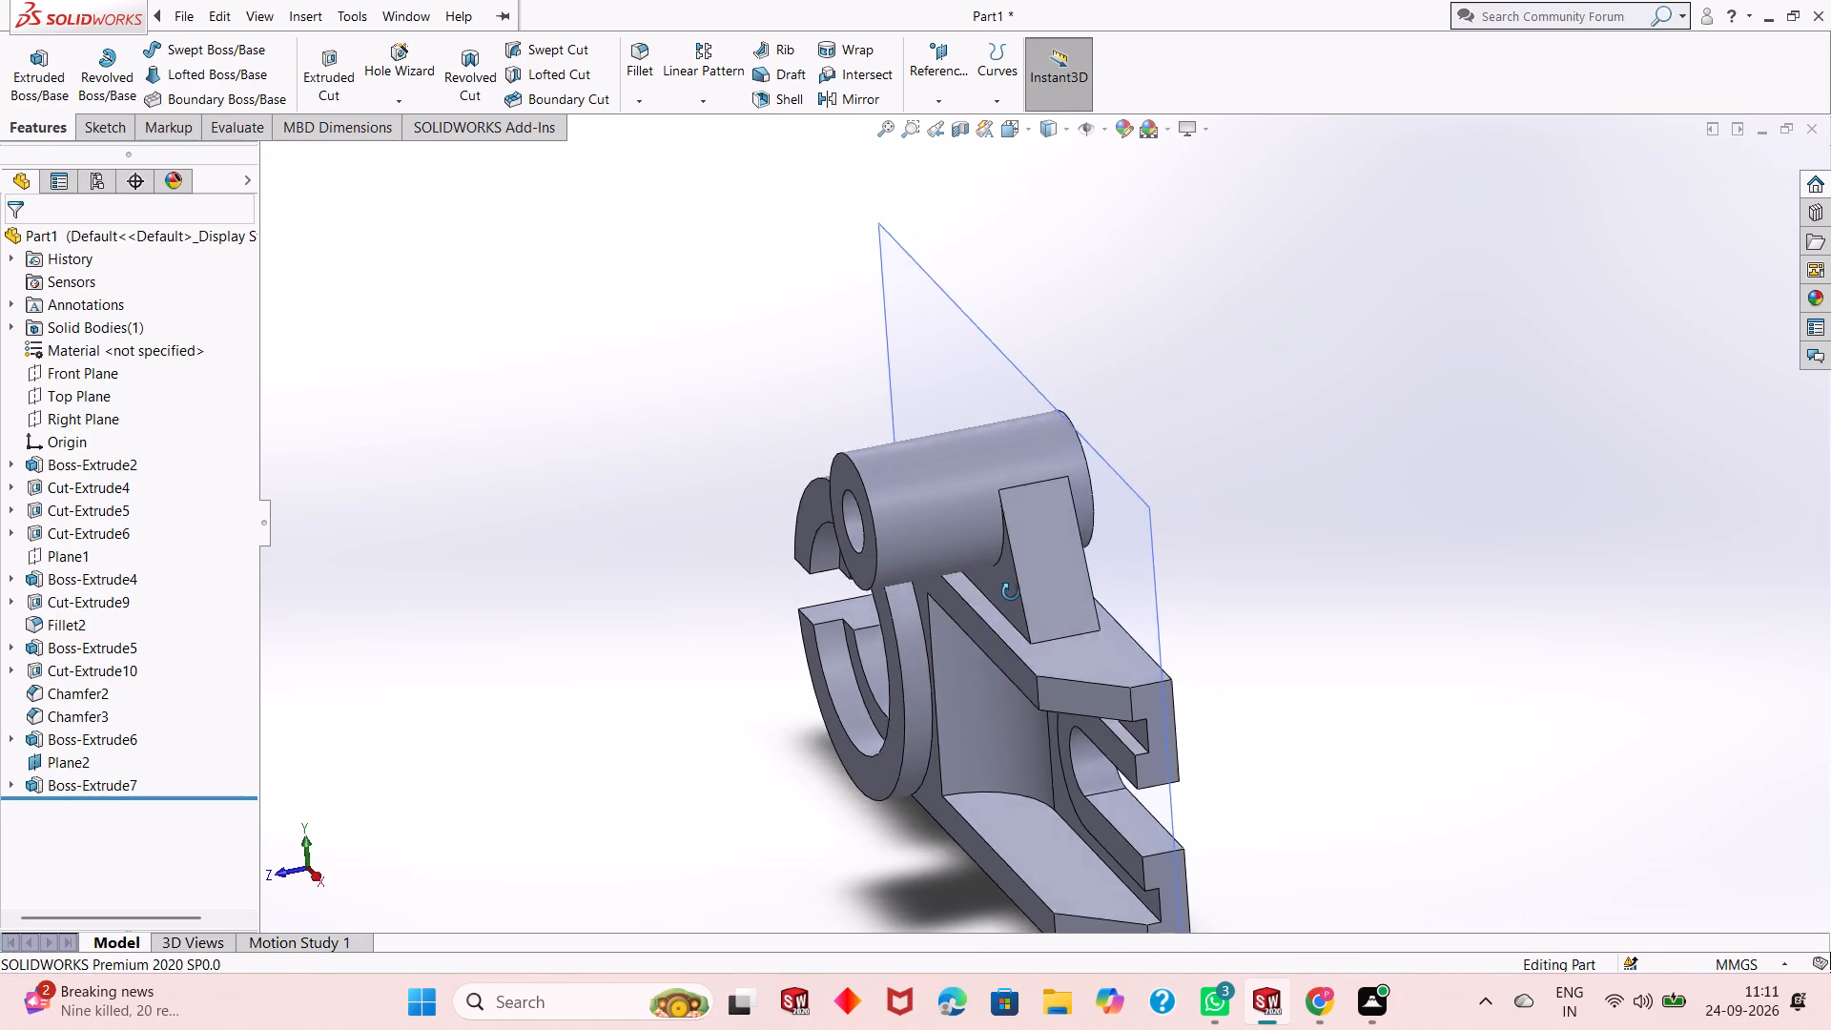
middle_drag(1011, 592, 978, 628)
scroll(998, 622, down, 2)
middle_drag(1060, 608, 1165, 533)
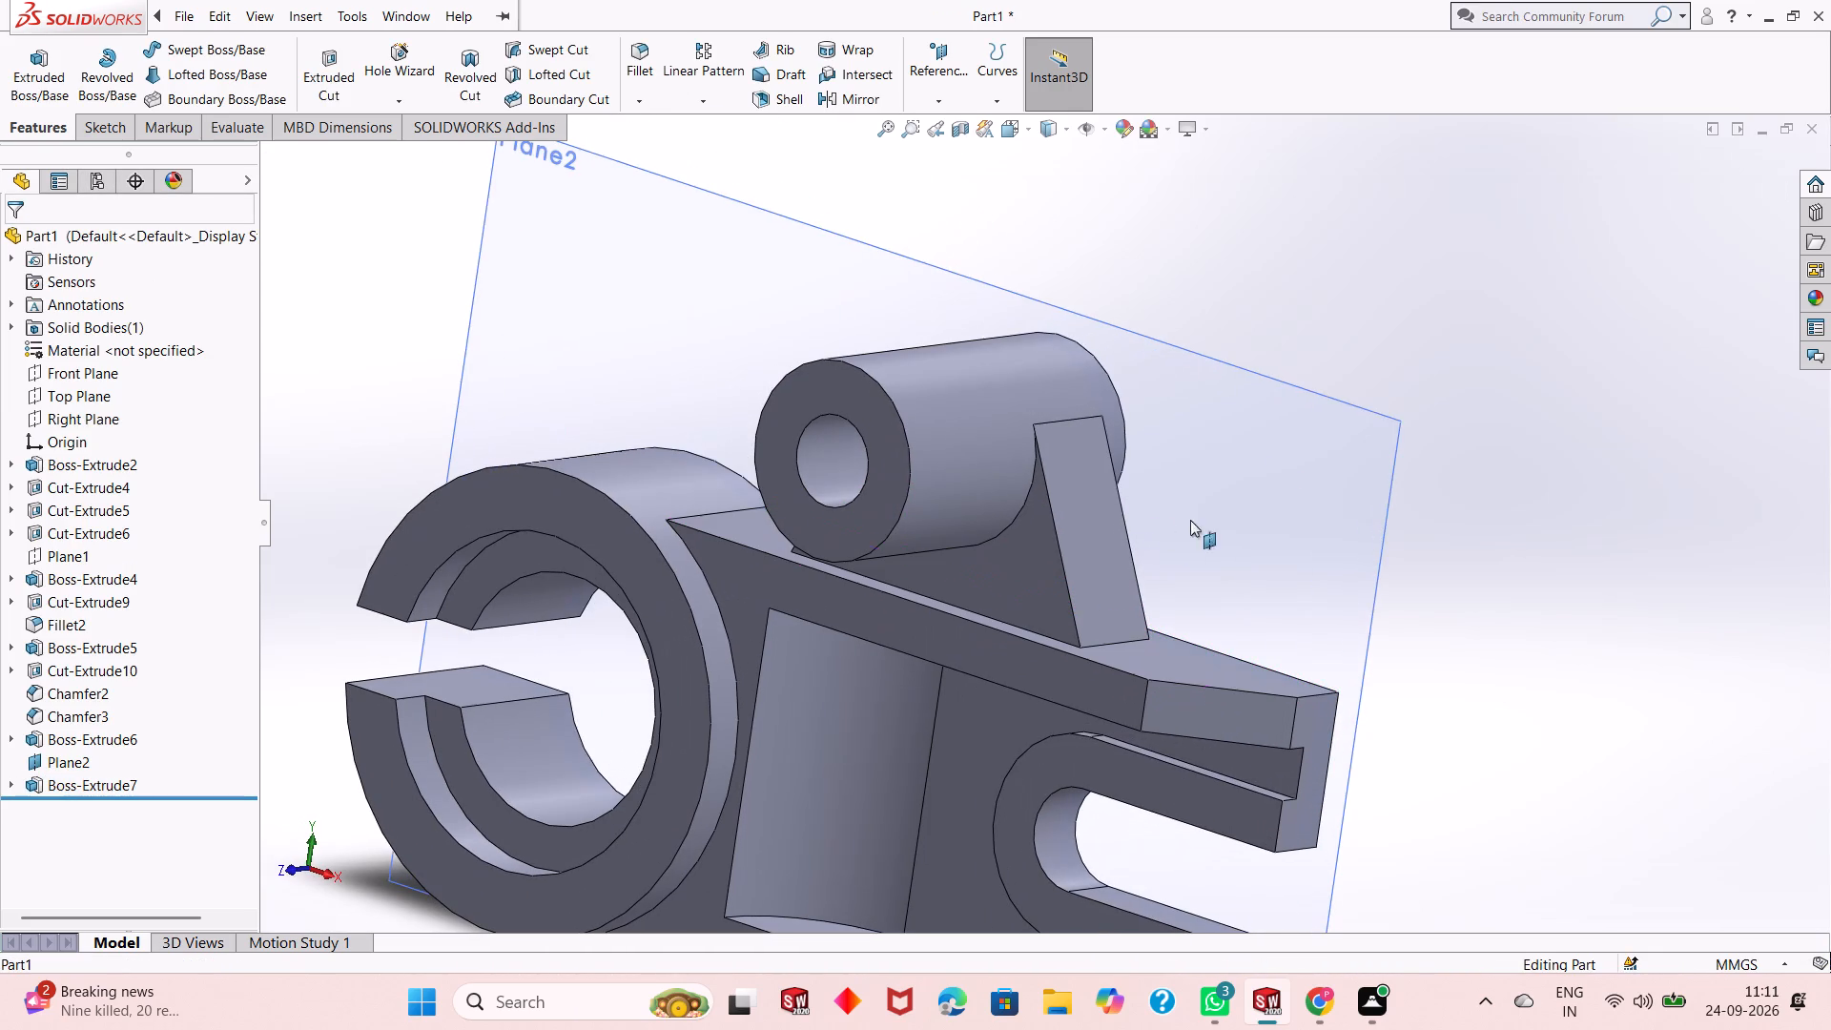
right_click(1274, 450)
click(1340, 420)
Examine the finished bracket from several angles, including the split ring, slotted fork end and new boss support.
scroll(1152, 464, up, 1)
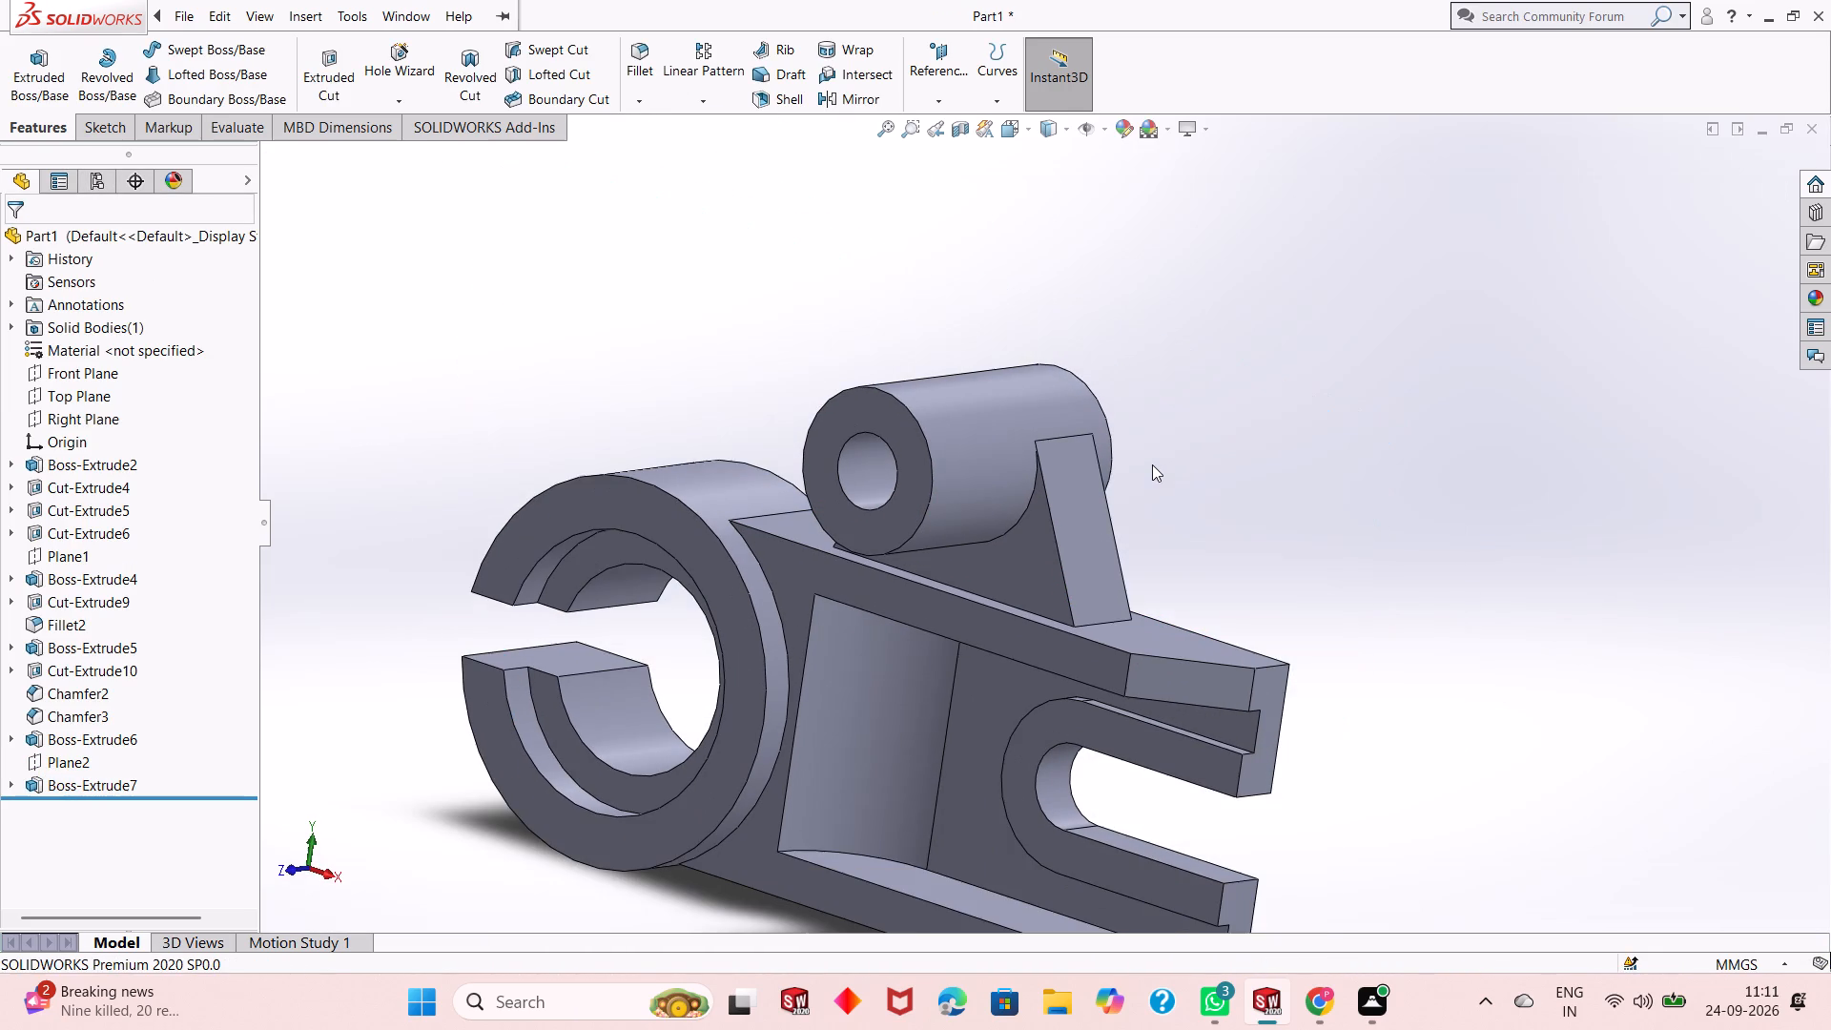
middle_drag(1142, 484, 1136, 495)
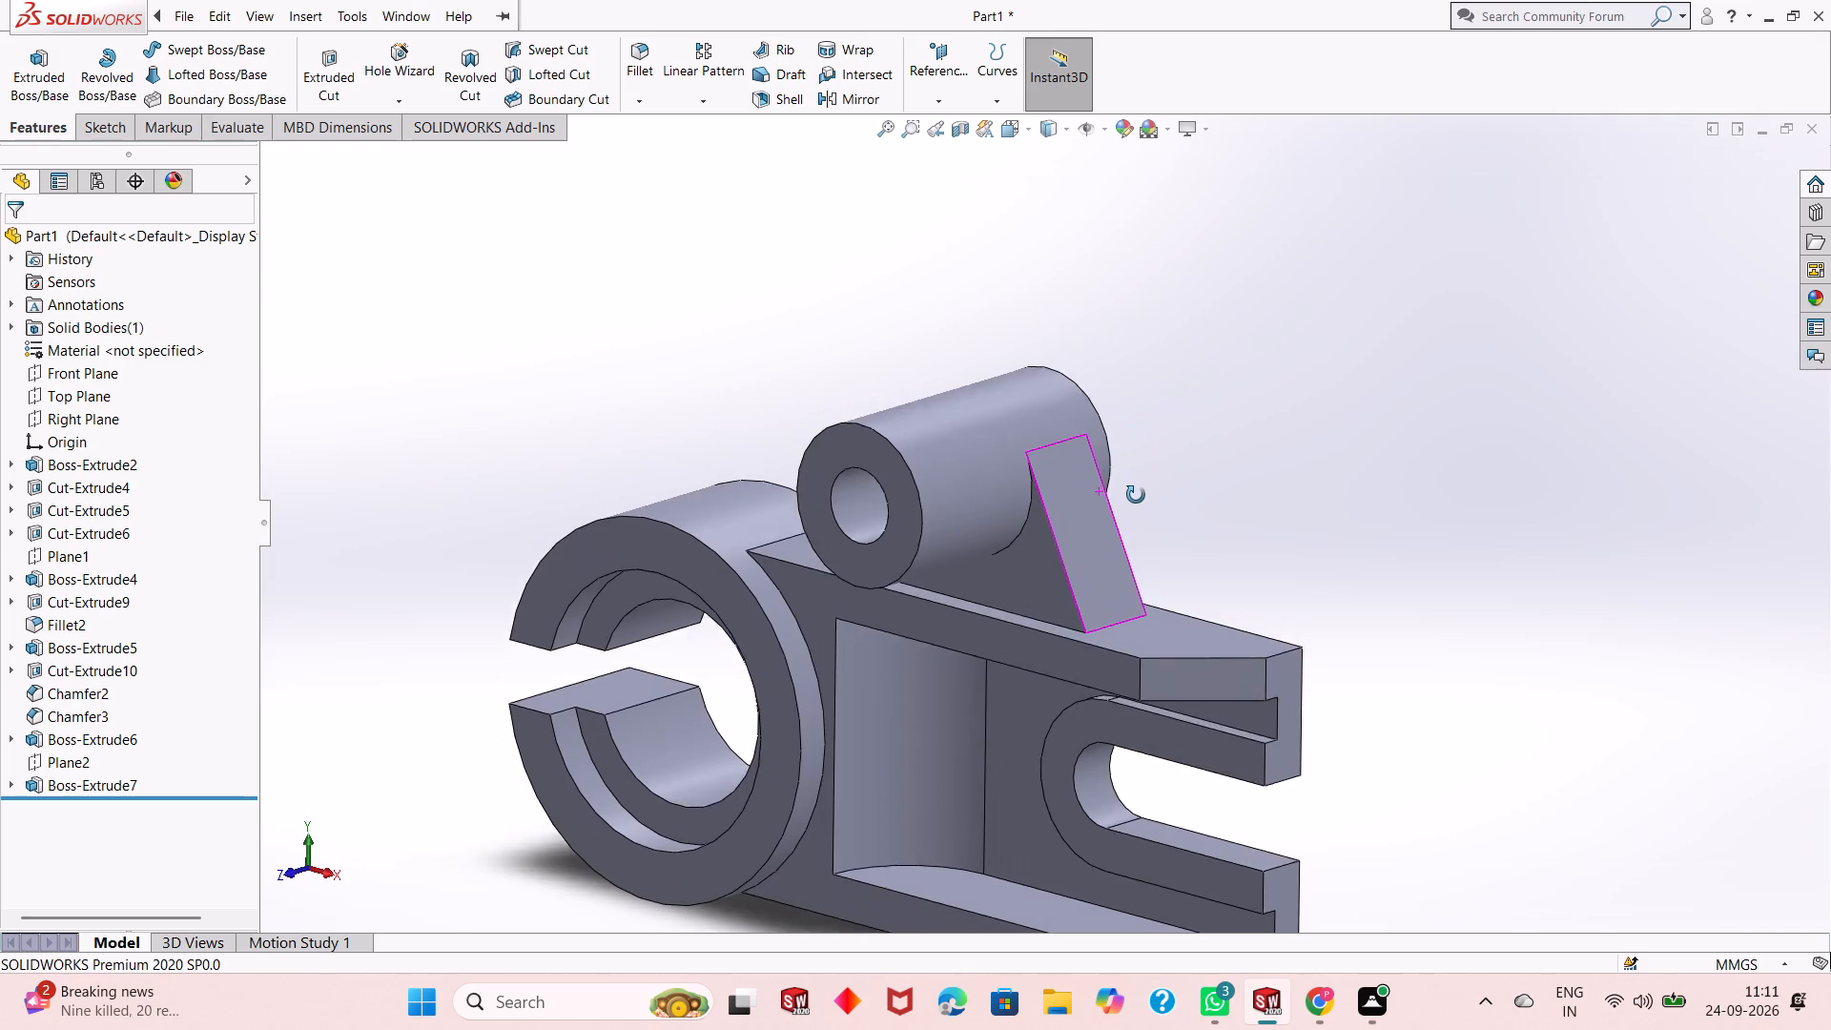
middle_drag(1136, 495, 1142, 539)
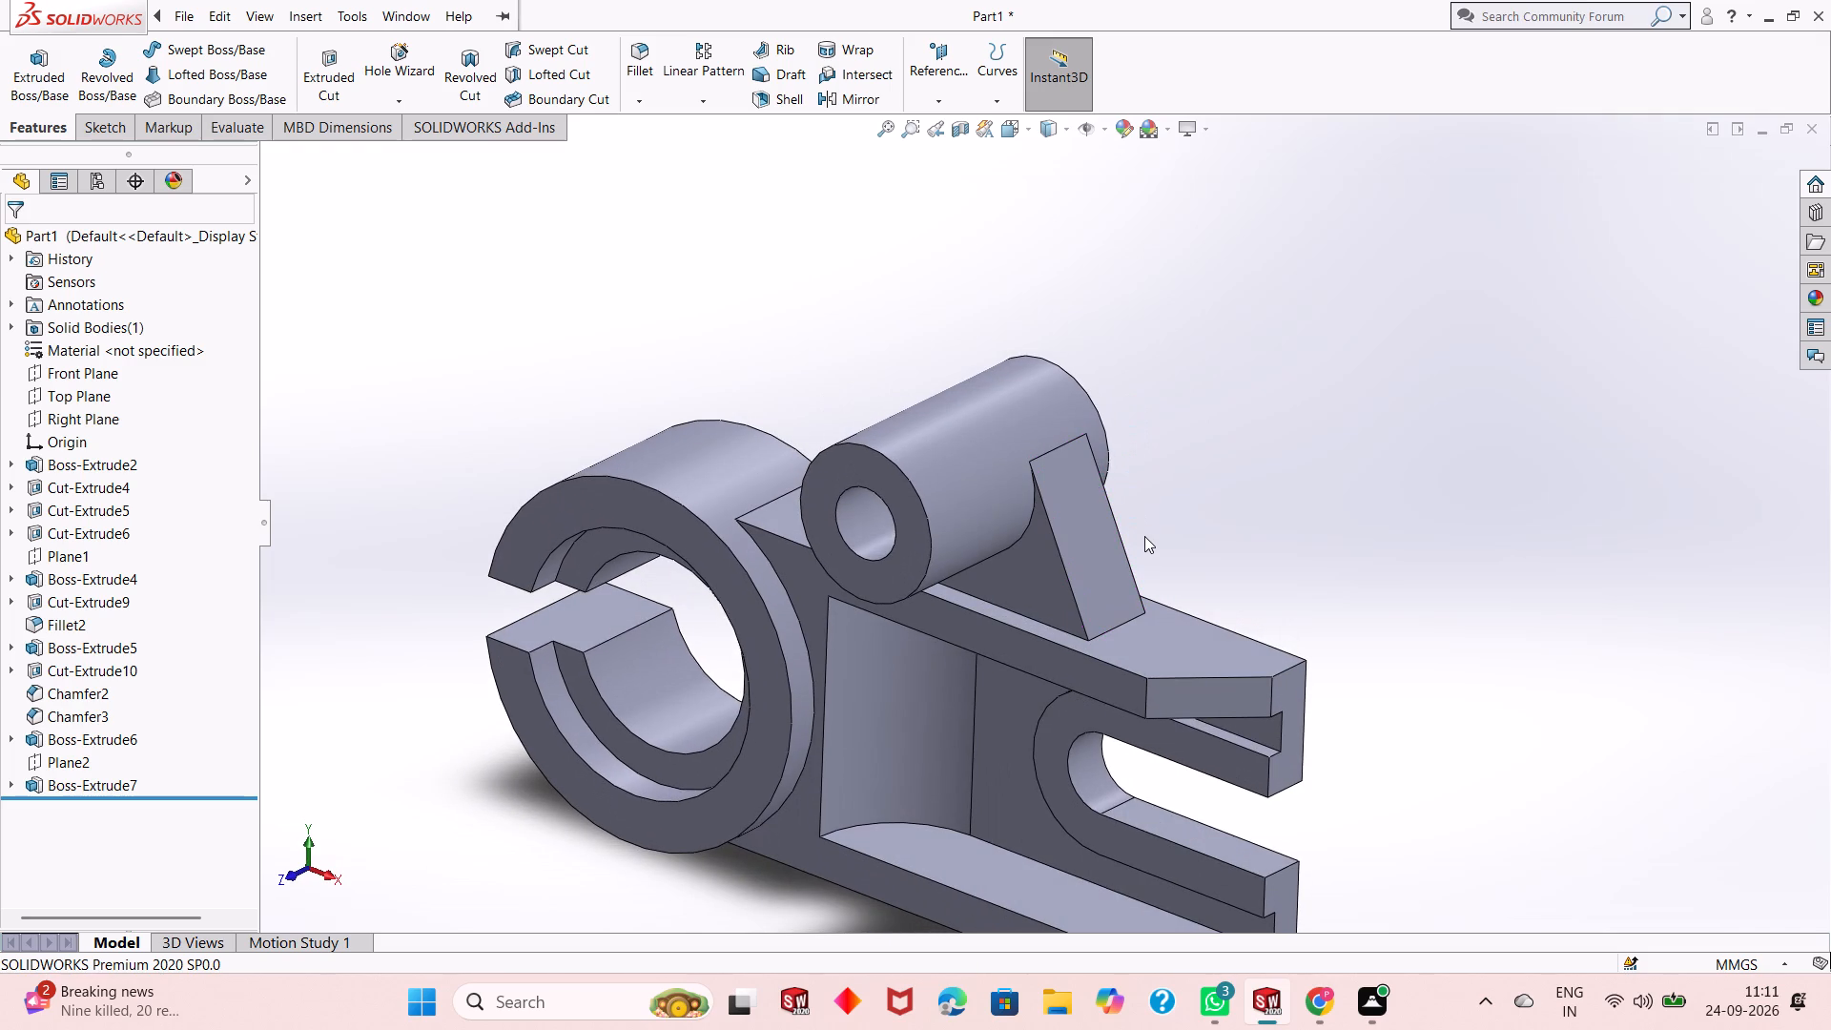
scroll(1144, 536, up, 3)
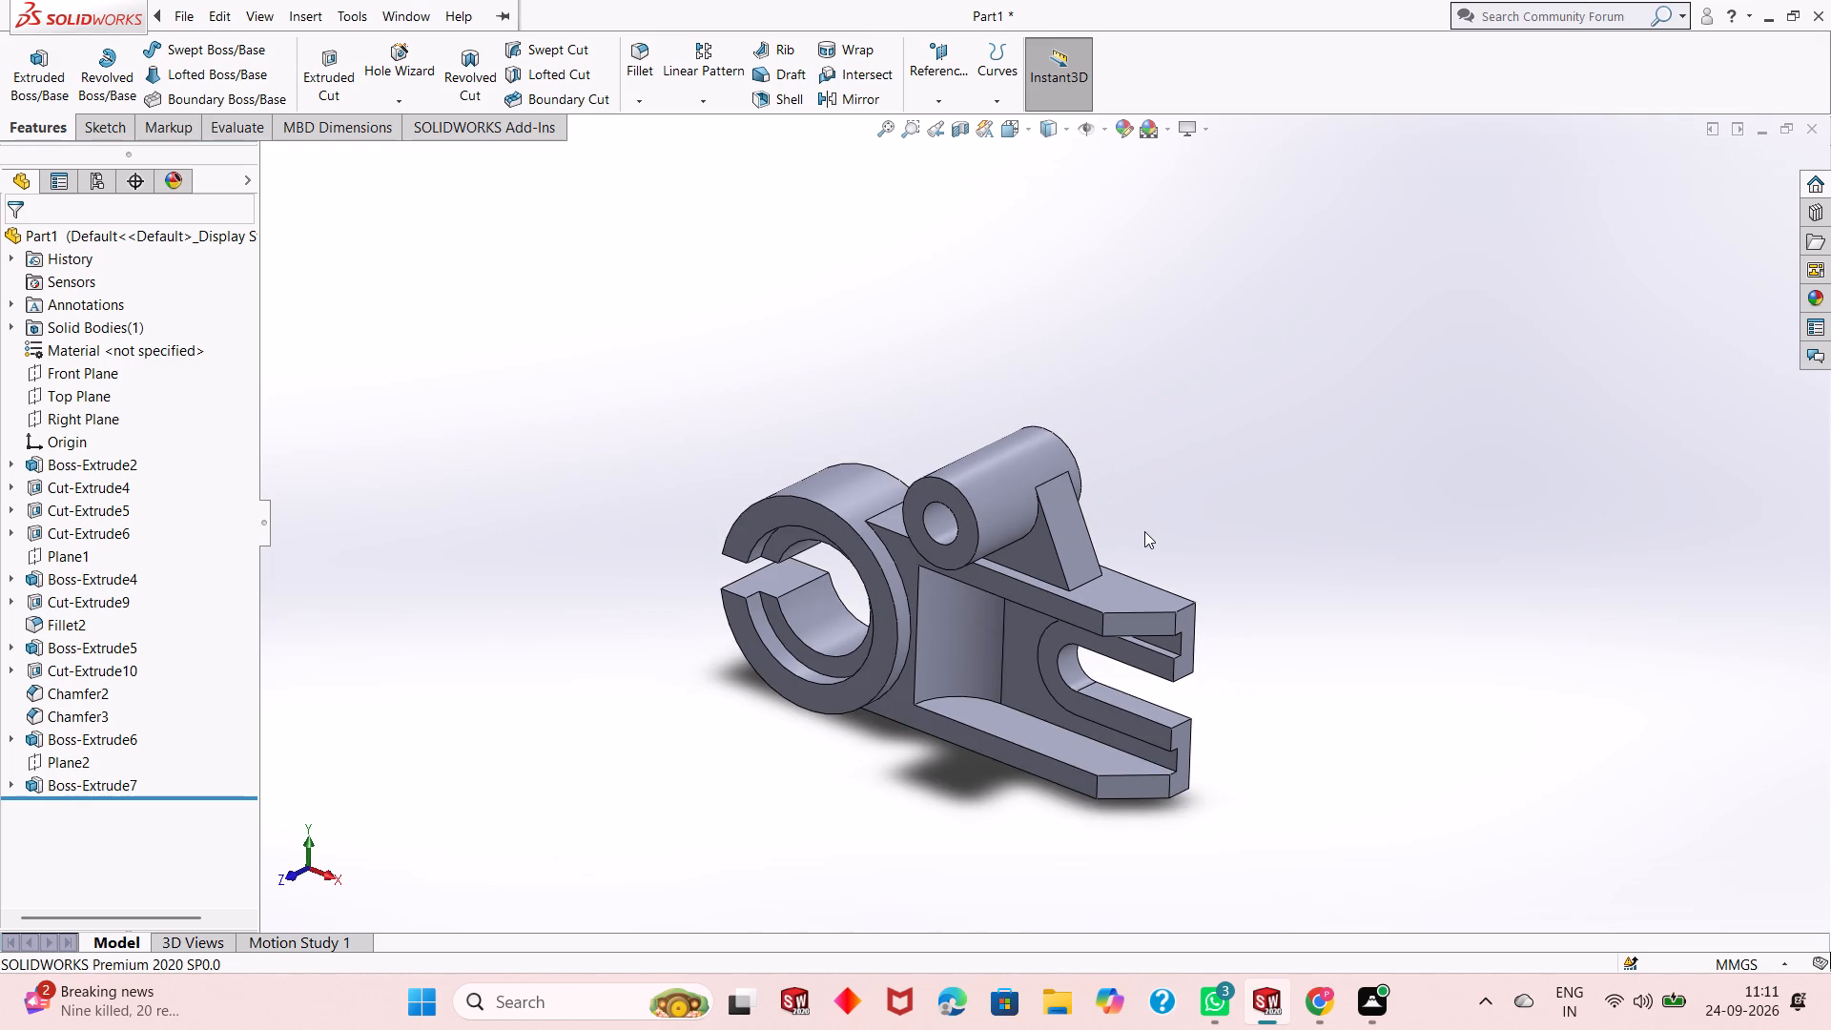
scroll(1063, 608, up, 1)
scroll(1141, 592, down, 2)
middle_drag(1121, 722, 1125, 680)
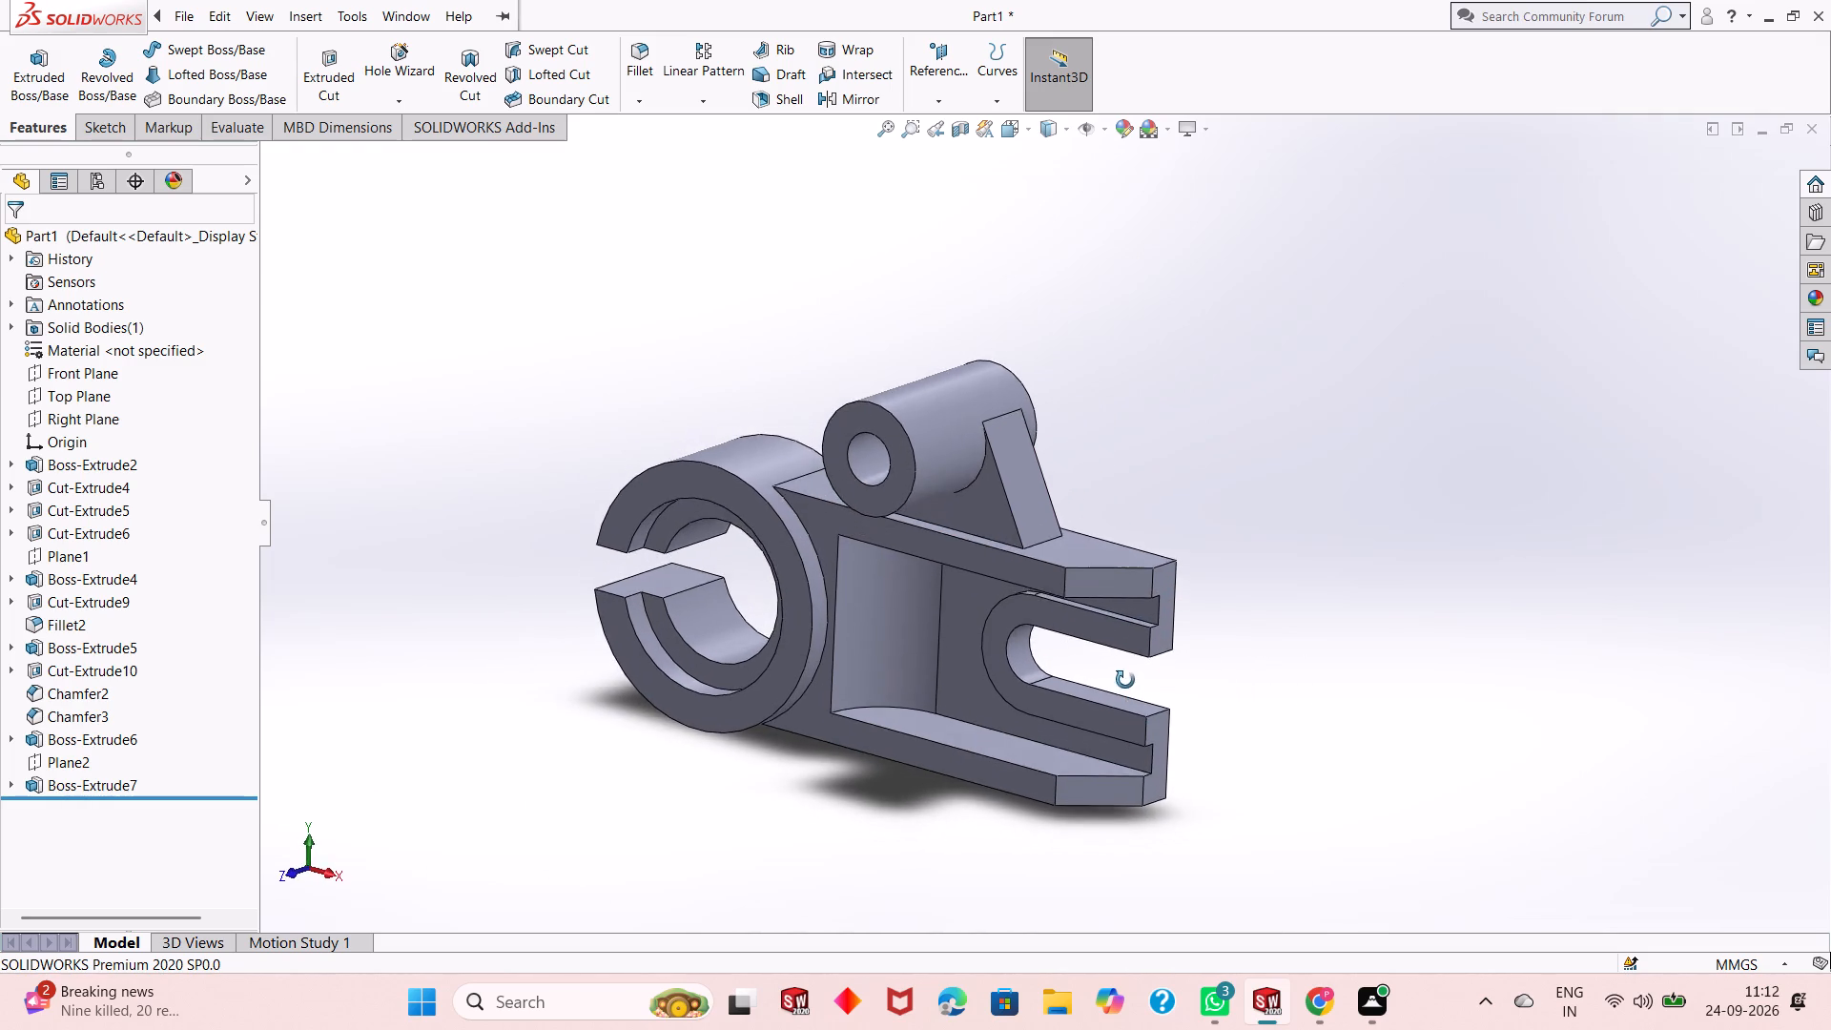
middle_drag(1125, 680, 1125, 578)
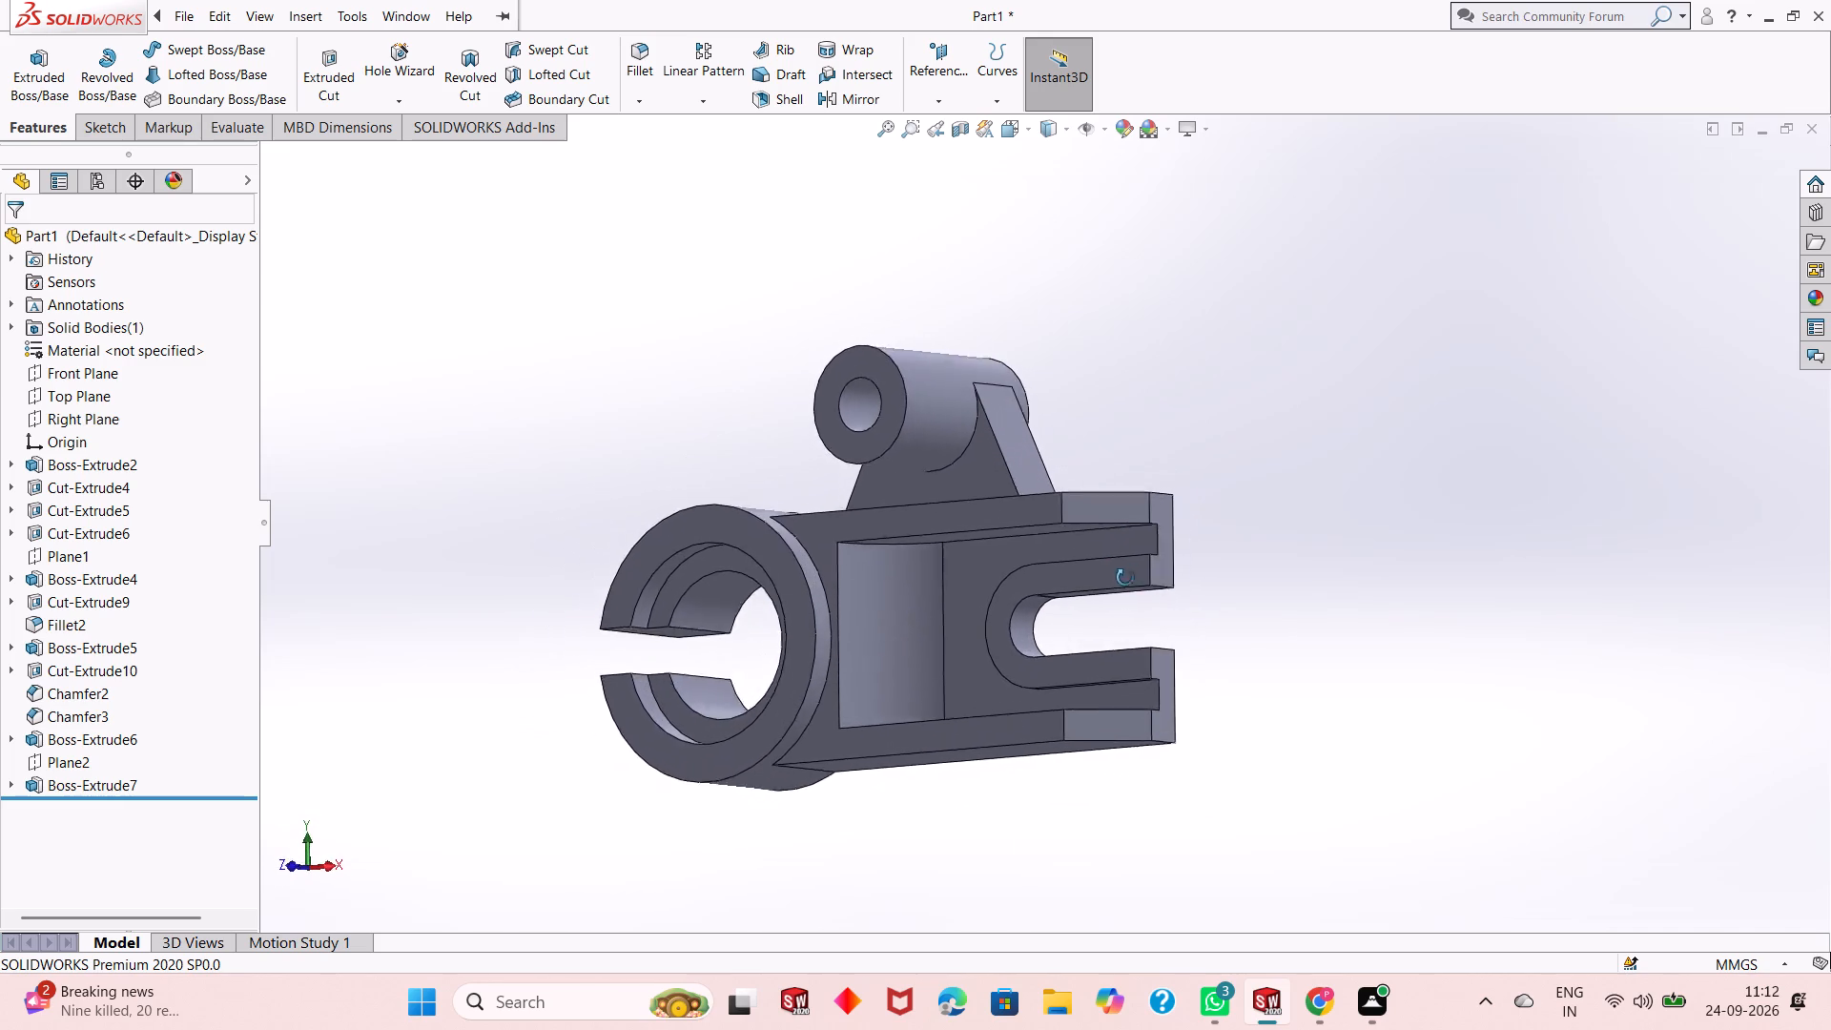
middle_drag(1125, 578, 1135, 705)
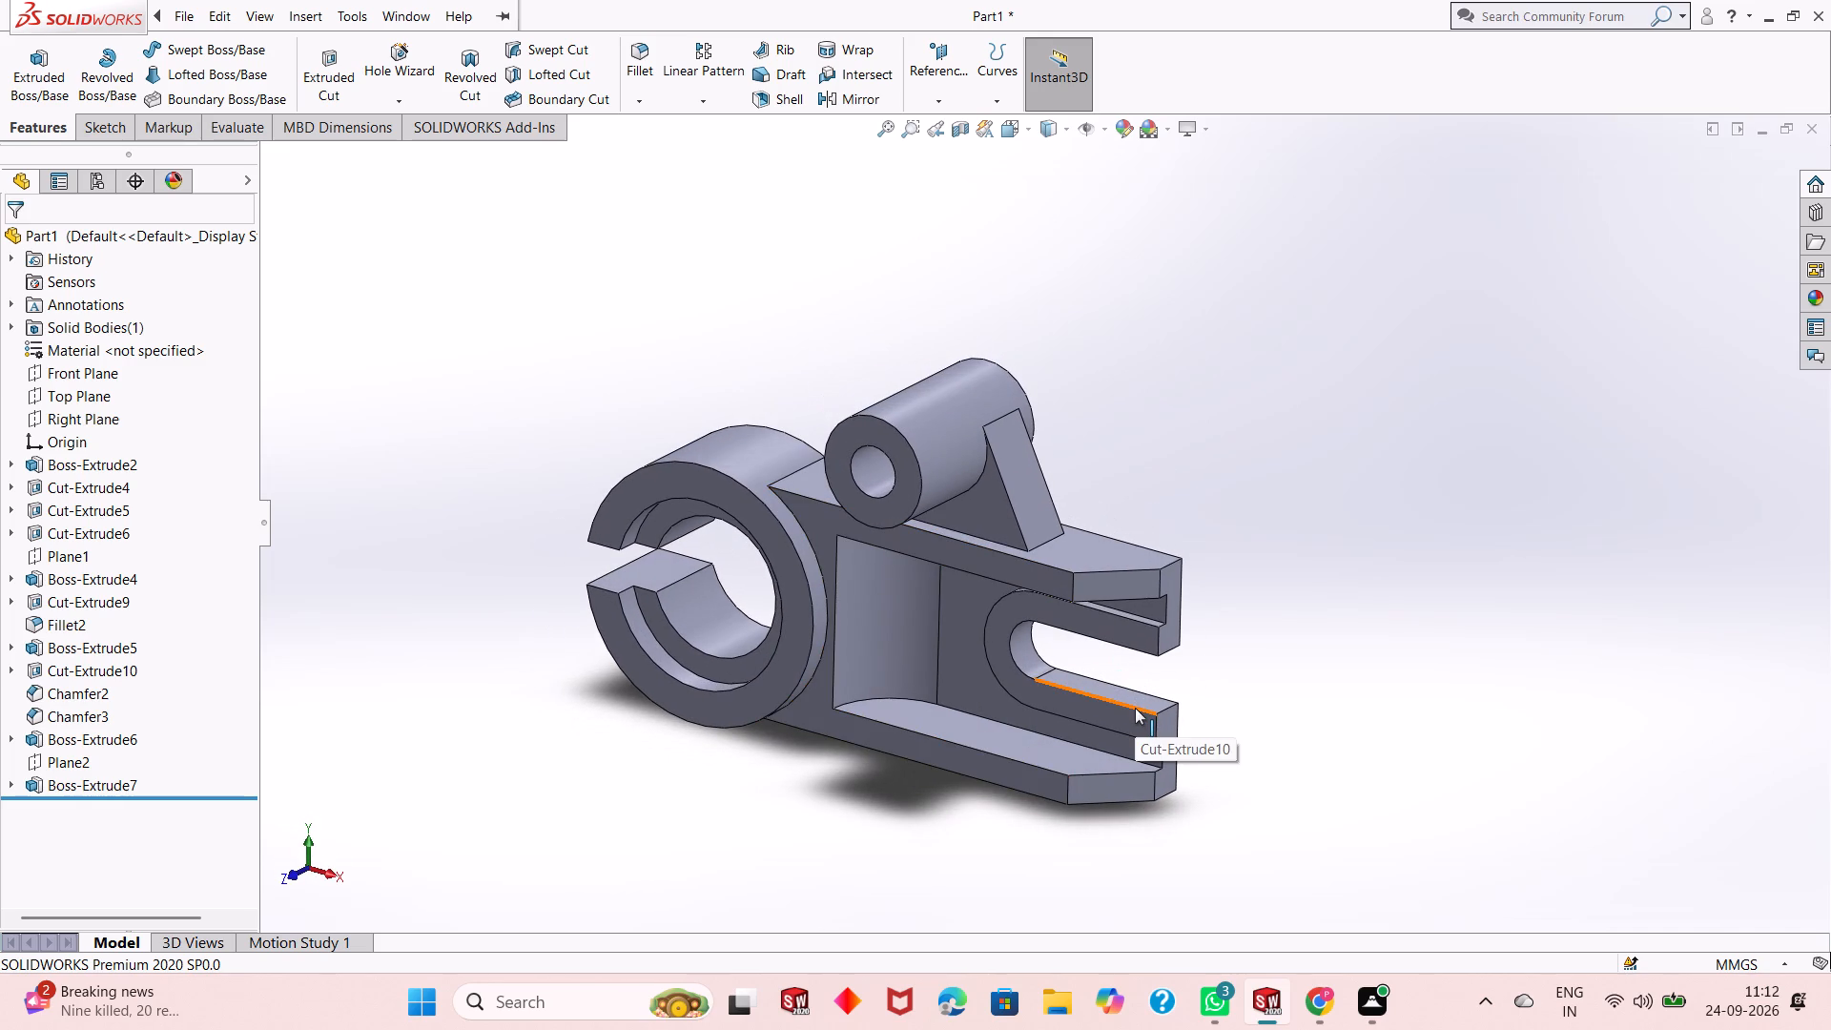
scroll(1136, 709, down, 2)
scroll(1006, 637, down, 1)
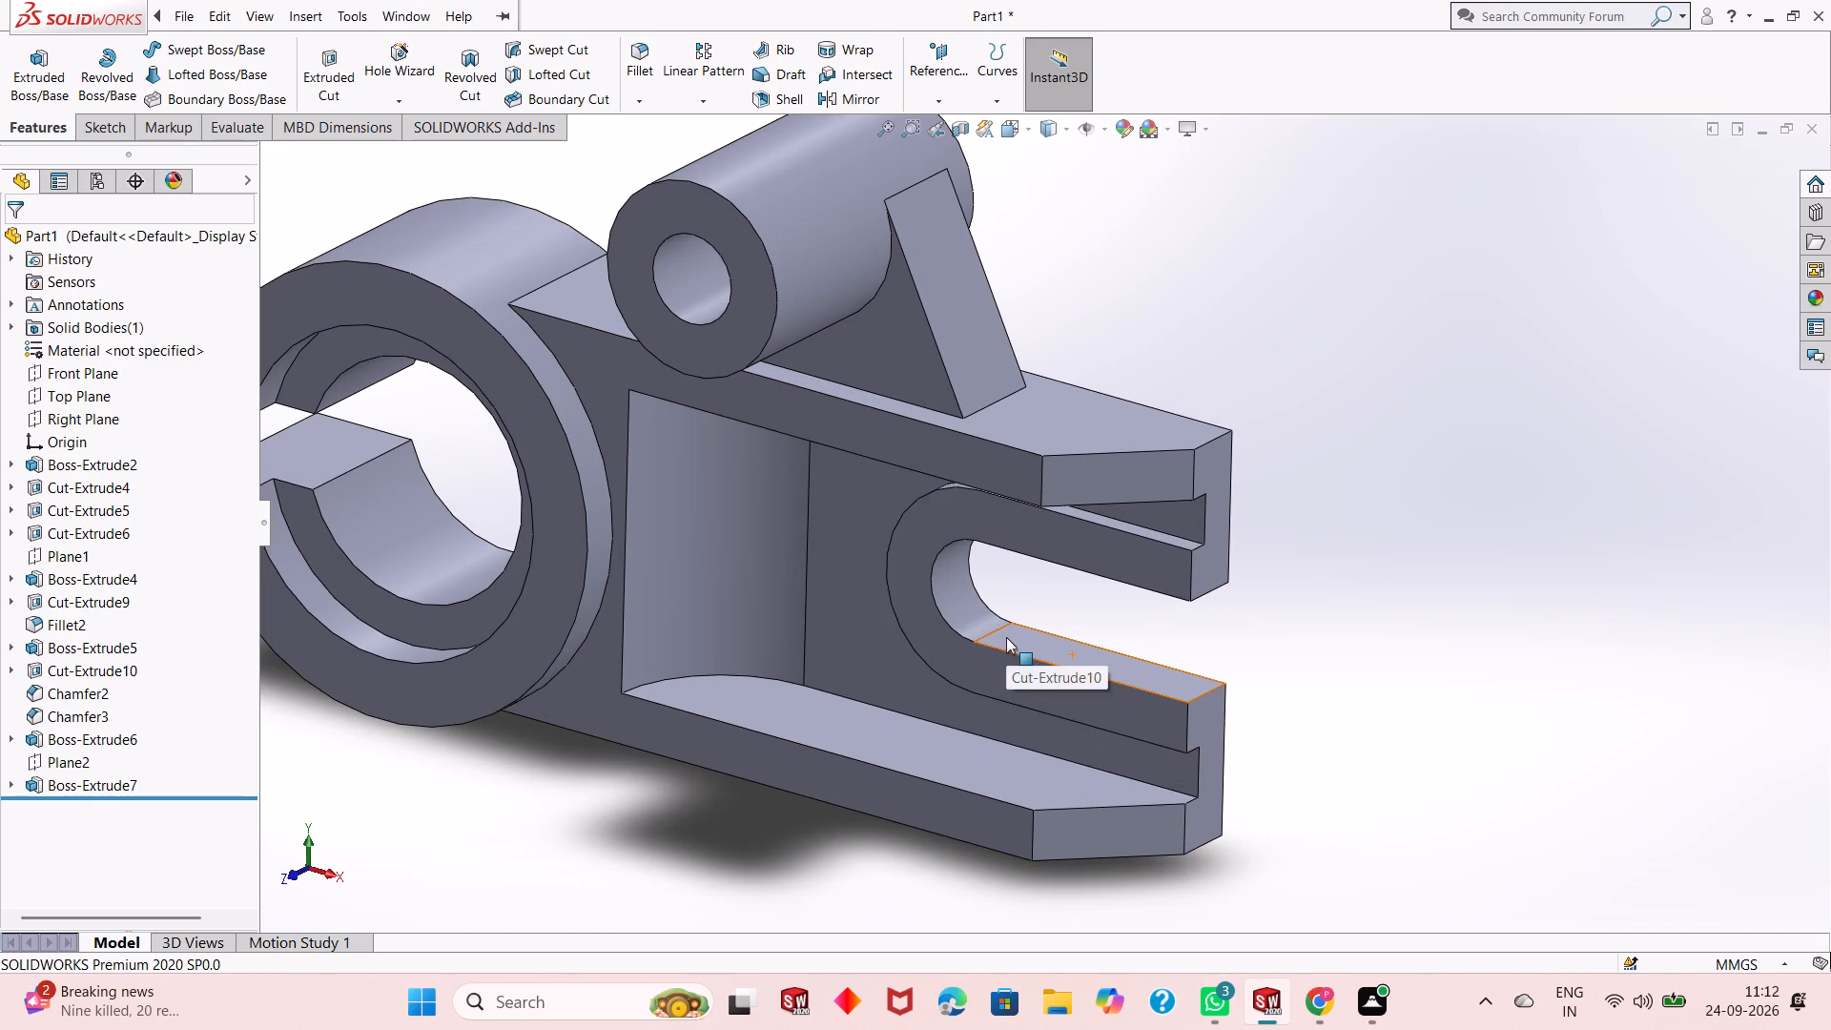
scroll(1006, 636, down, 1)
scroll(1006, 636, up, 1)
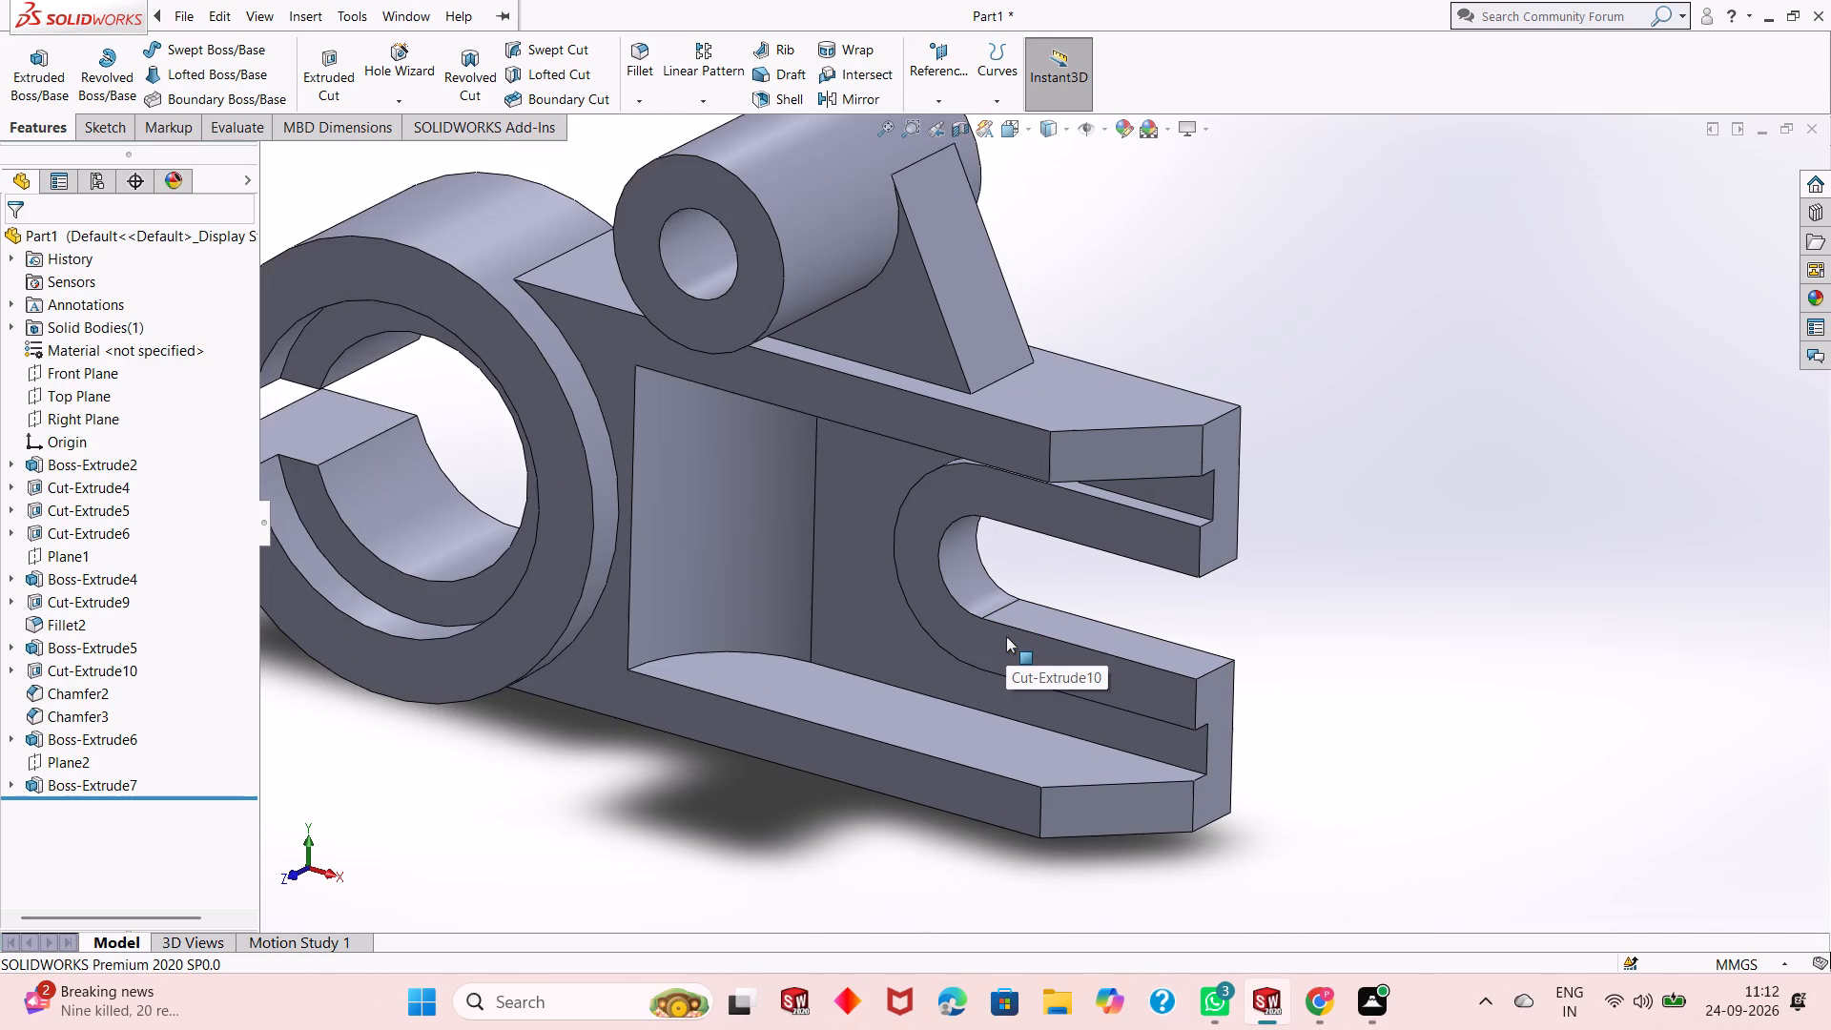
scroll(1006, 636, up, 4)
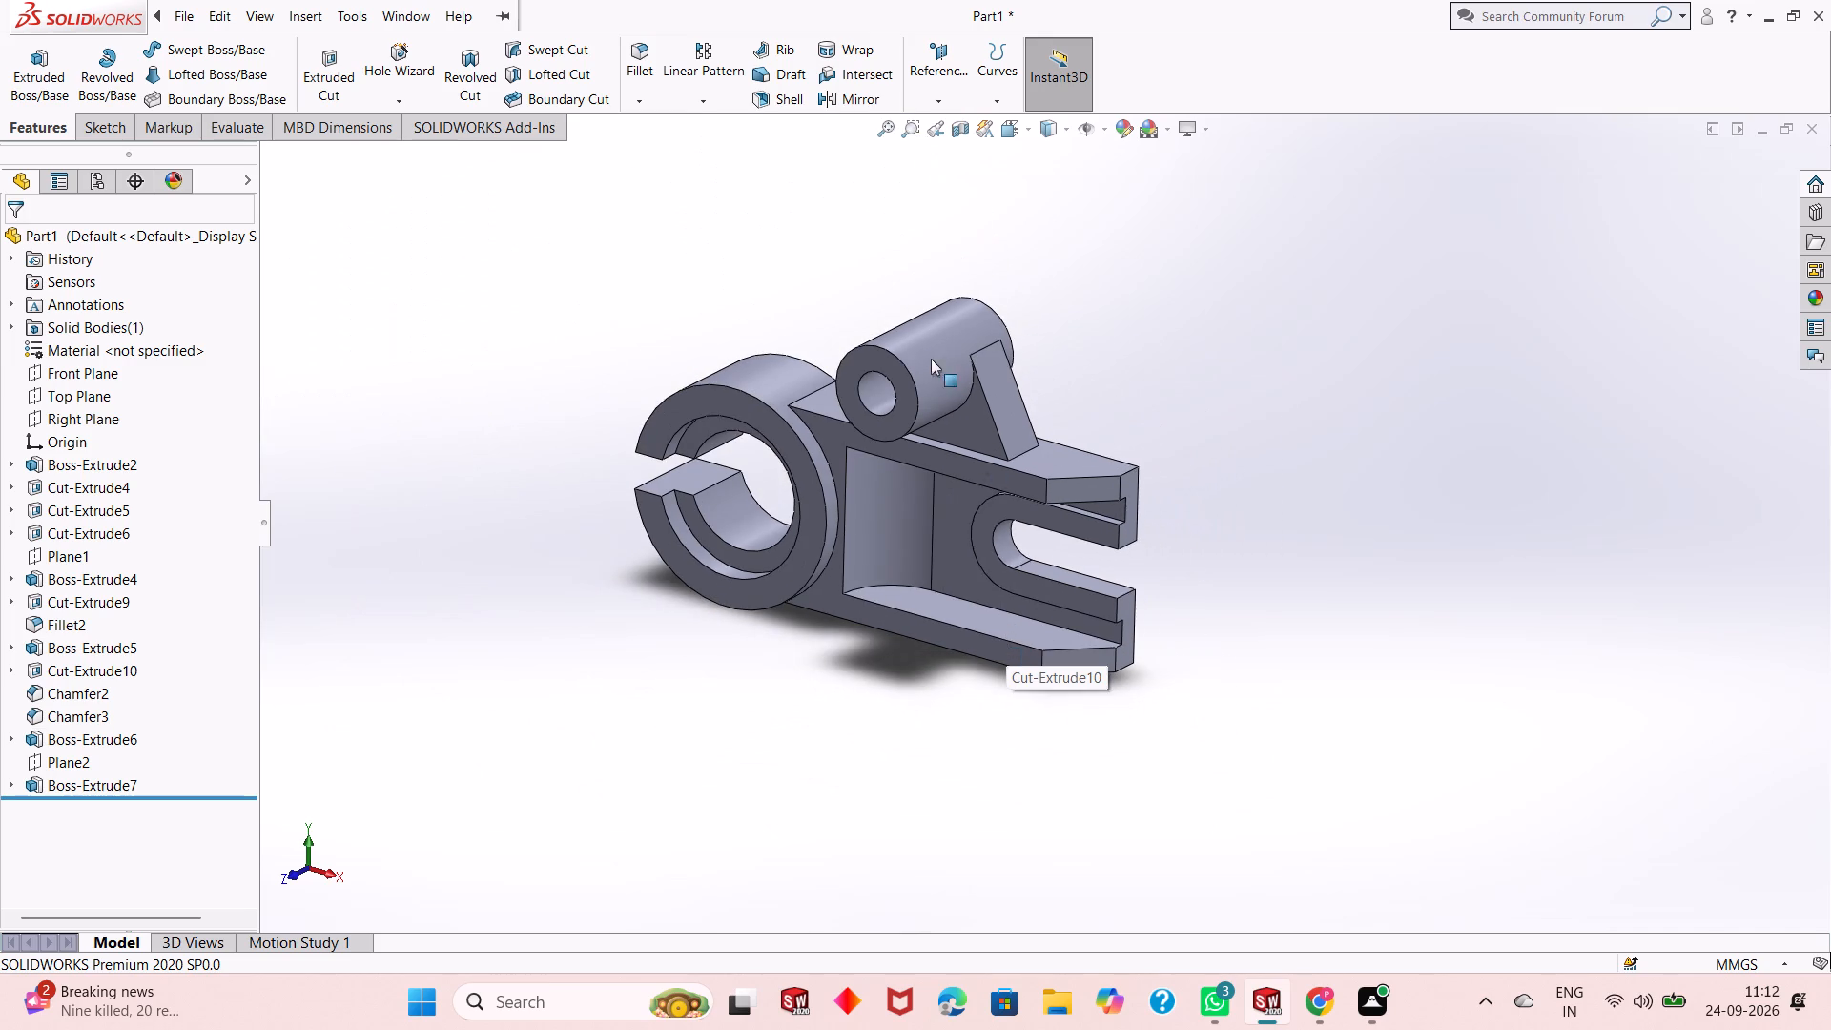
scroll(914, 346, down, 3)
scroll(939, 582, up, 2)
scroll(933, 708, up, 1)
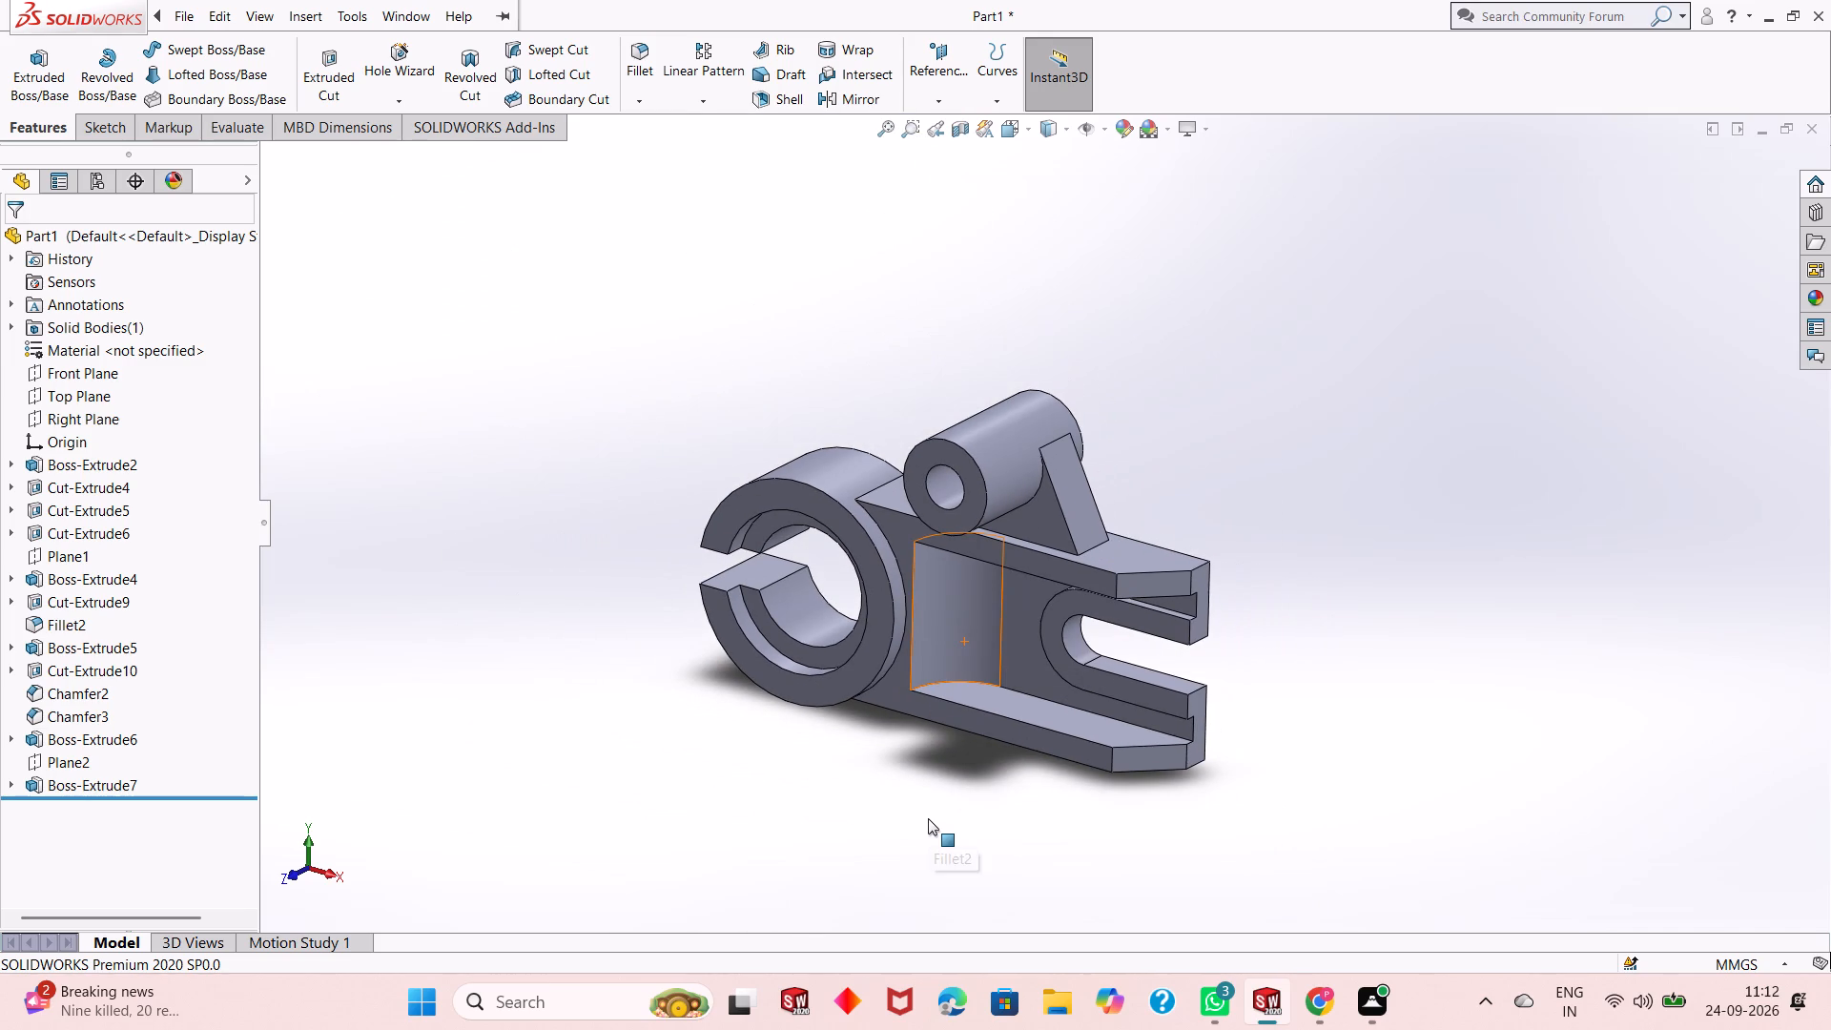
scroll(925, 757, down, 1)
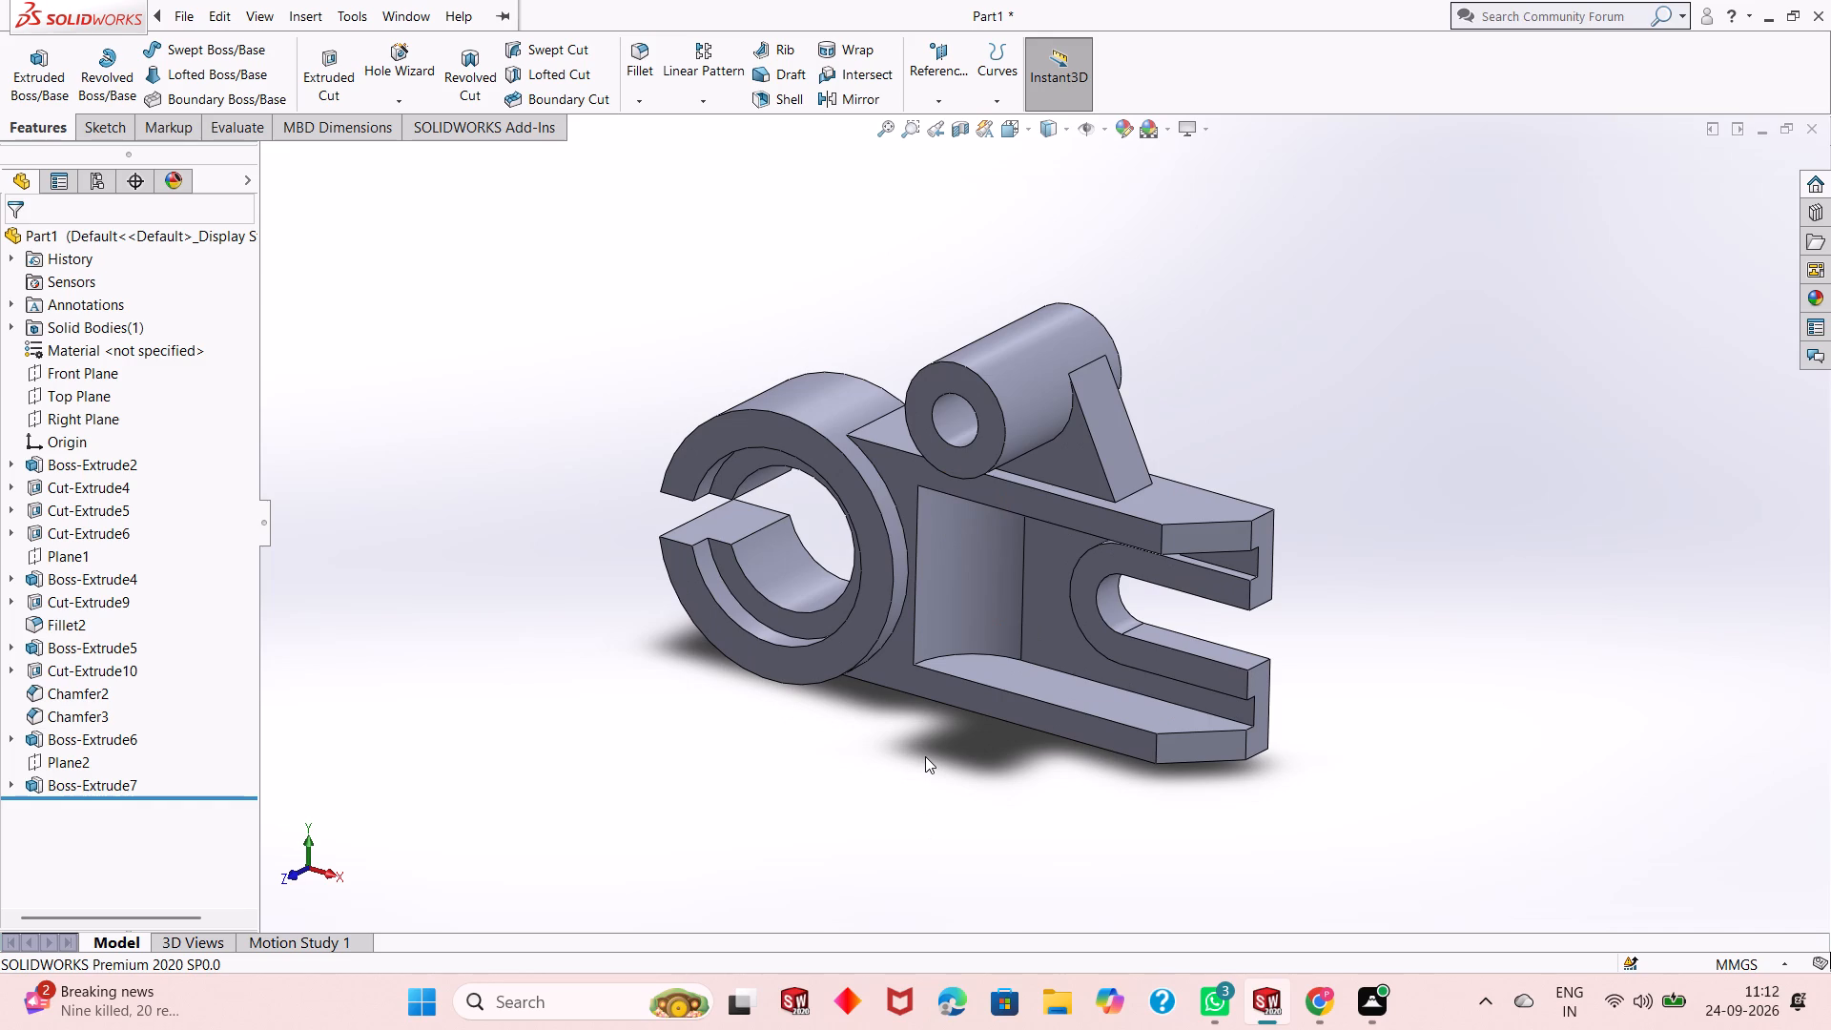
scroll(925, 756, up, 1)
middle_drag(987, 669, 1055, 638)
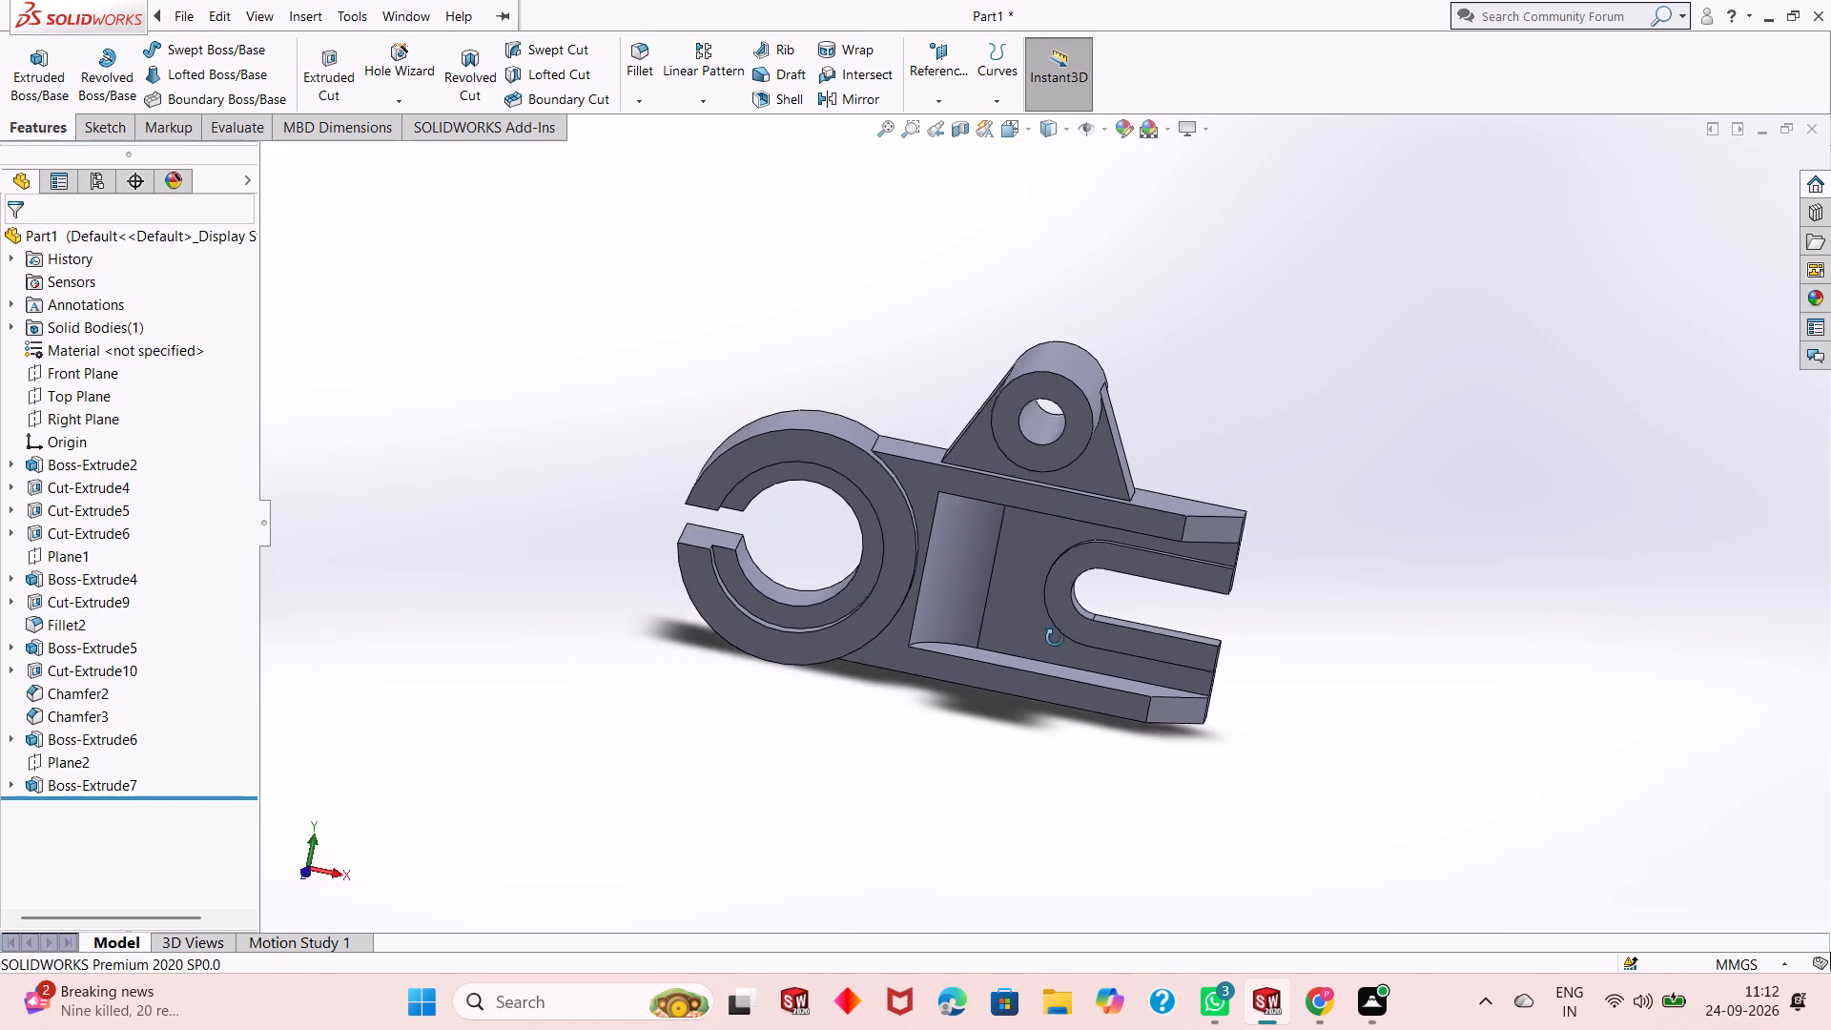
middle_drag(1055, 638, 1038, 683)
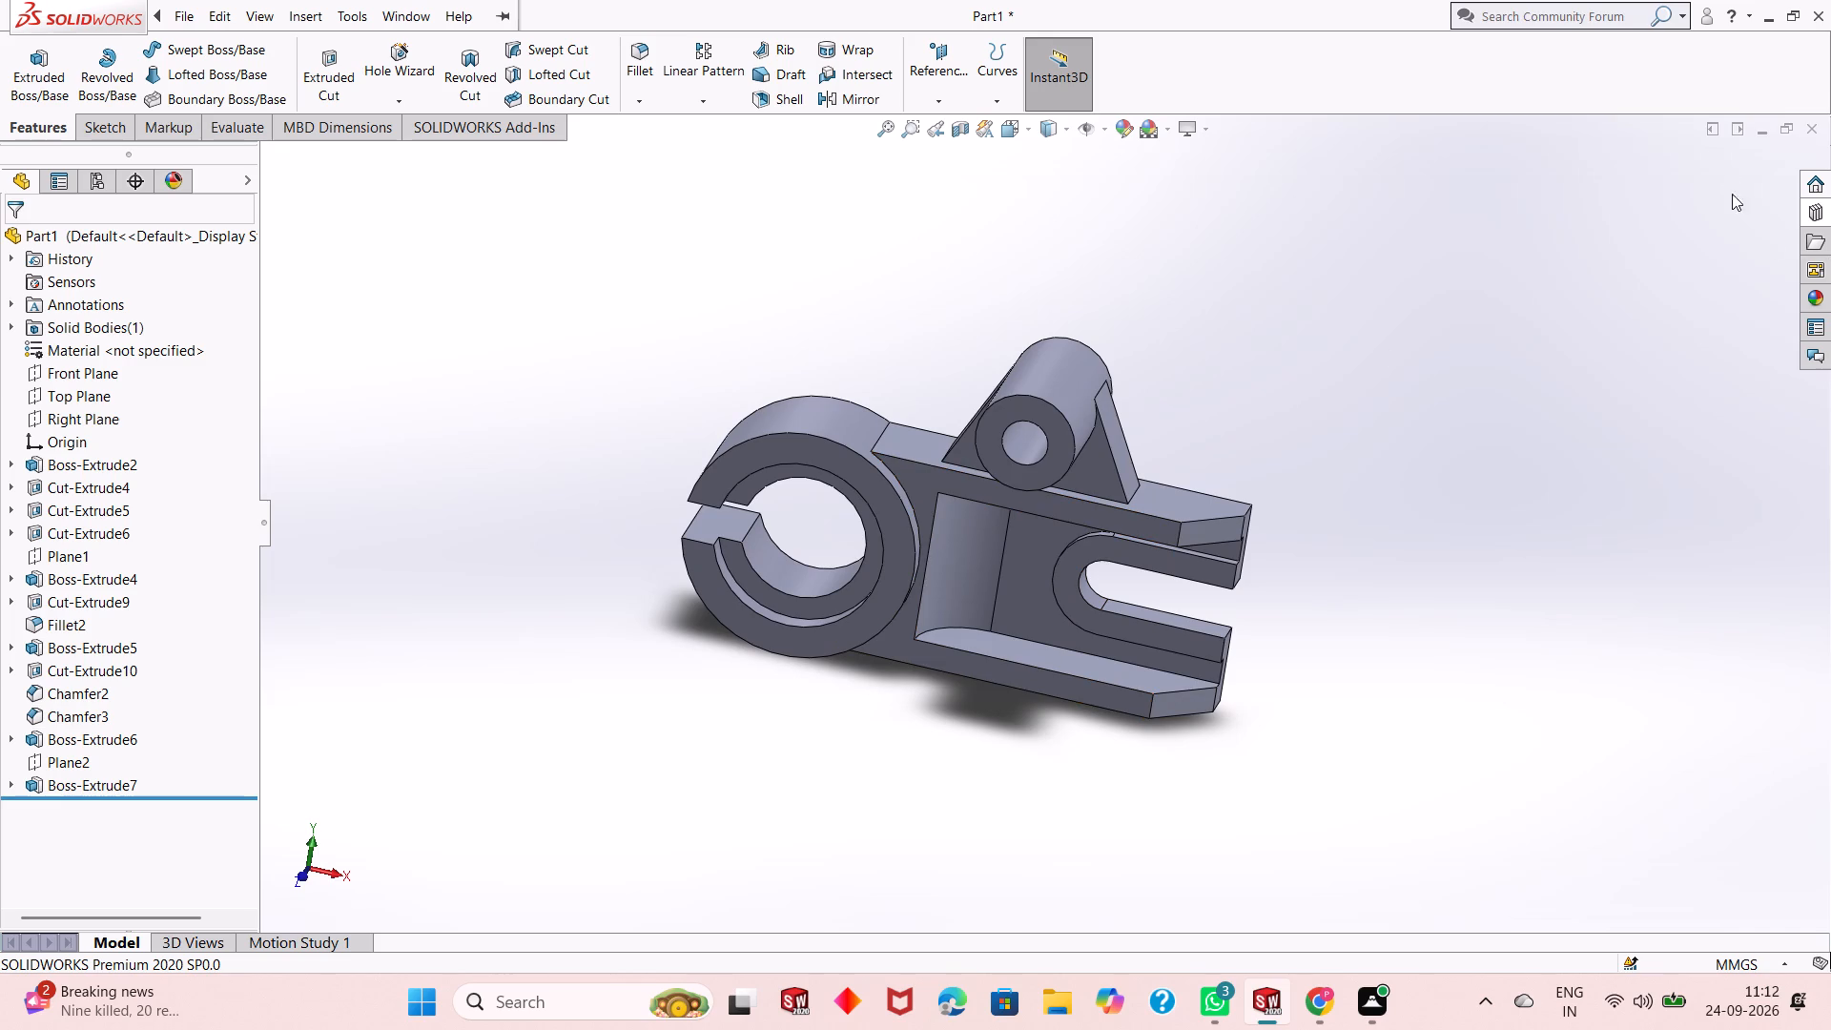
Apply white from the standard colour swatches to the whole part.
click(1806, 299)
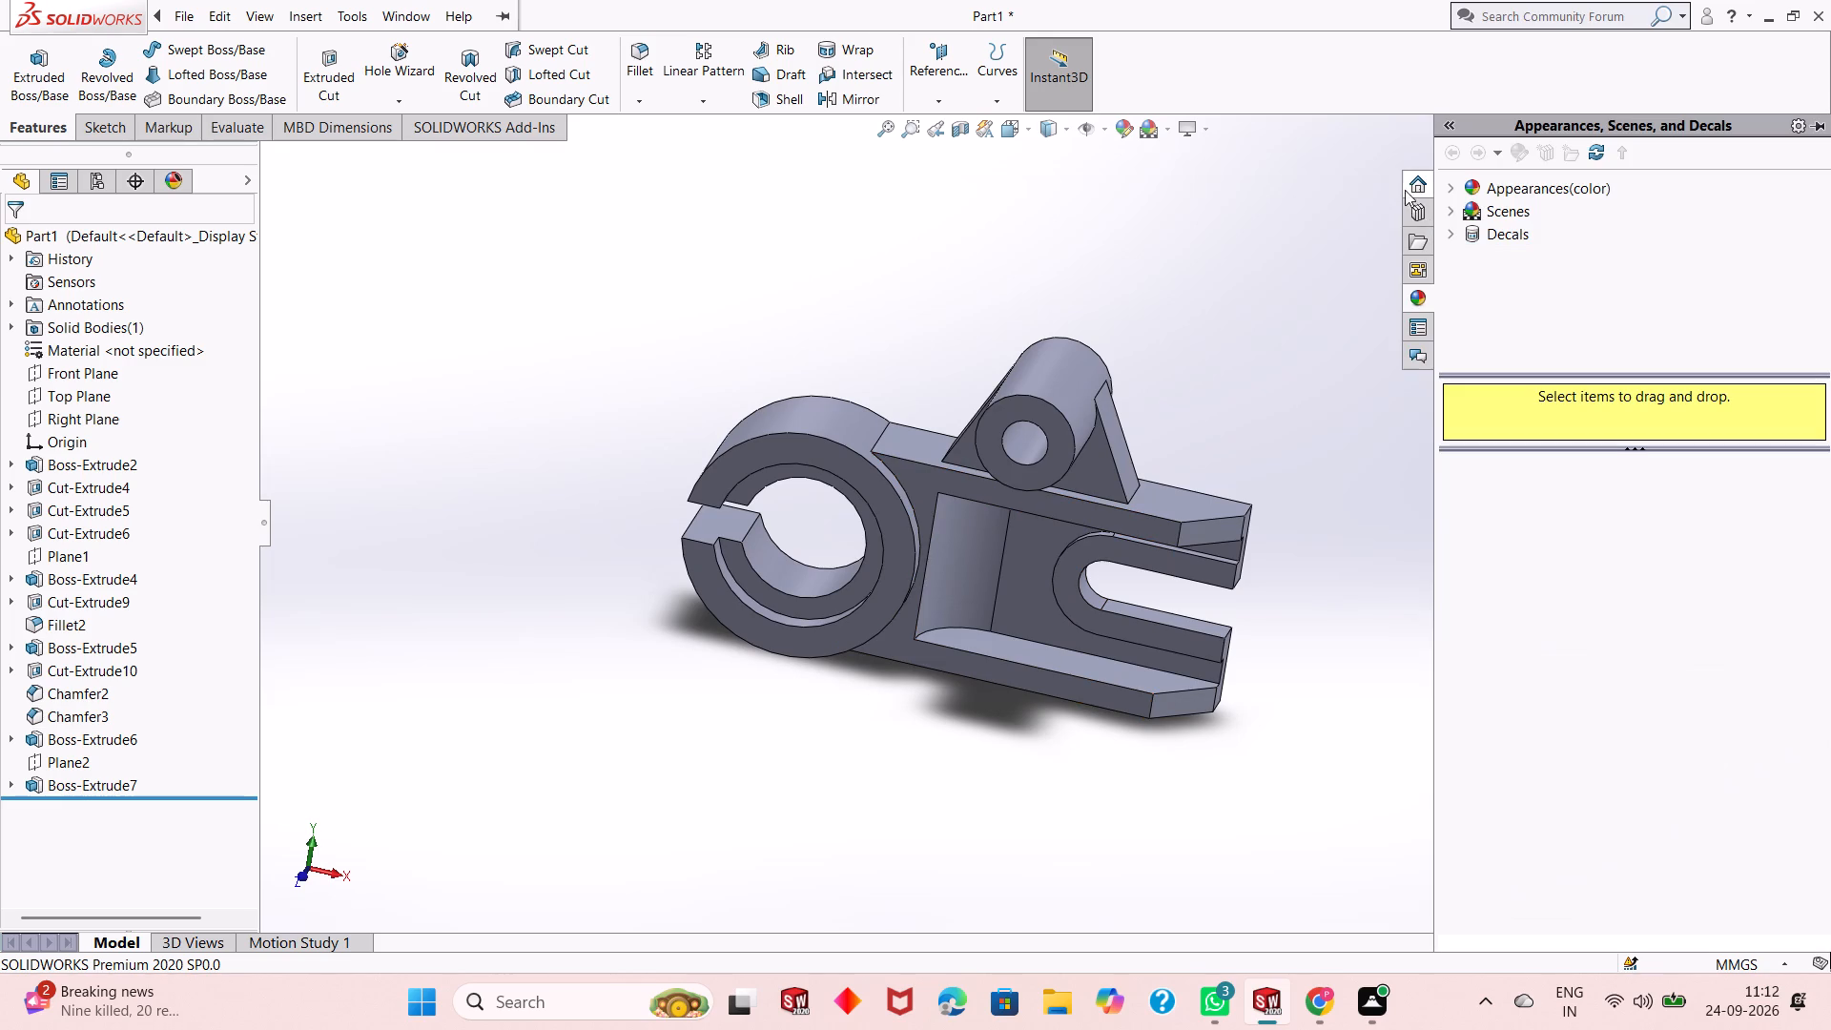
click(1168, 198)
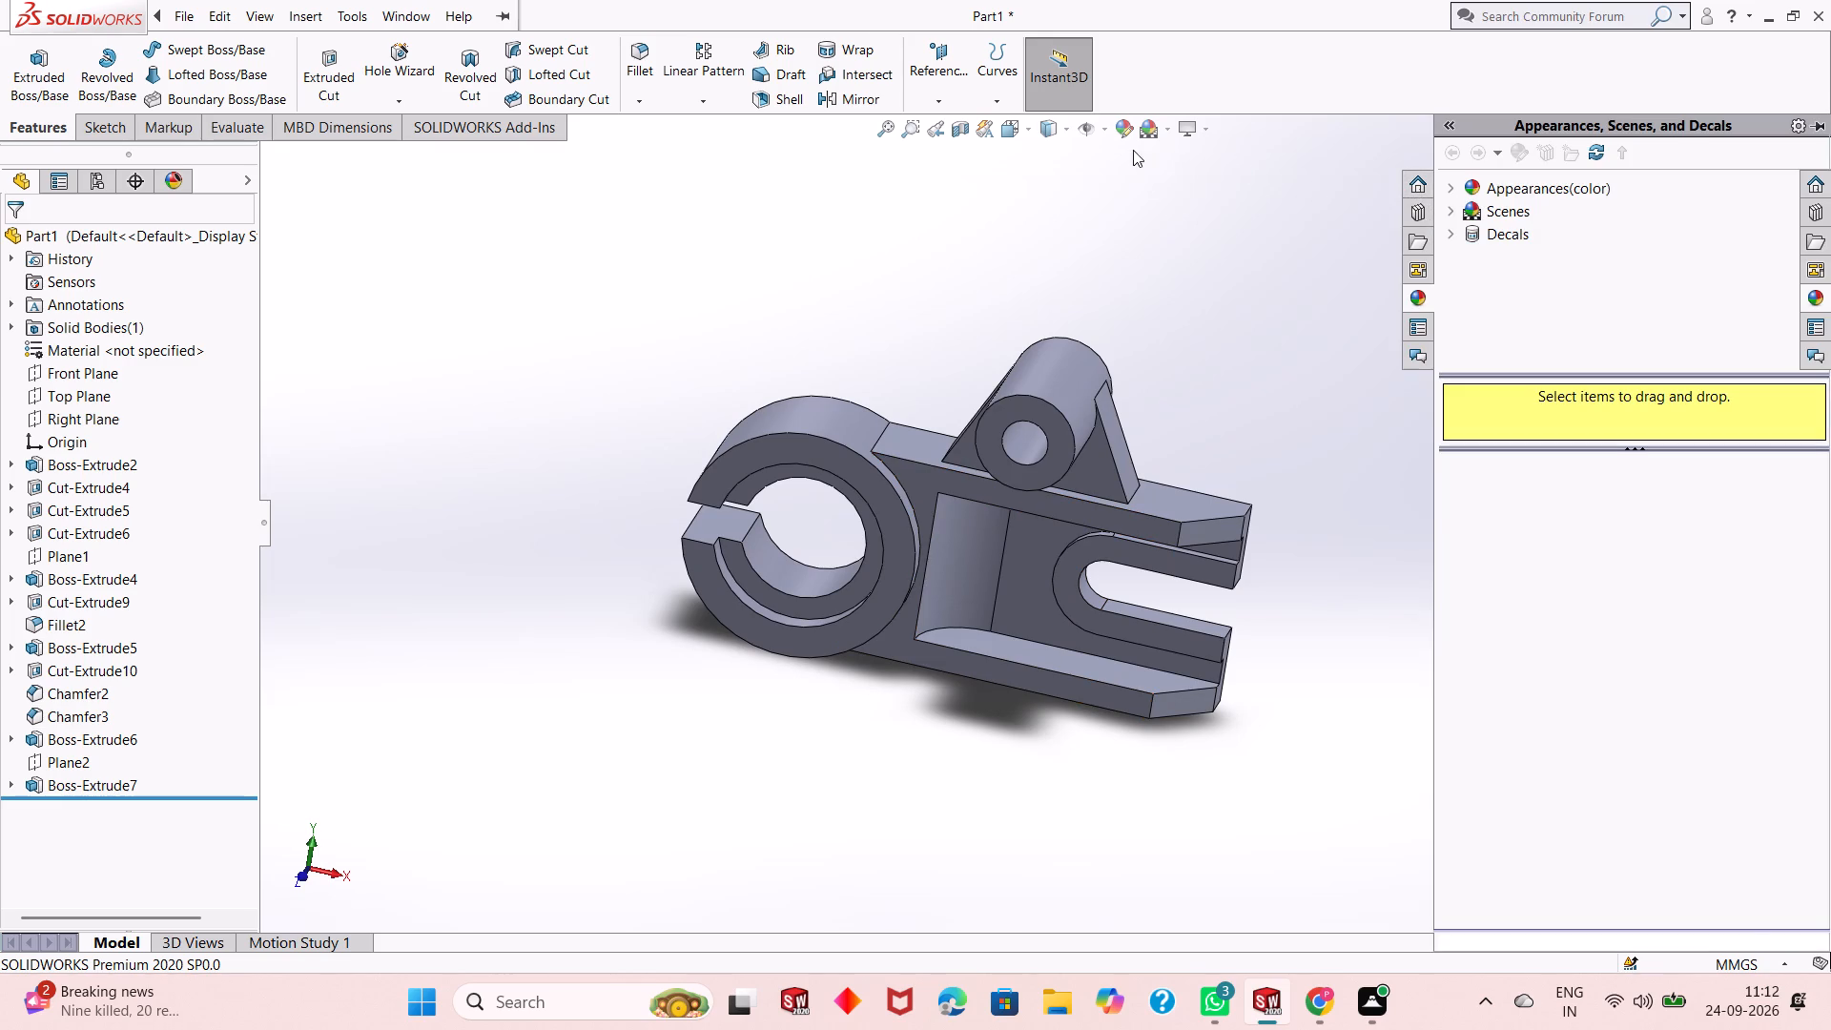
click(1120, 134)
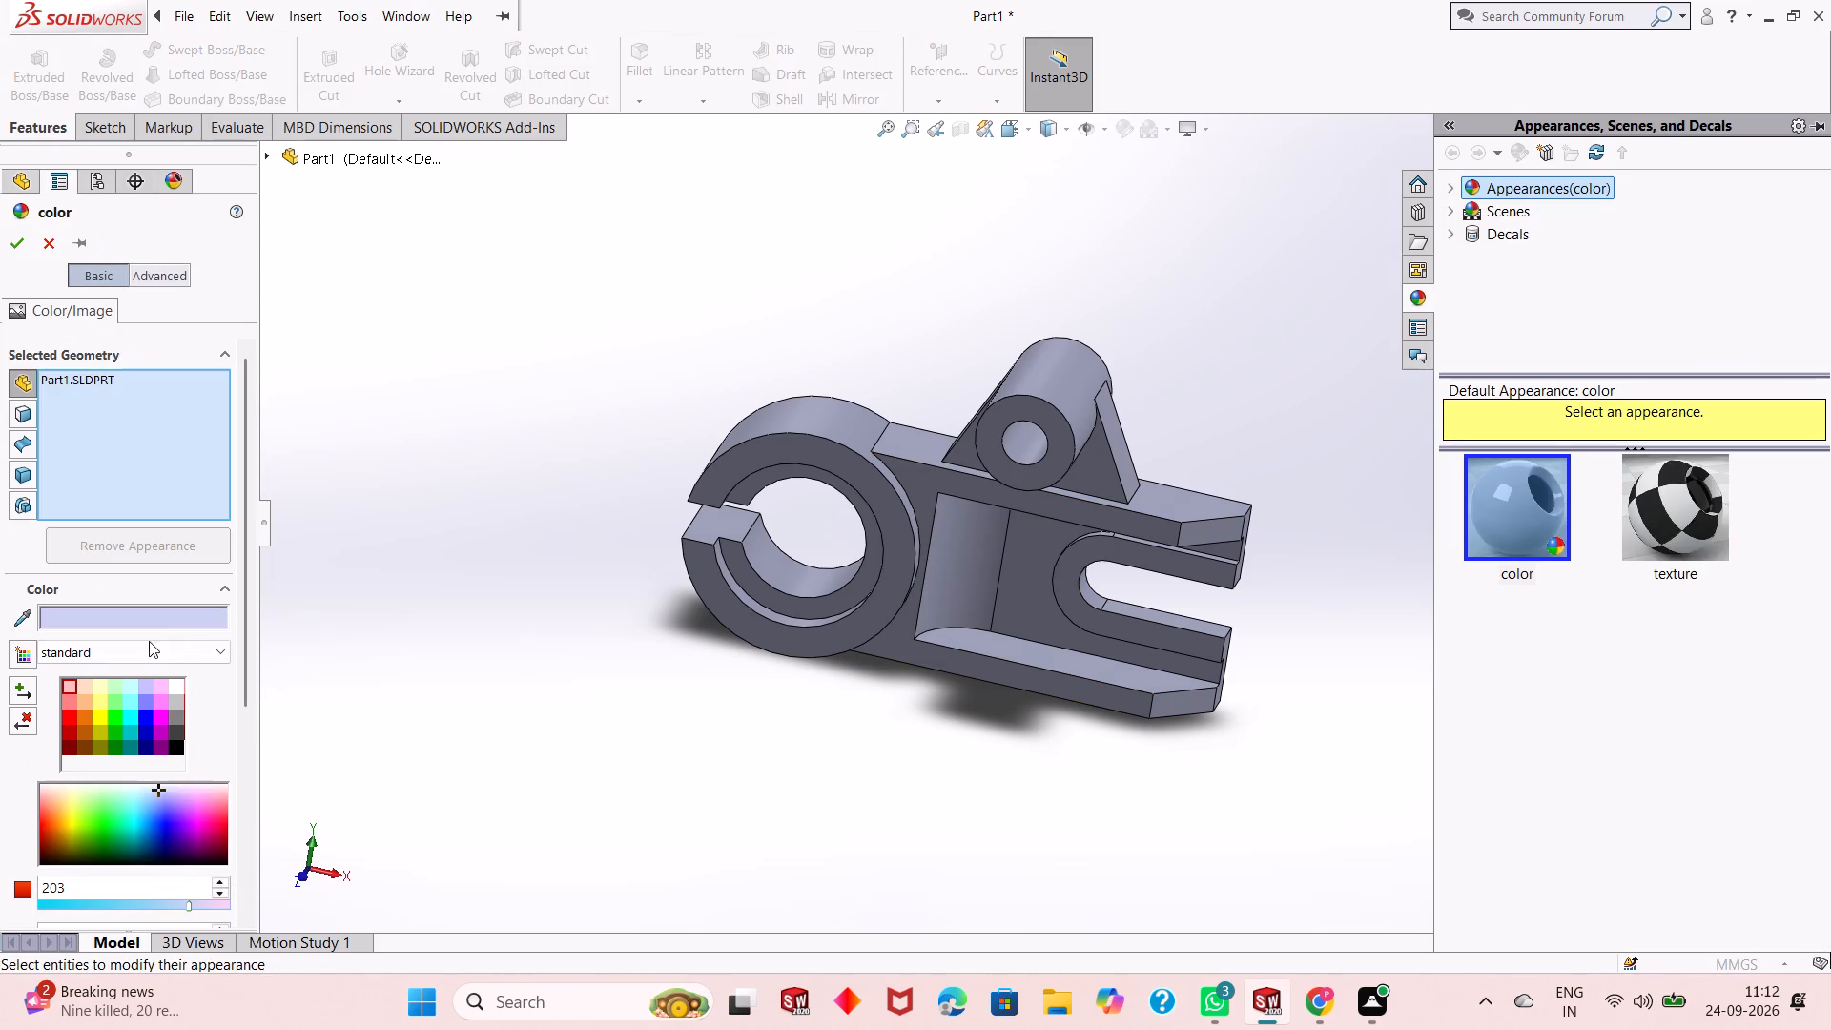
click(177, 688)
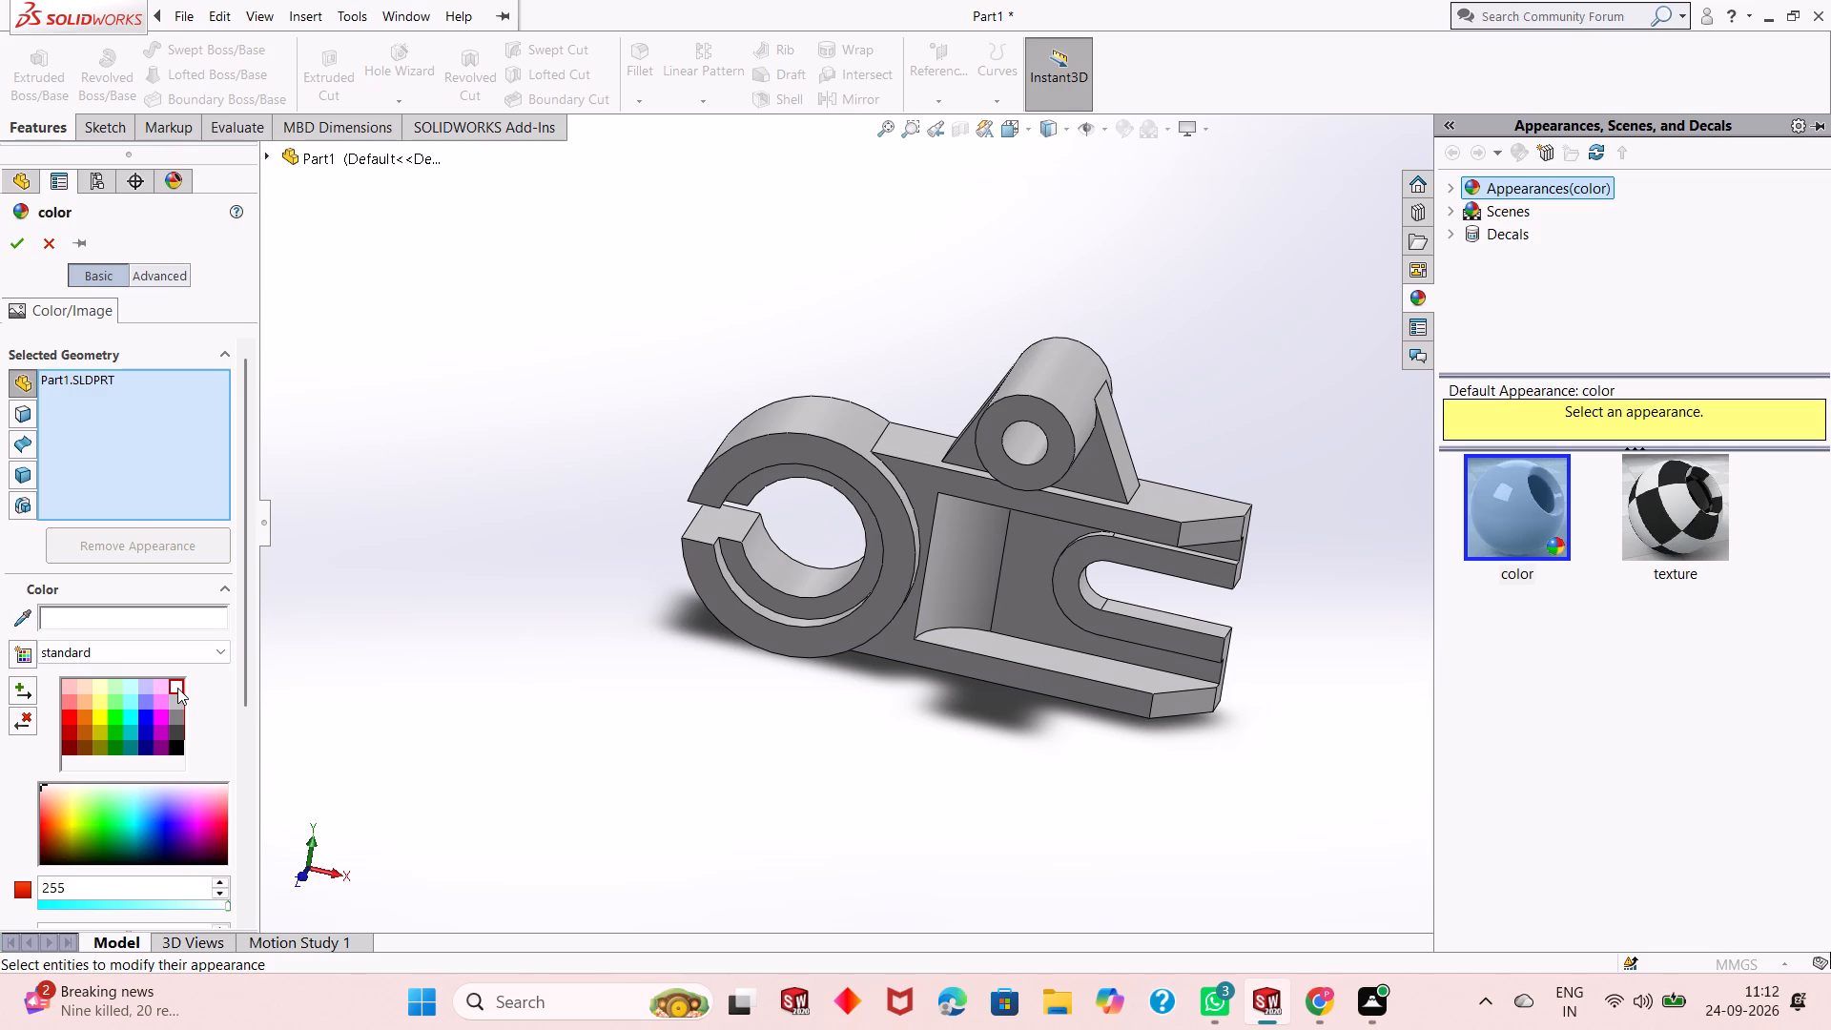
click(14, 252)
Examine the recoloured bracket from different angles and distances.
middle_drag(923, 638, 912, 640)
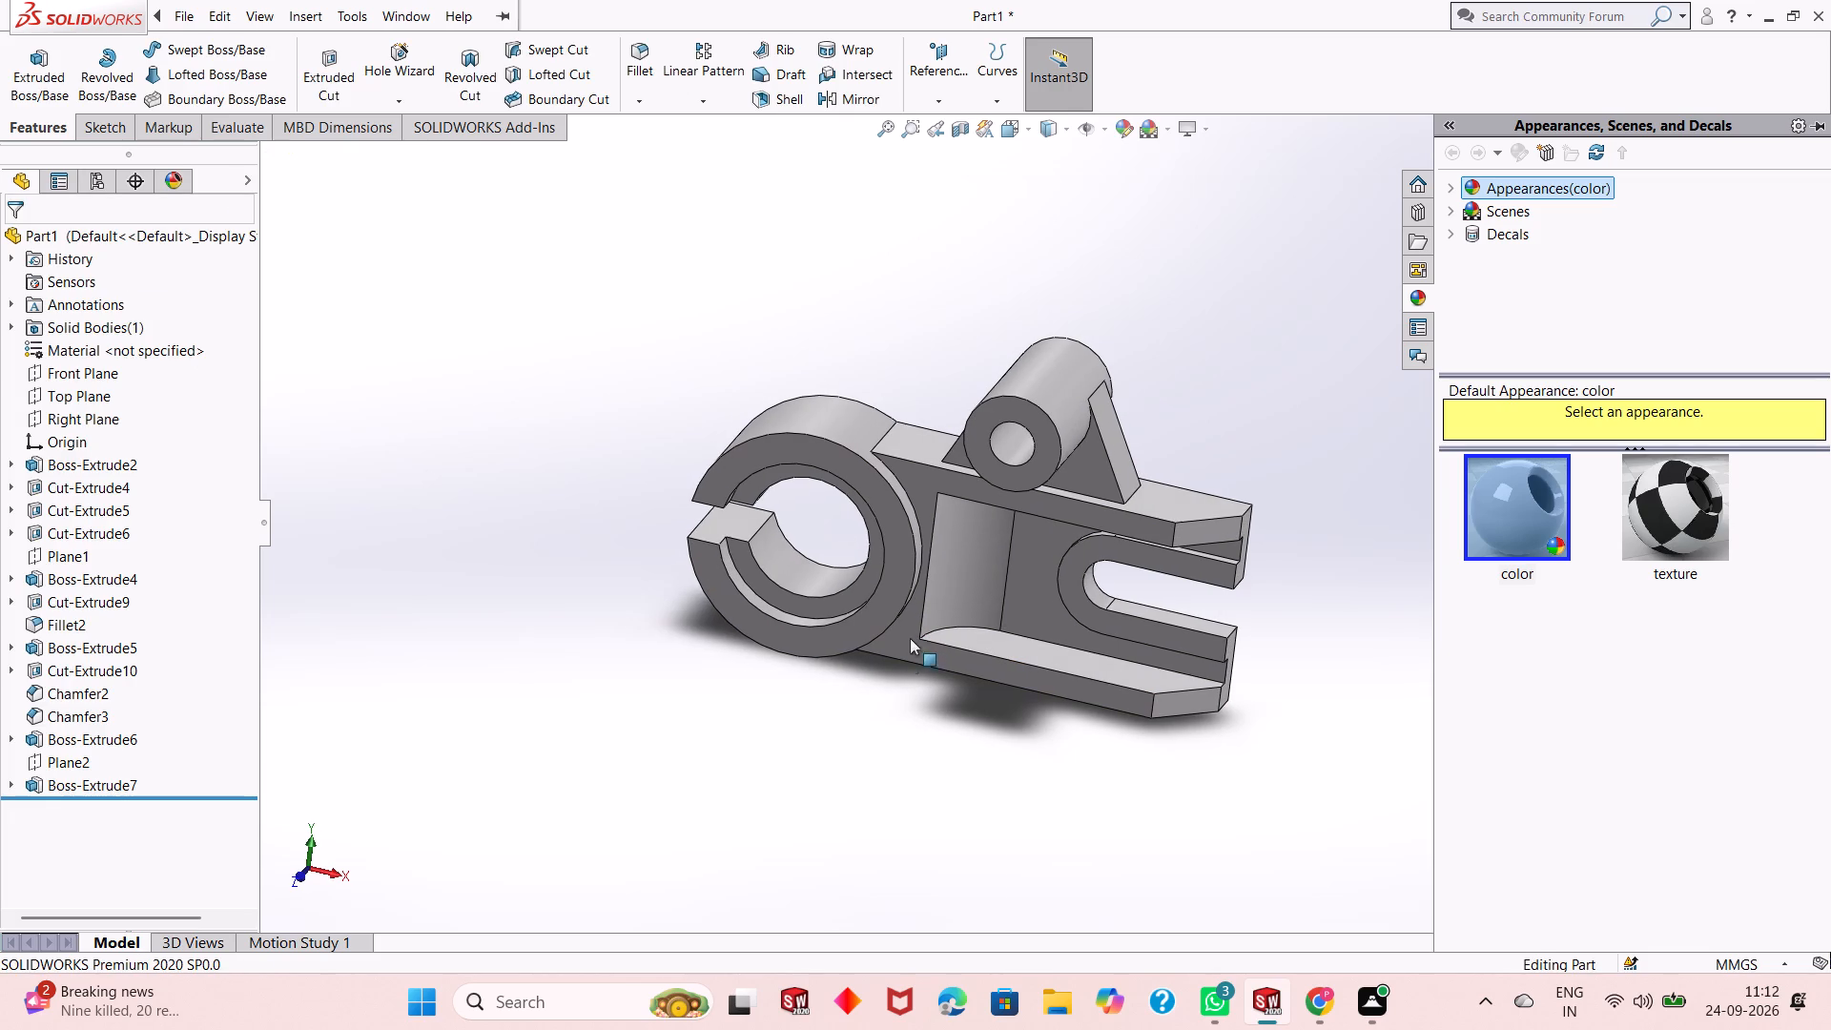
click(844, 696)
scroll(1174, 561, down, 2)
scroll(977, 551, down, 2)
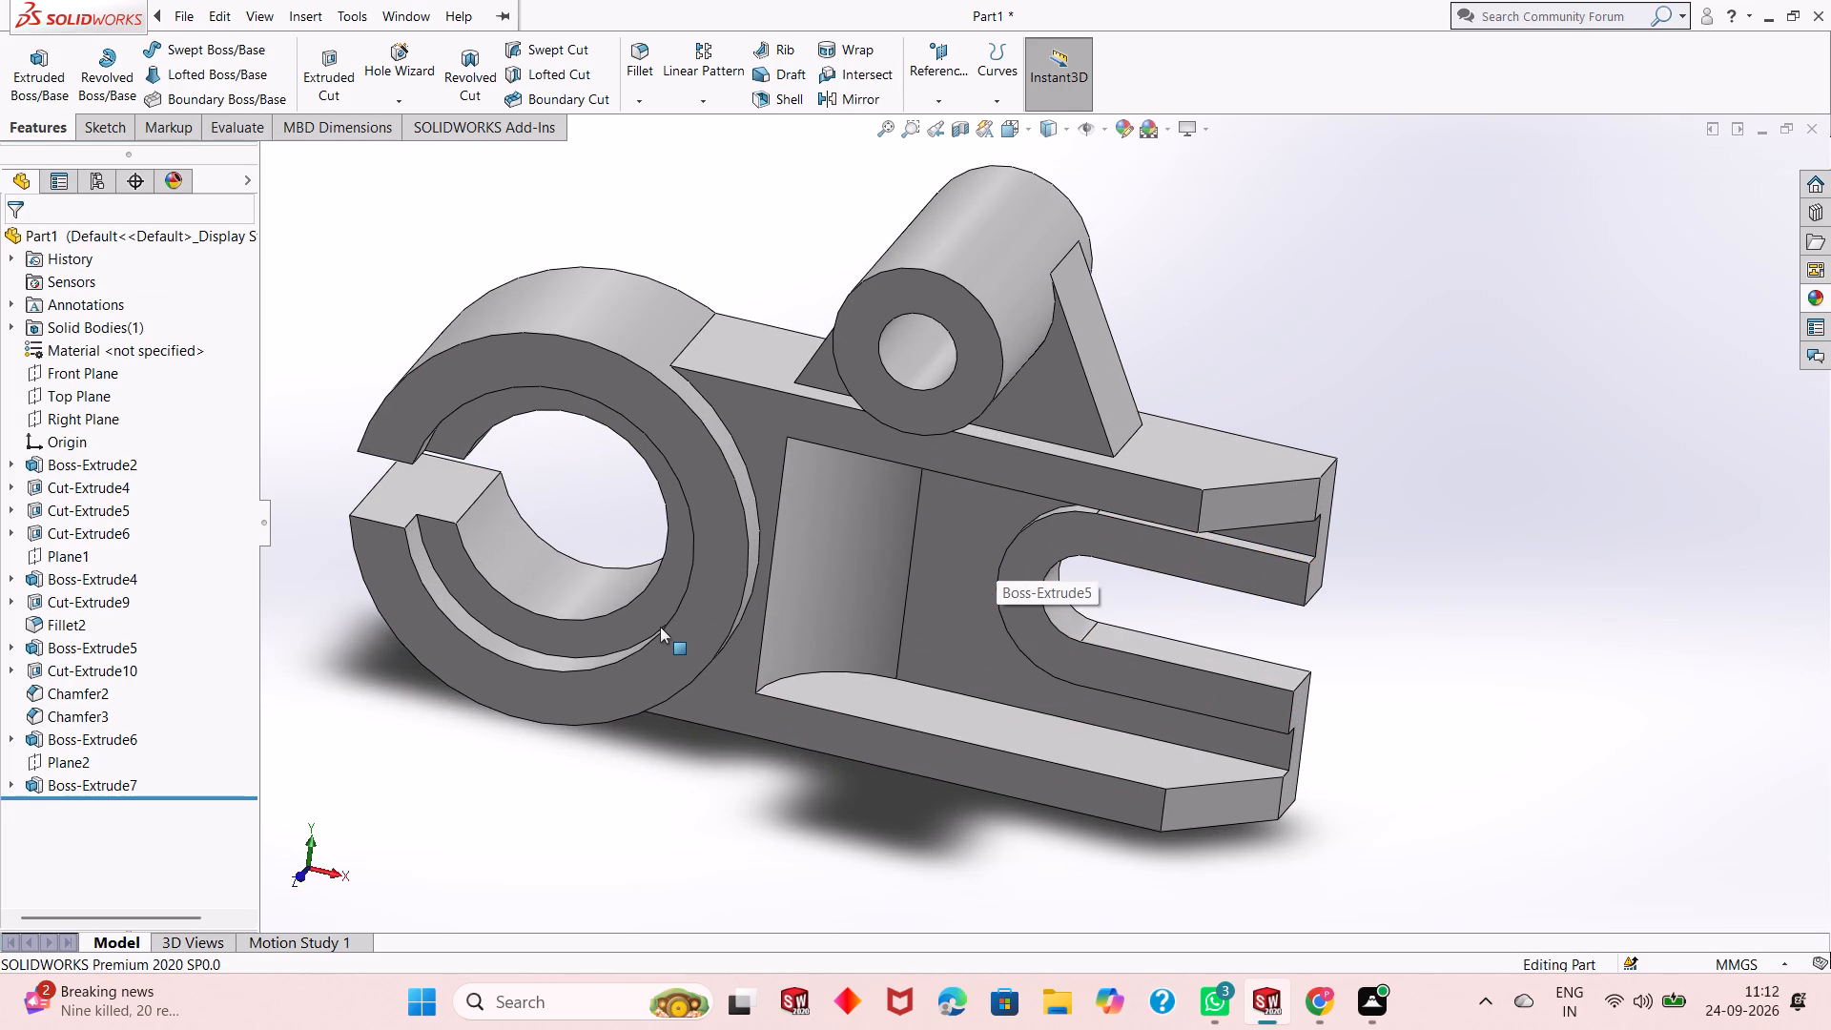
scroll(660, 627, up, 5)
middle_drag(796, 625, 759, 645)
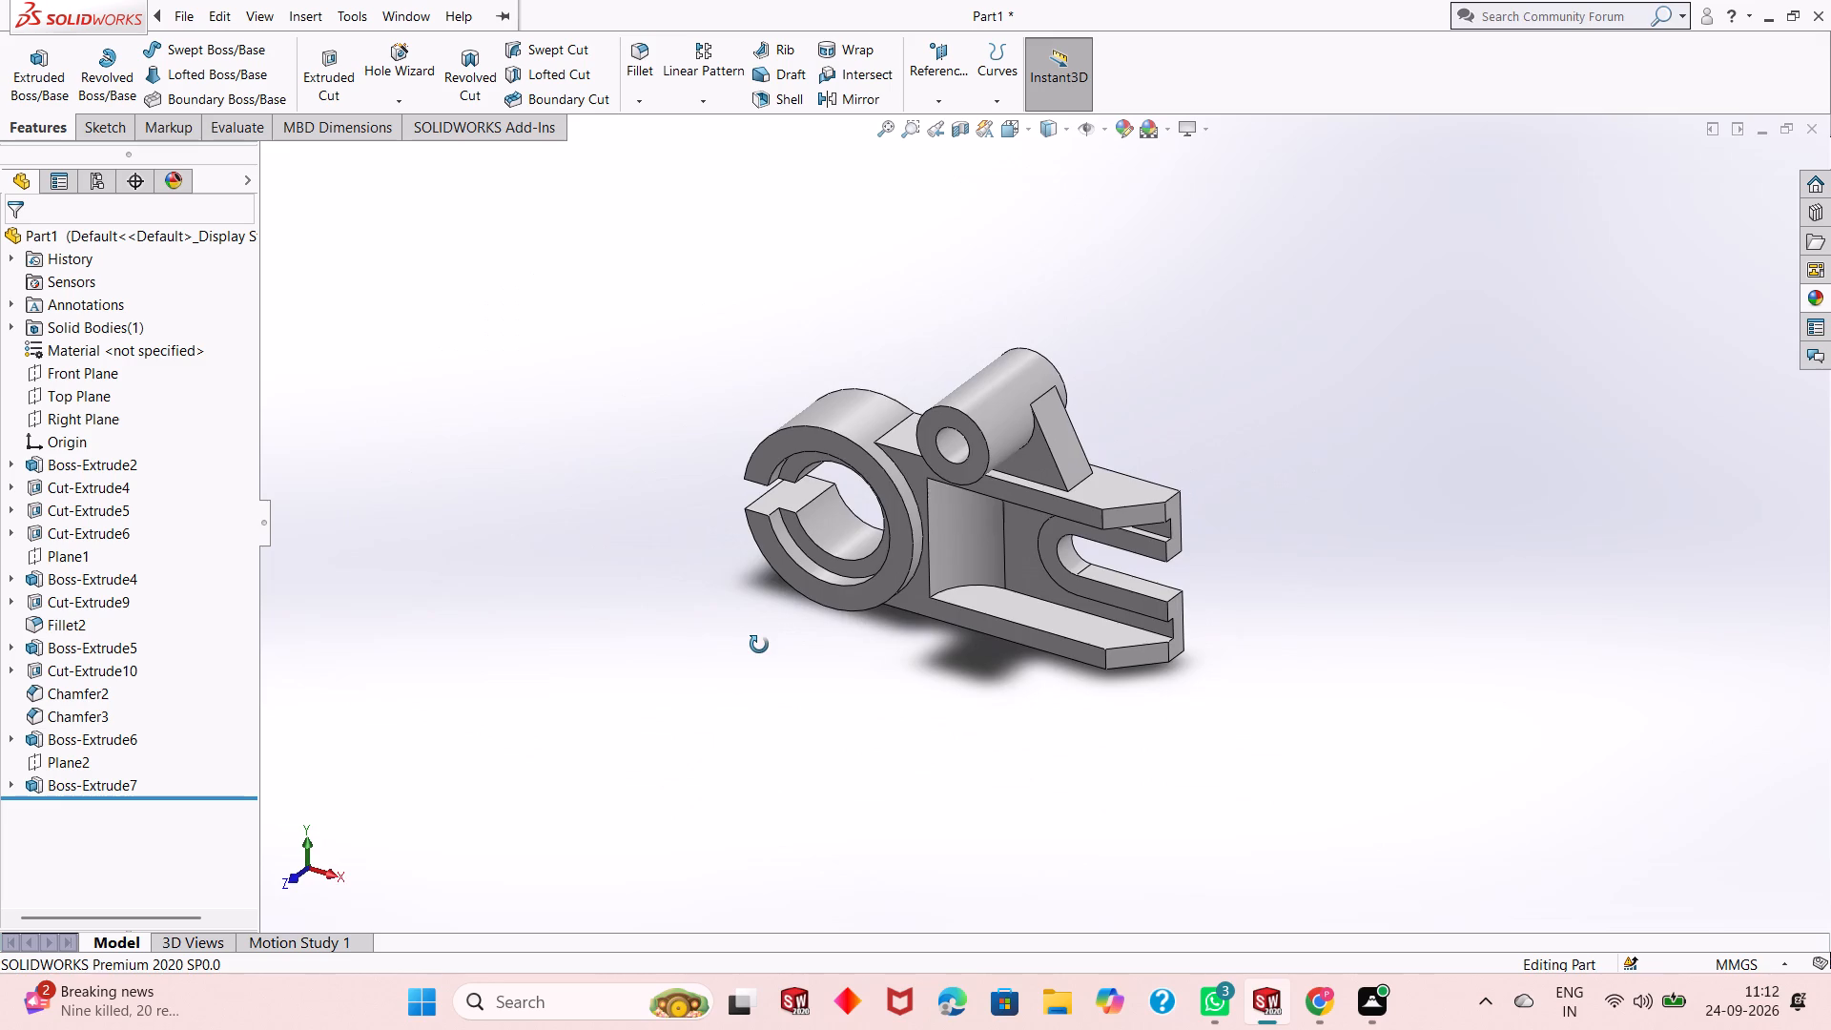
middle_drag(759, 645, 792, 589)
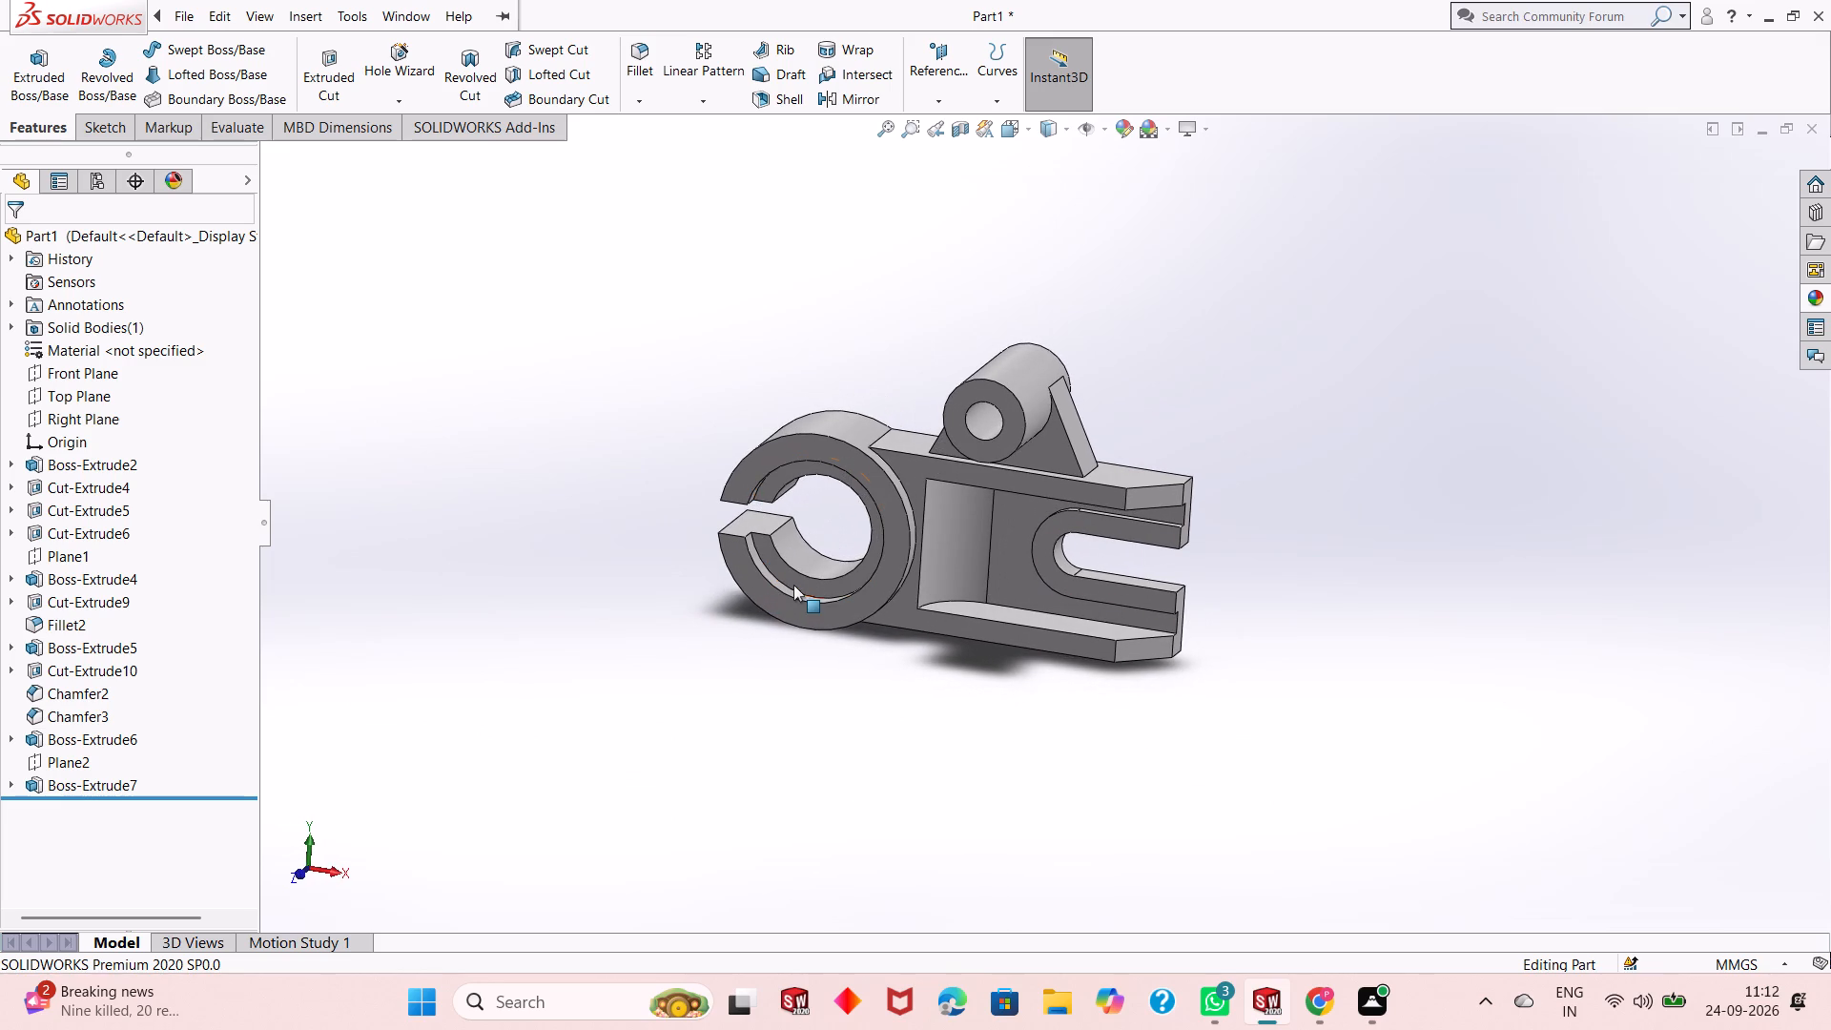
scroll(985, 520, down, 2)
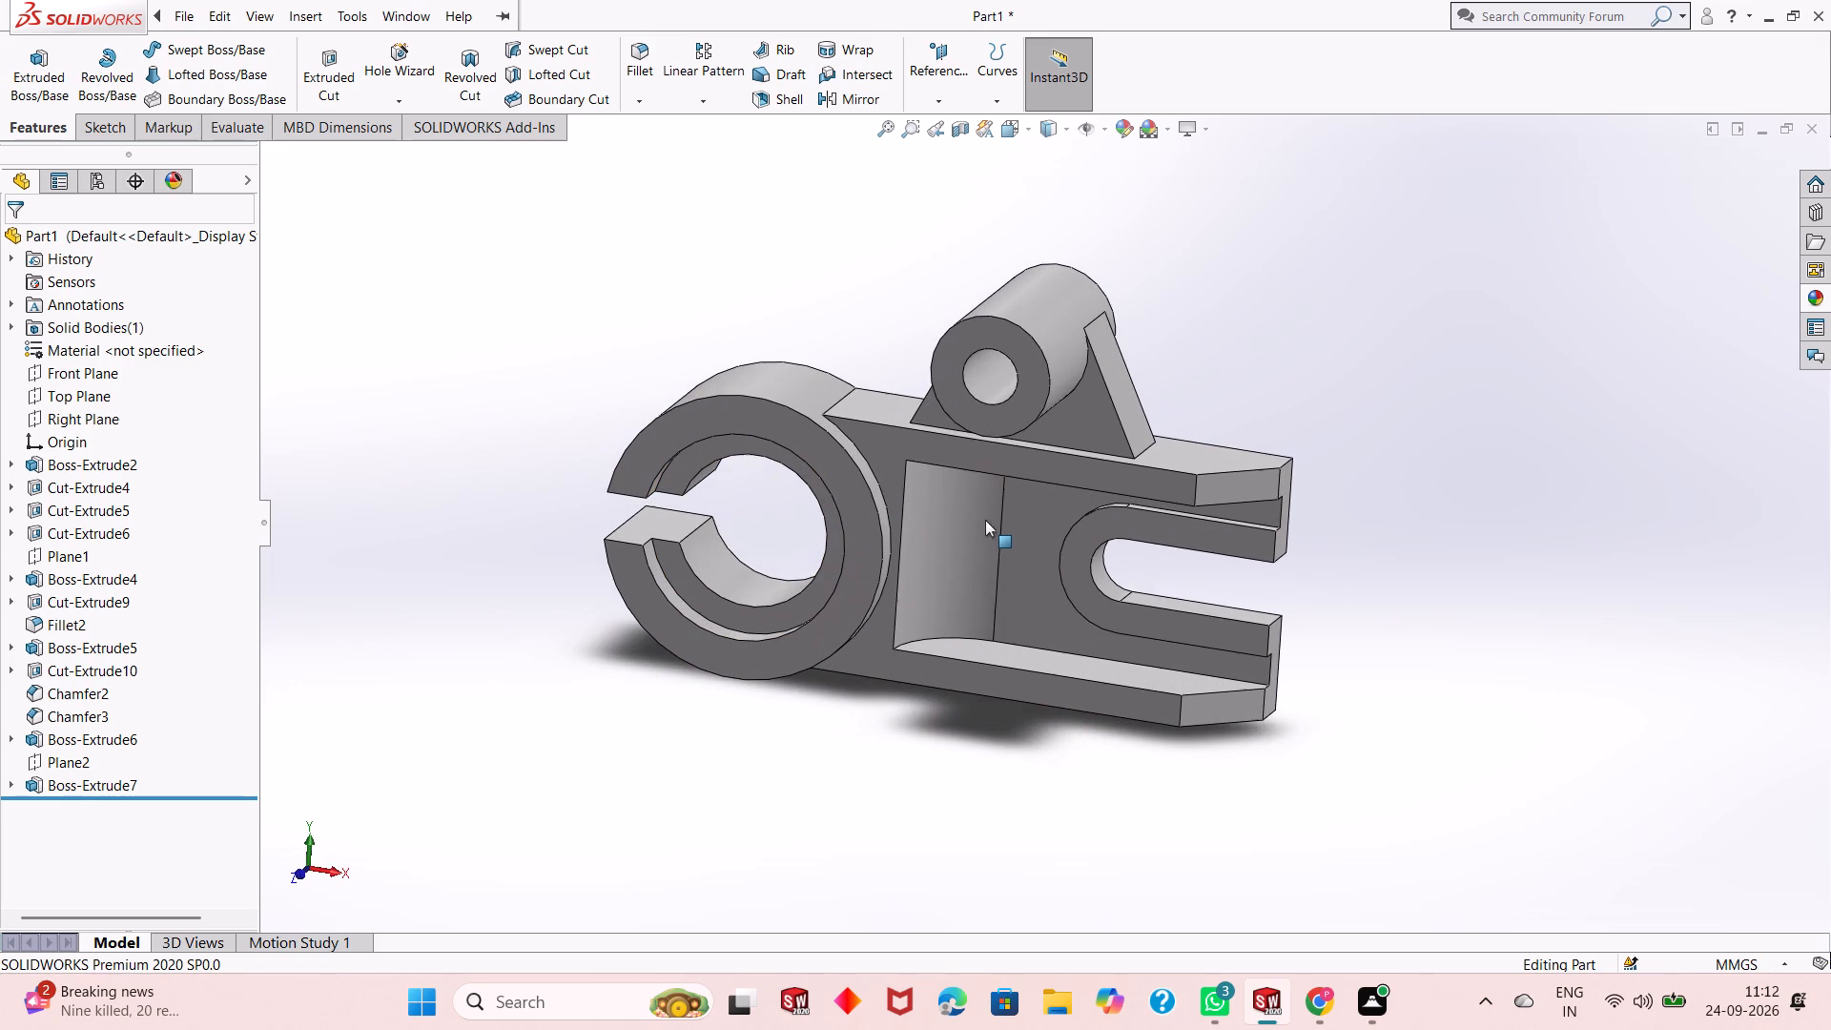
scroll(986, 520, up, 1)
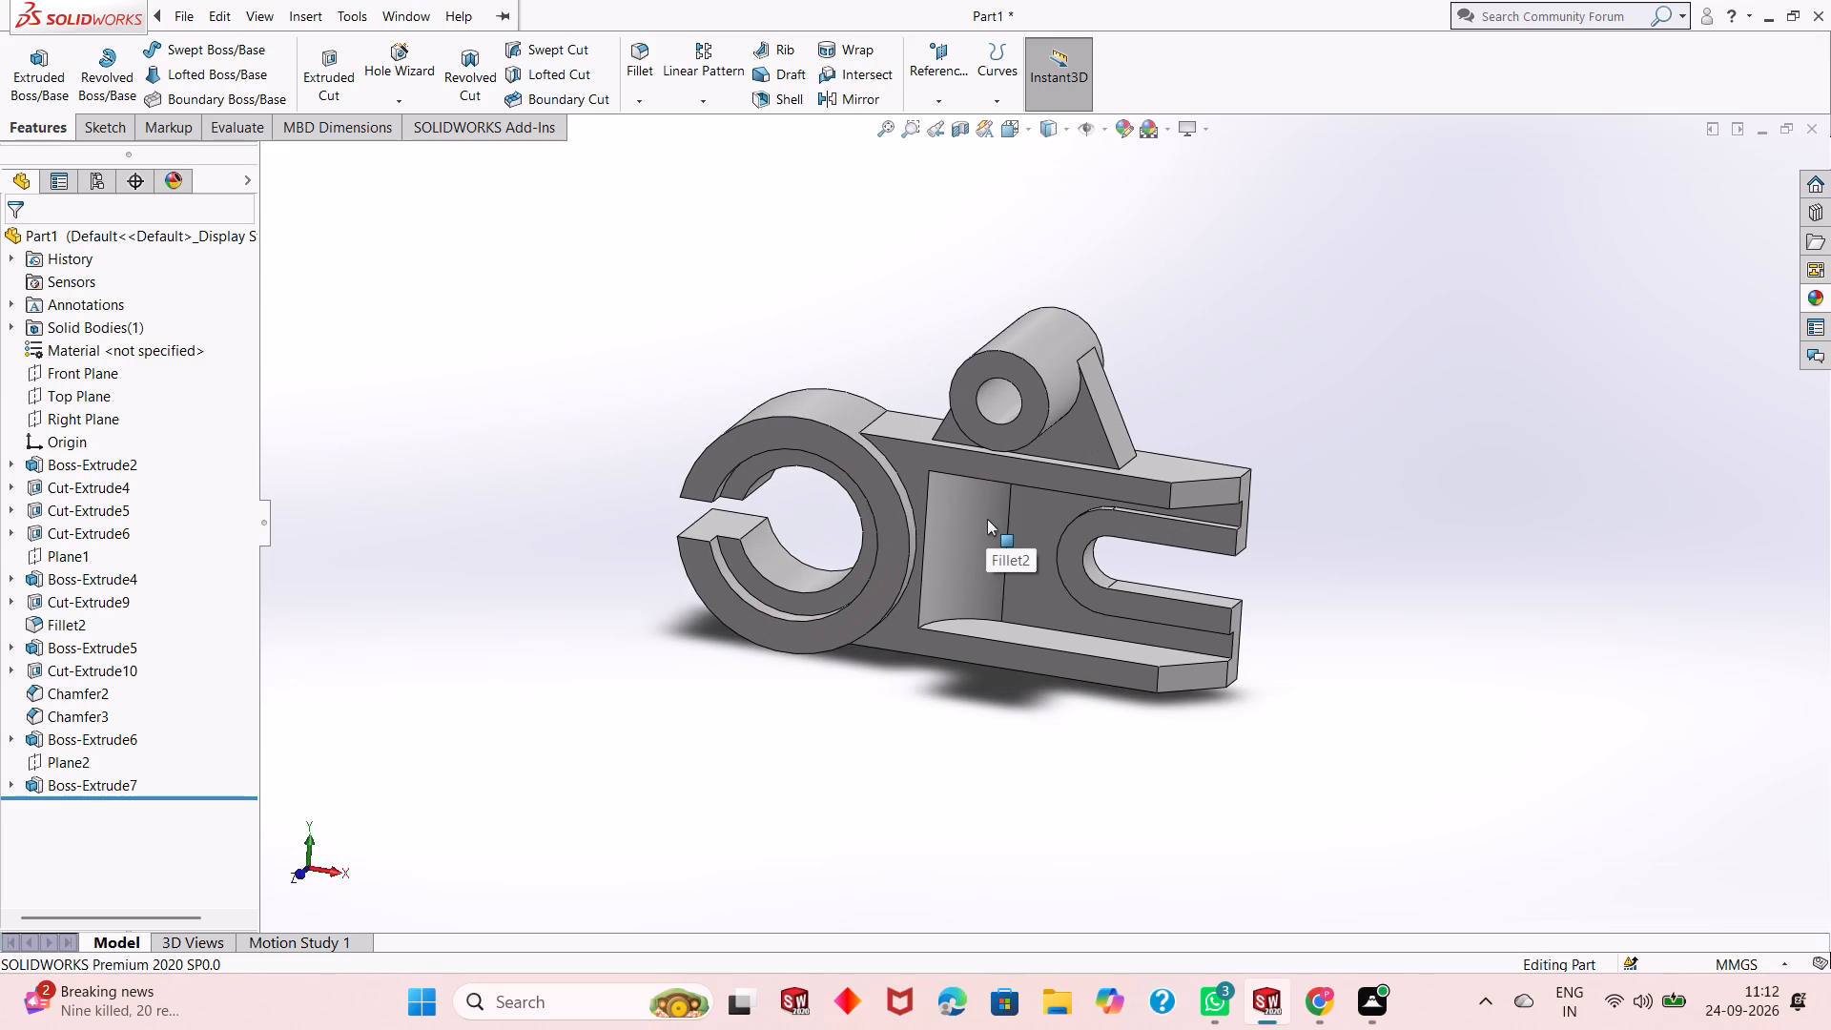
scroll(964, 468, down, 2)
scroll(964, 480, up, 2)
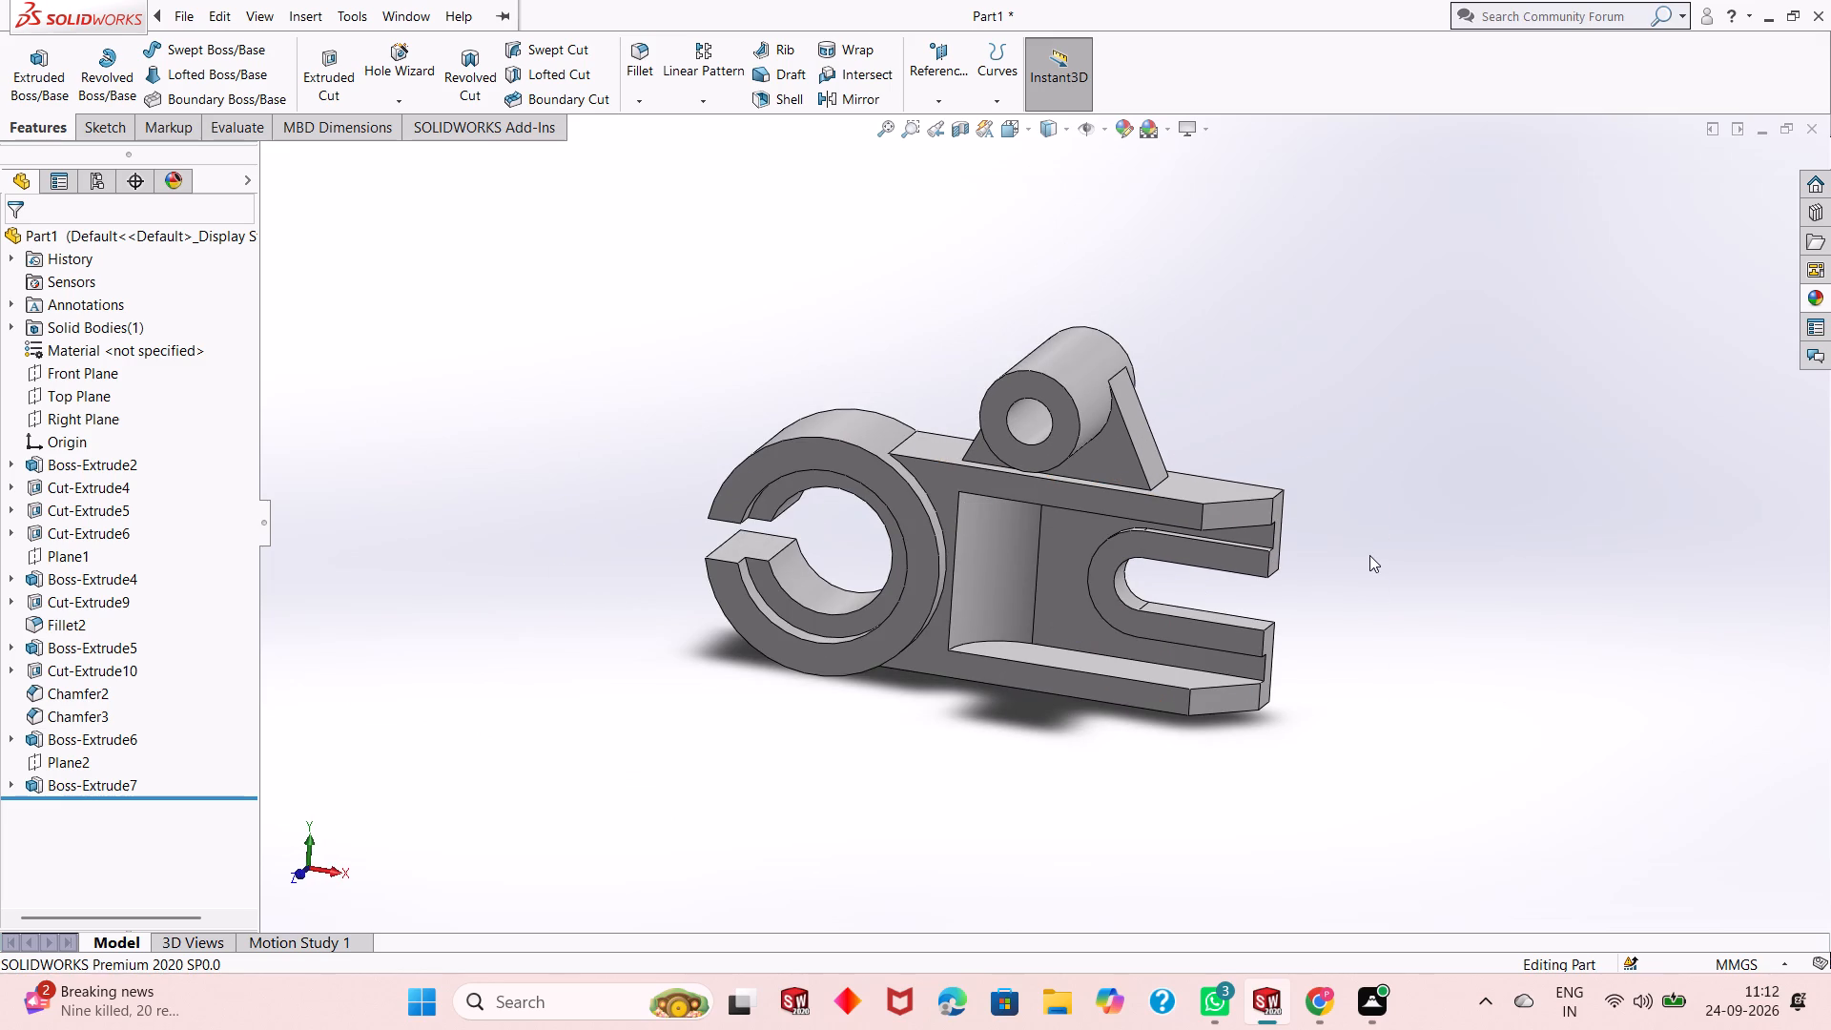
Save the part in Downloads as a SOLIDWORKS Part named "Heavy-Duty clevis fork bracket".
key(ctrl+s)
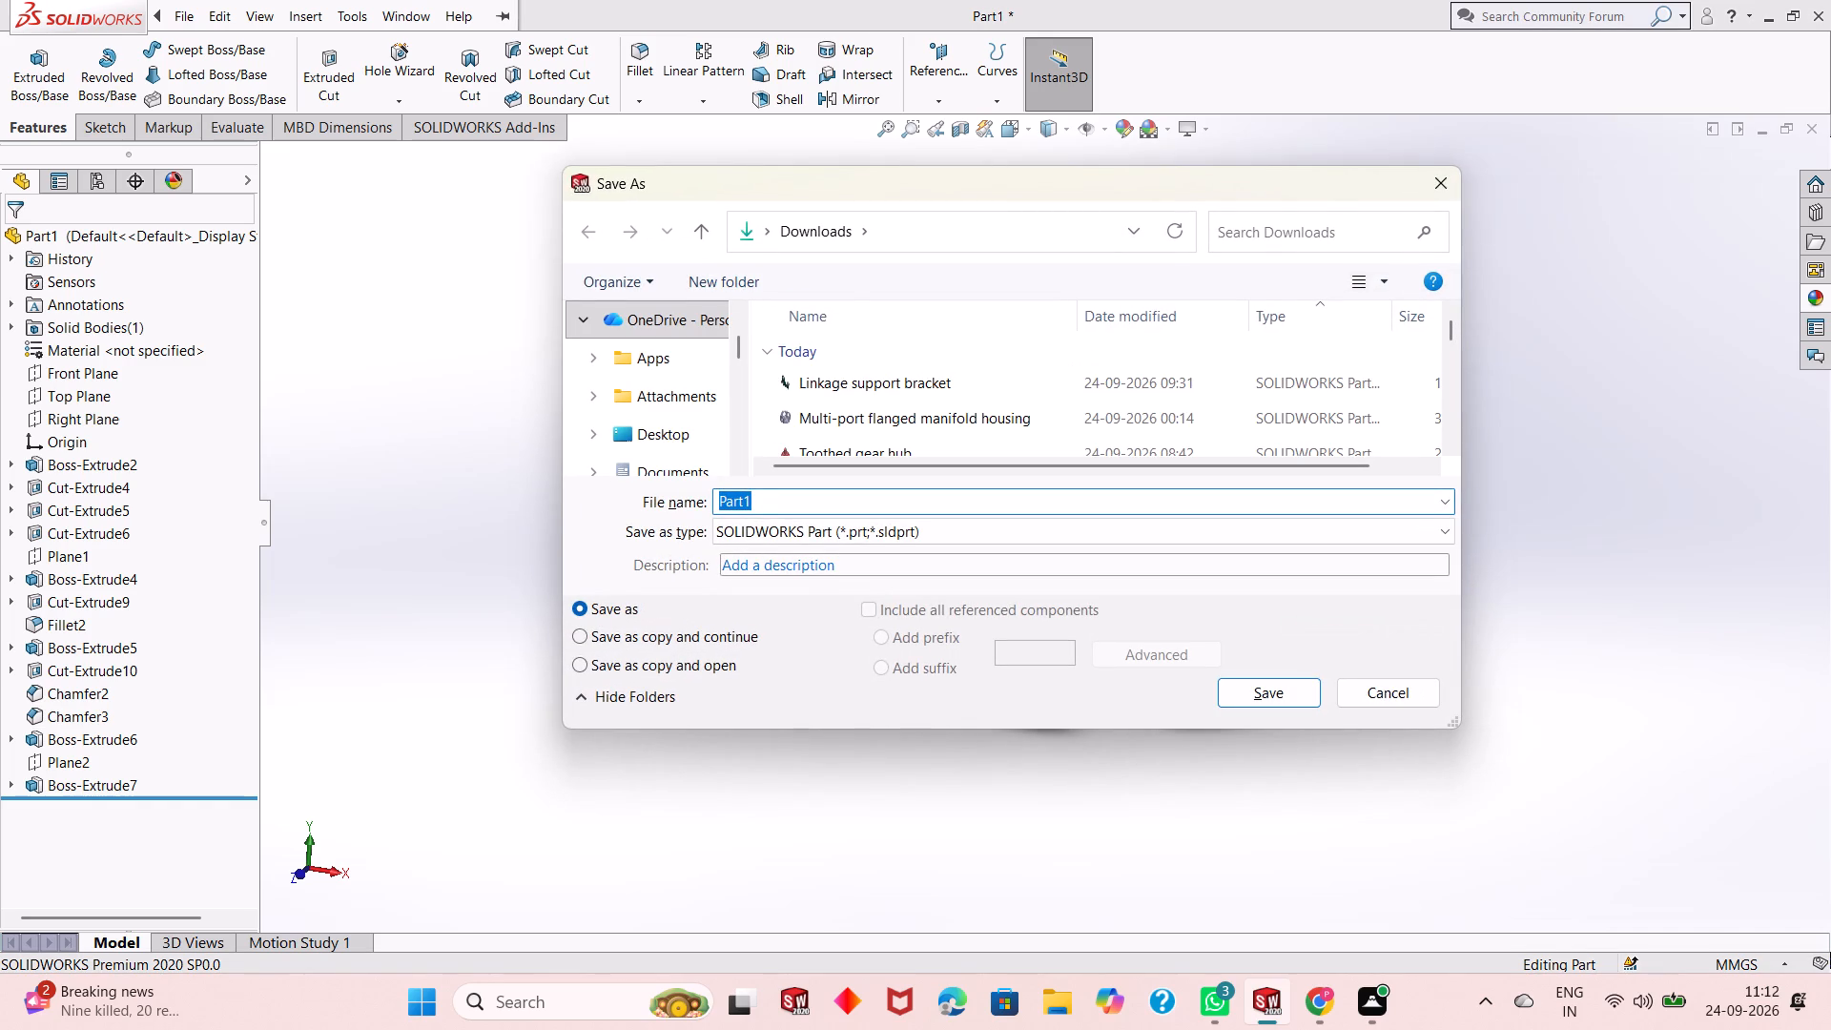
text(Heavy)
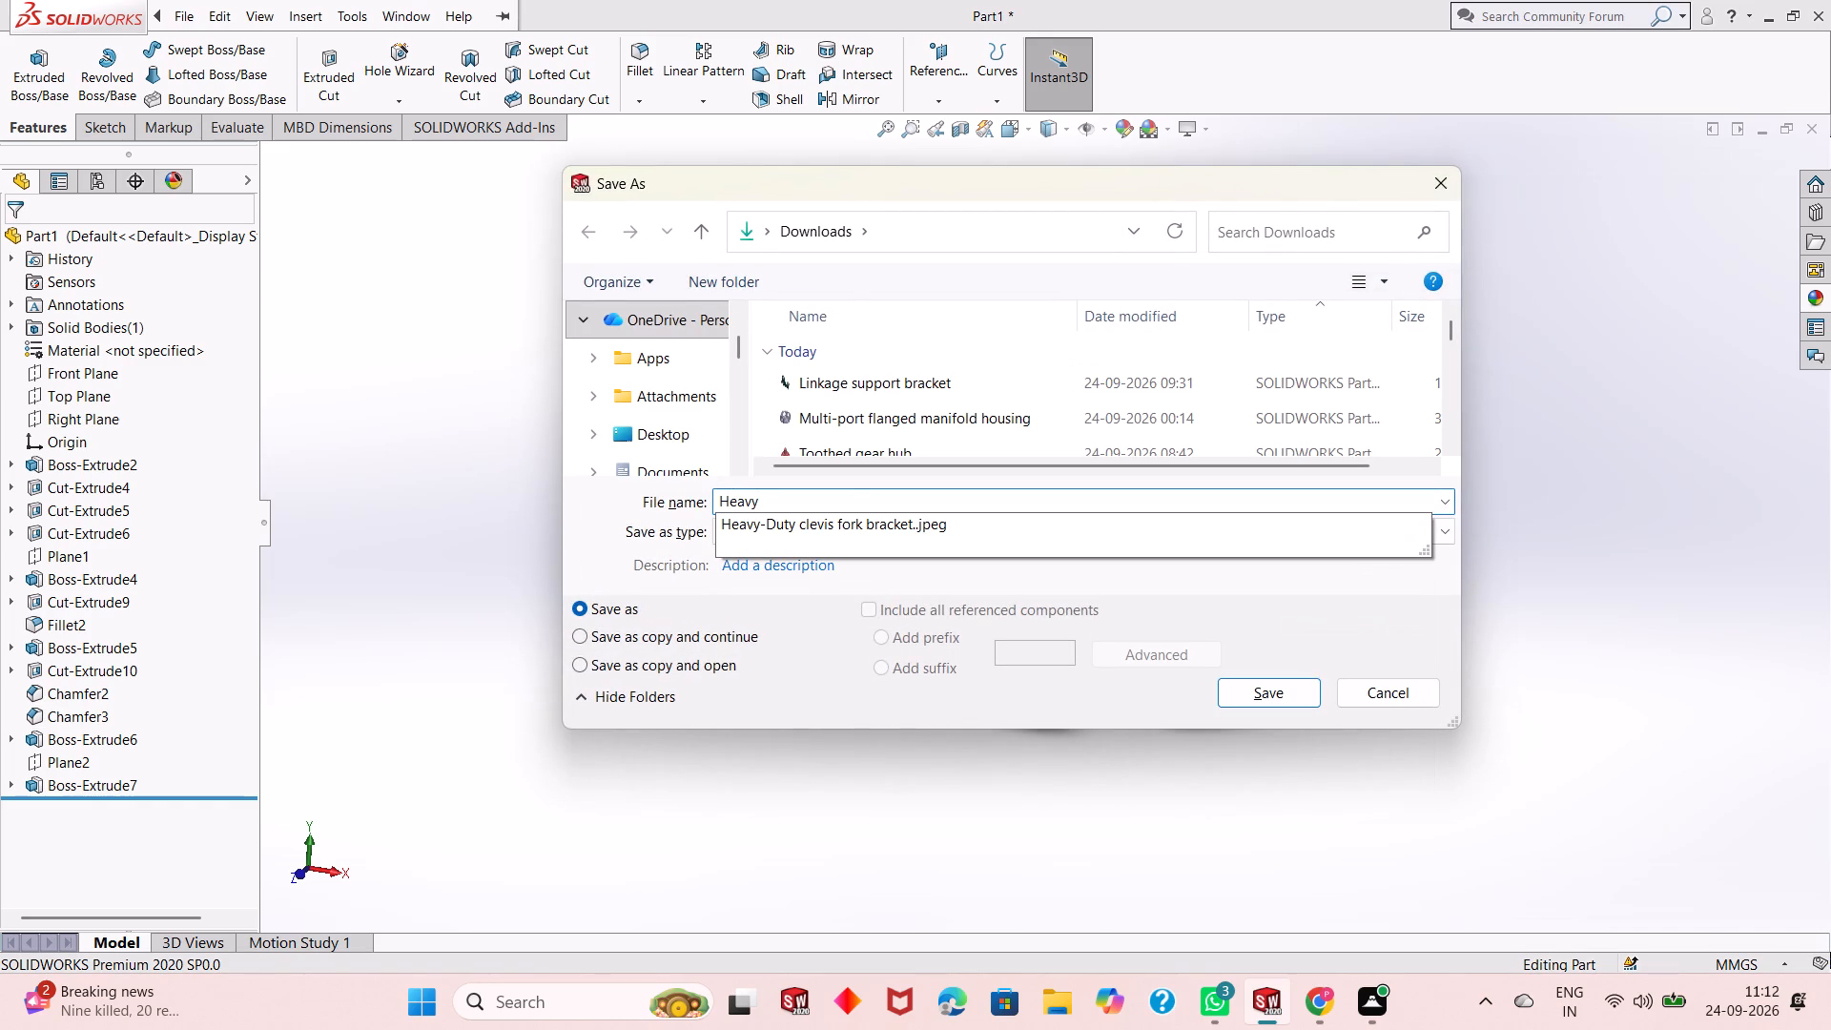
text(-Duty)
key(space)
text(clevis)
key(space)
text(bracketd)
key(BackSpace)
key(s)
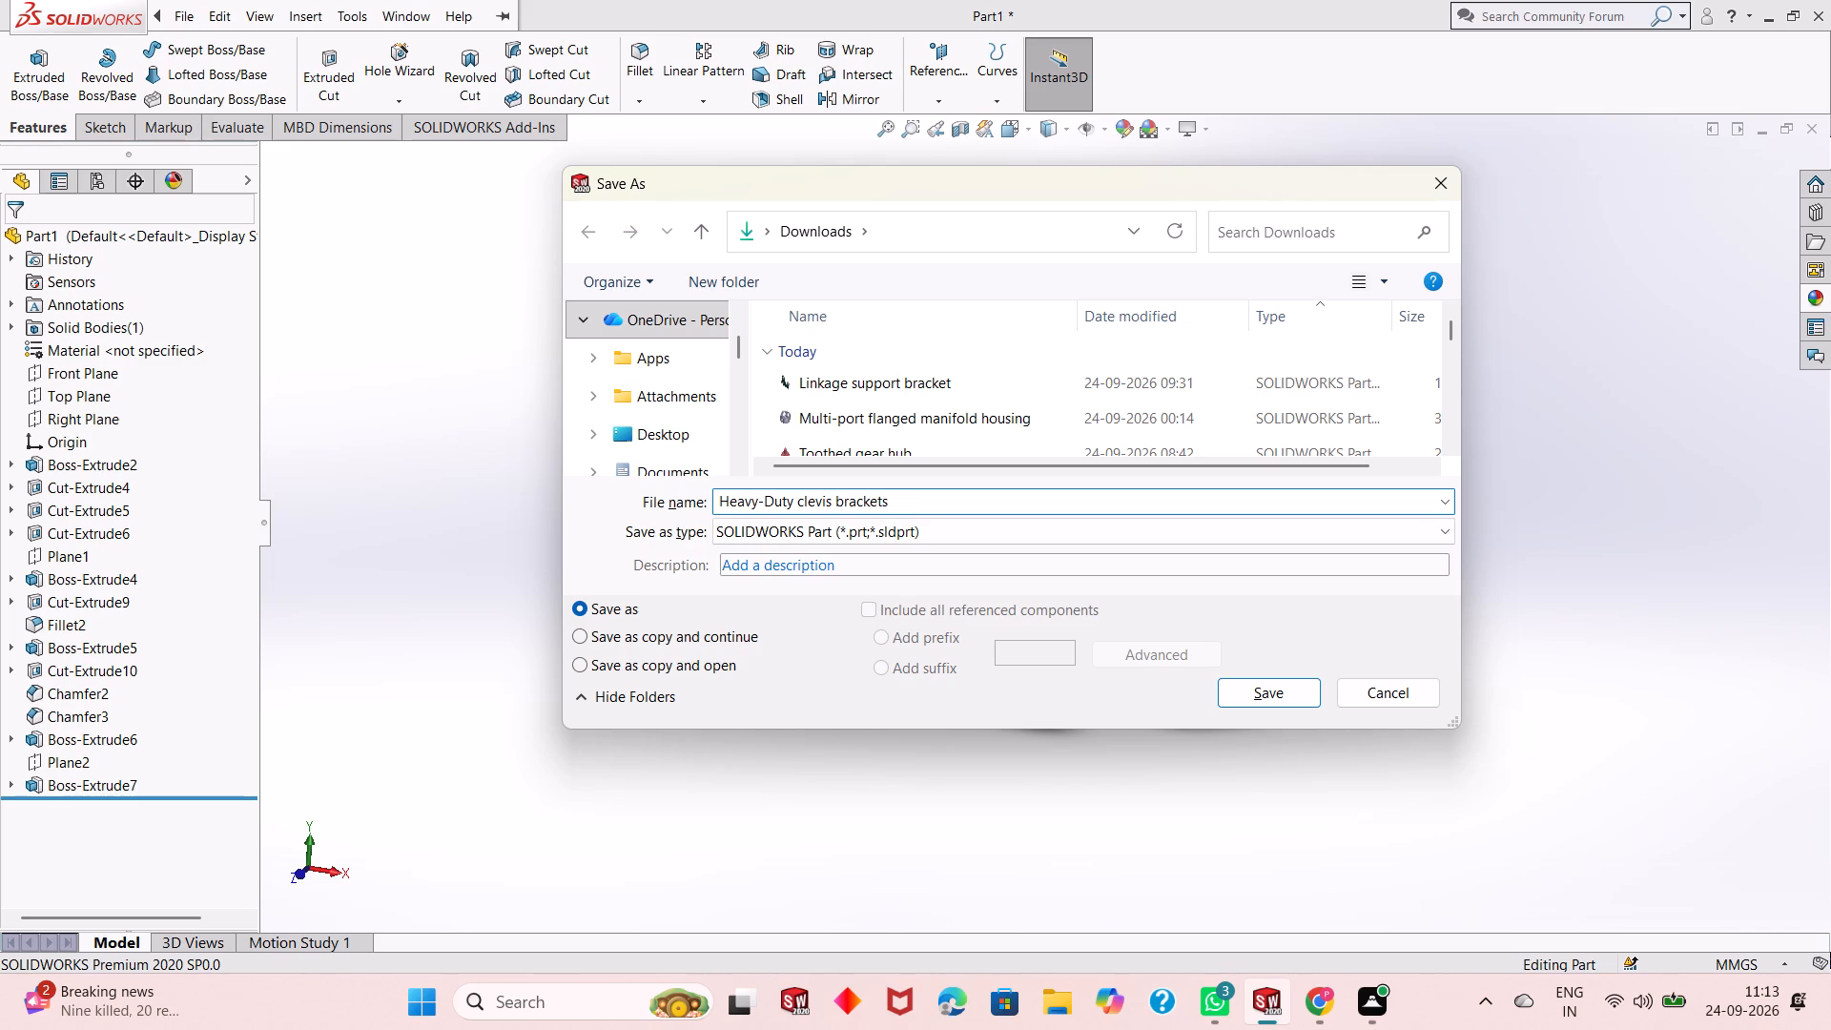
key(BackSpace)
key(BackSpace)
key(BackSpace)
key(BackSpace)
key(BackSpace)
key(BackSpace)
key(BackSpace)
key(BackSpace)
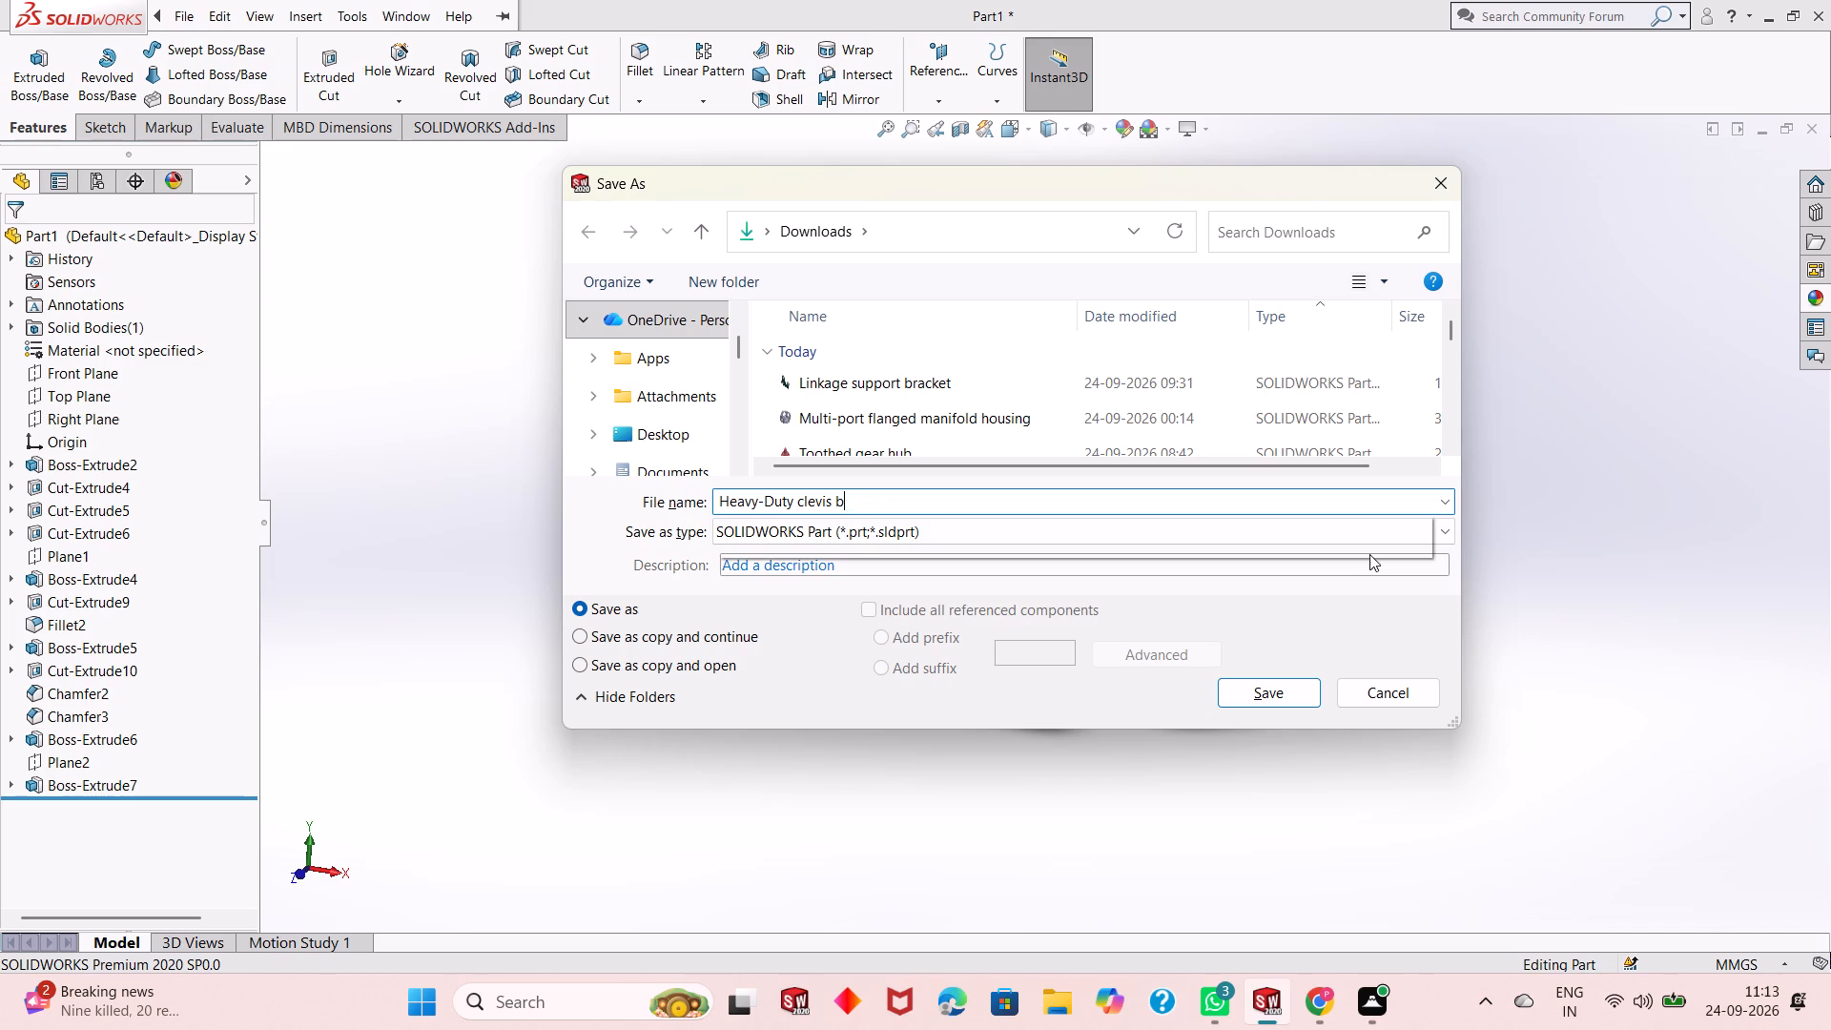
key(BackSpace)
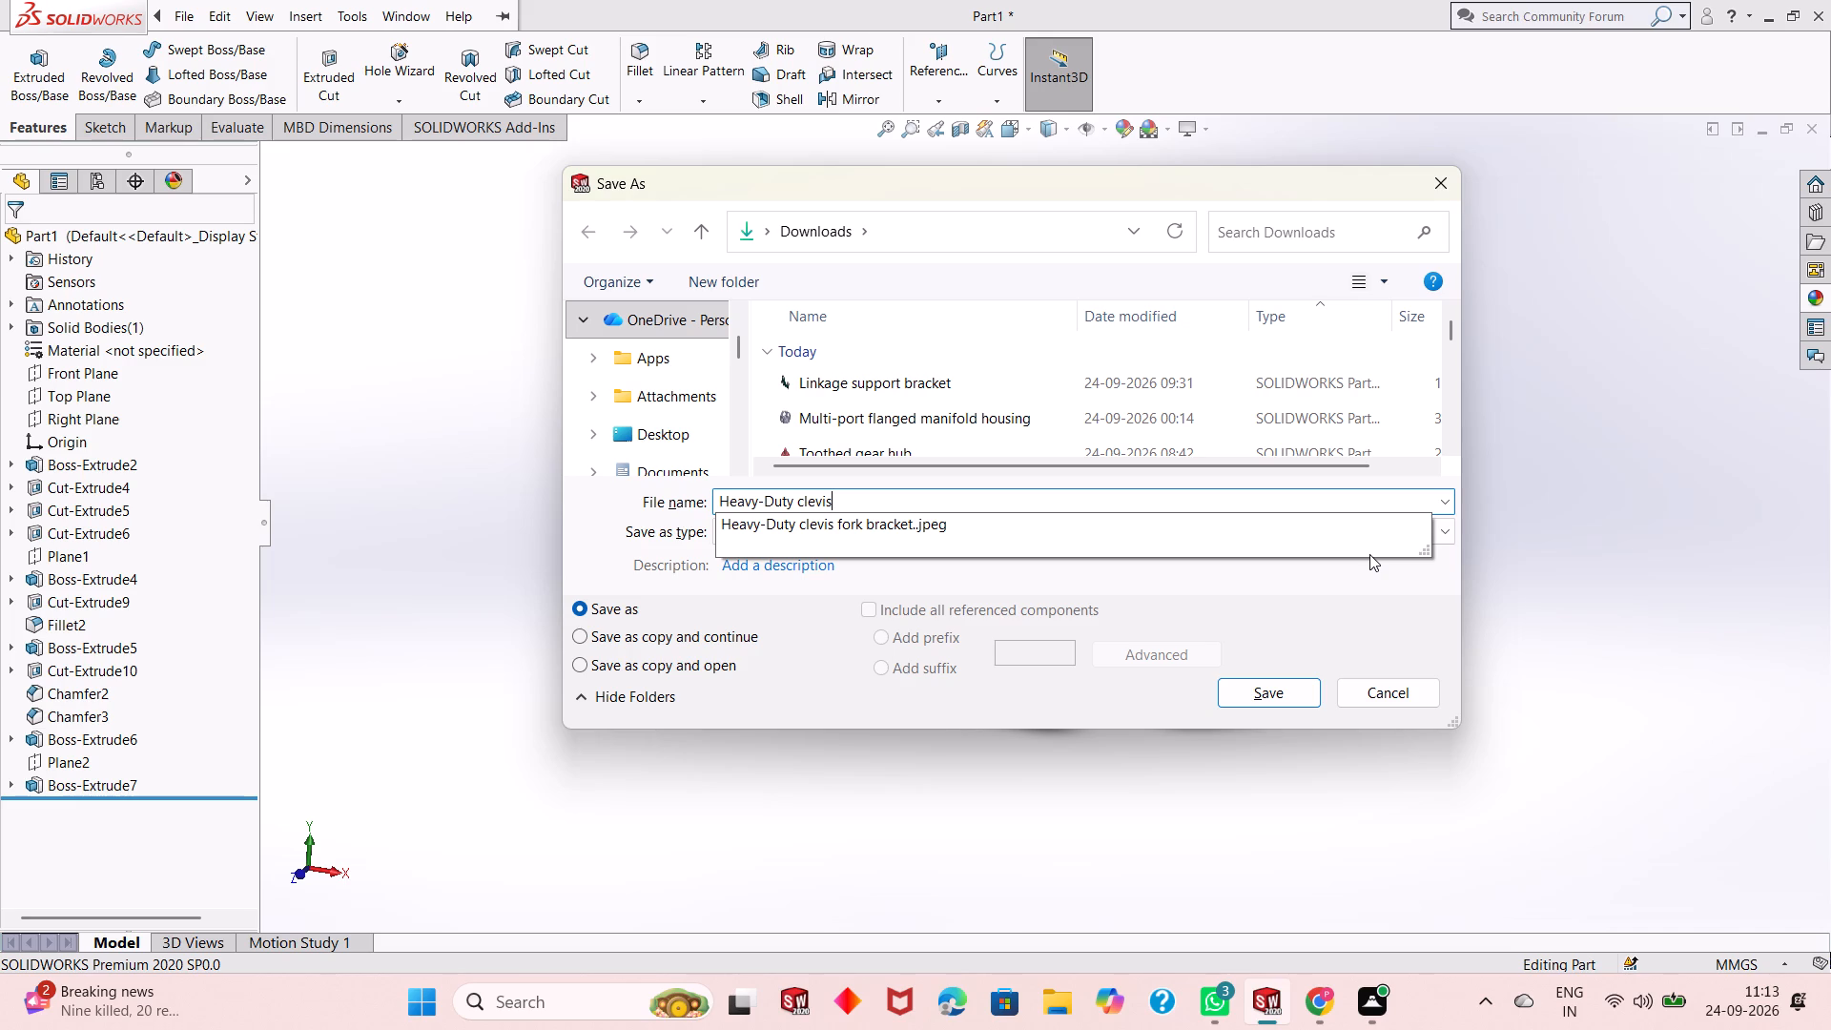
key(space)
text(forj)
key(BackSpace)
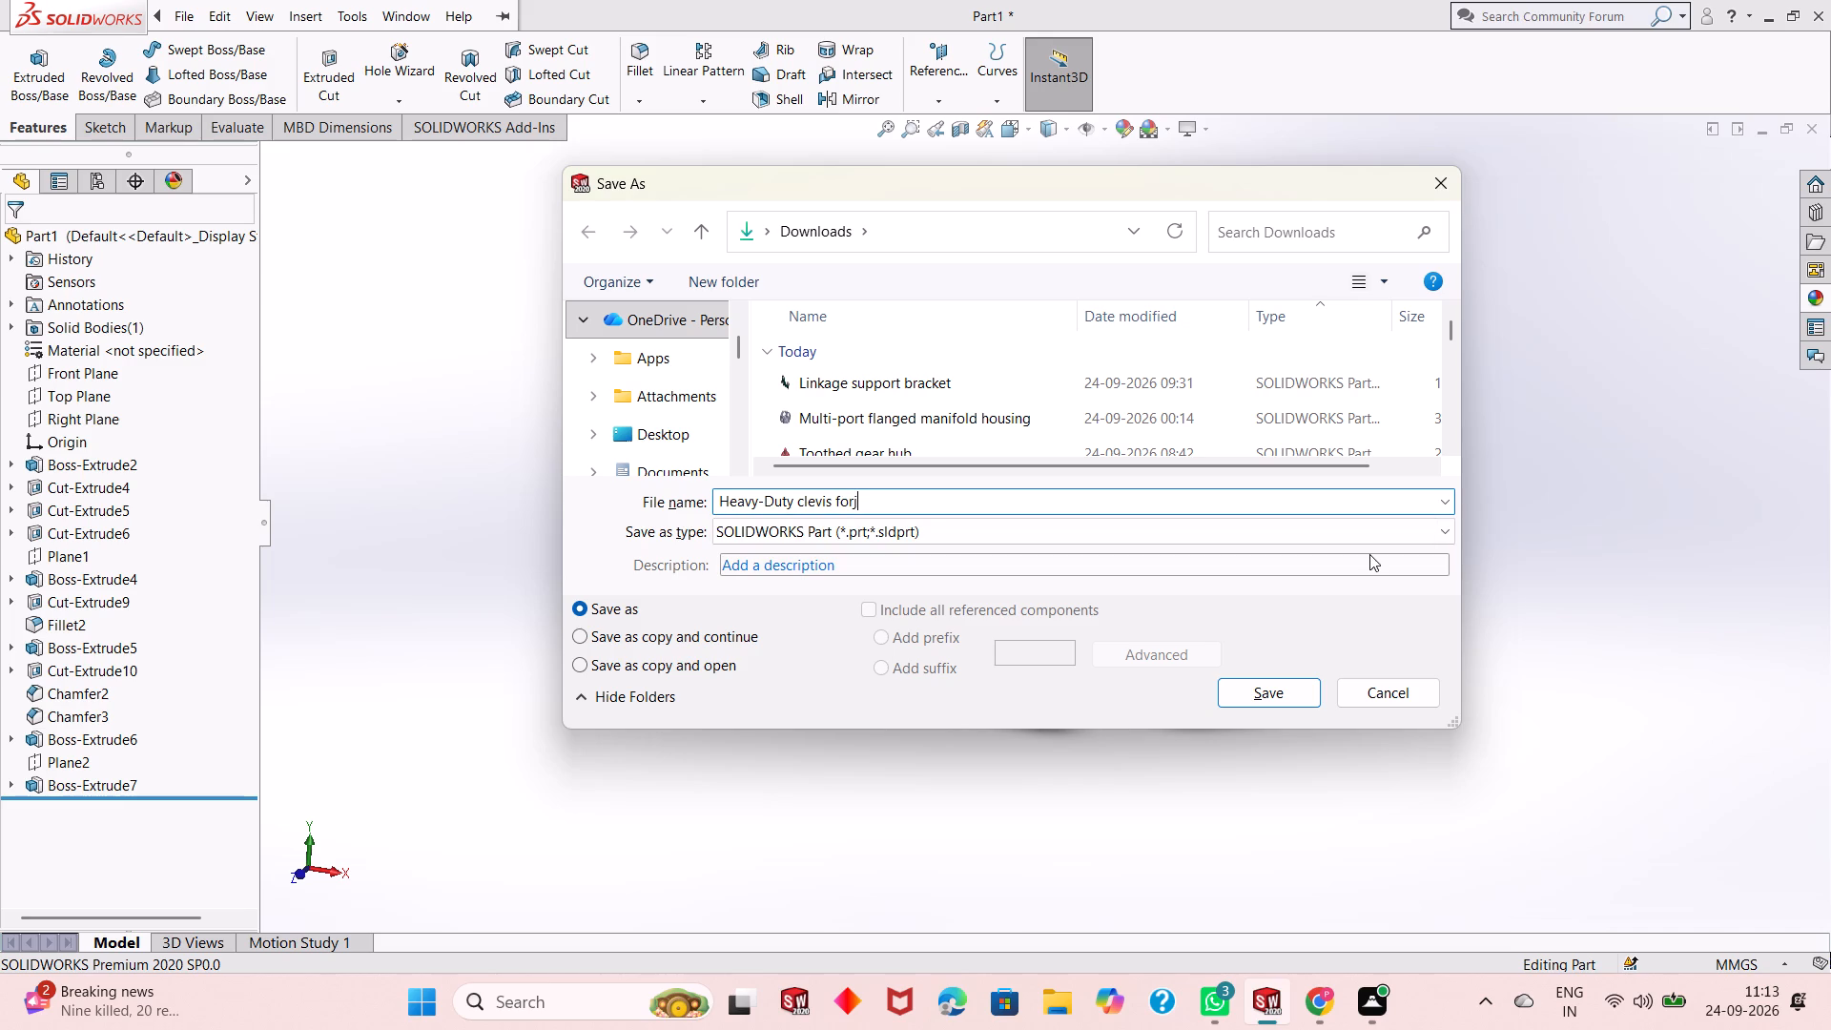
text(k)
key(space)
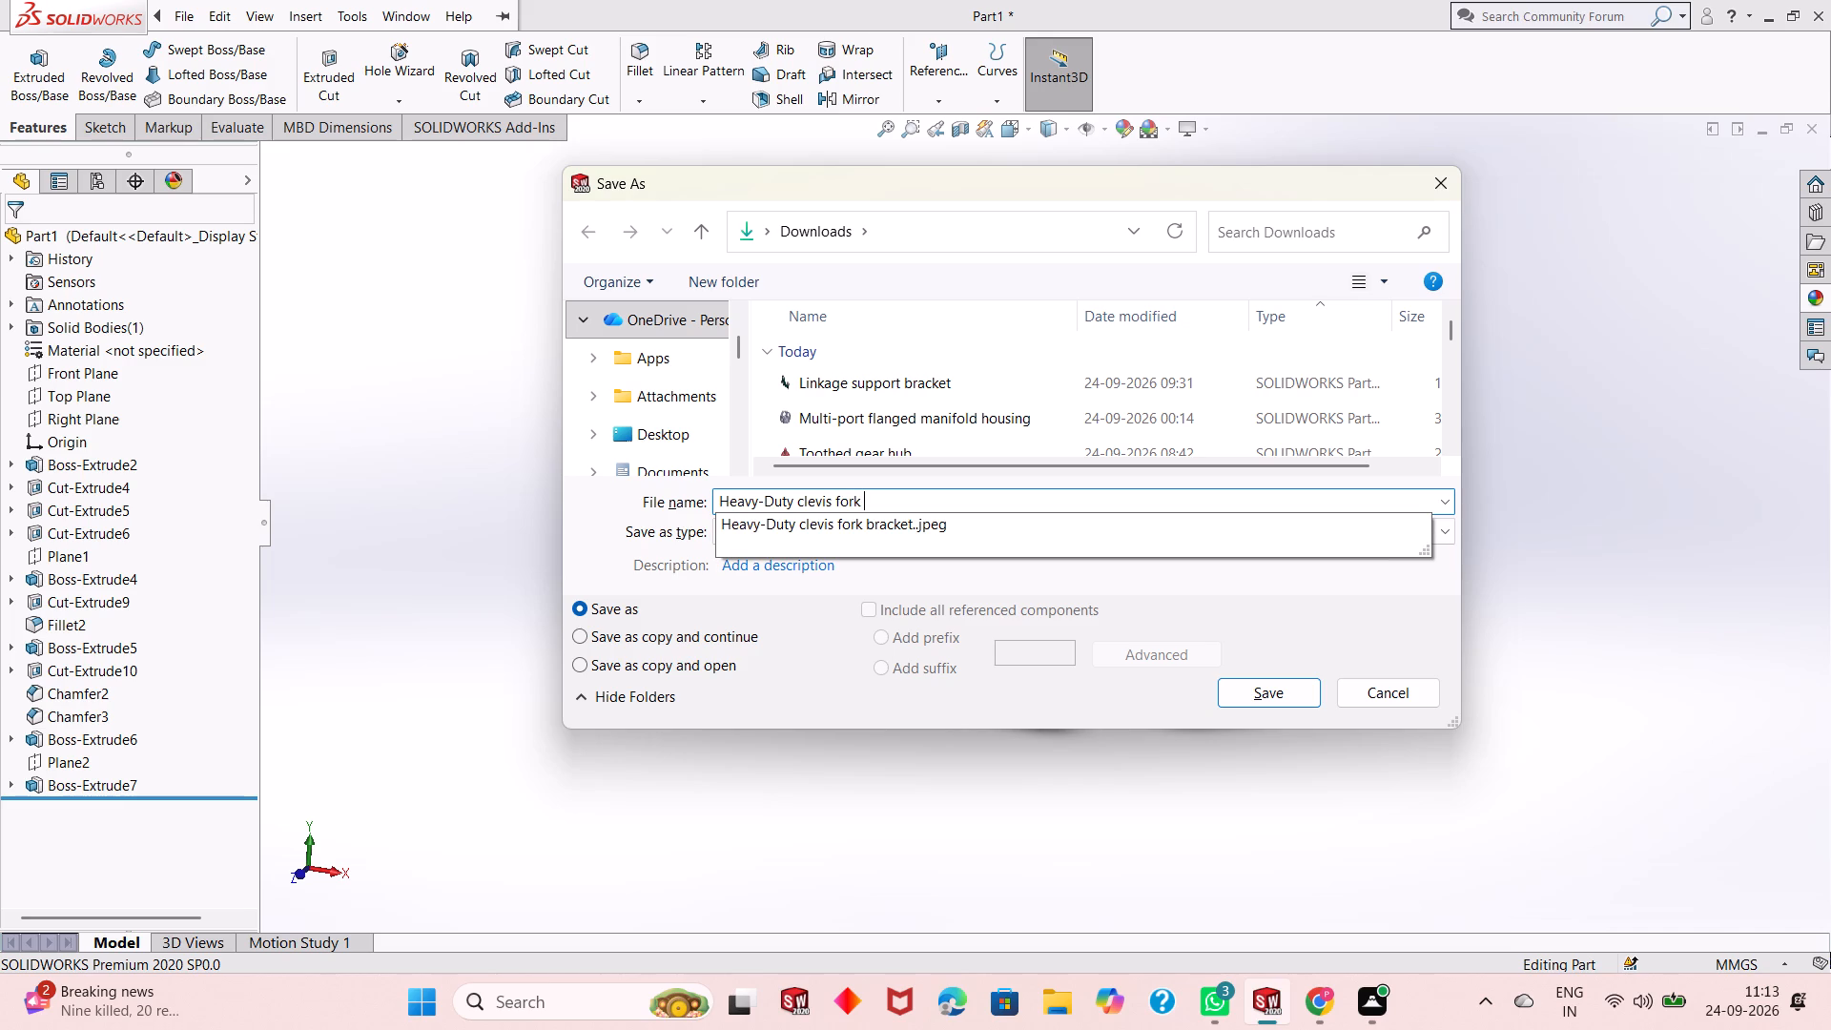
text(bracket)
click(1268, 703)
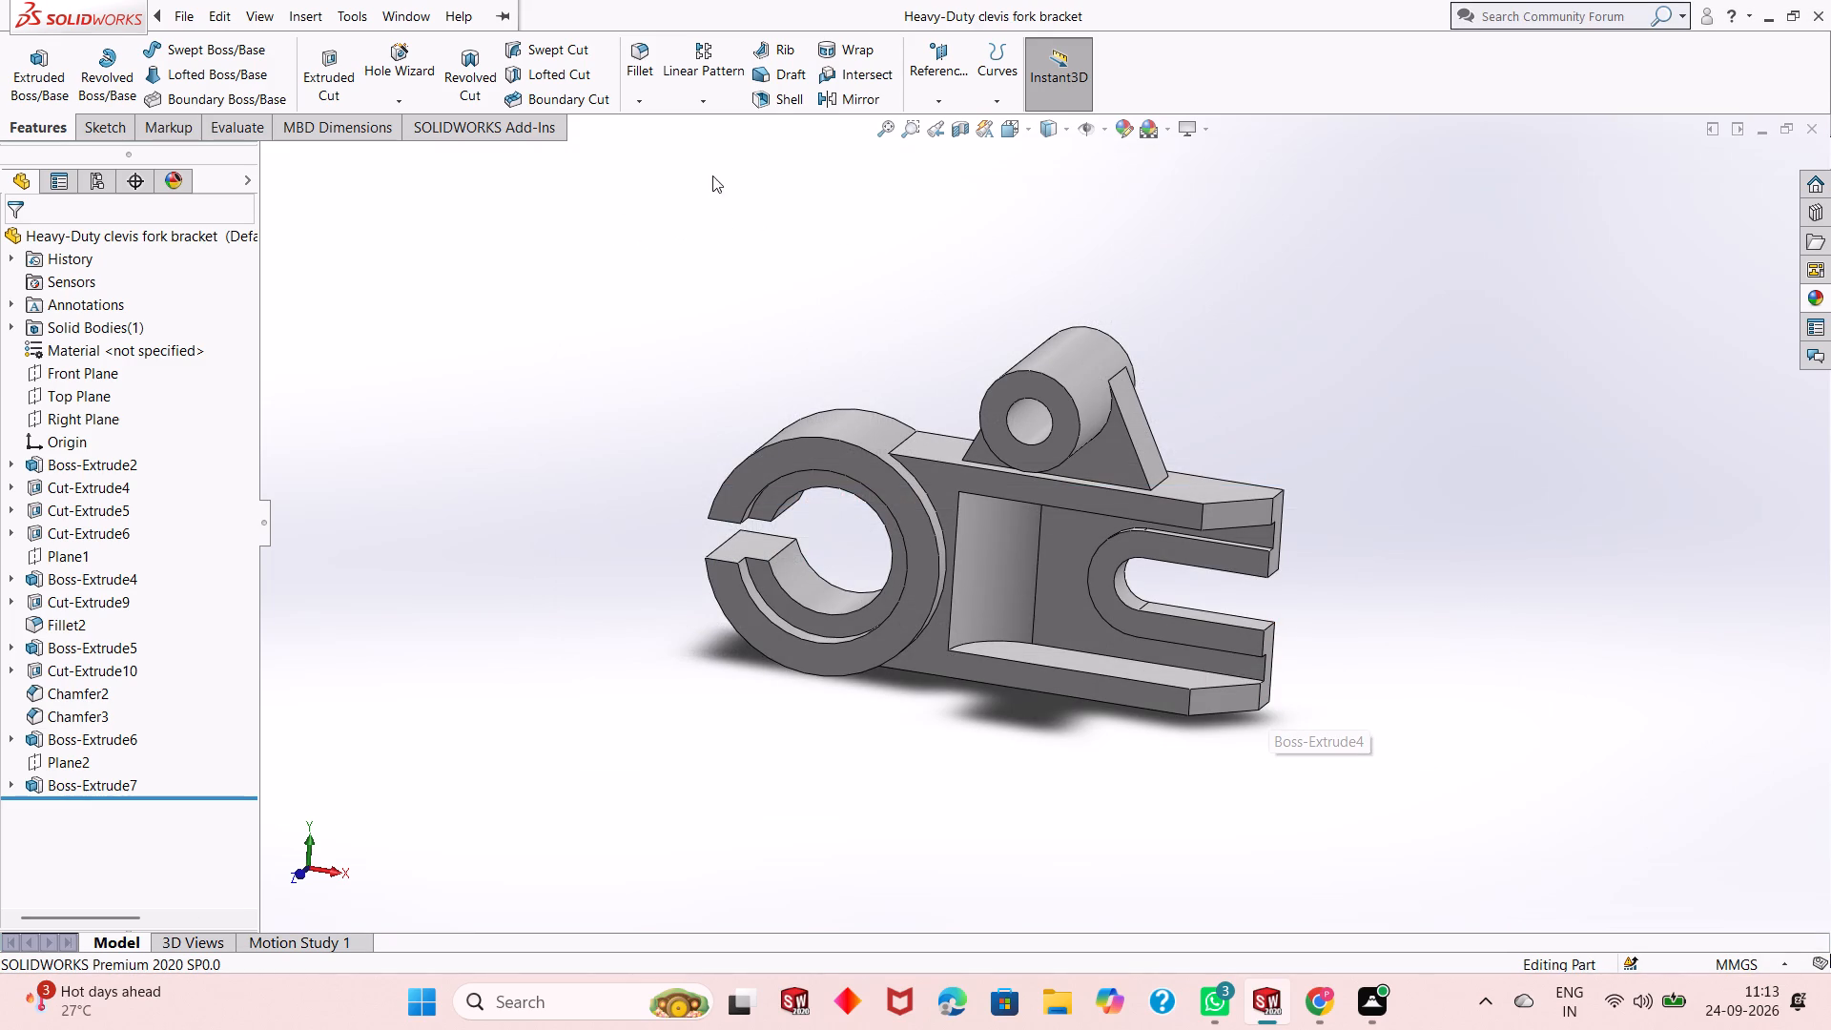
Save a PDF copy of the part in Downloads under the name "Heavy-Duty clevis fork bracket".
click(579, 6)
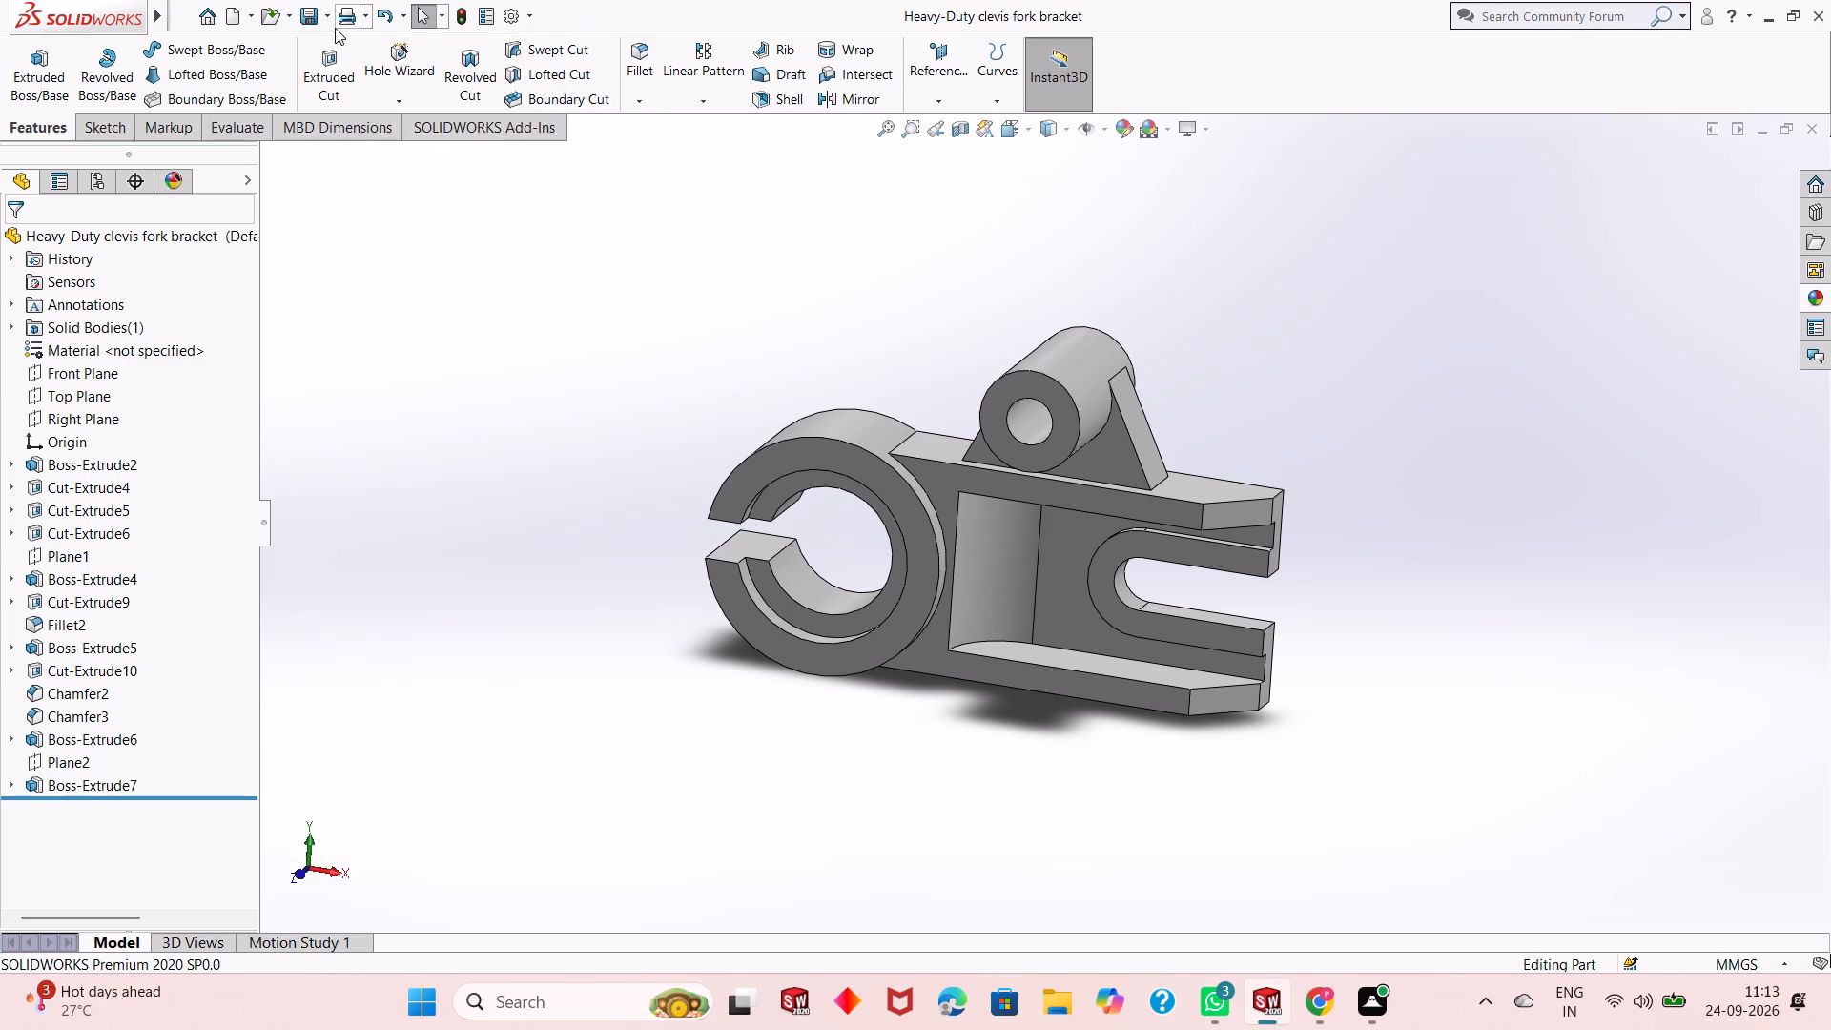
click(323, 16)
click(334, 74)
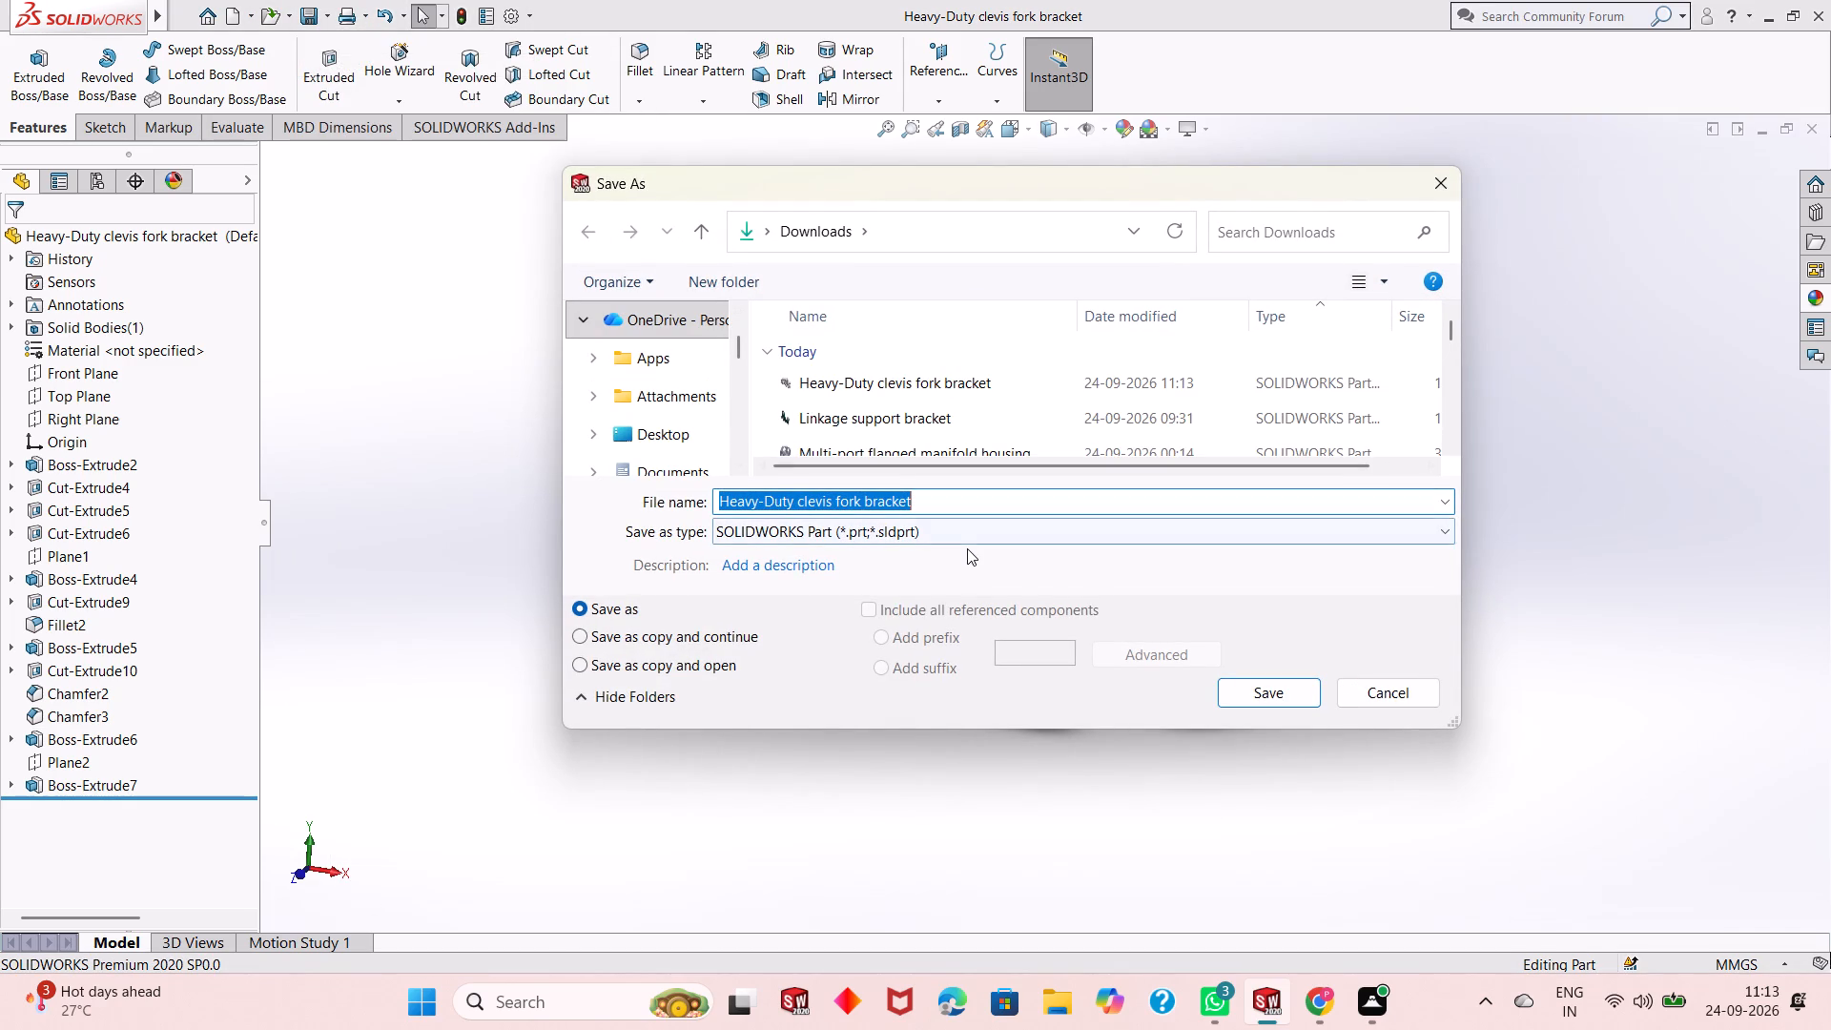
click(967, 548)
click(969, 543)
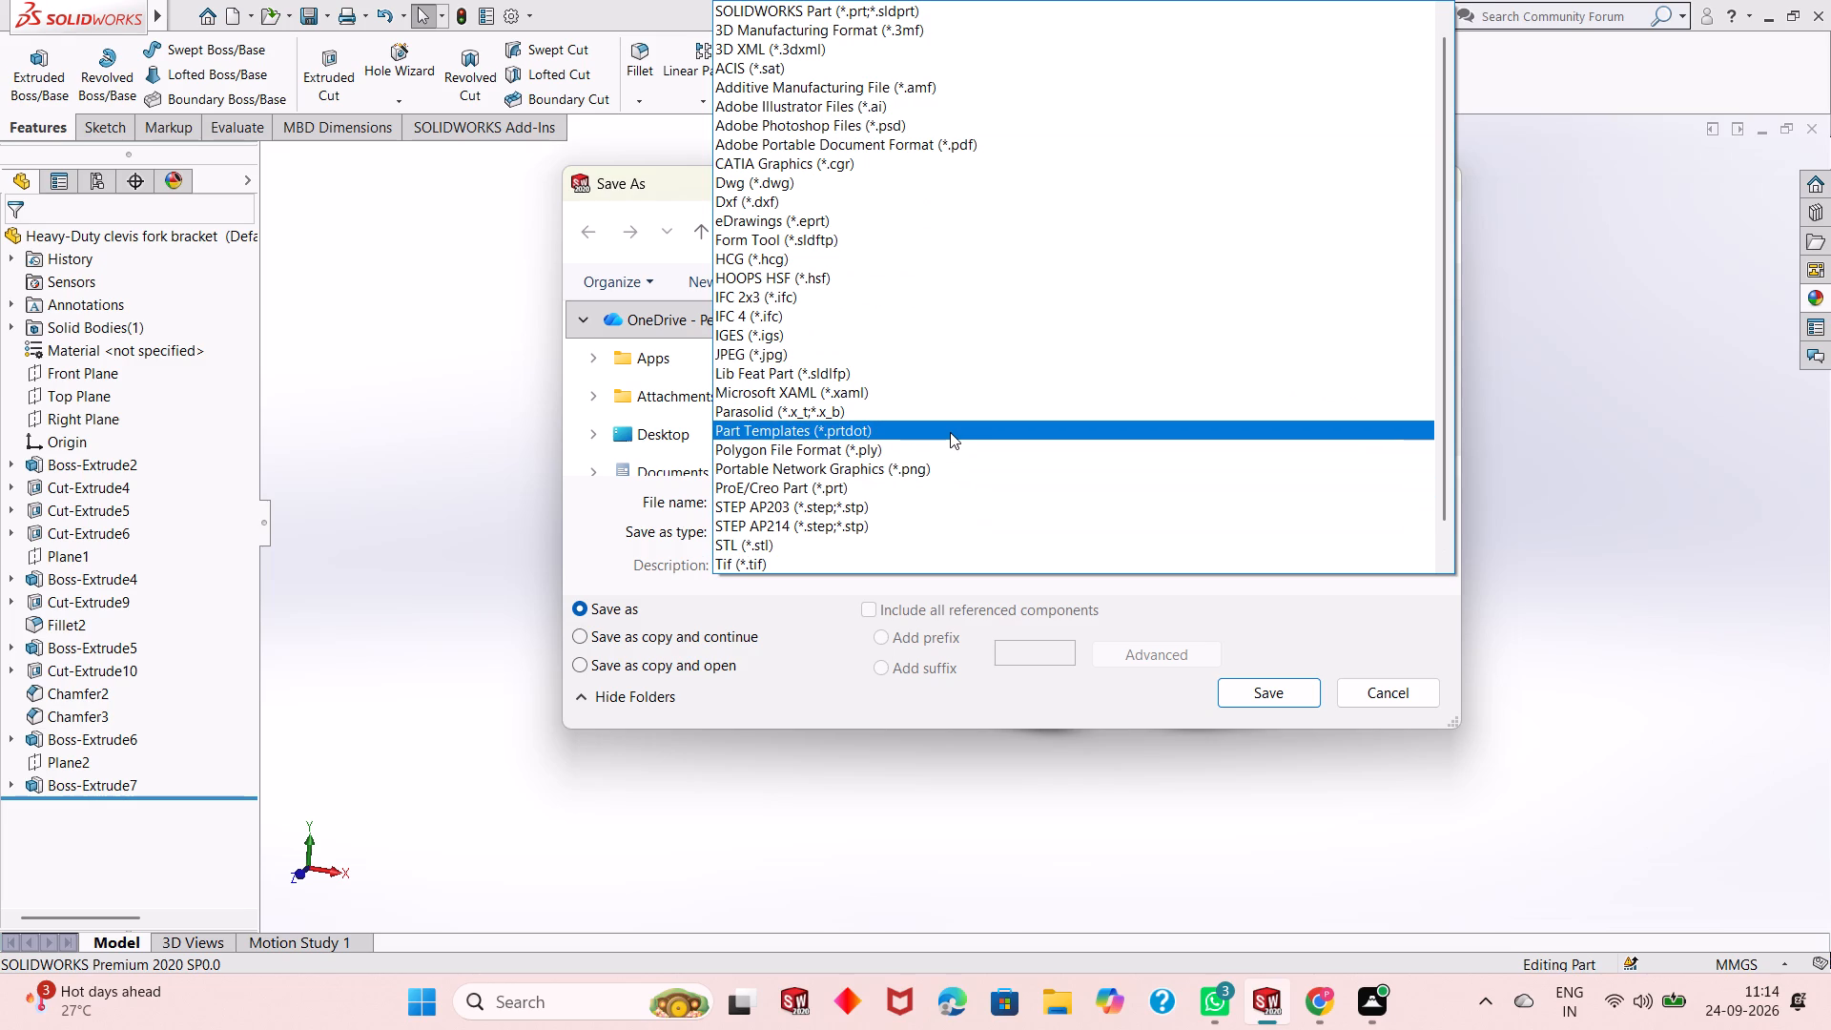
click(958, 140)
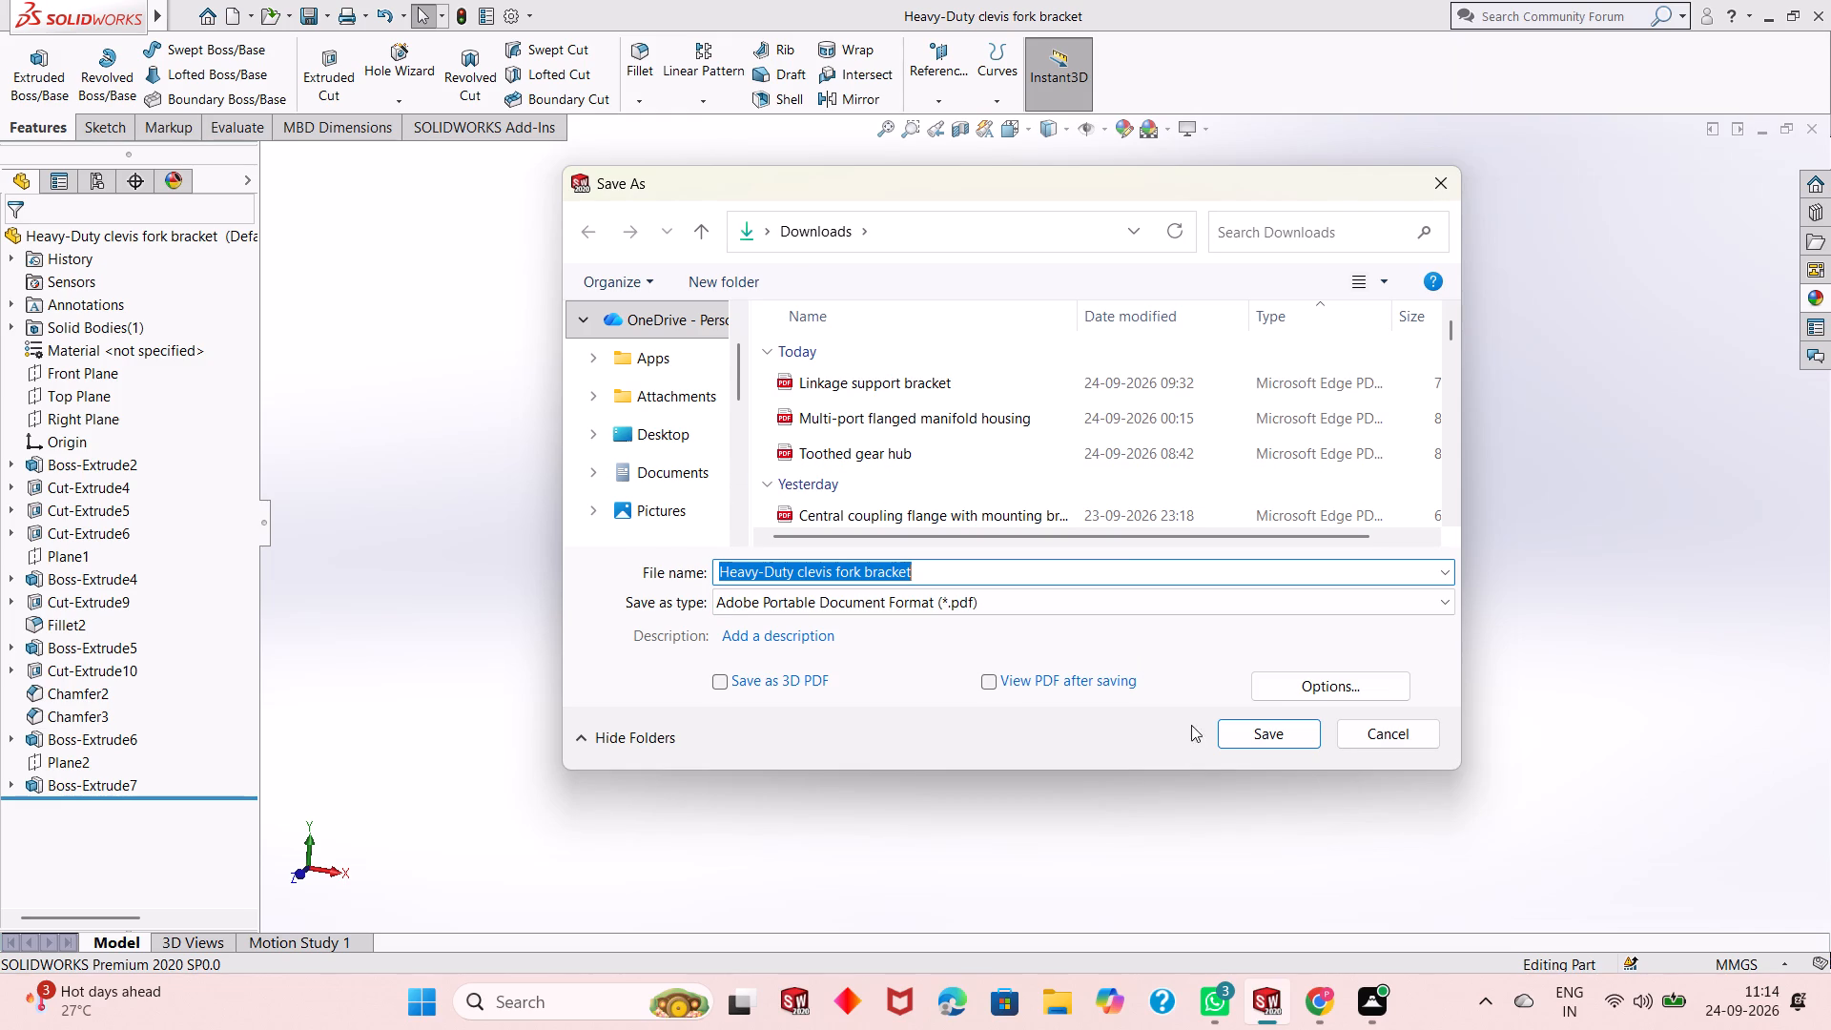
click(1254, 735)
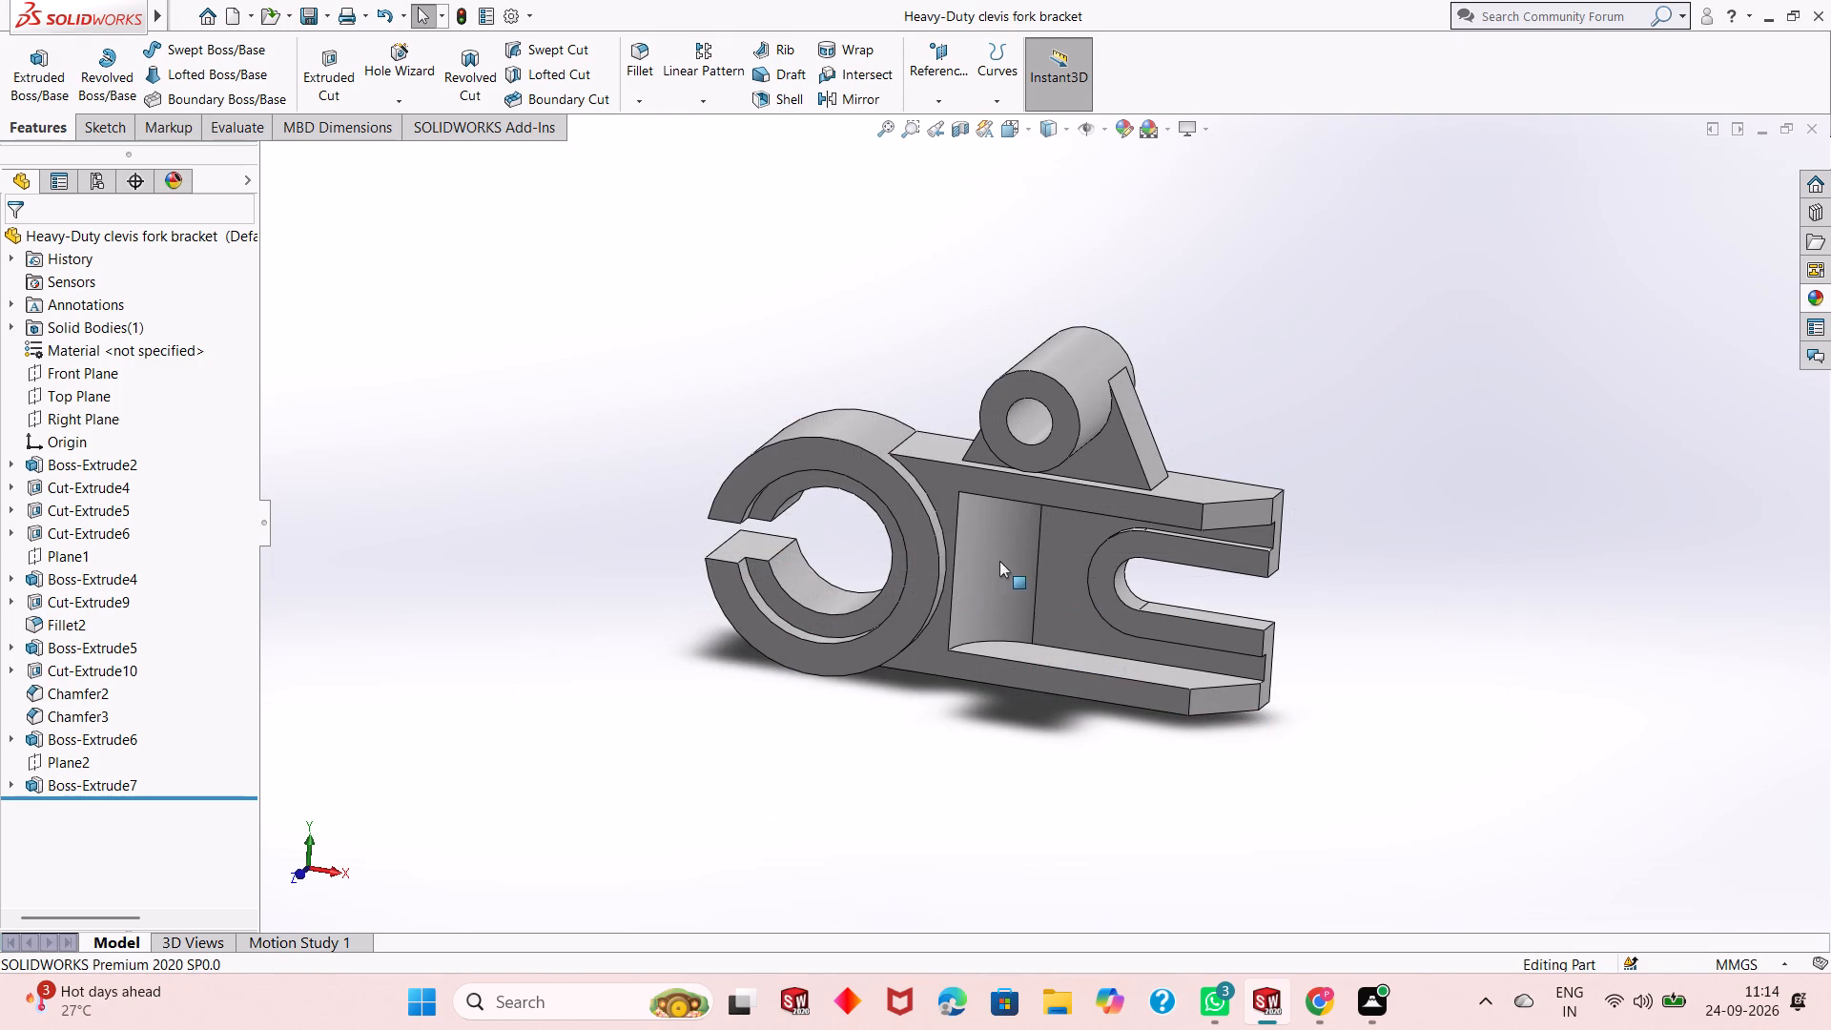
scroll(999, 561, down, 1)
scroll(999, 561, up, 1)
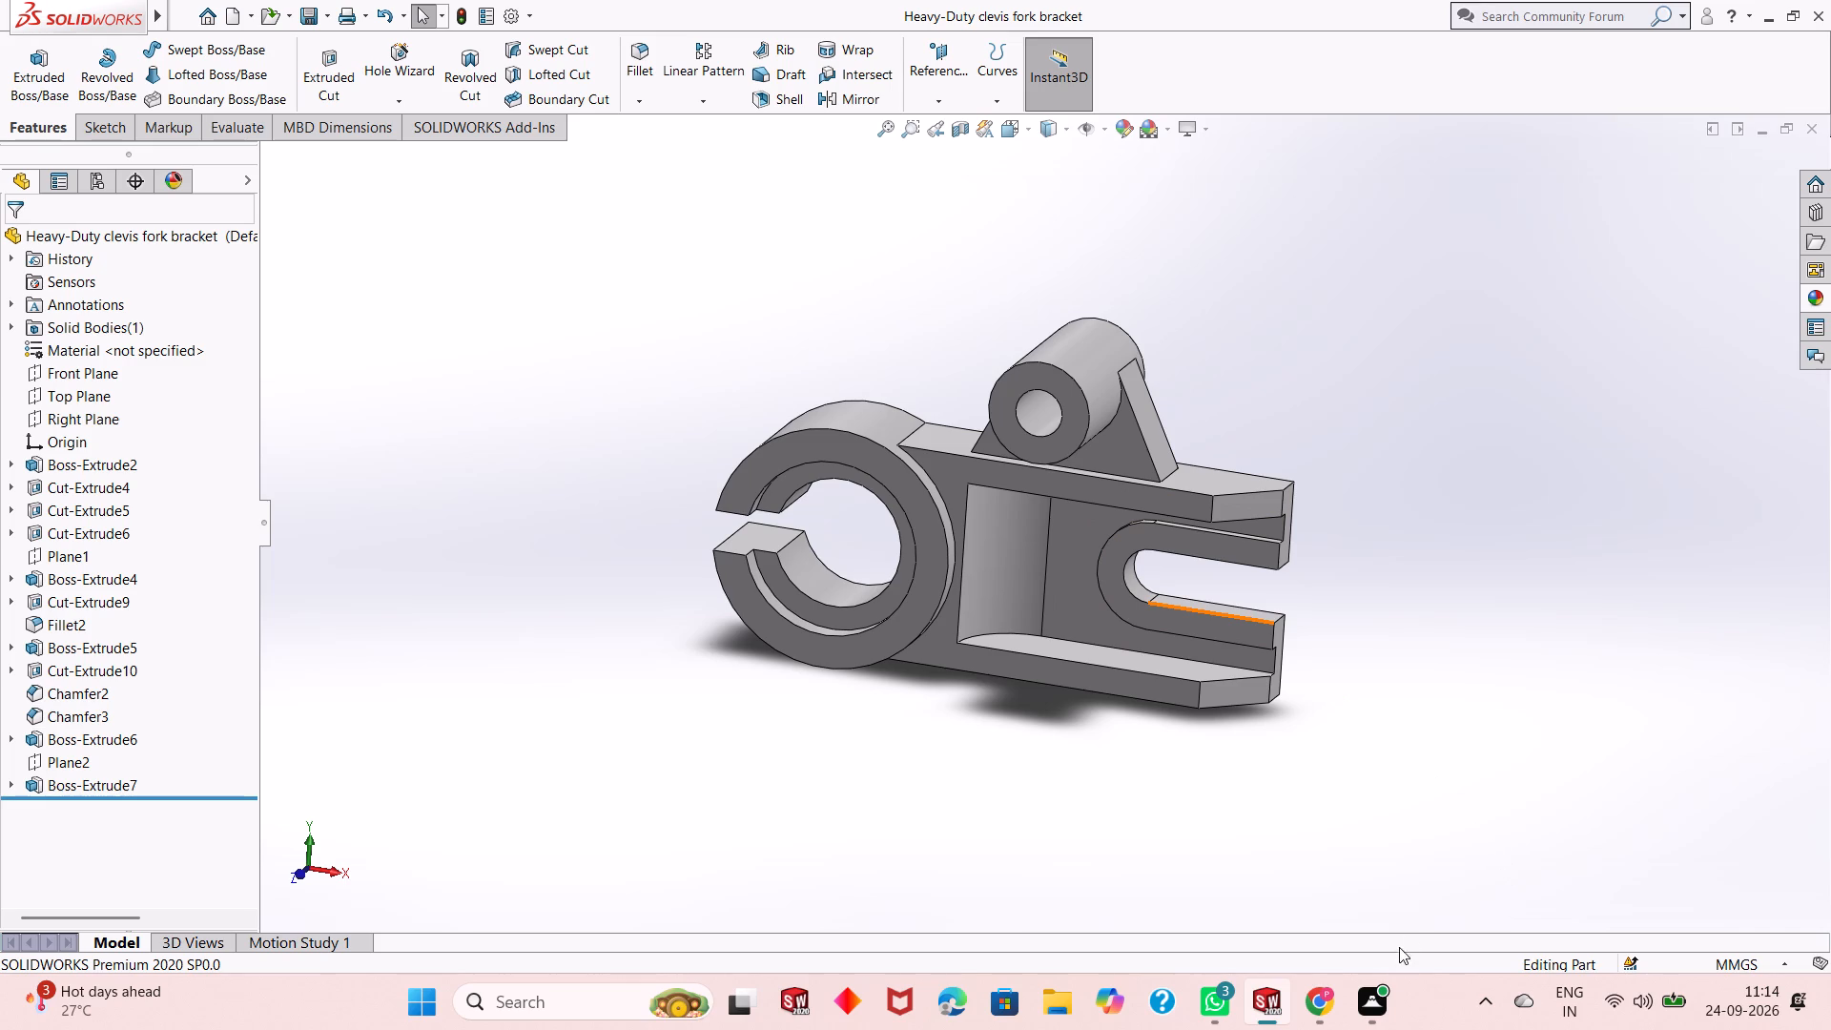